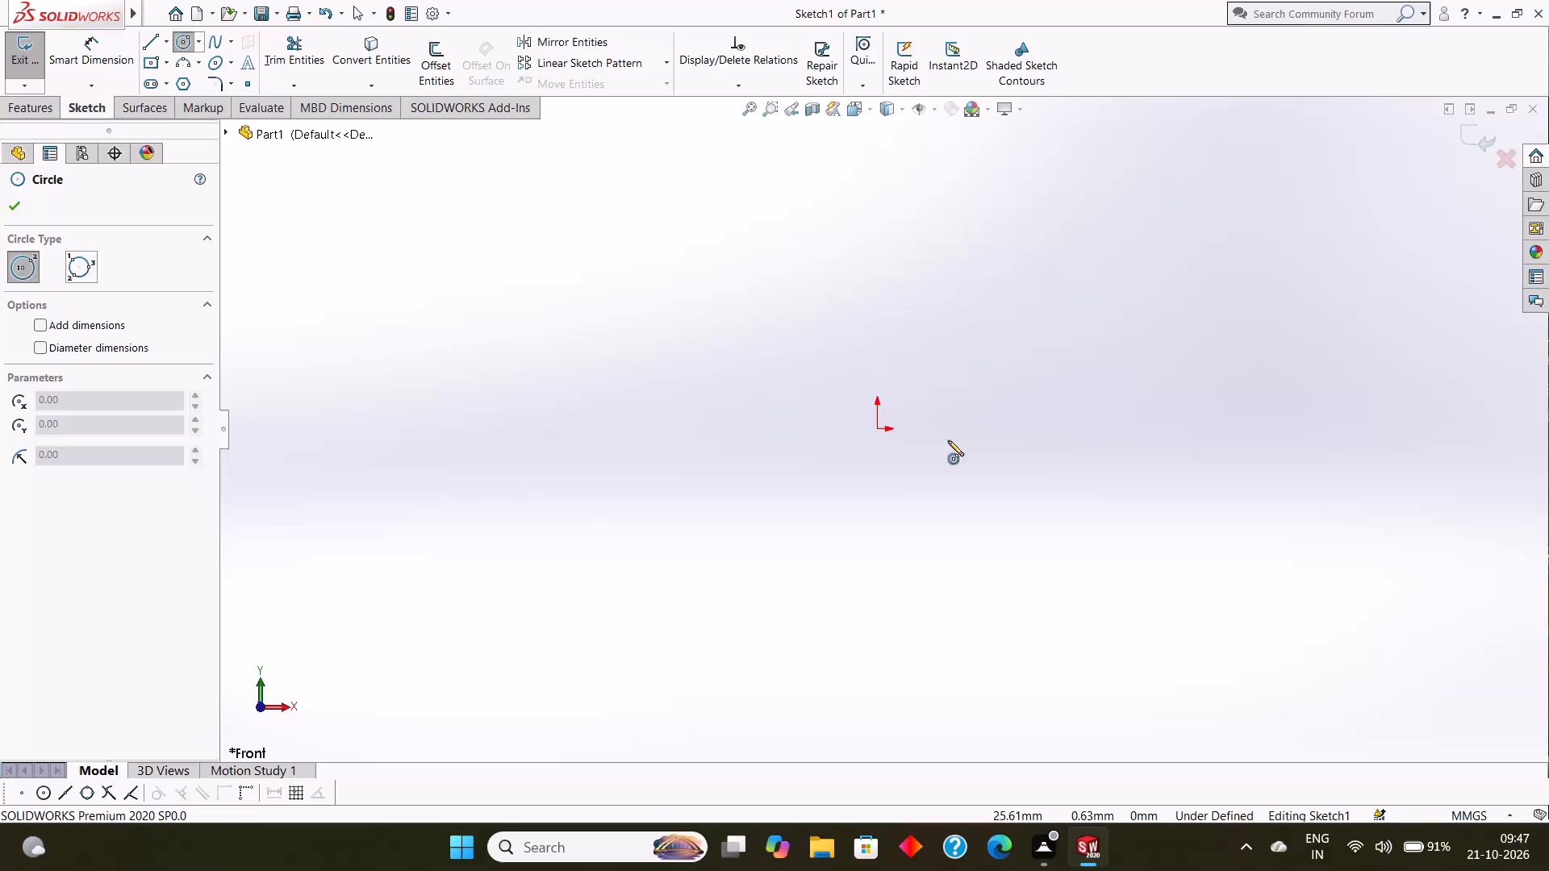
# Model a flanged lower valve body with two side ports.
# Sketch a circle of about 35.6 mm radius centred on the origin of the front-plane sketch.
pyautogui.click(877, 428)
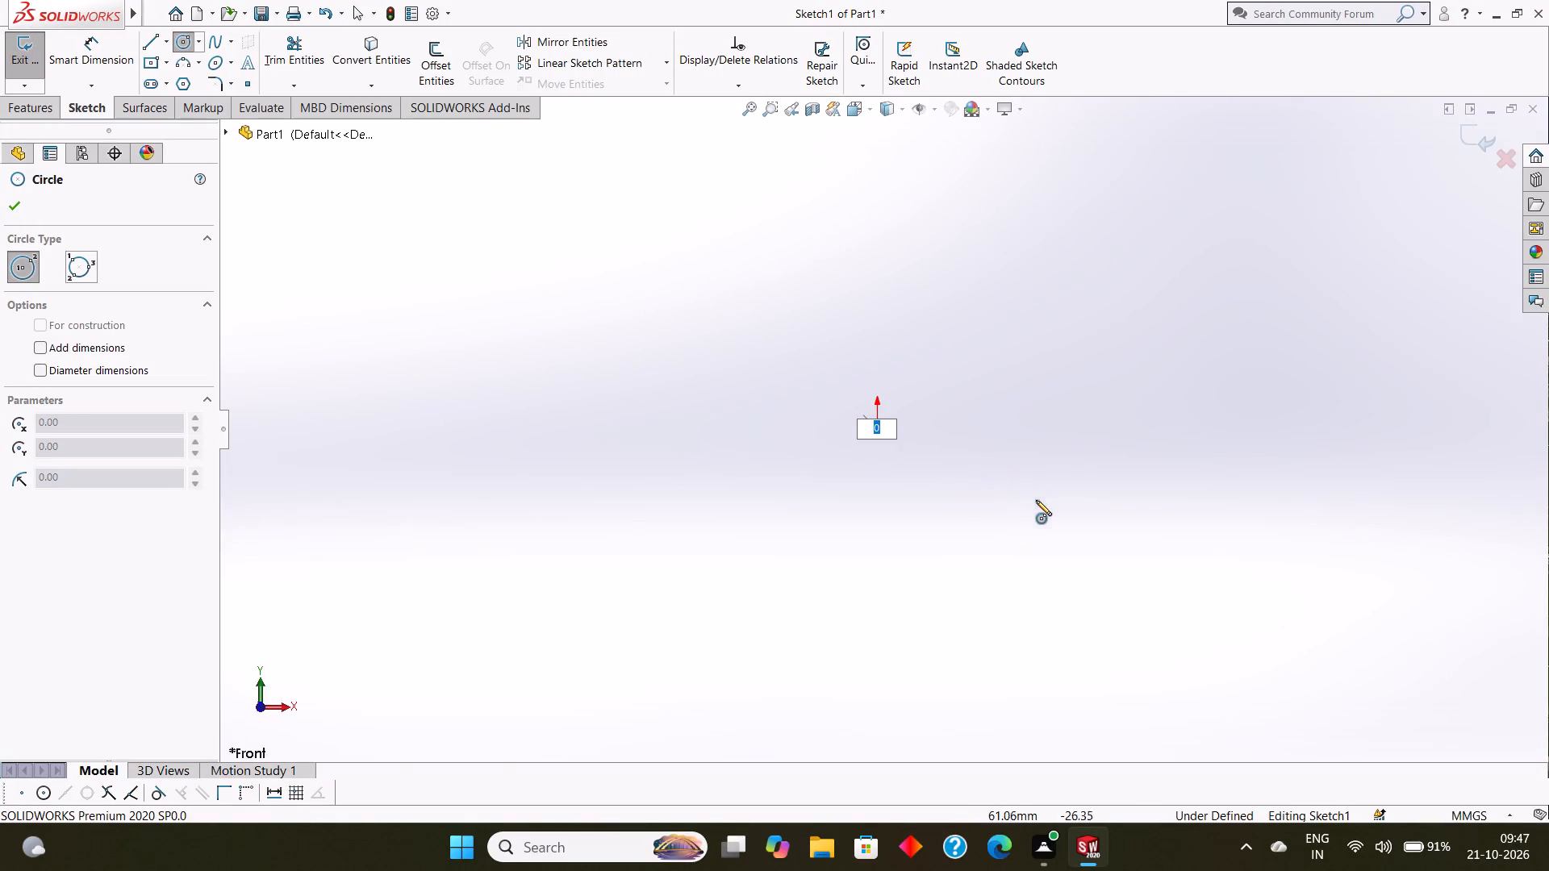
pyautogui.press('Escape')
pyautogui.click(182, 40)
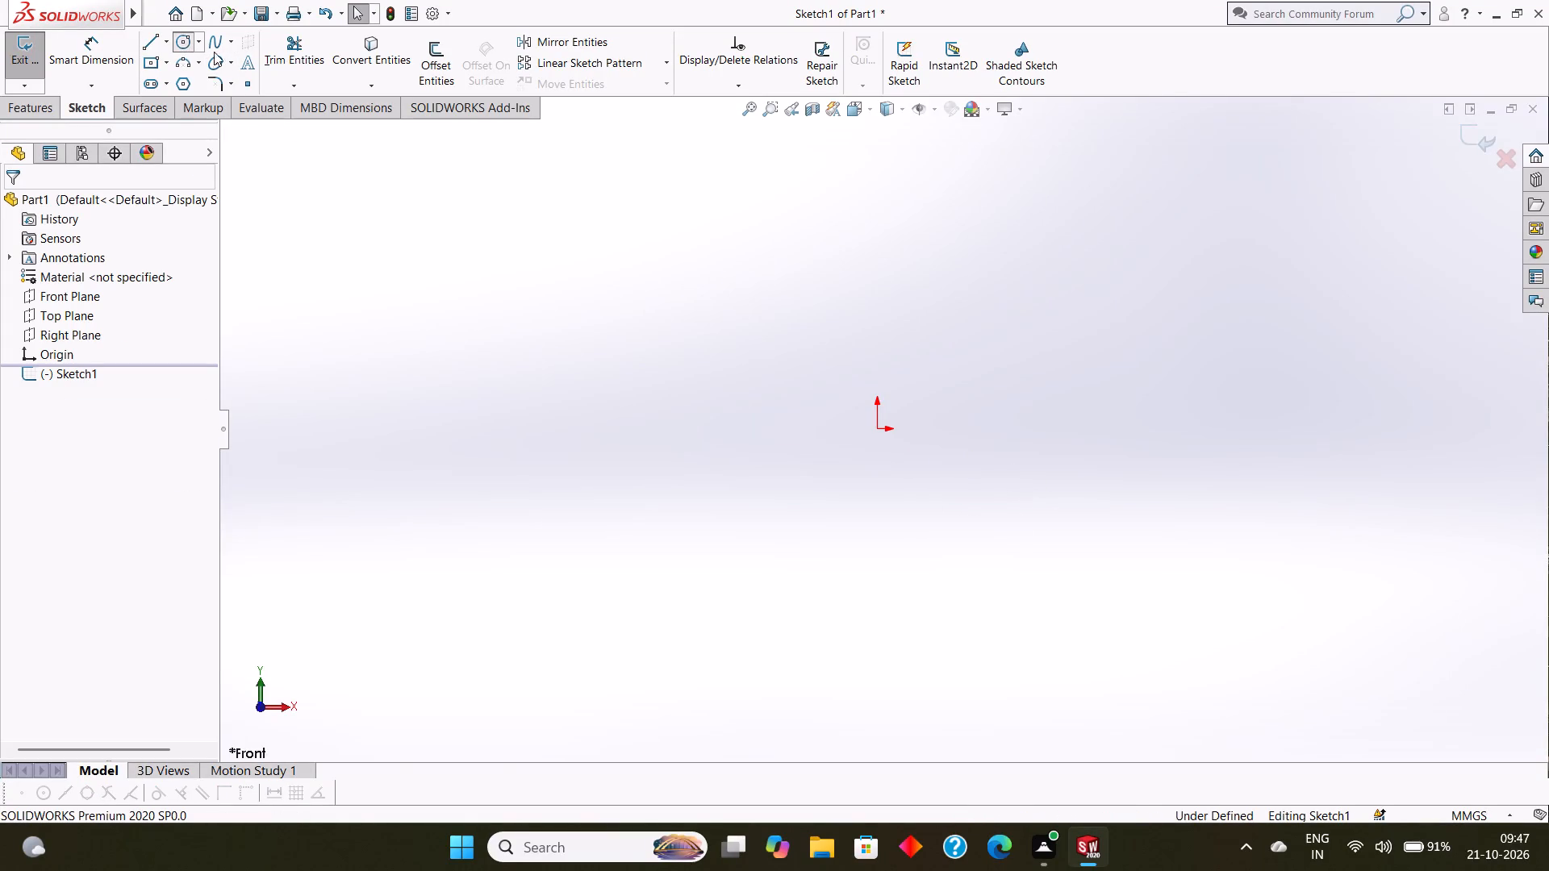
pyautogui.moveTo(879, 428); pyautogui.dragTo(956, 476)
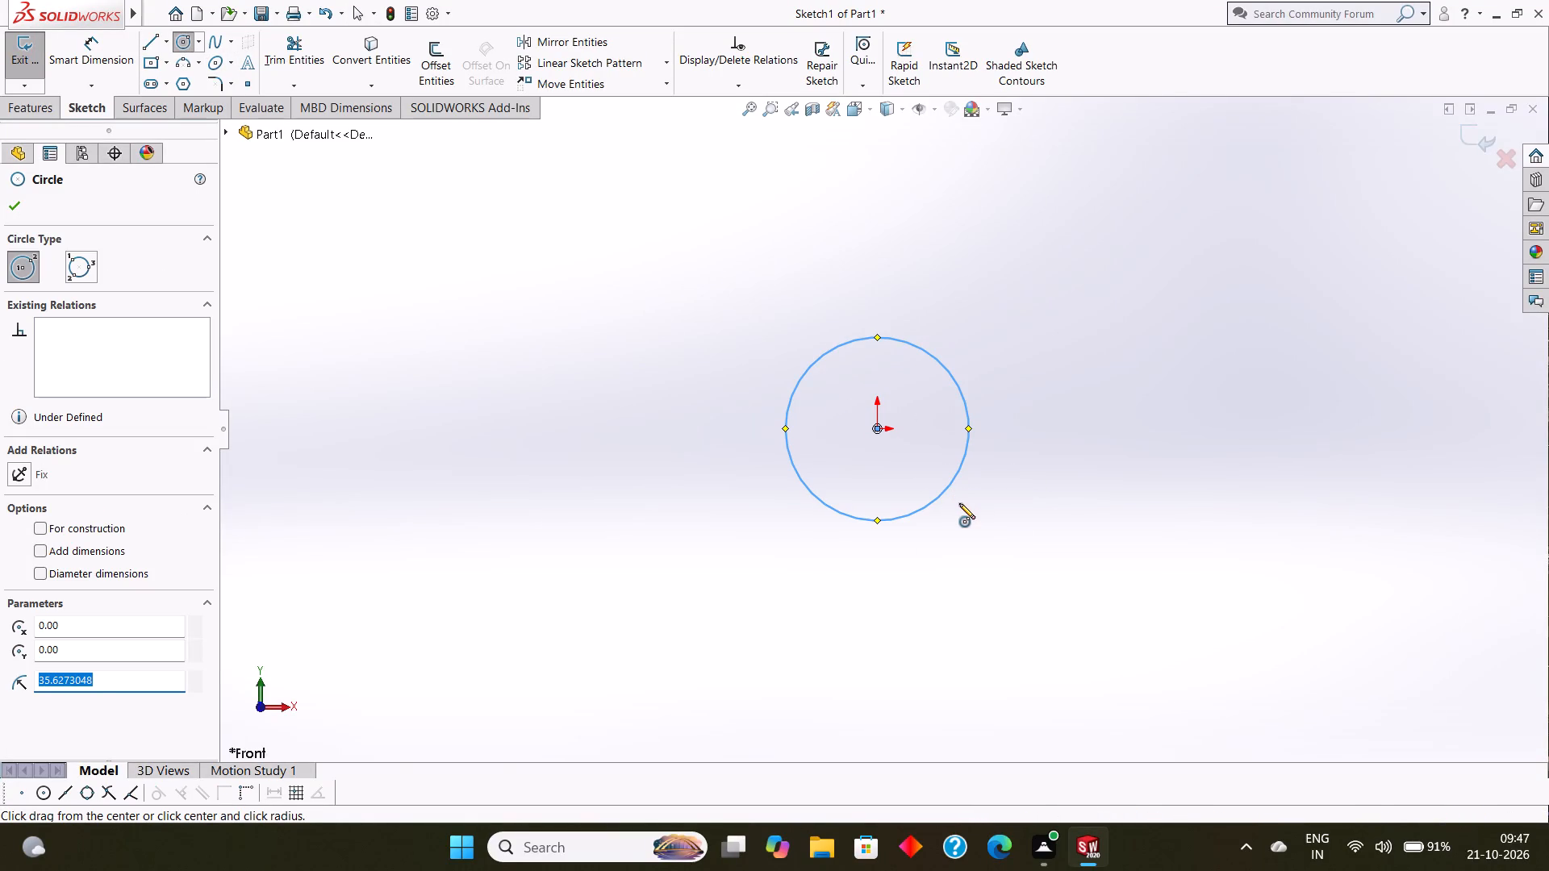
pyautogui.click(14, 200)
# Dimension the circle's diameter at 65 mm.
pyautogui.click(106, 45)
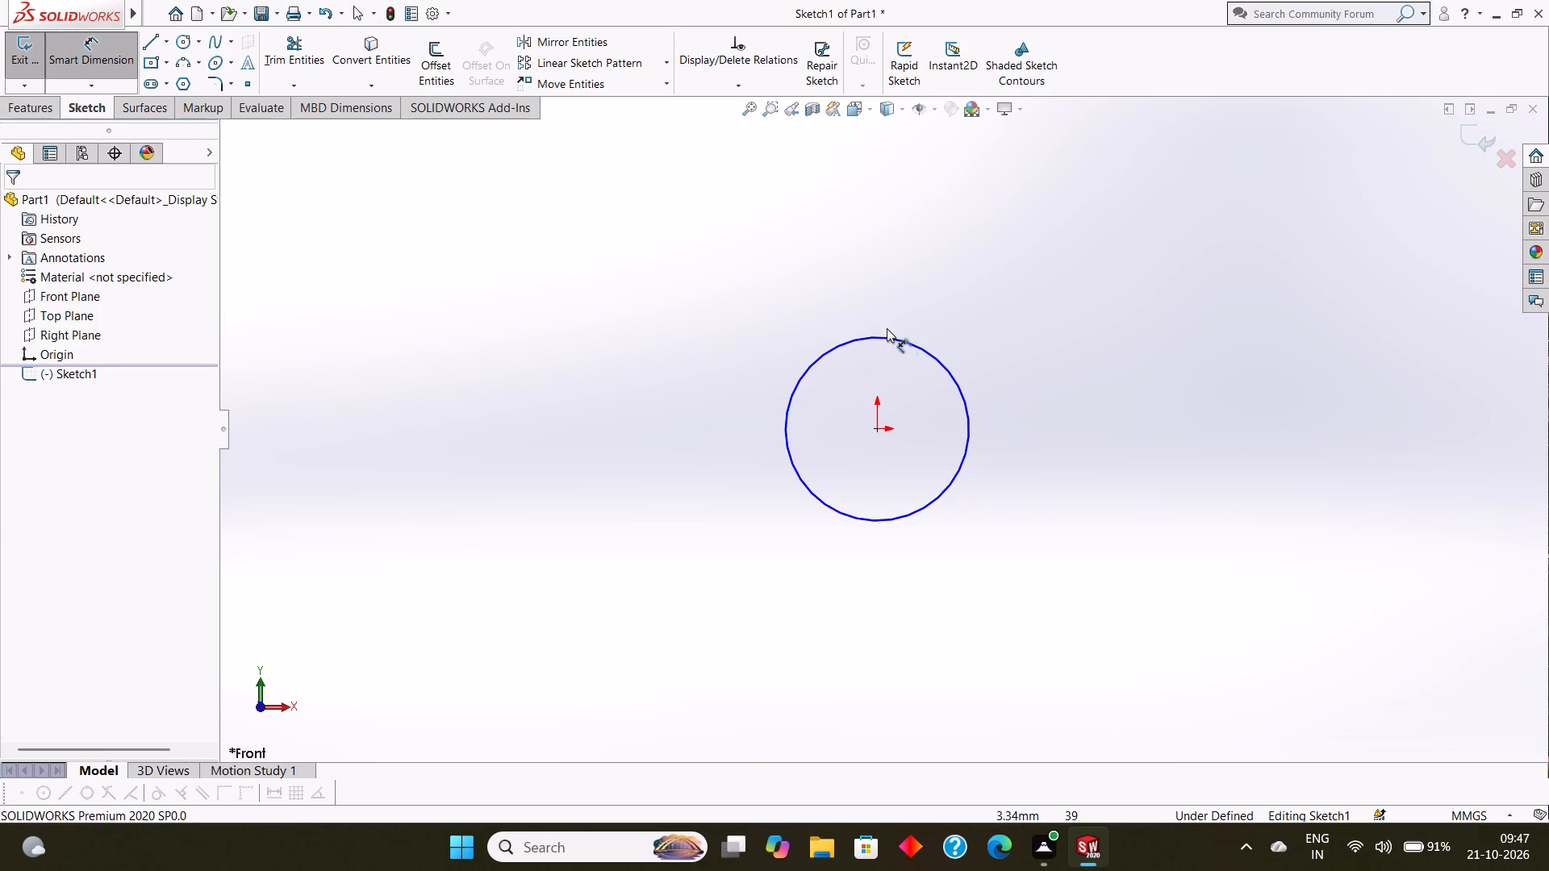
pyautogui.click(892, 338)
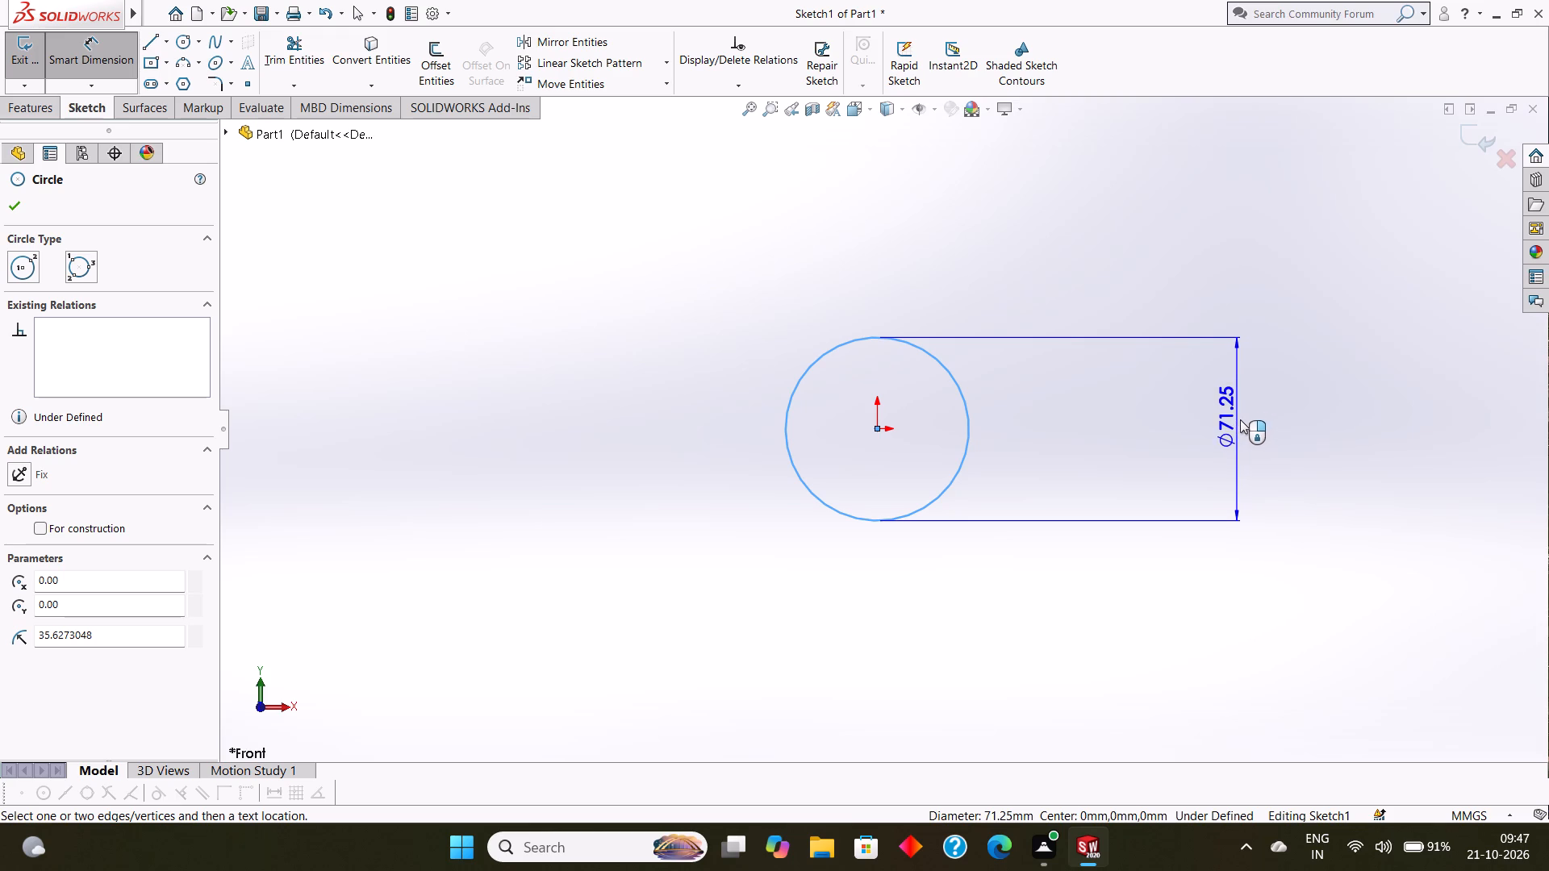
pyautogui.click(1256, 421)
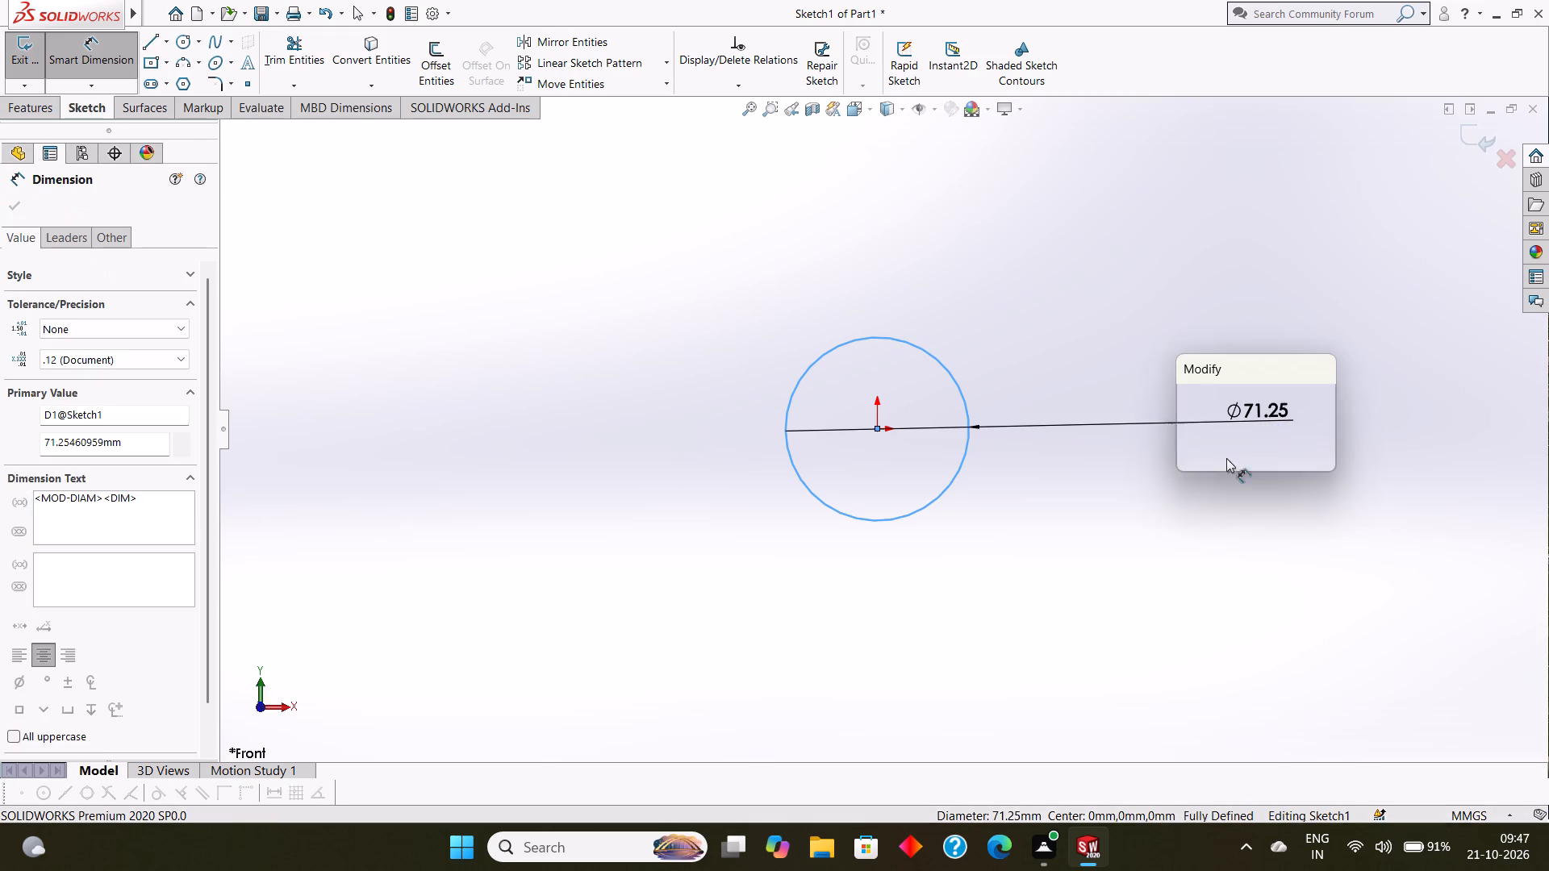
pyautogui.press('BackSpace')
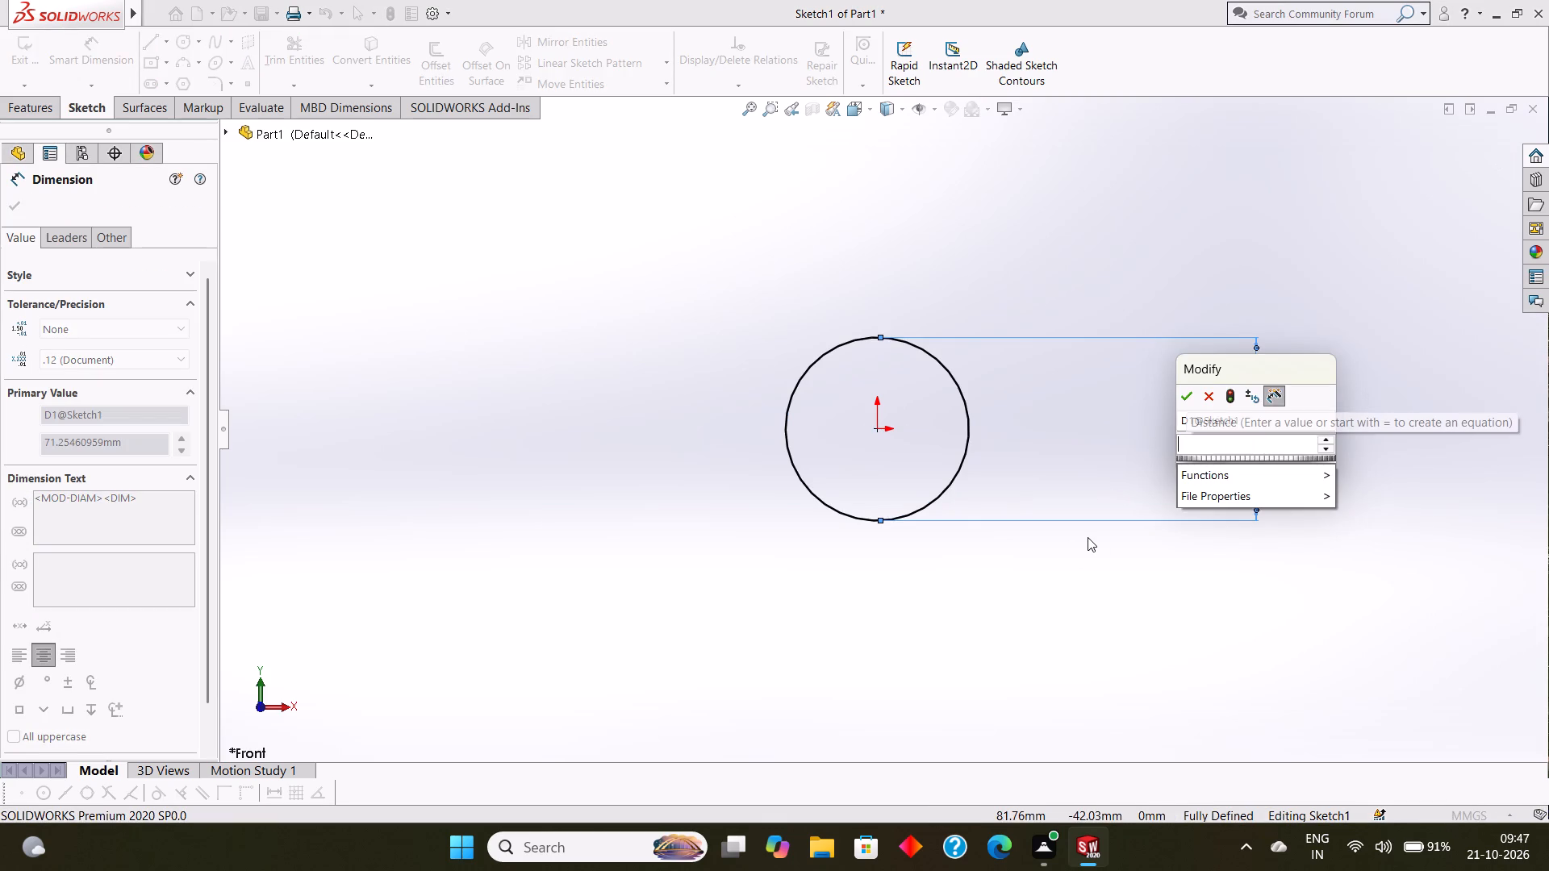
pyautogui.write('65')
pyautogui.press('Return')
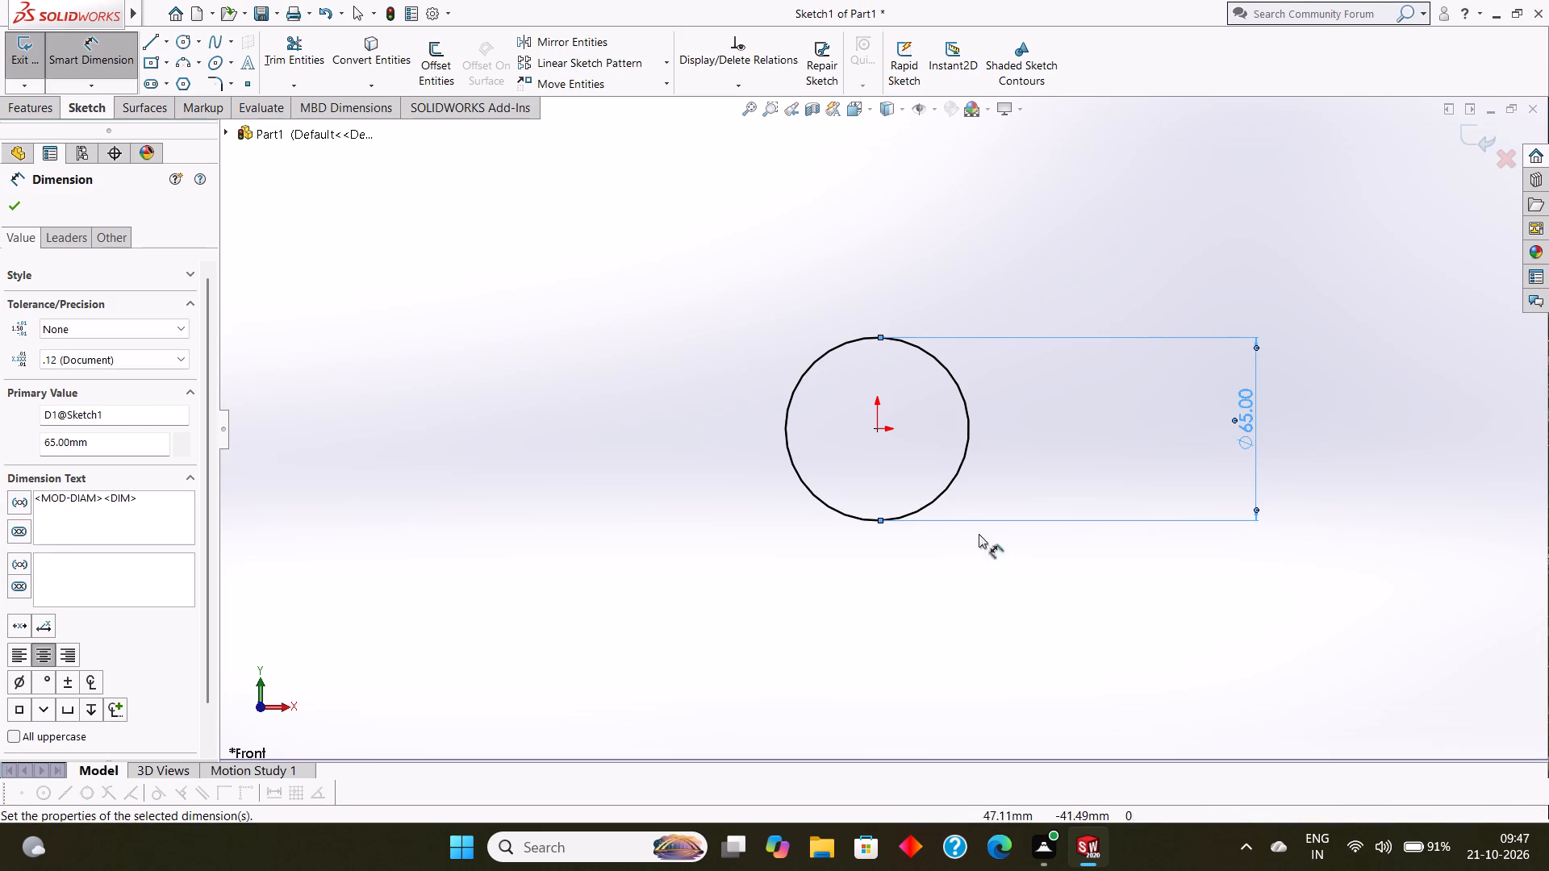
pyautogui.click(15, 208)
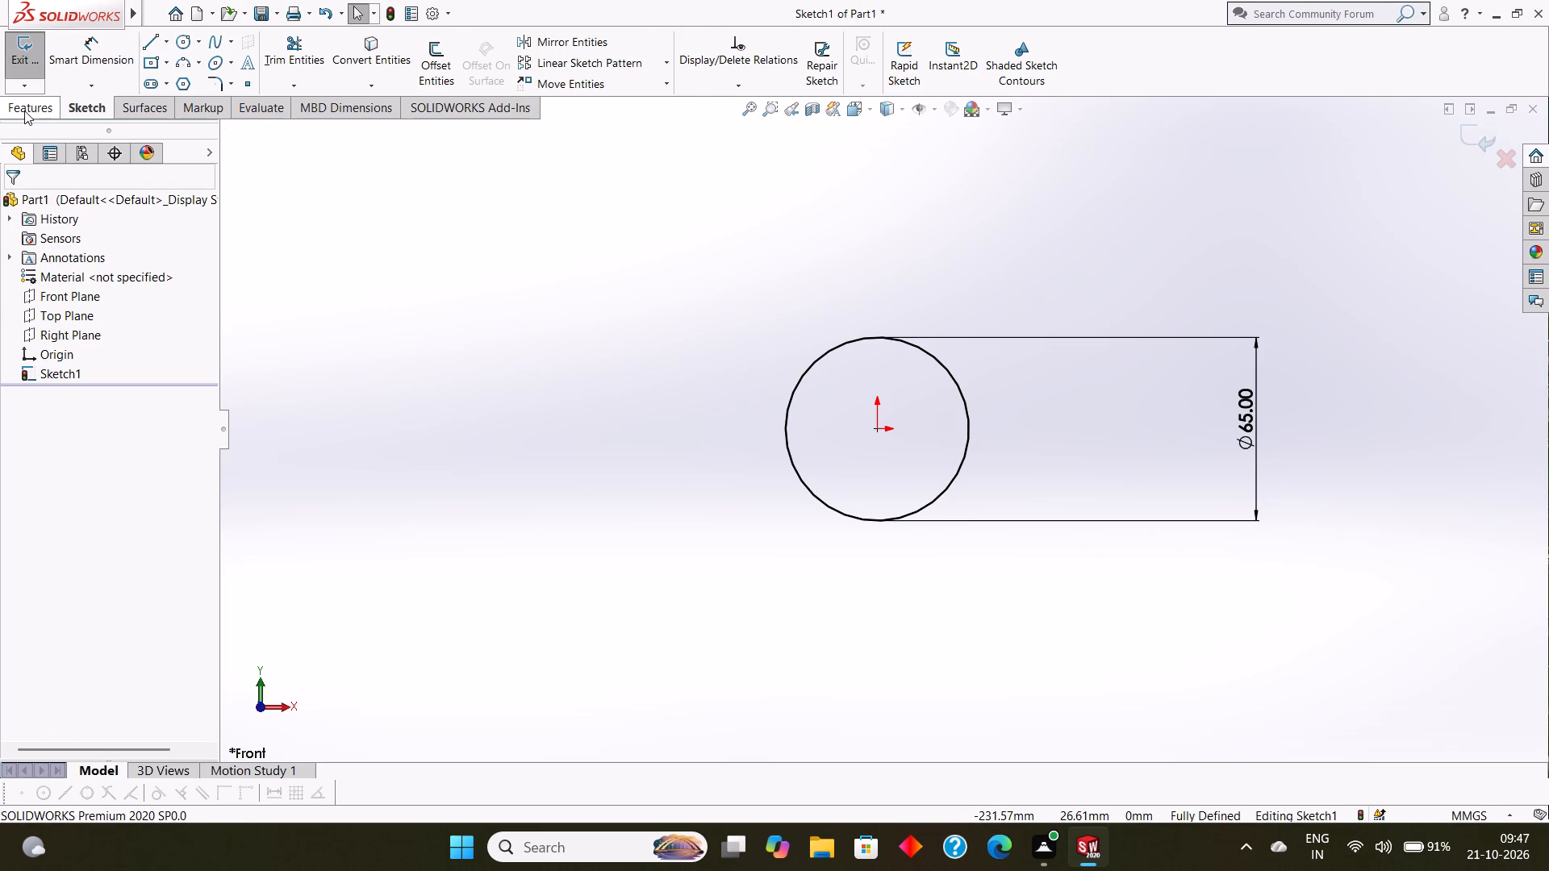
# Extrude the 65 mm circle as a blind boss 6 mm deep to form a disc.
pyautogui.click(24, 110)
pyautogui.click(32, 69)
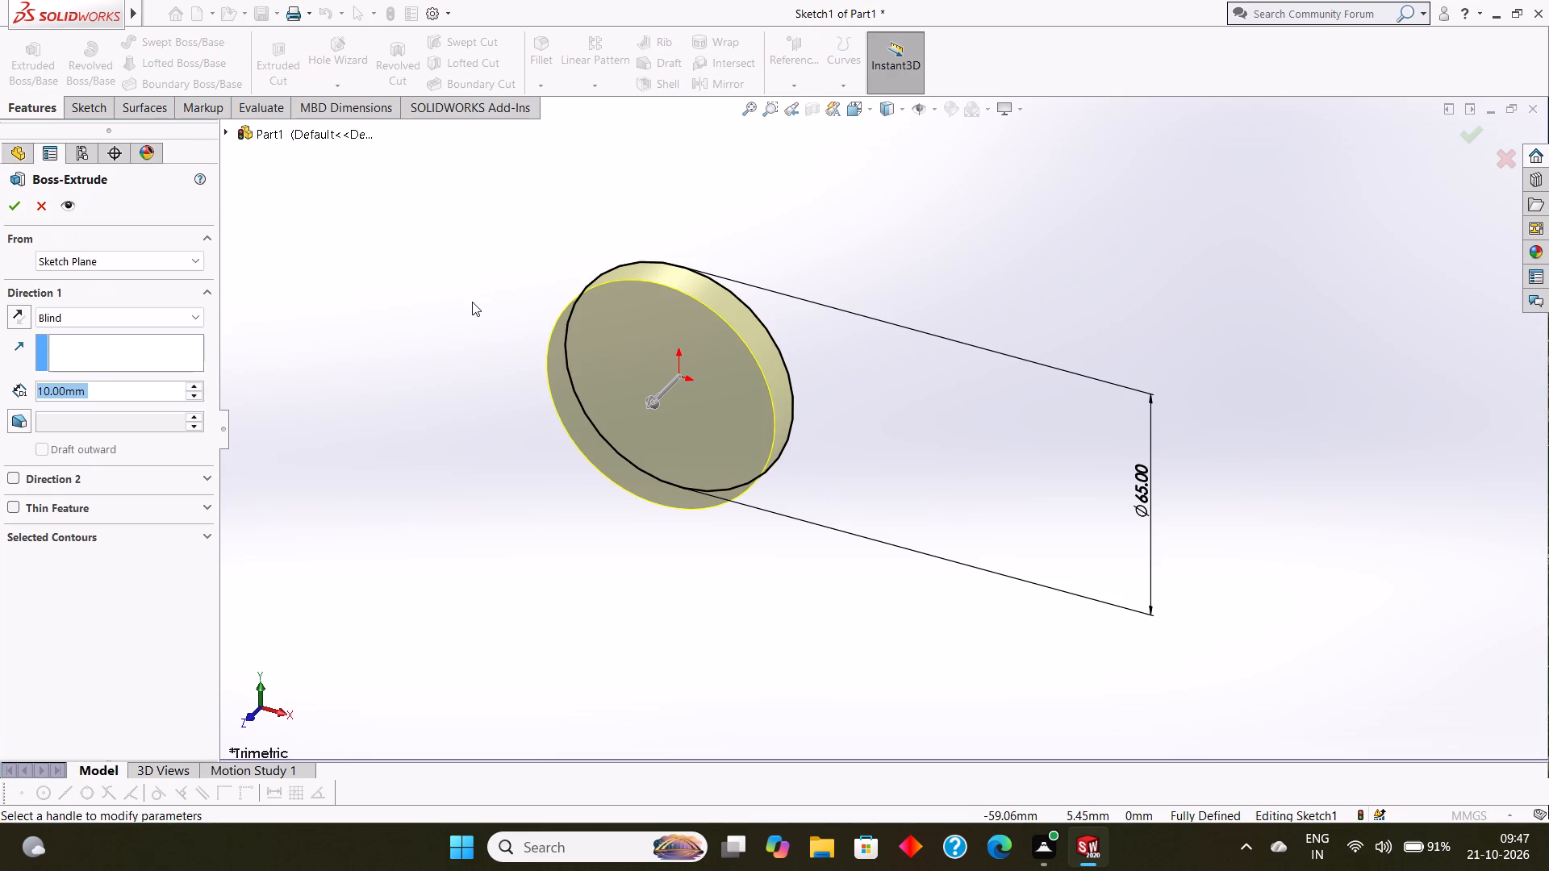
pyautogui.press('6')
pyautogui.press('Return')
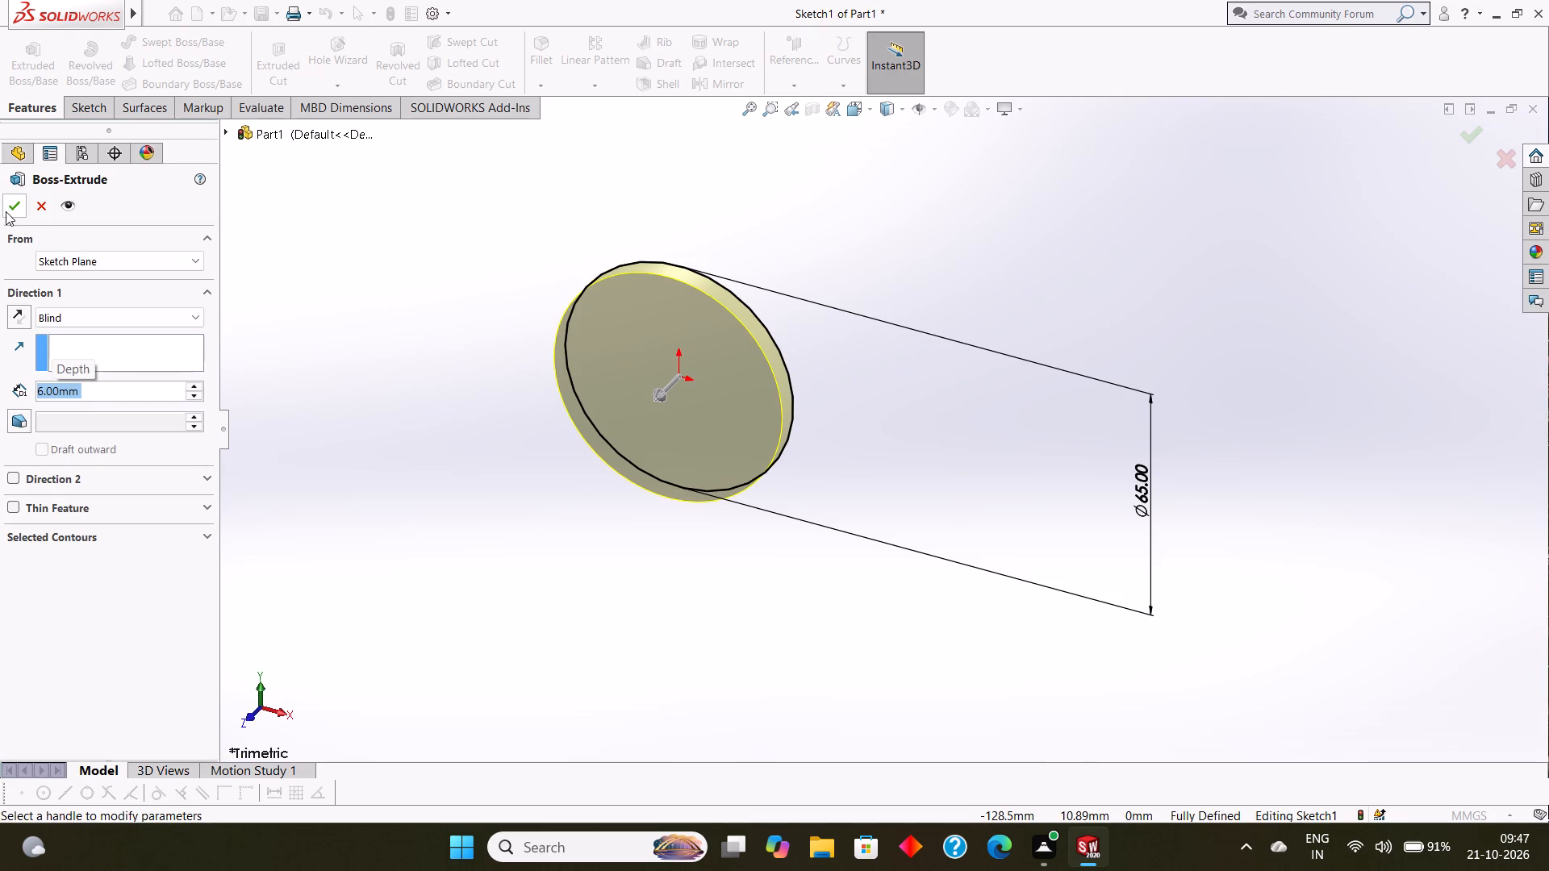
pyautogui.click(6, 209)
pyautogui.click(672, 558)
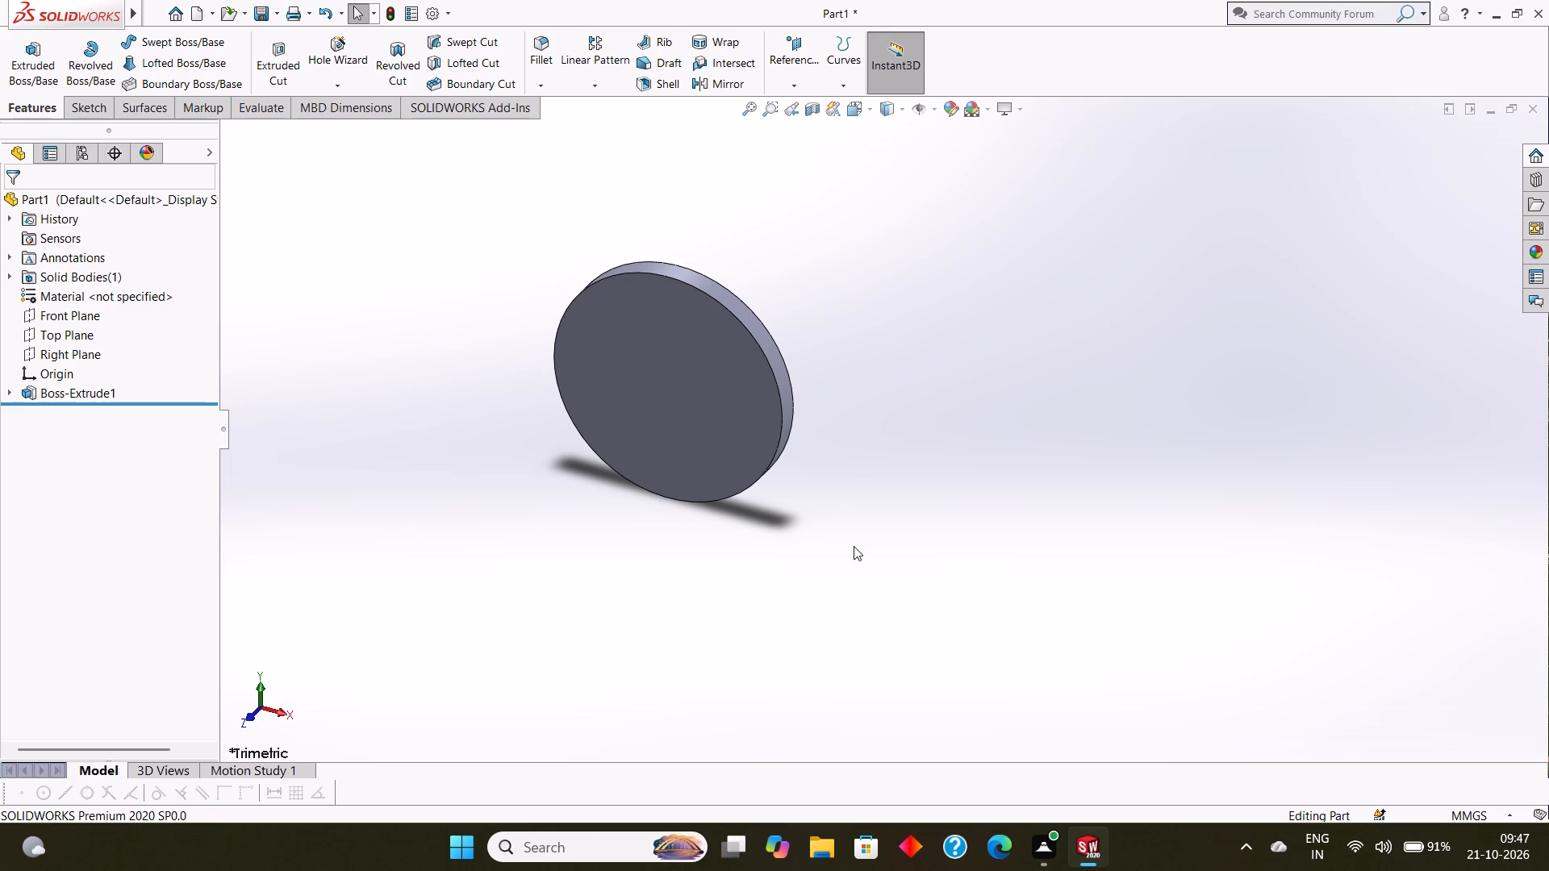
# Start a sketch on the disc's front face and draw a circle of about 17.2 mm radius centred on the origin.
pyautogui.click(665, 357)
pyautogui.click(735, 315)
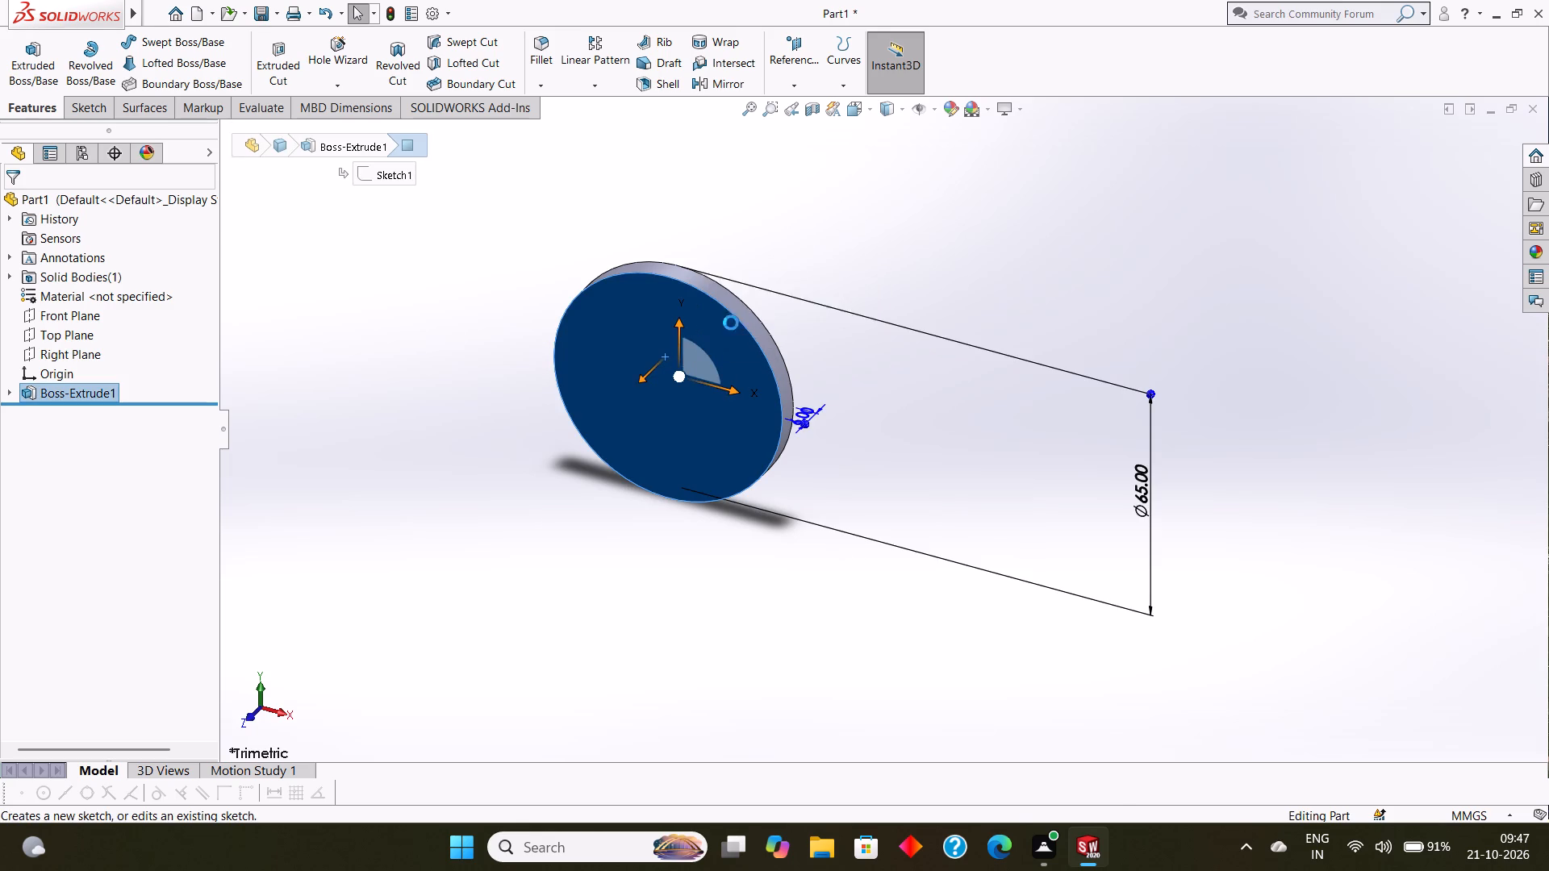
pyautogui.press('Escape')
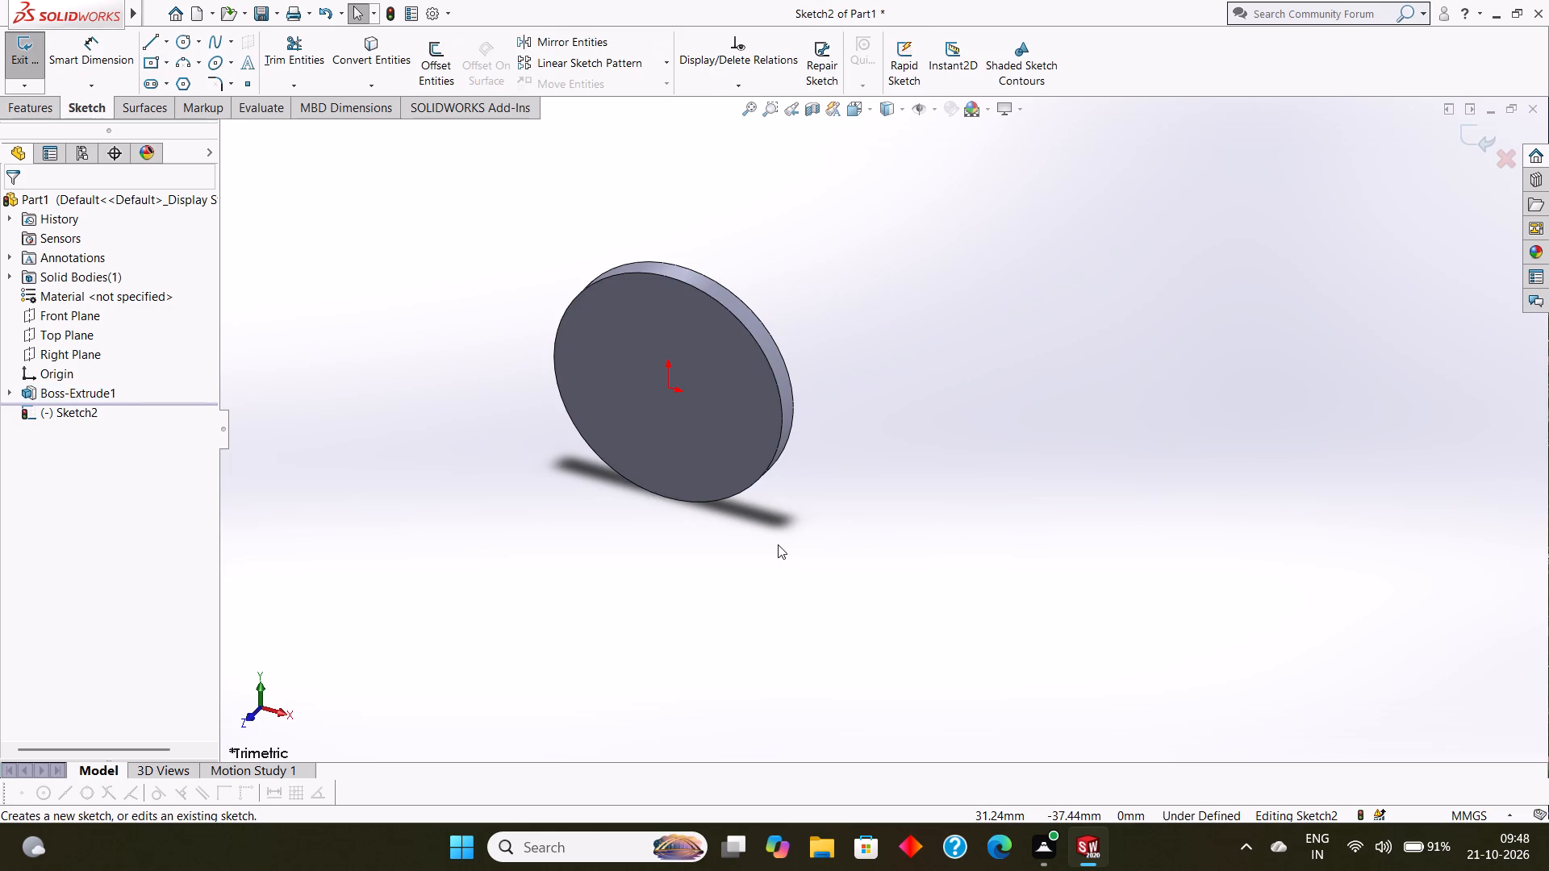
pyautogui.hotkey('ctrl', '8')
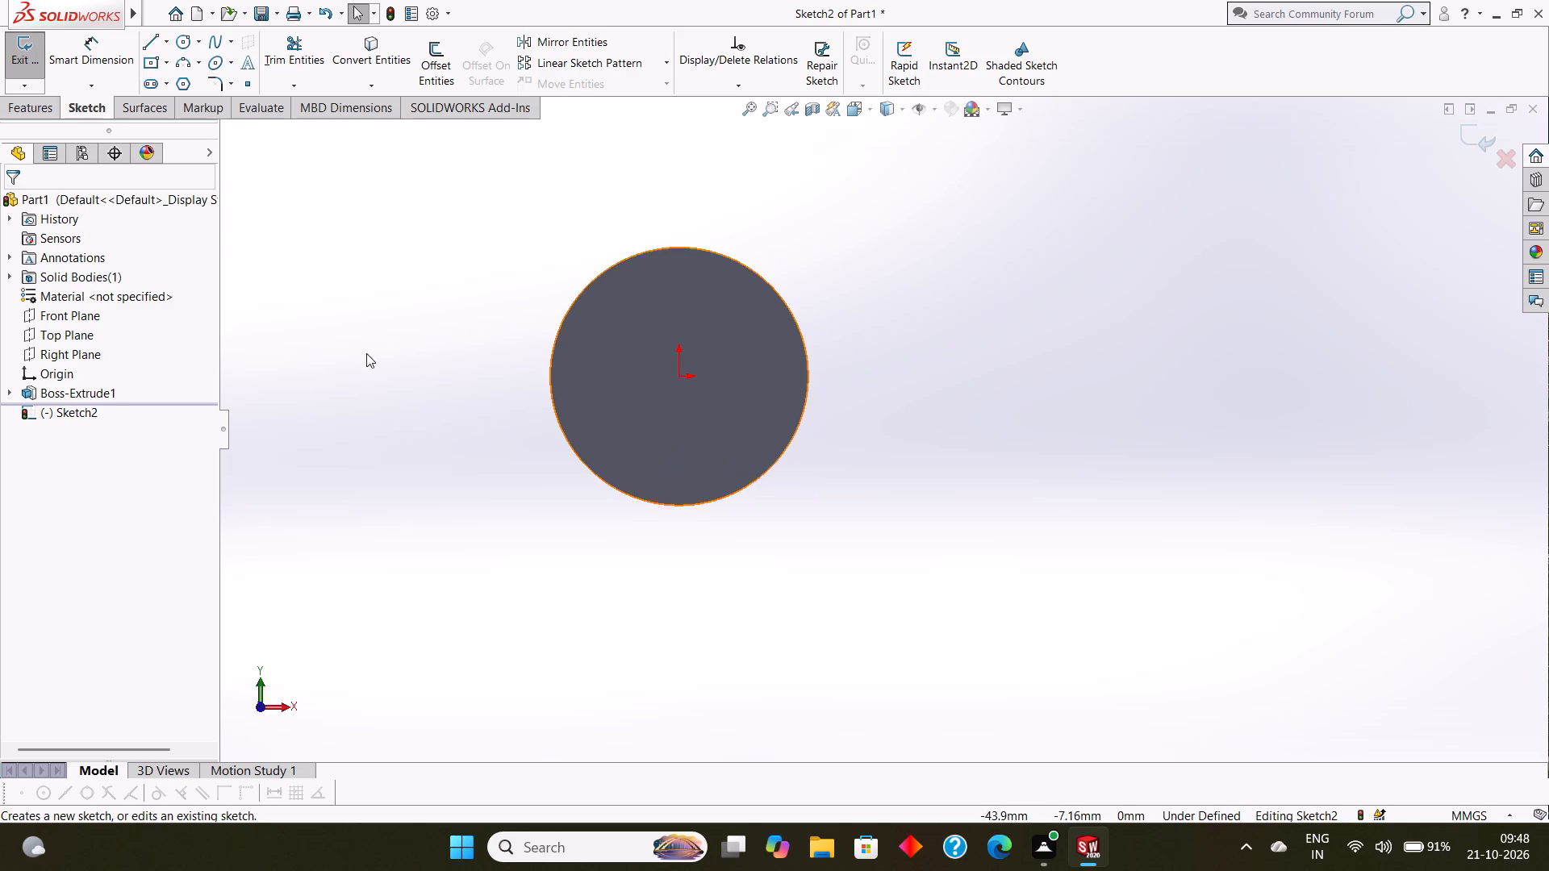
pyautogui.click(182, 39)
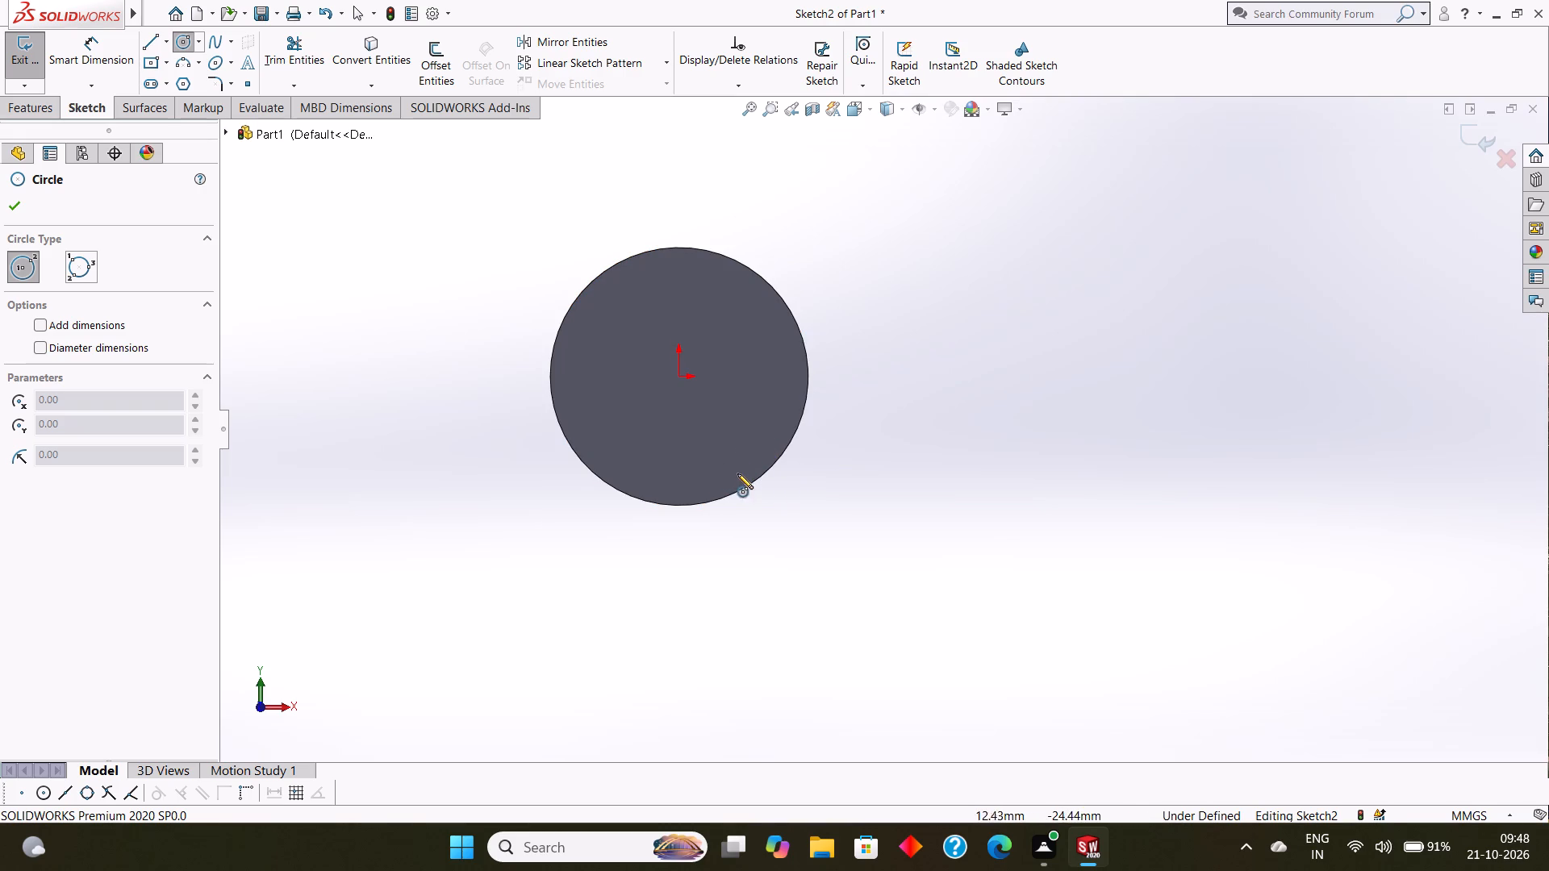
pyautogui.click(680, 377)
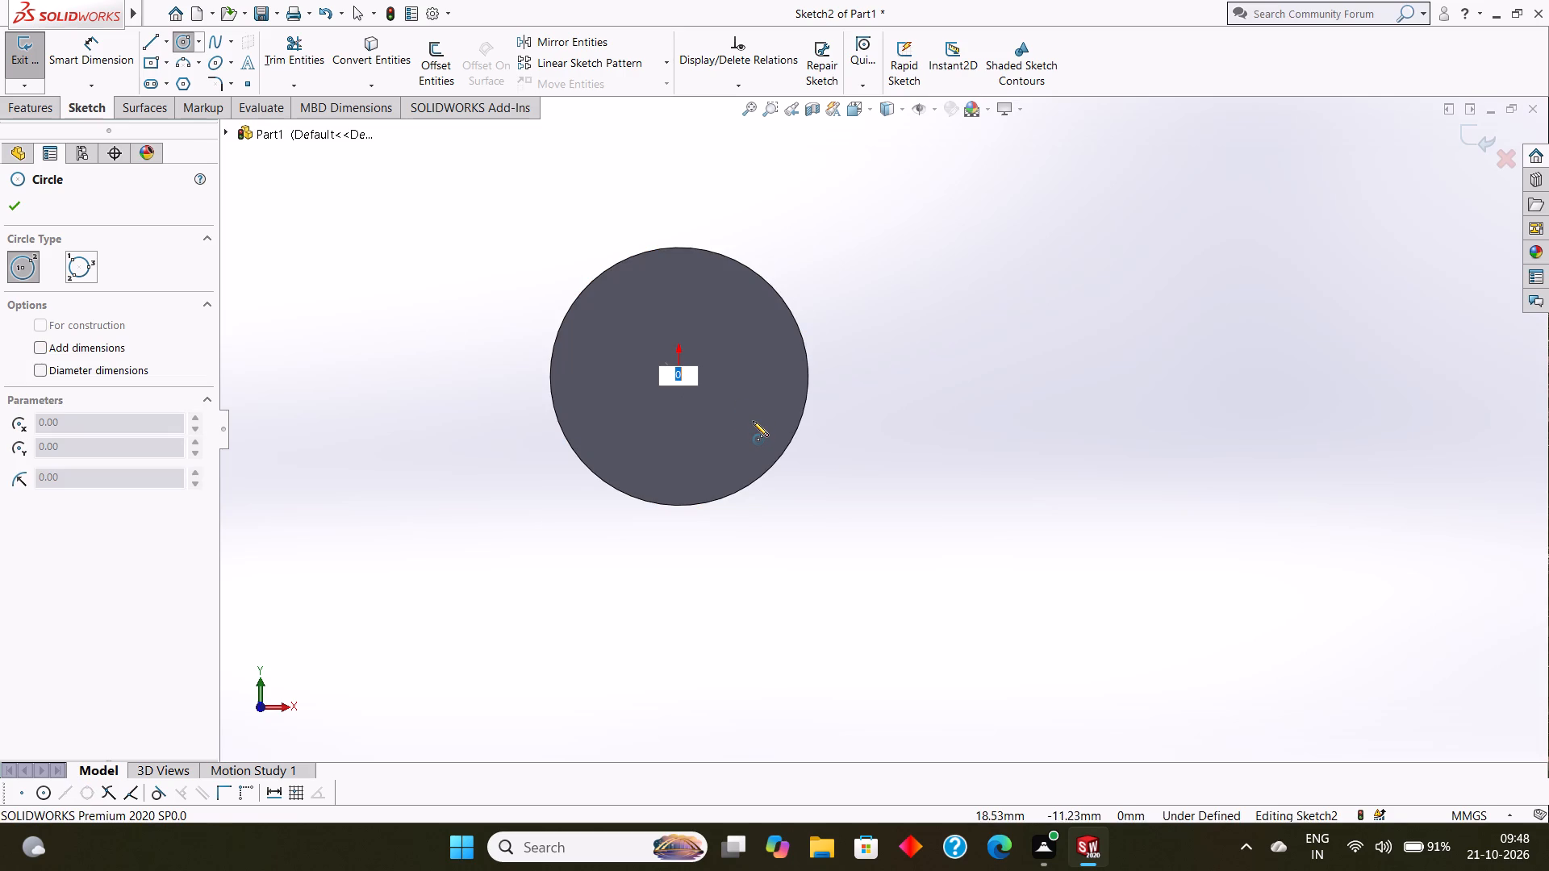
pyautogui.press('Escape')
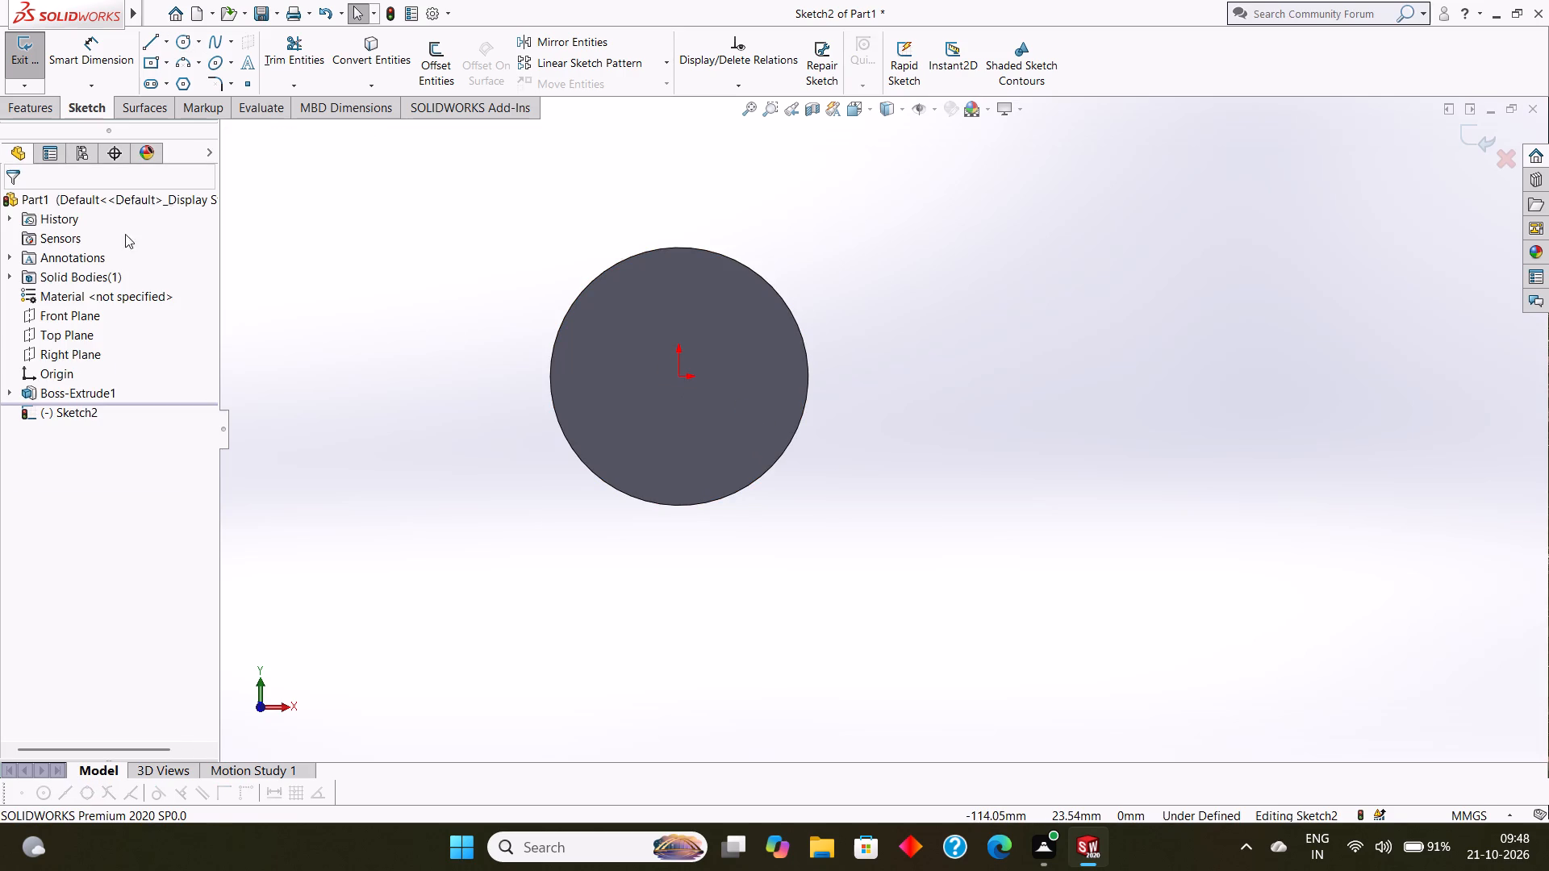
pyautogui.click(184, 45)
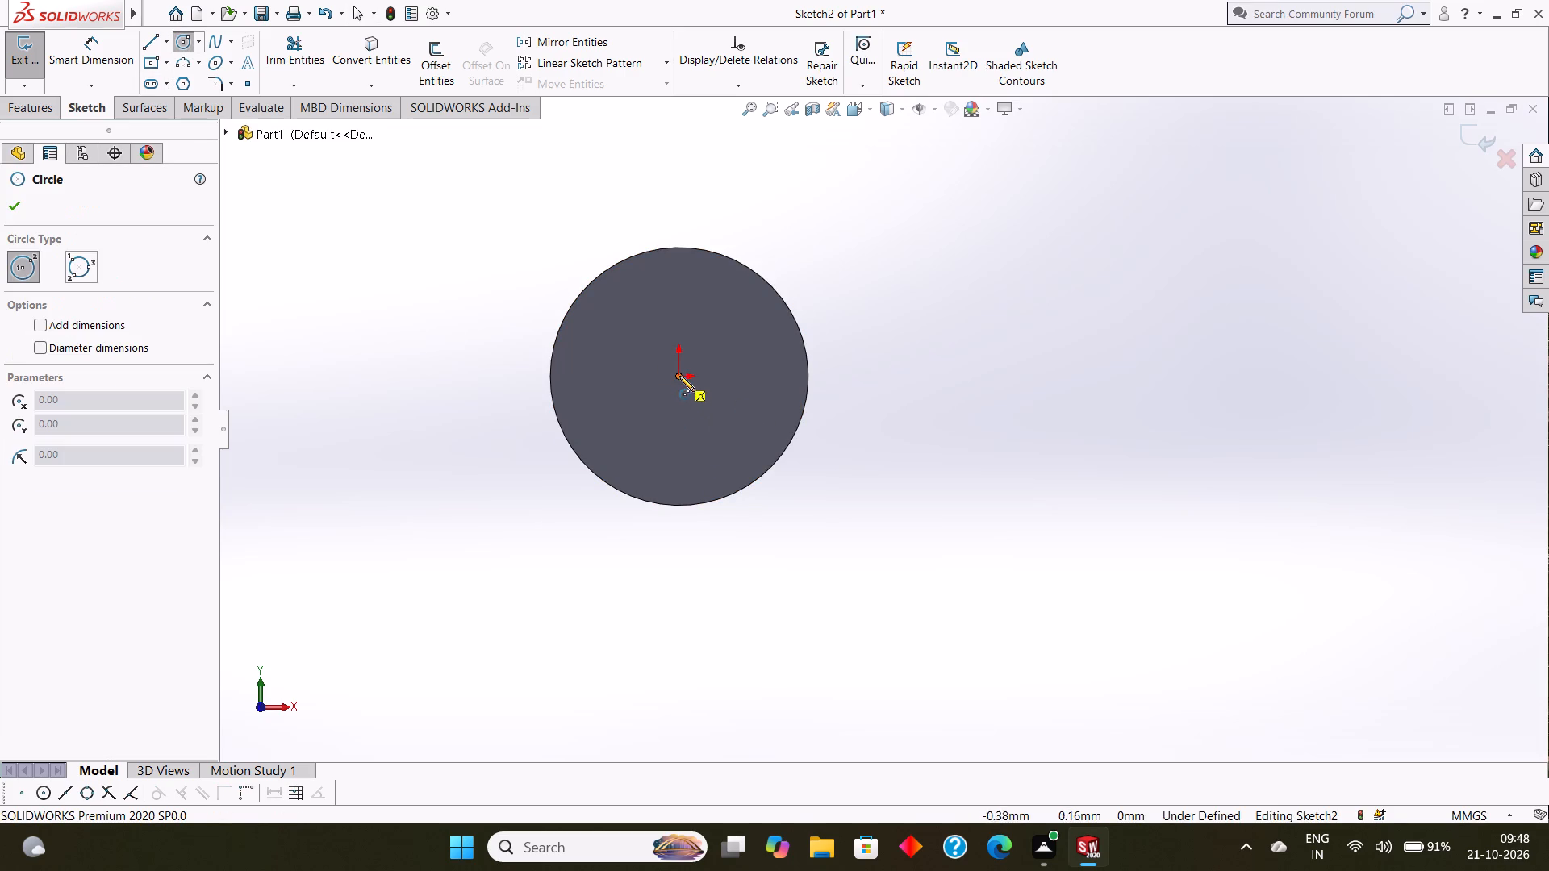
pyautogui.moveTo(679, 376); pyautogui.dragTo(732, 420)
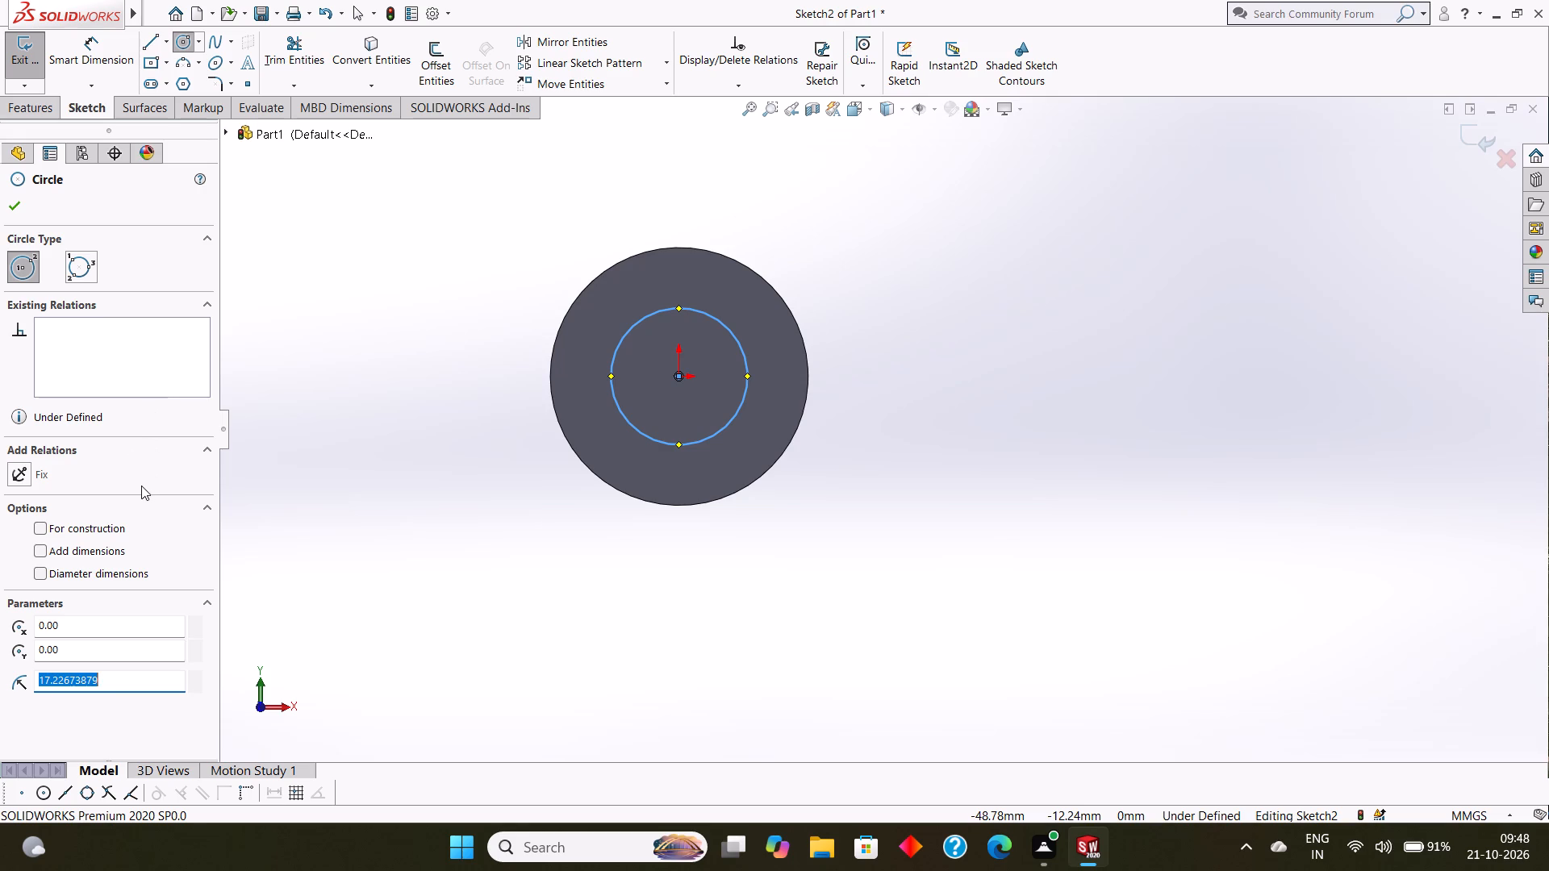
pyautogui.click(14, 207)
# Dimension the inner circle's diameter at 36 mm.
pyautogui.click(106, 45)
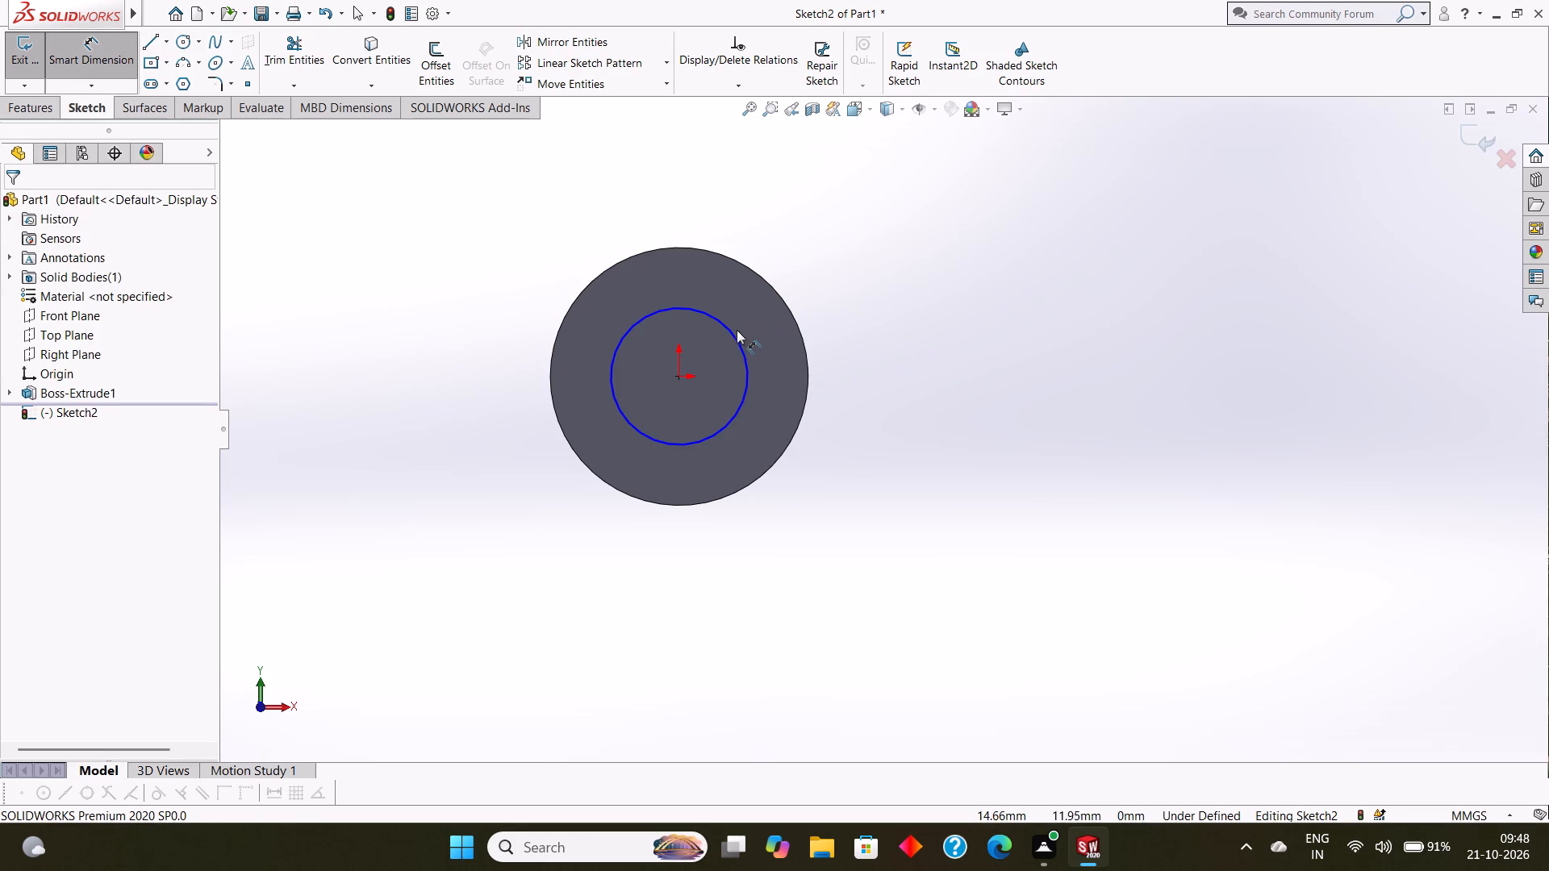
pyautogui.click(736, 332)
pyautogui.click(1011, 328)
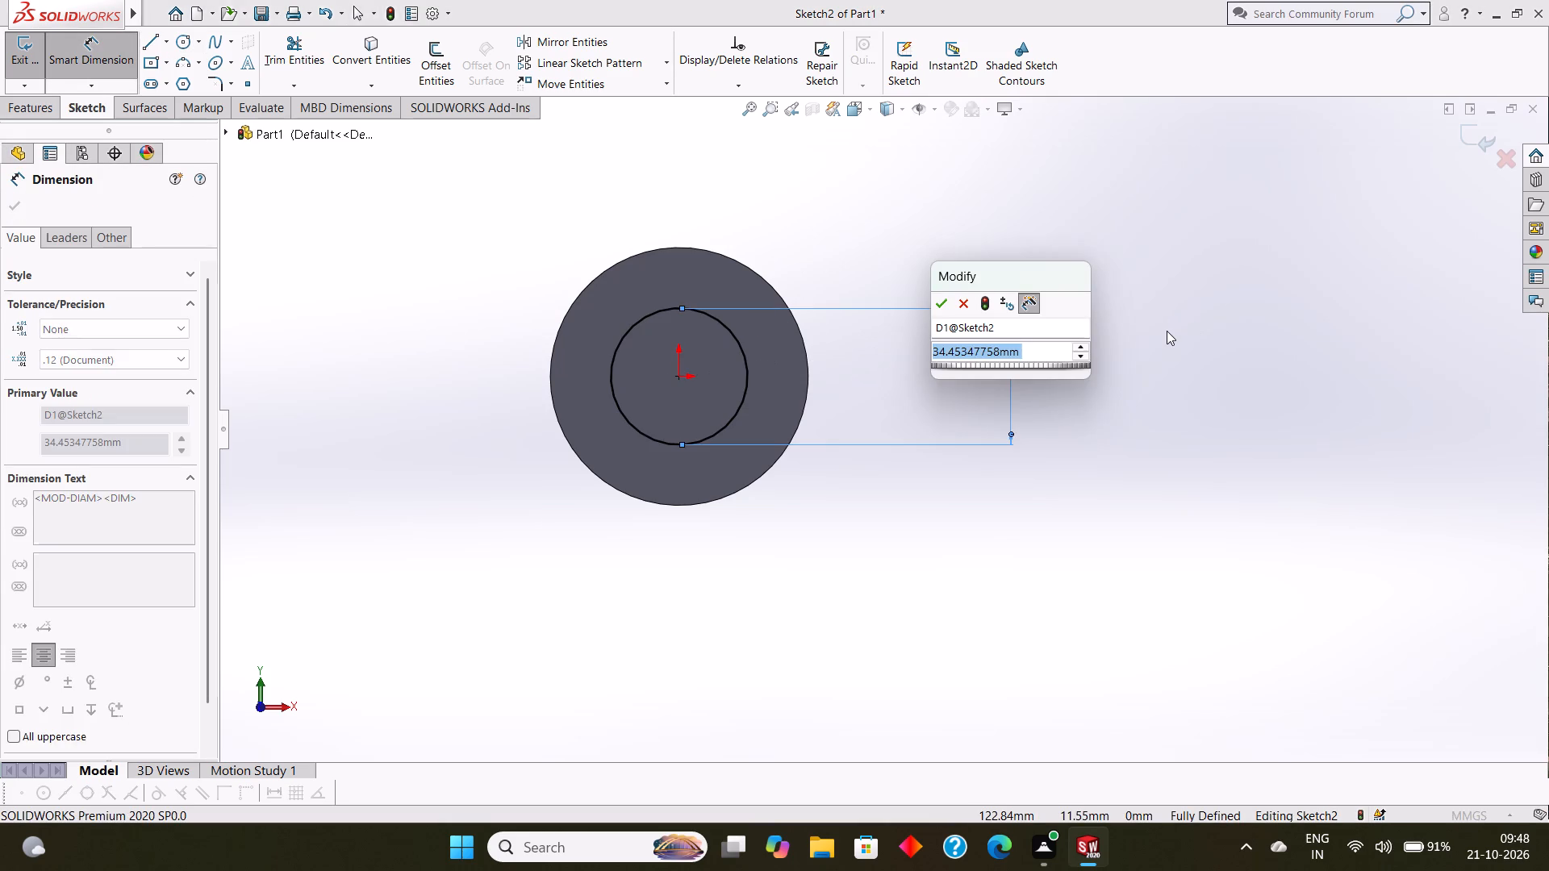
pyautogui.write('36')
pyautogui.press('Return')
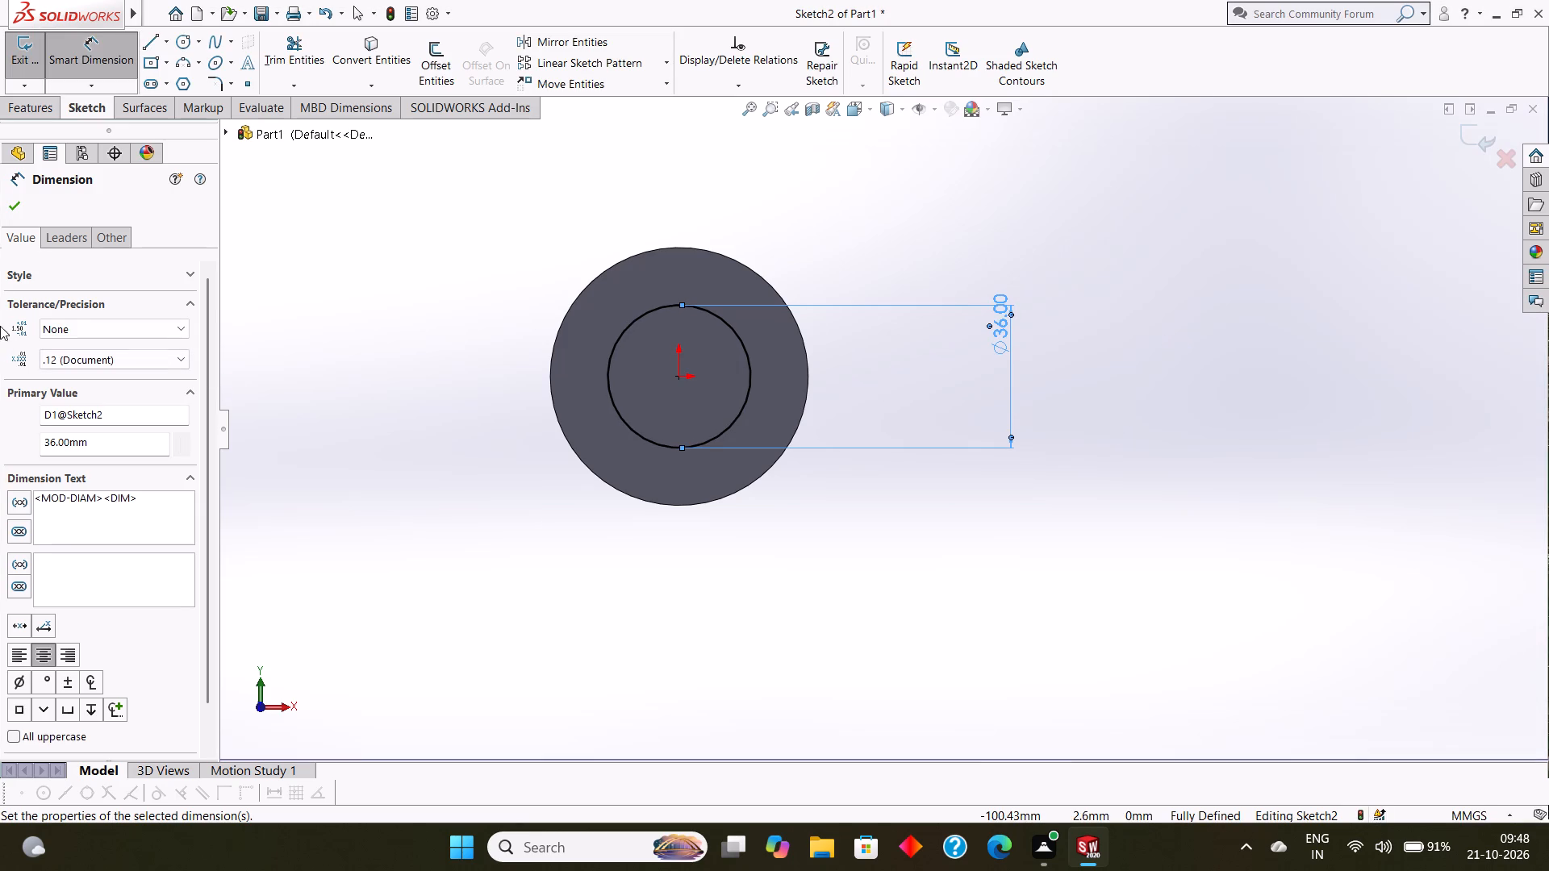
pyautogui.click(14, 206)
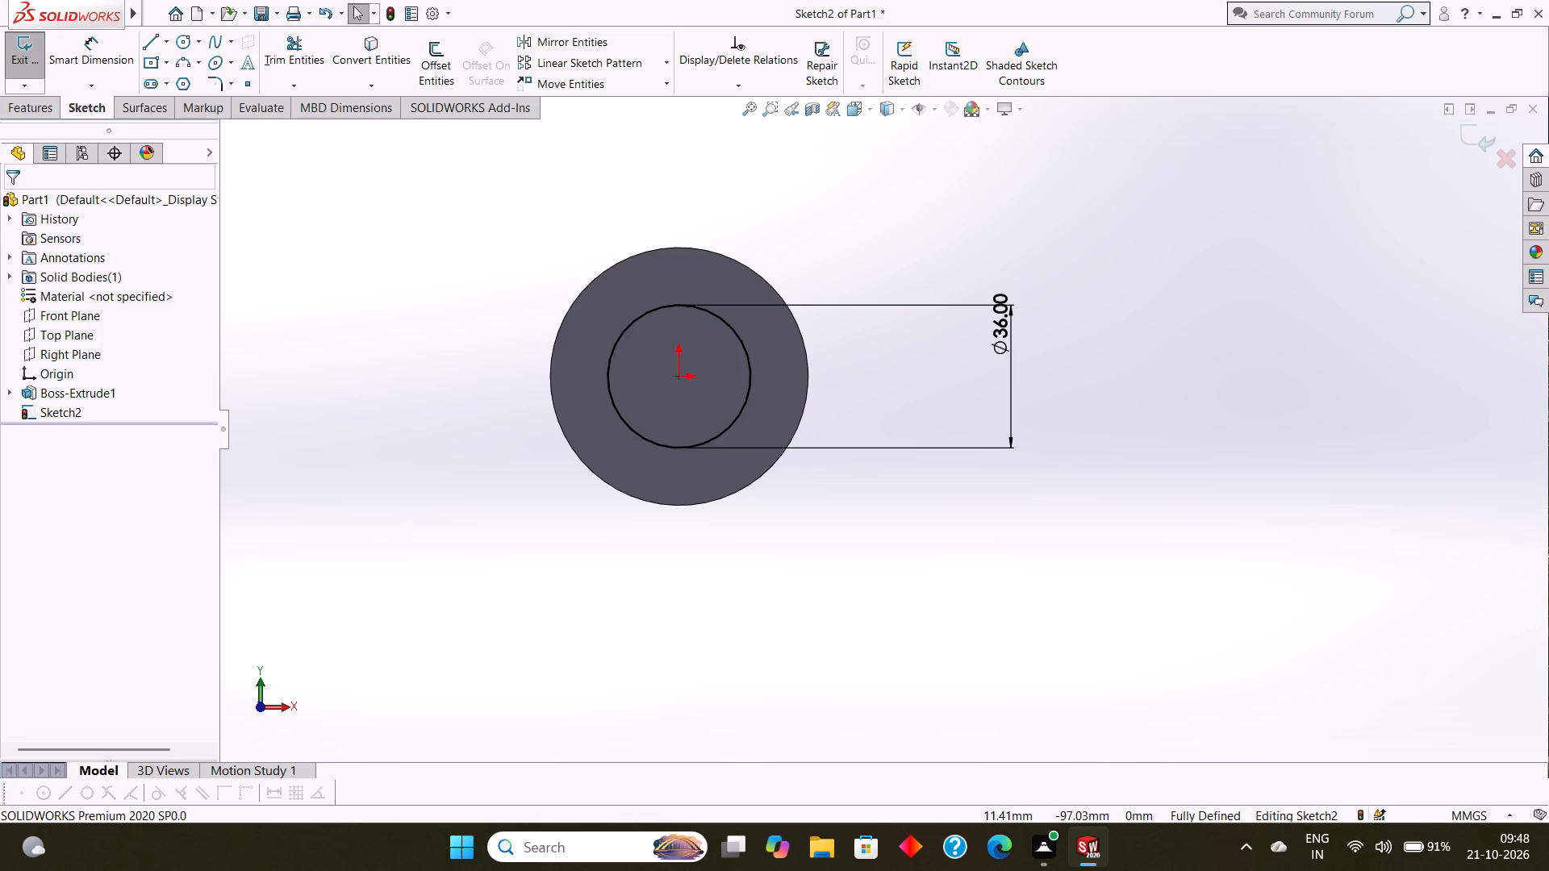
# Switch to Calculator, compute 70 - 6, and return to the part sketch.
pyautogui.click(633, 847)
pyautogui.write('cal')
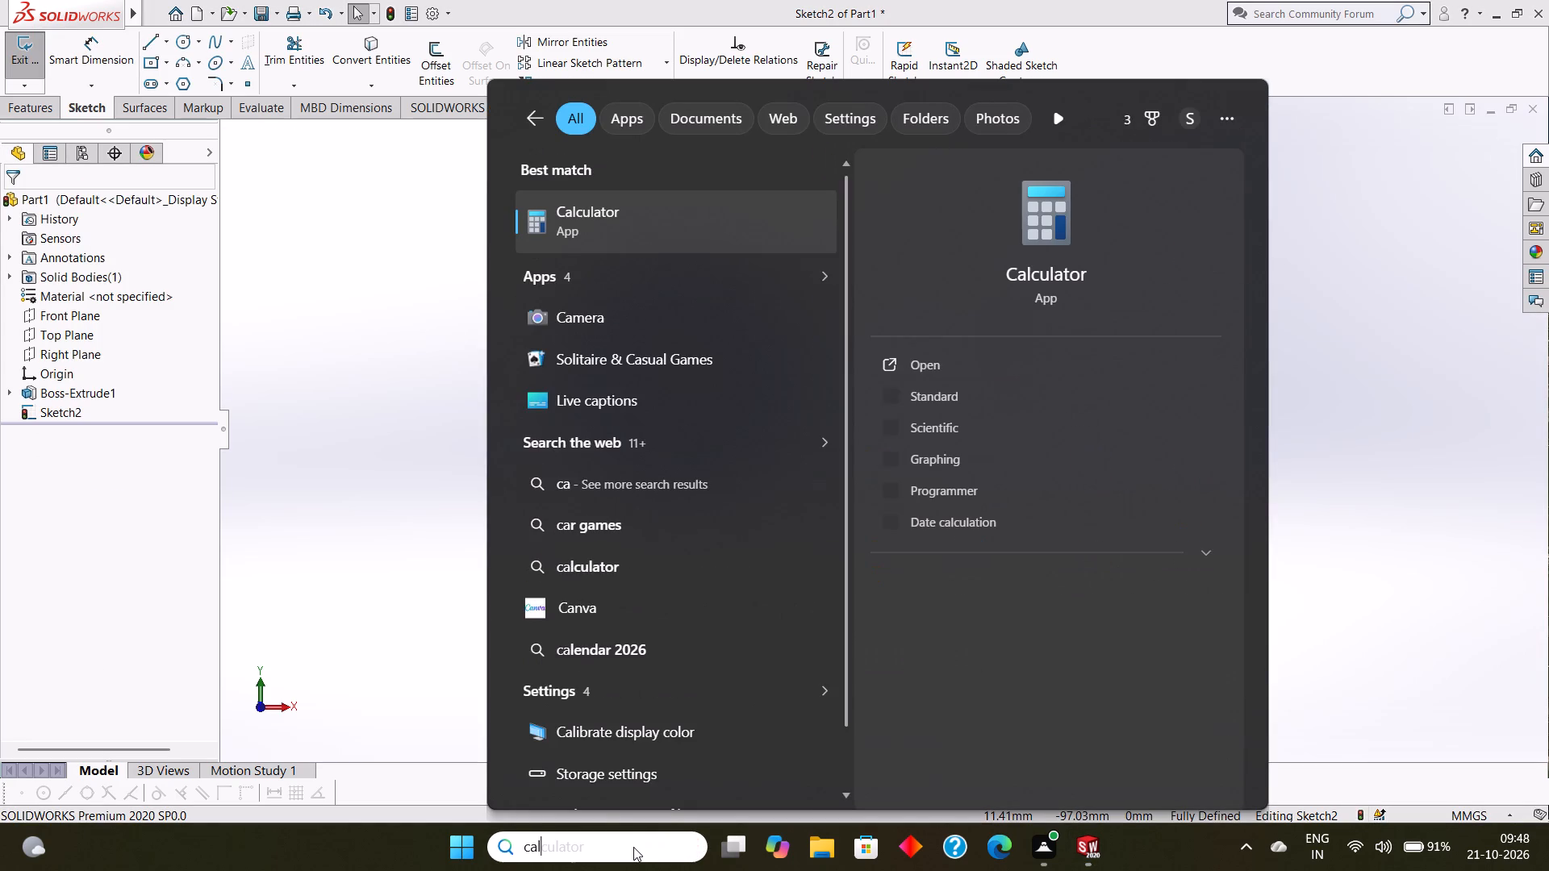
pyautogui.click(674, 226)
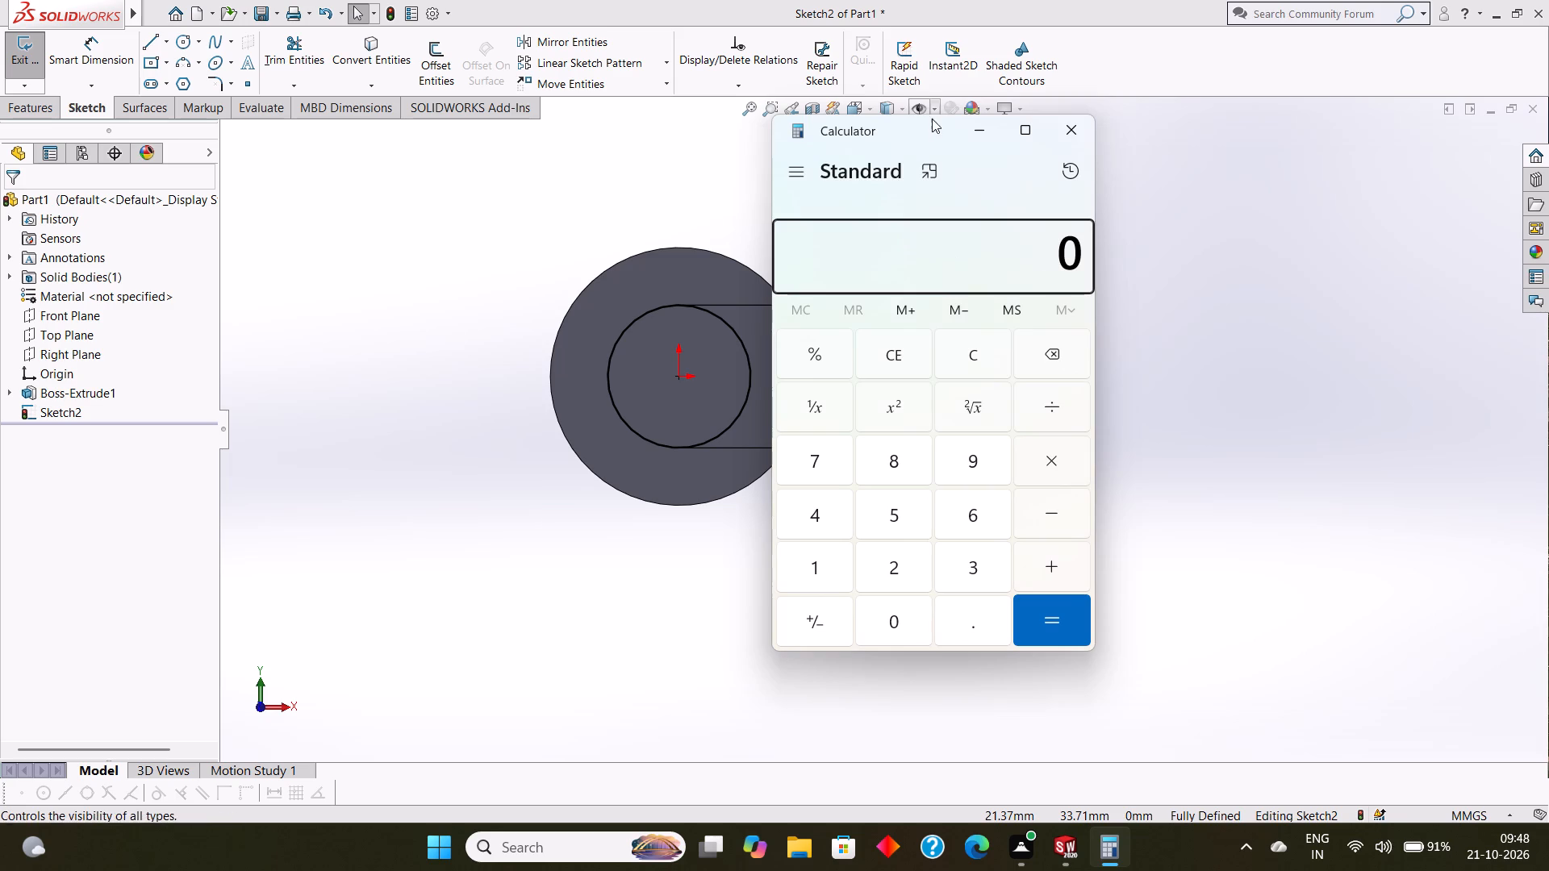
pyautogui.moveTo(925, 137); pyautogui.dragTo(1133, 201)
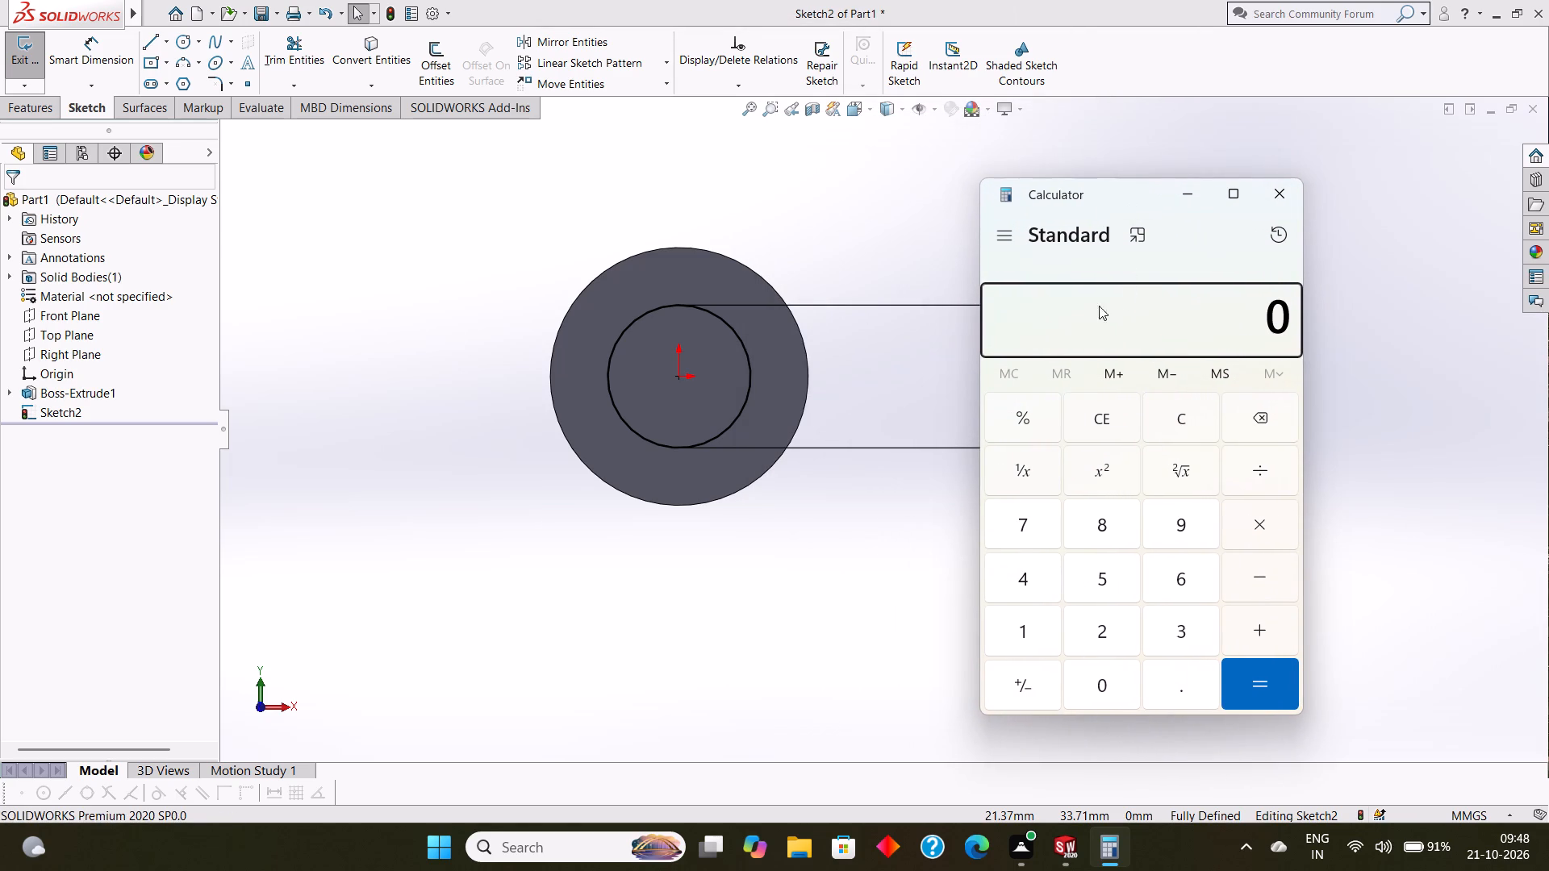
pyautogui.click(1084, 316)
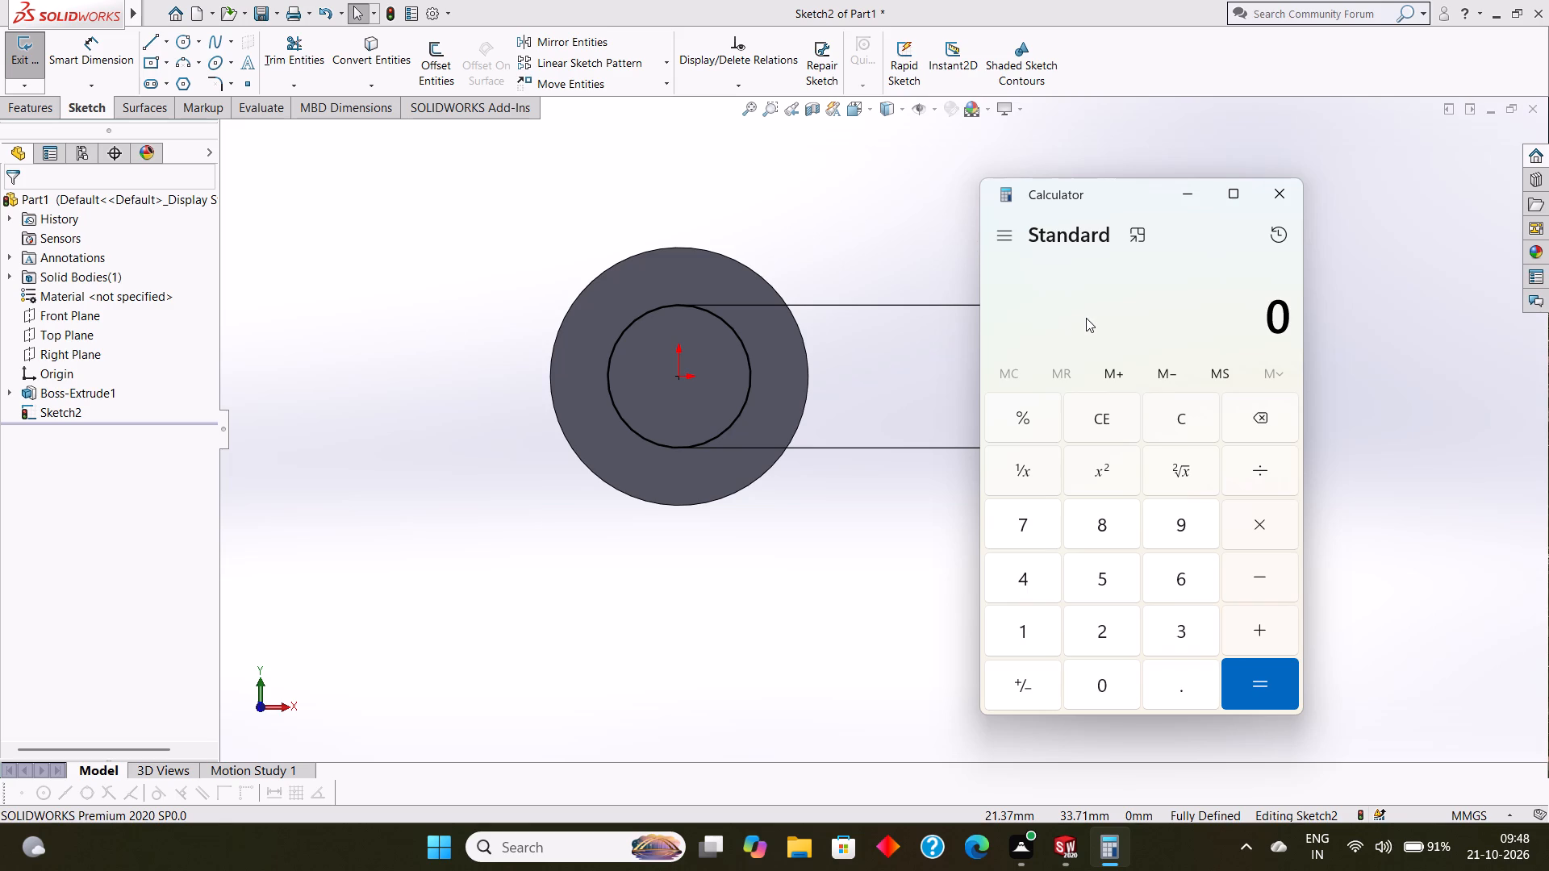
pyautogui.write('70')
pyautogui.press('-')
pyautogui.press('6')
pyautogui.press('Return')
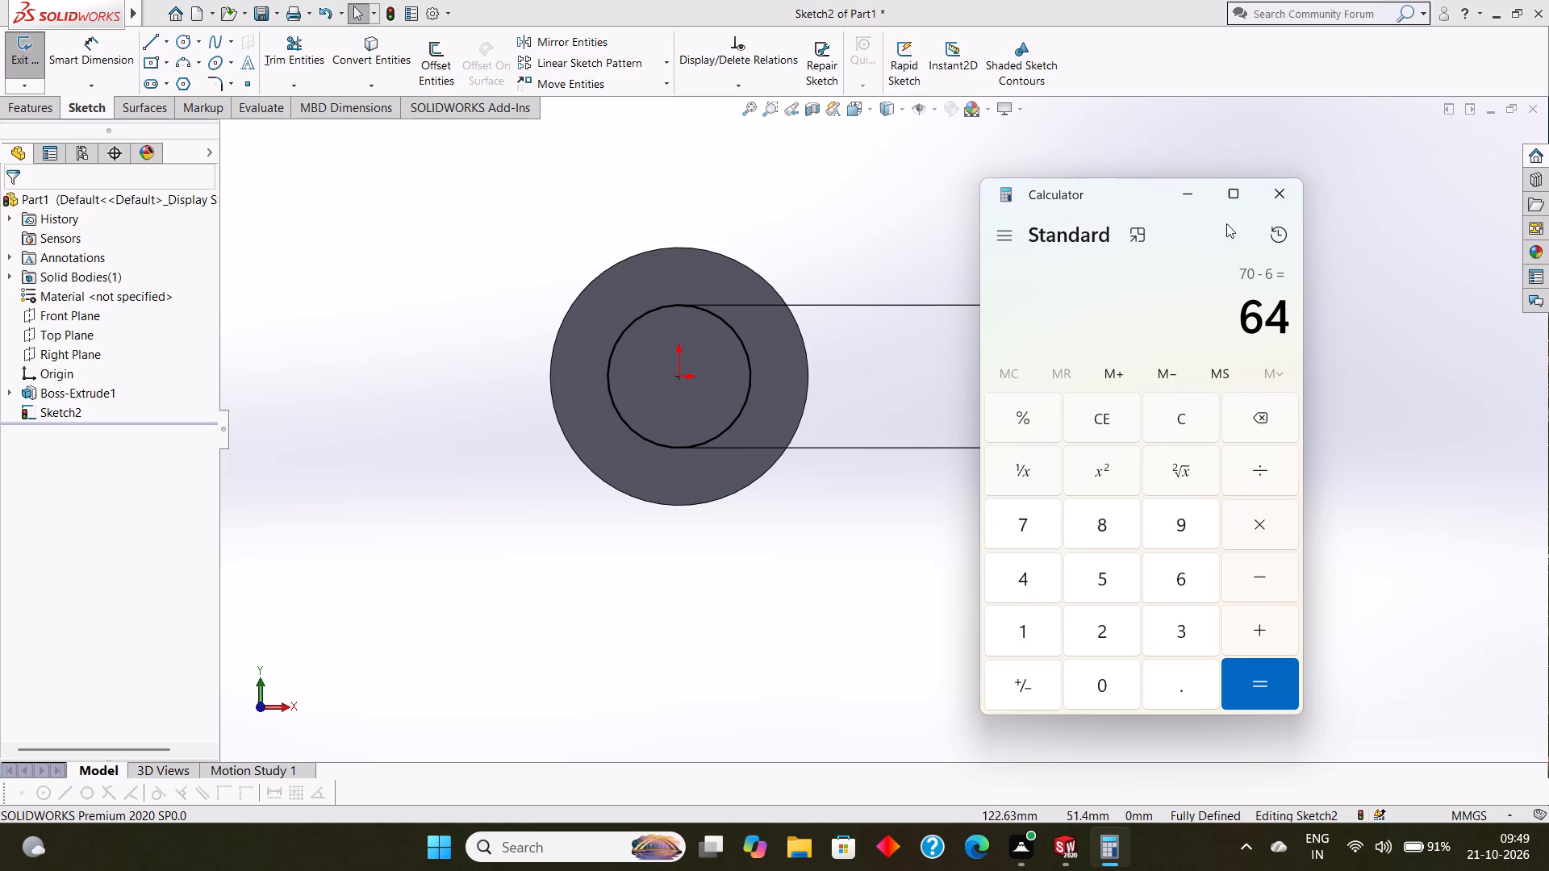
pyautogui.click(1191, 205)
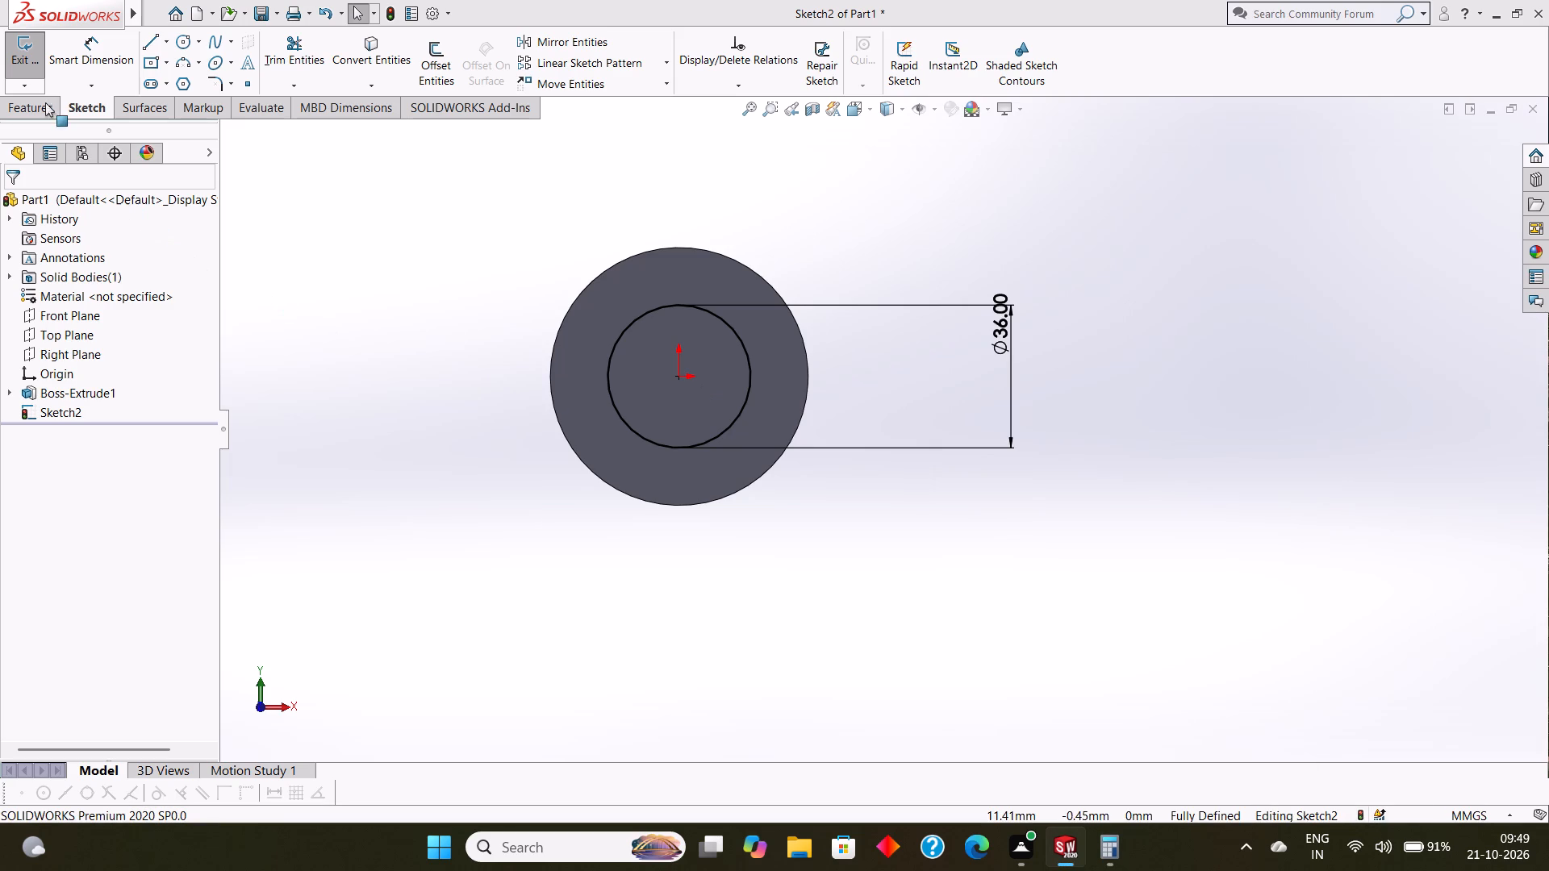
# Extrude the 36 mm circle as a blind boss 64 mm deep, merged with the disc.
pyautogui.click(31, 103)
pyautogui.click(35, 70)
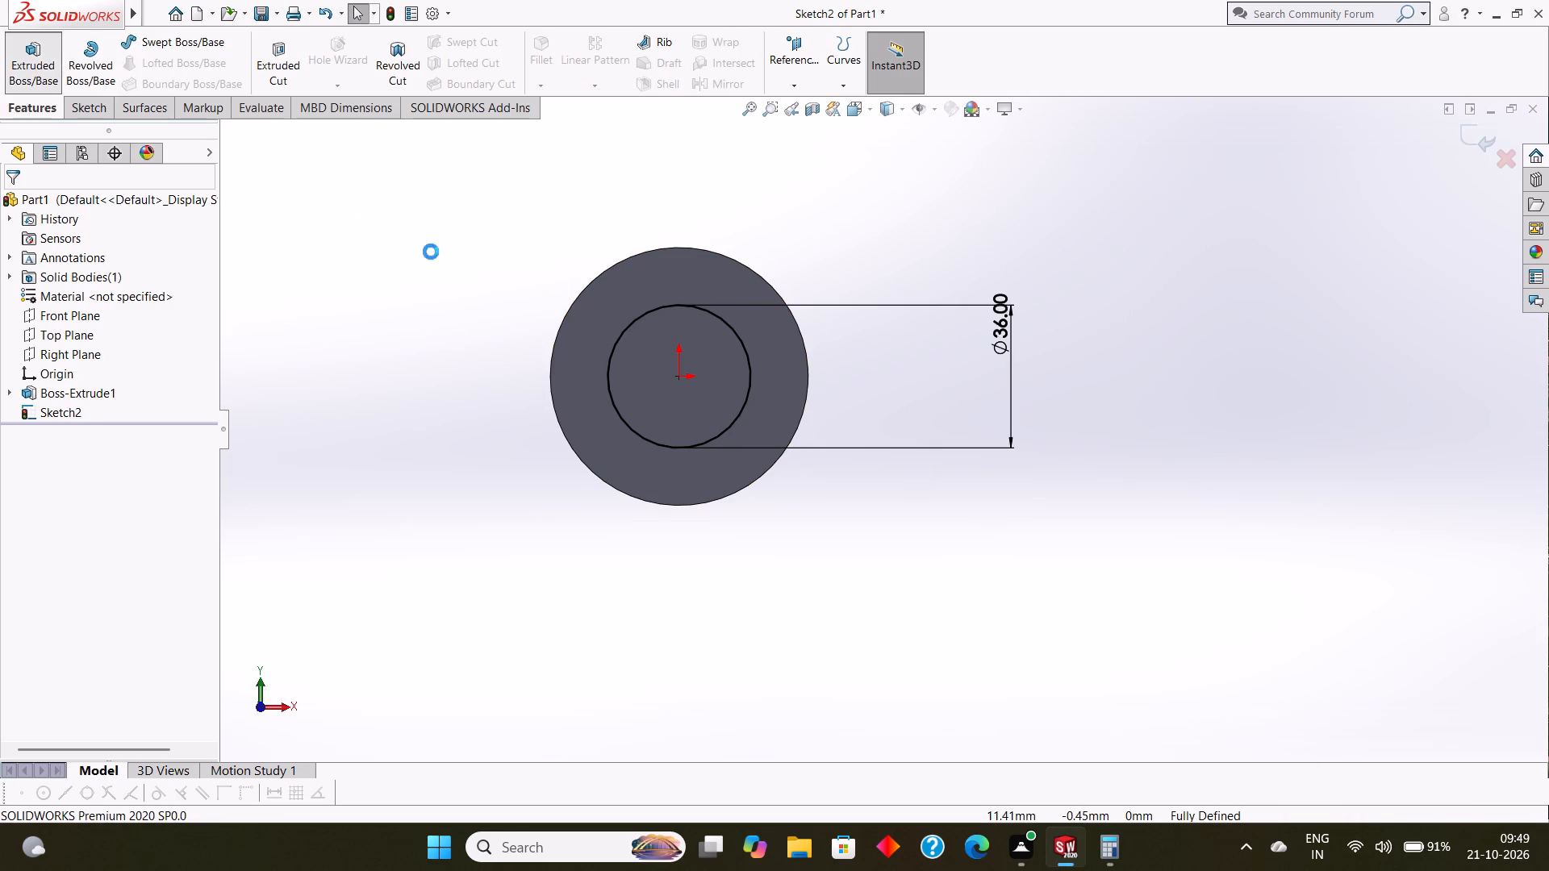
pyautogui.moveTo(815, 556); pyautogui.dragTo(774, 302, button='middle')
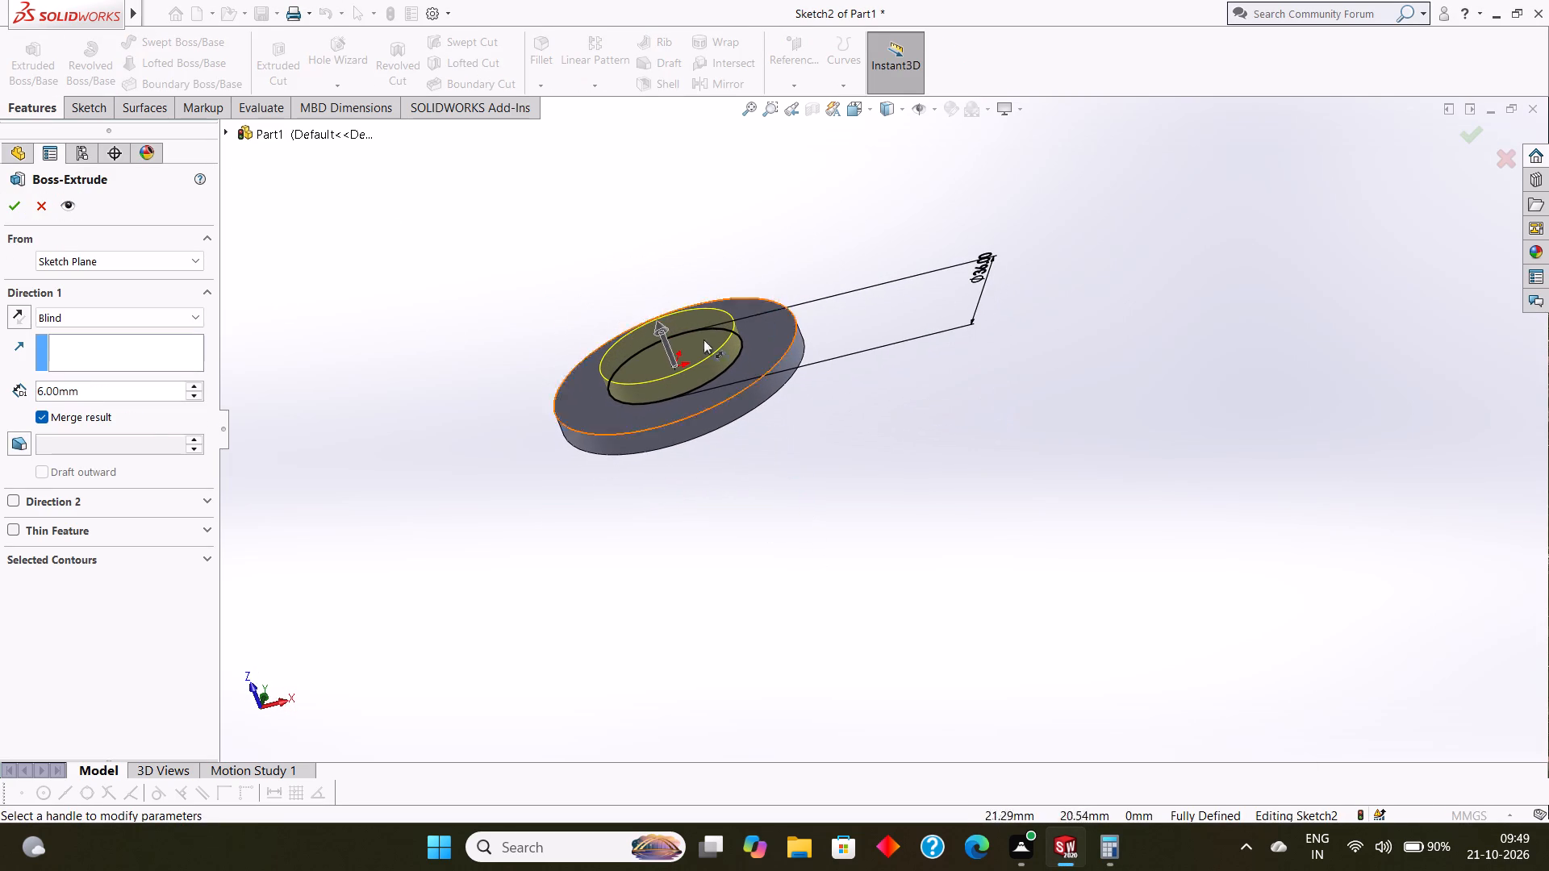
pyautogui.click(76, 384)
pyautogui.moveTo(157, 390); pyautogui.dragTo(0, 380)
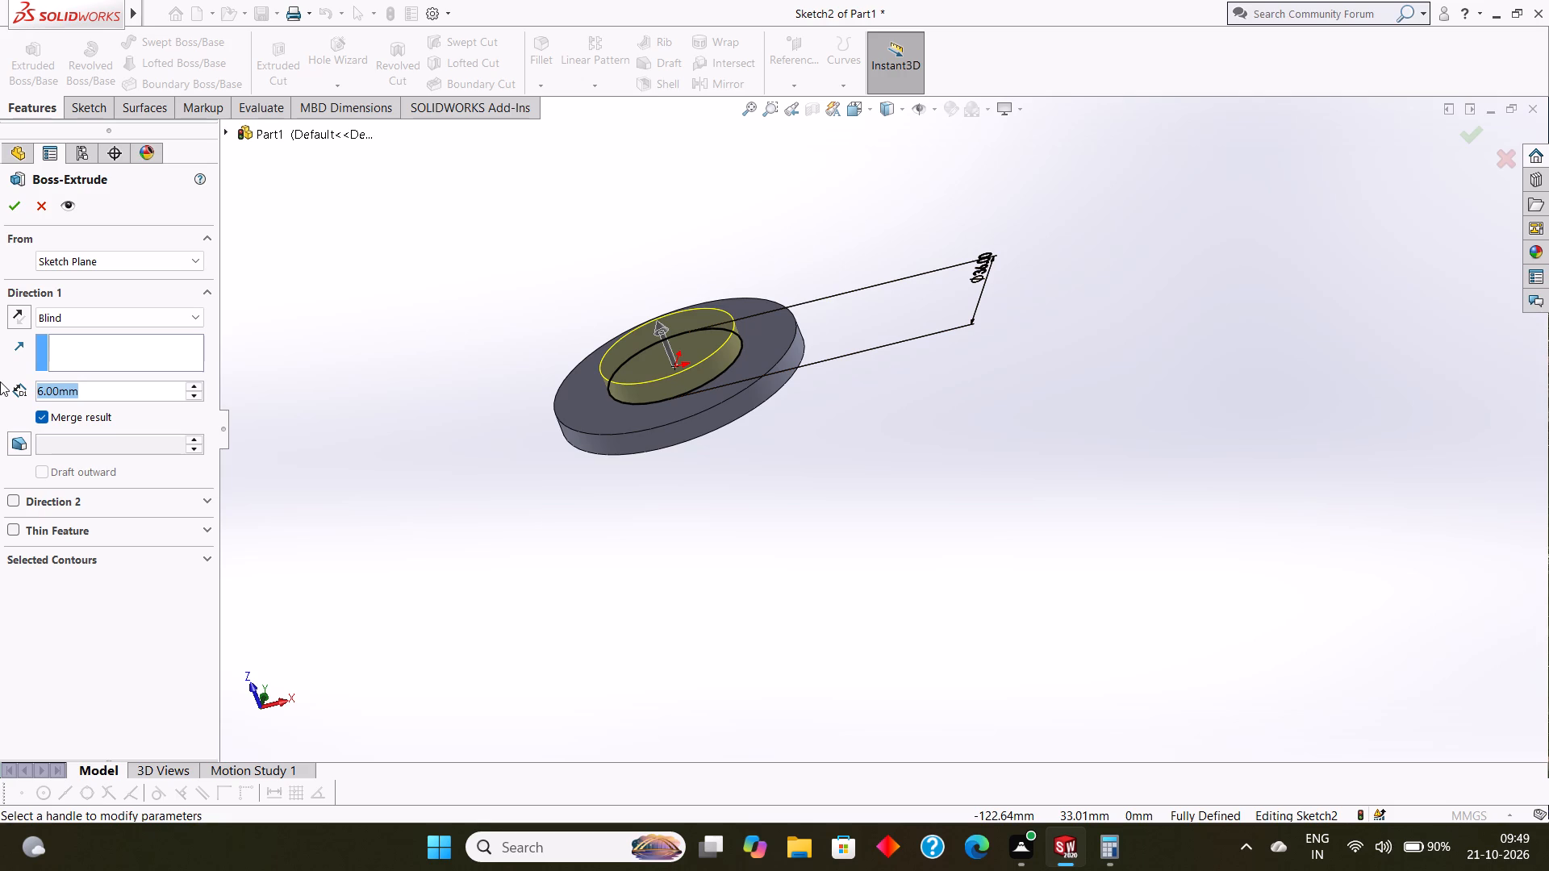
pyautogui.write('64')
pyautogui.press('Return')
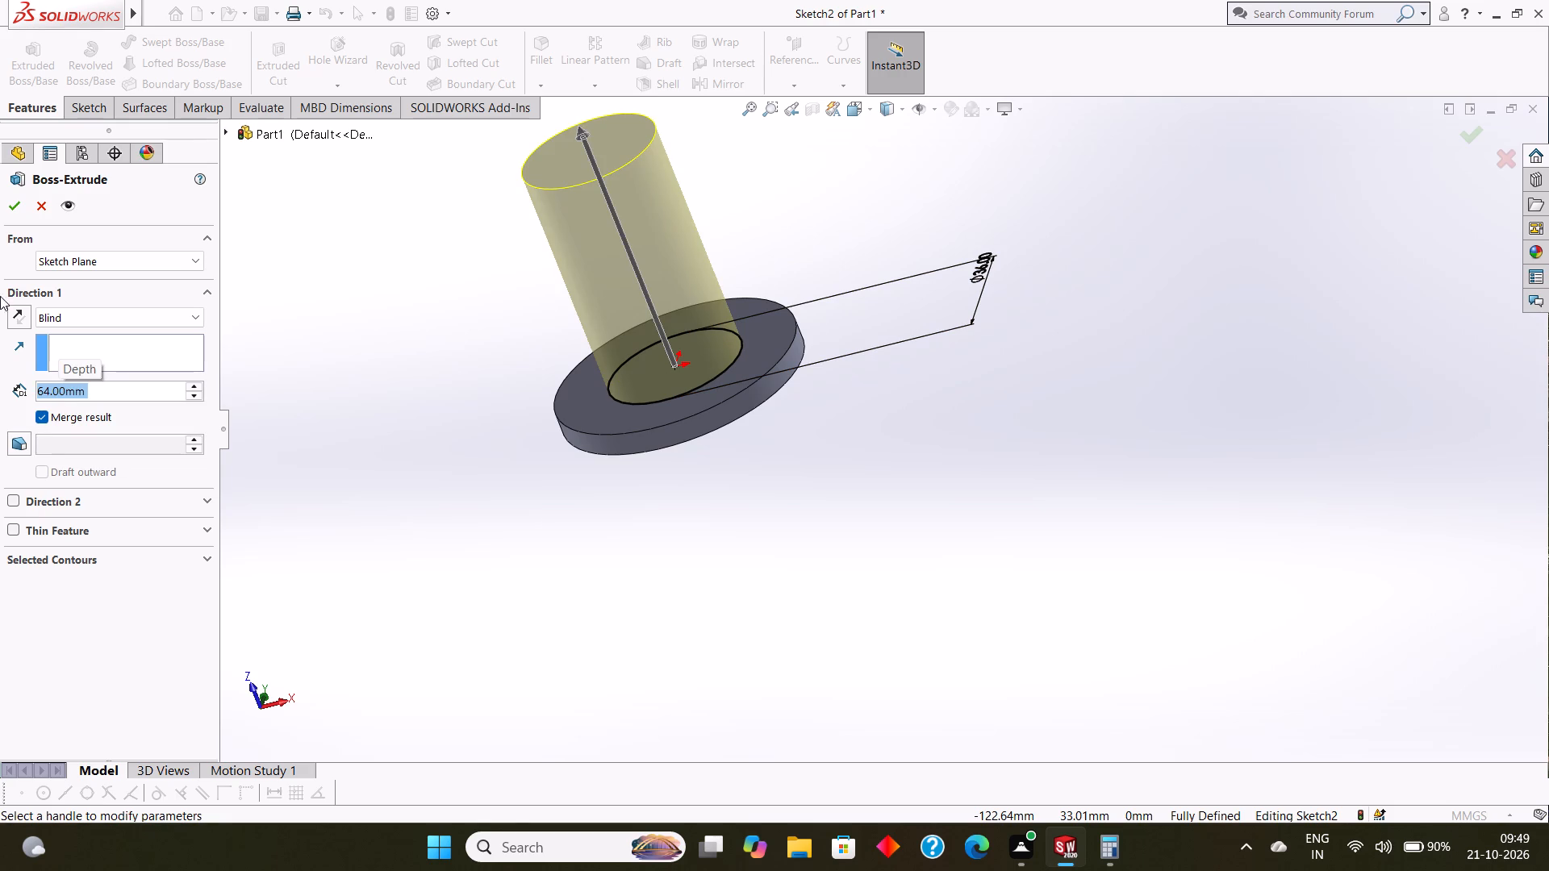
pyautogui.click(12, 191)
pyautogui.click(15, 208)
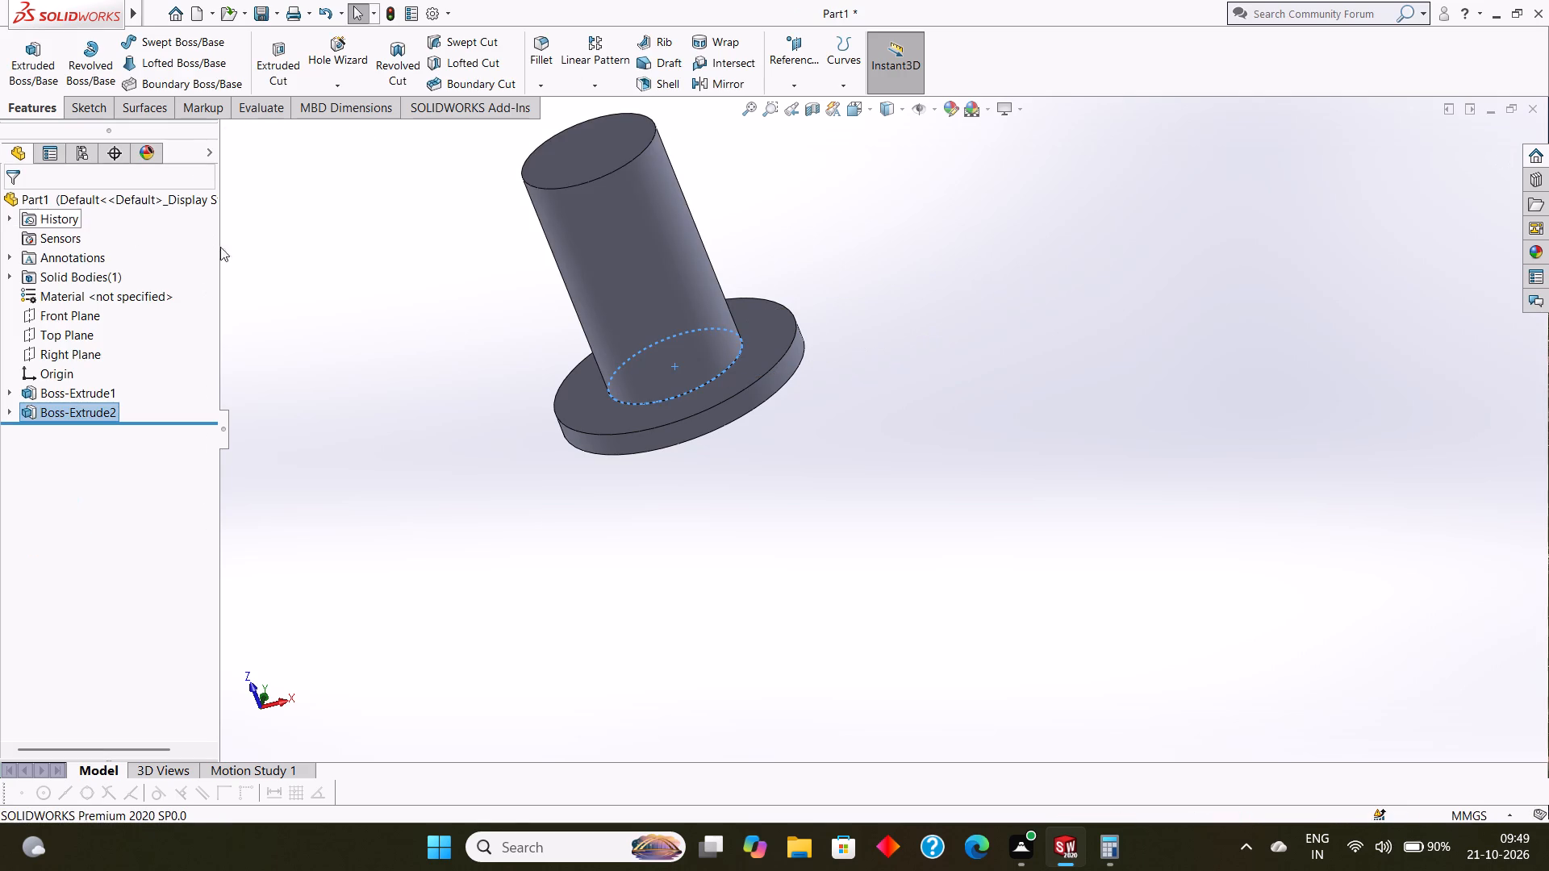
pyautogui.click(969, 408)
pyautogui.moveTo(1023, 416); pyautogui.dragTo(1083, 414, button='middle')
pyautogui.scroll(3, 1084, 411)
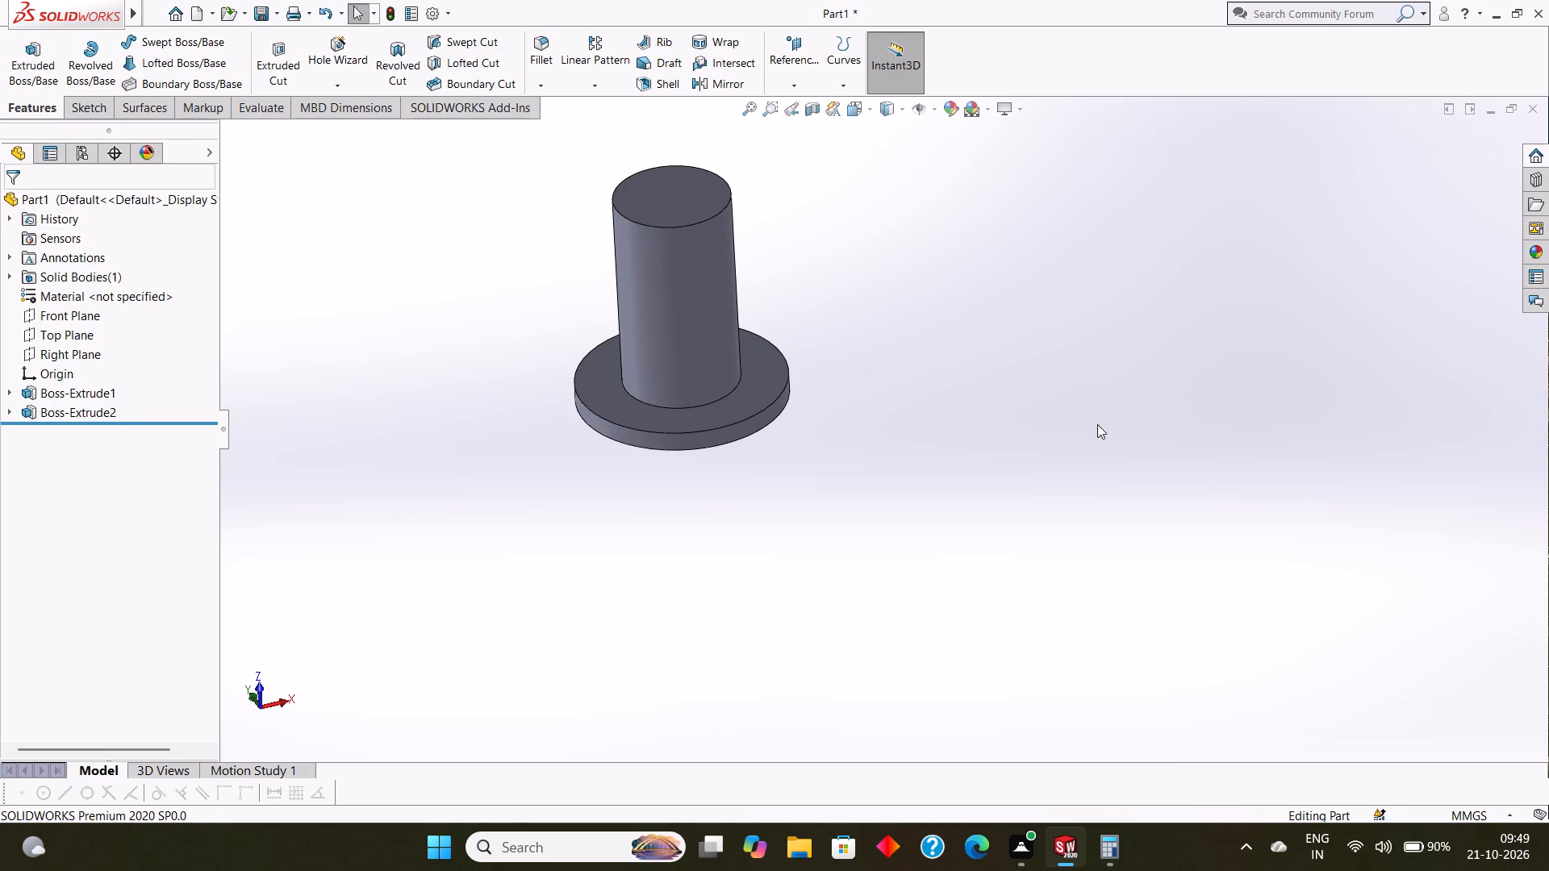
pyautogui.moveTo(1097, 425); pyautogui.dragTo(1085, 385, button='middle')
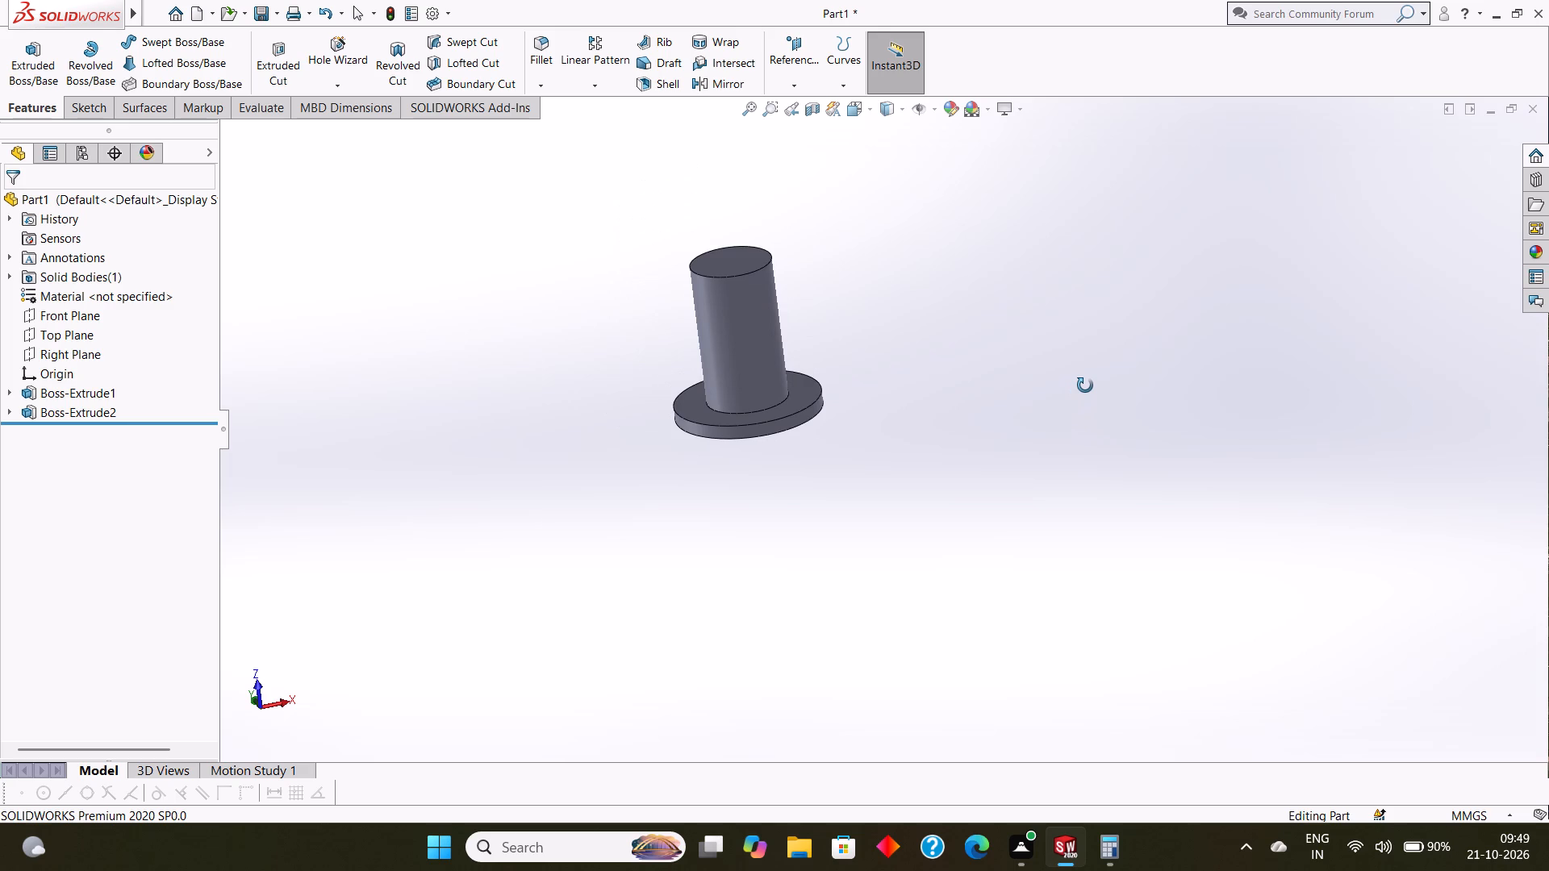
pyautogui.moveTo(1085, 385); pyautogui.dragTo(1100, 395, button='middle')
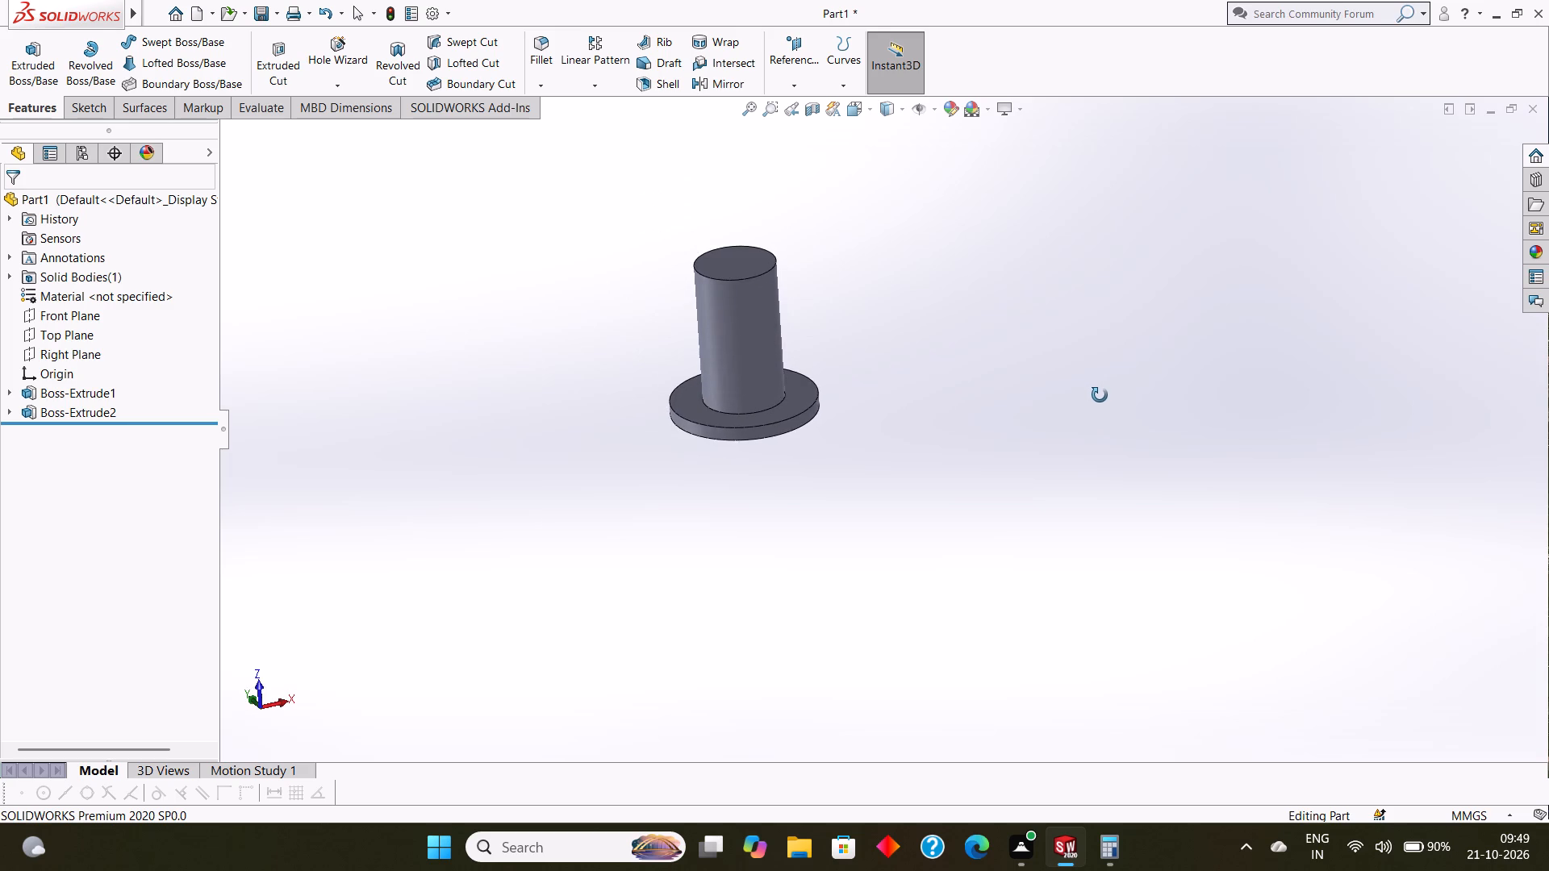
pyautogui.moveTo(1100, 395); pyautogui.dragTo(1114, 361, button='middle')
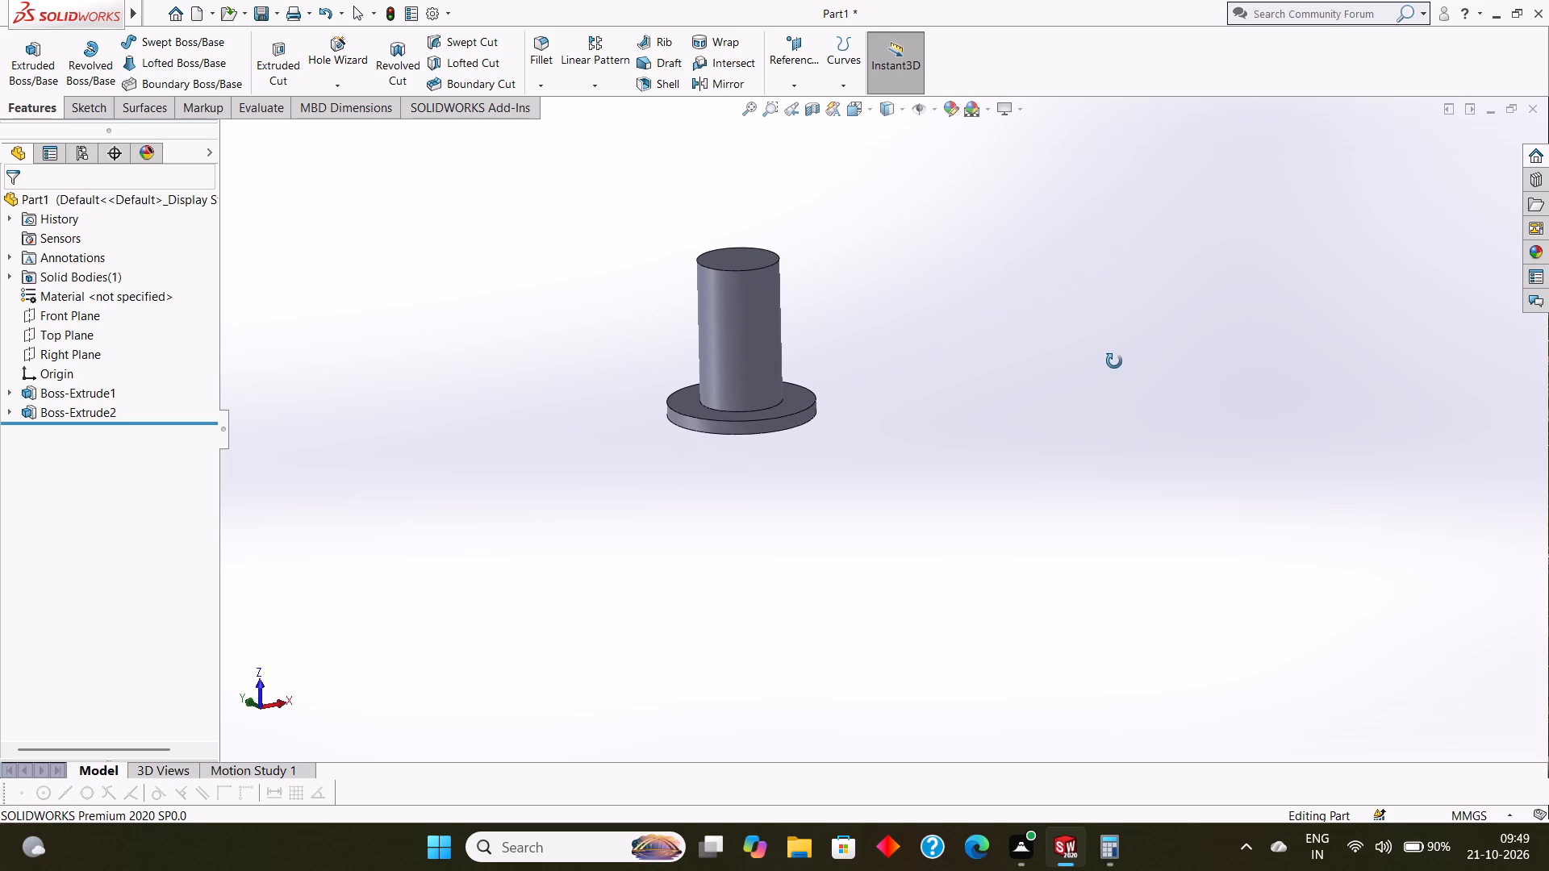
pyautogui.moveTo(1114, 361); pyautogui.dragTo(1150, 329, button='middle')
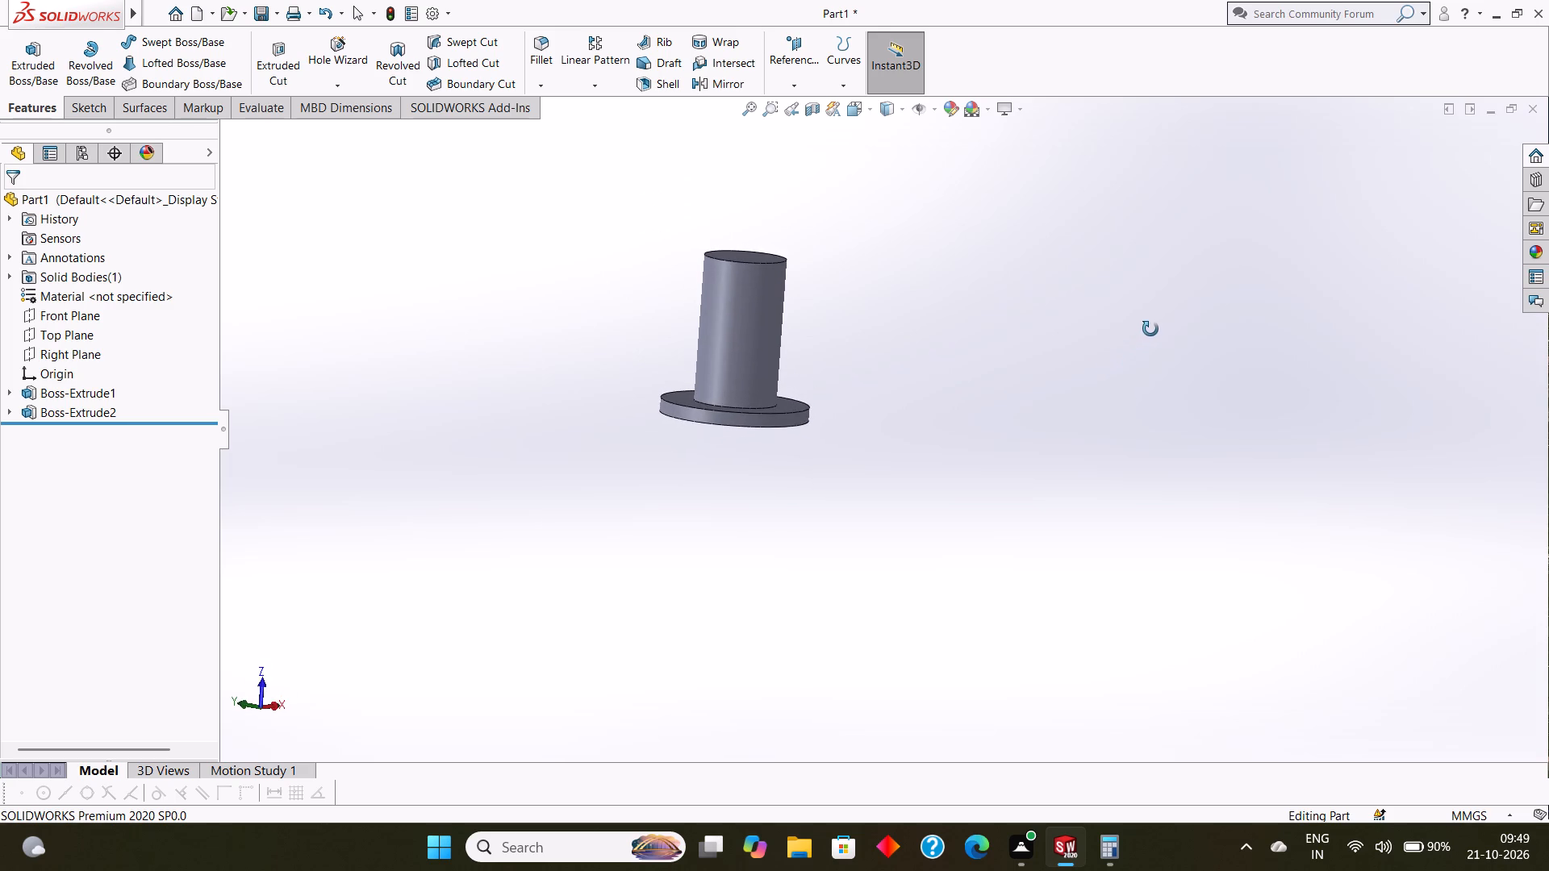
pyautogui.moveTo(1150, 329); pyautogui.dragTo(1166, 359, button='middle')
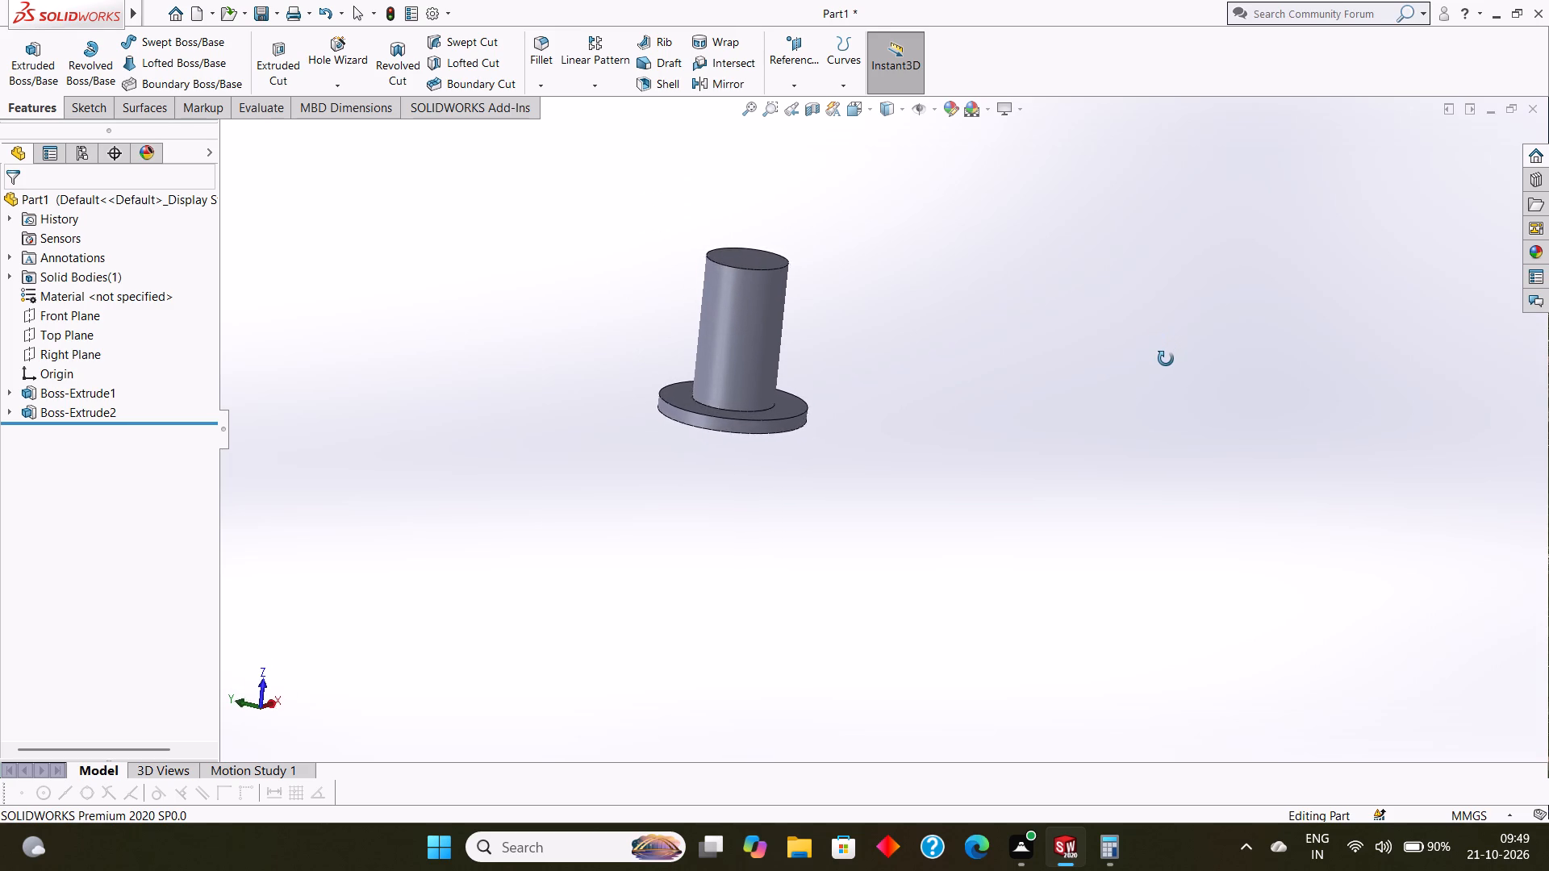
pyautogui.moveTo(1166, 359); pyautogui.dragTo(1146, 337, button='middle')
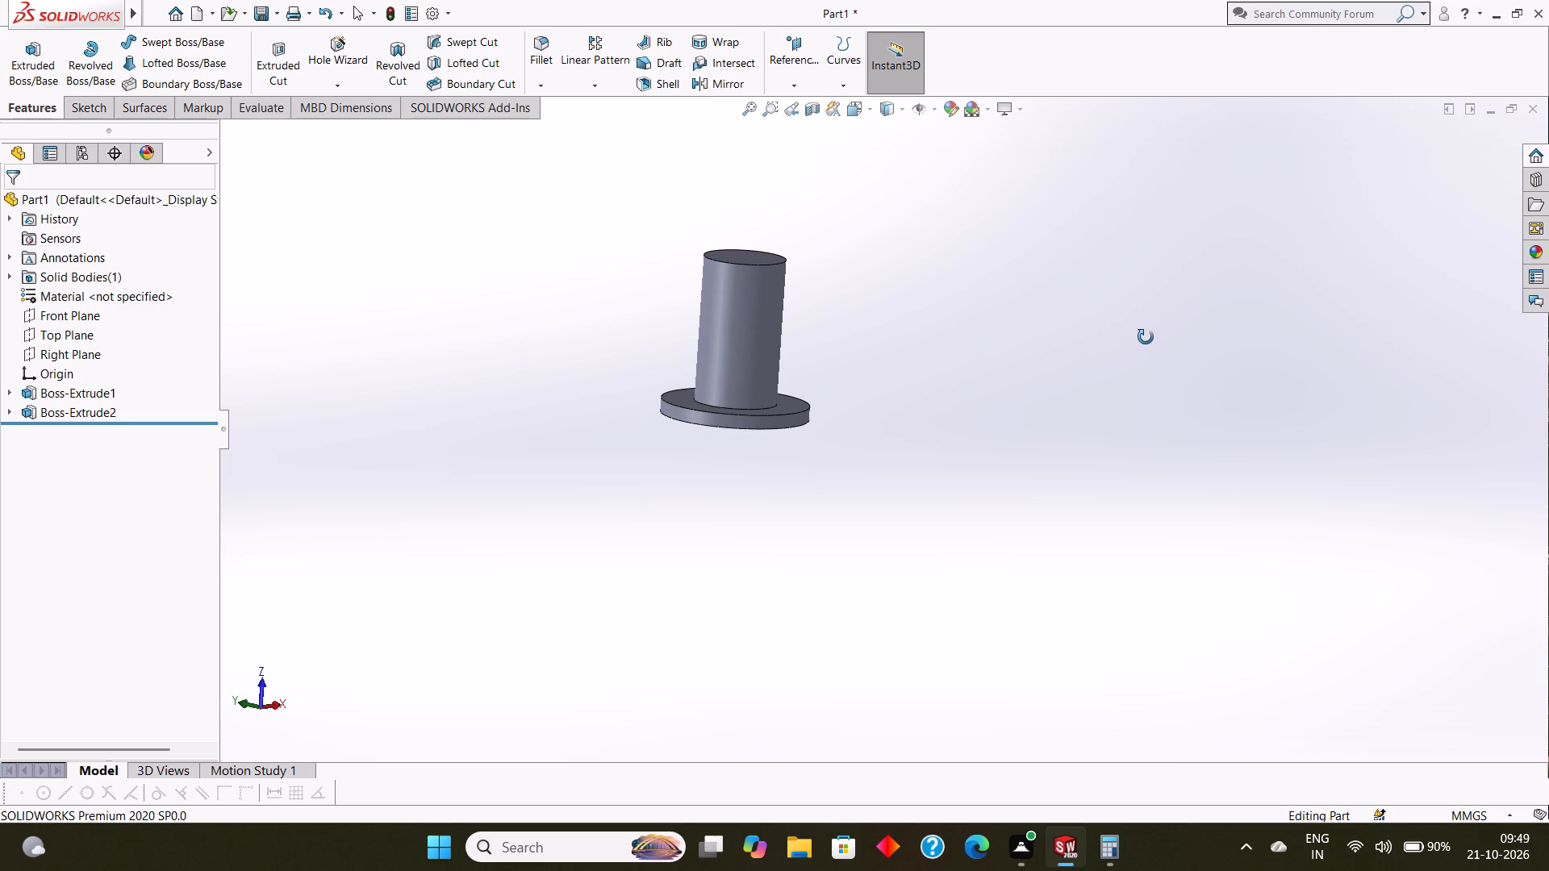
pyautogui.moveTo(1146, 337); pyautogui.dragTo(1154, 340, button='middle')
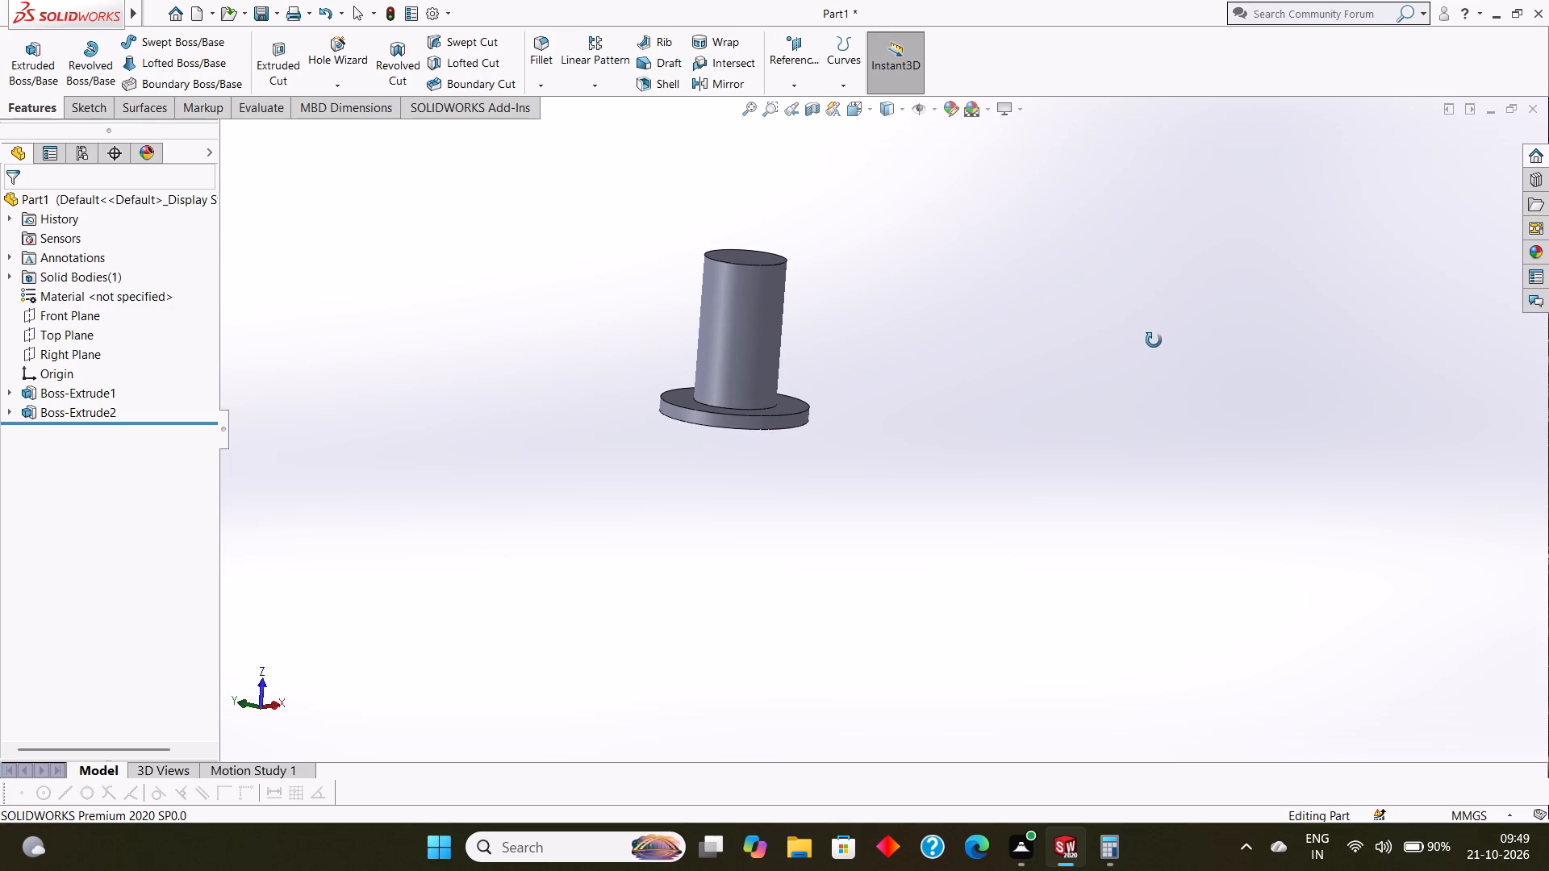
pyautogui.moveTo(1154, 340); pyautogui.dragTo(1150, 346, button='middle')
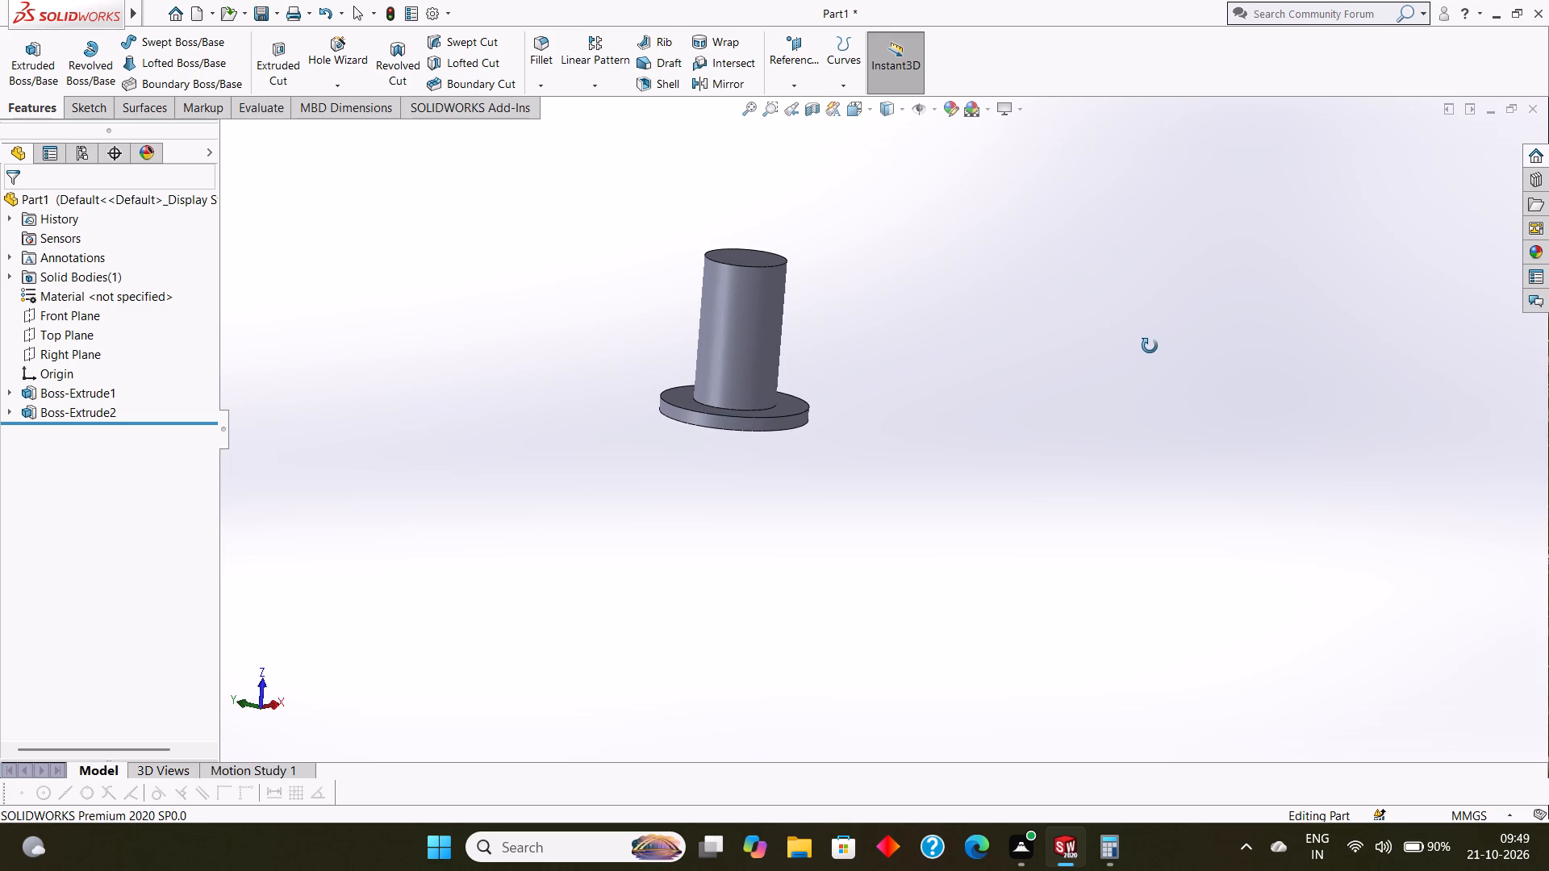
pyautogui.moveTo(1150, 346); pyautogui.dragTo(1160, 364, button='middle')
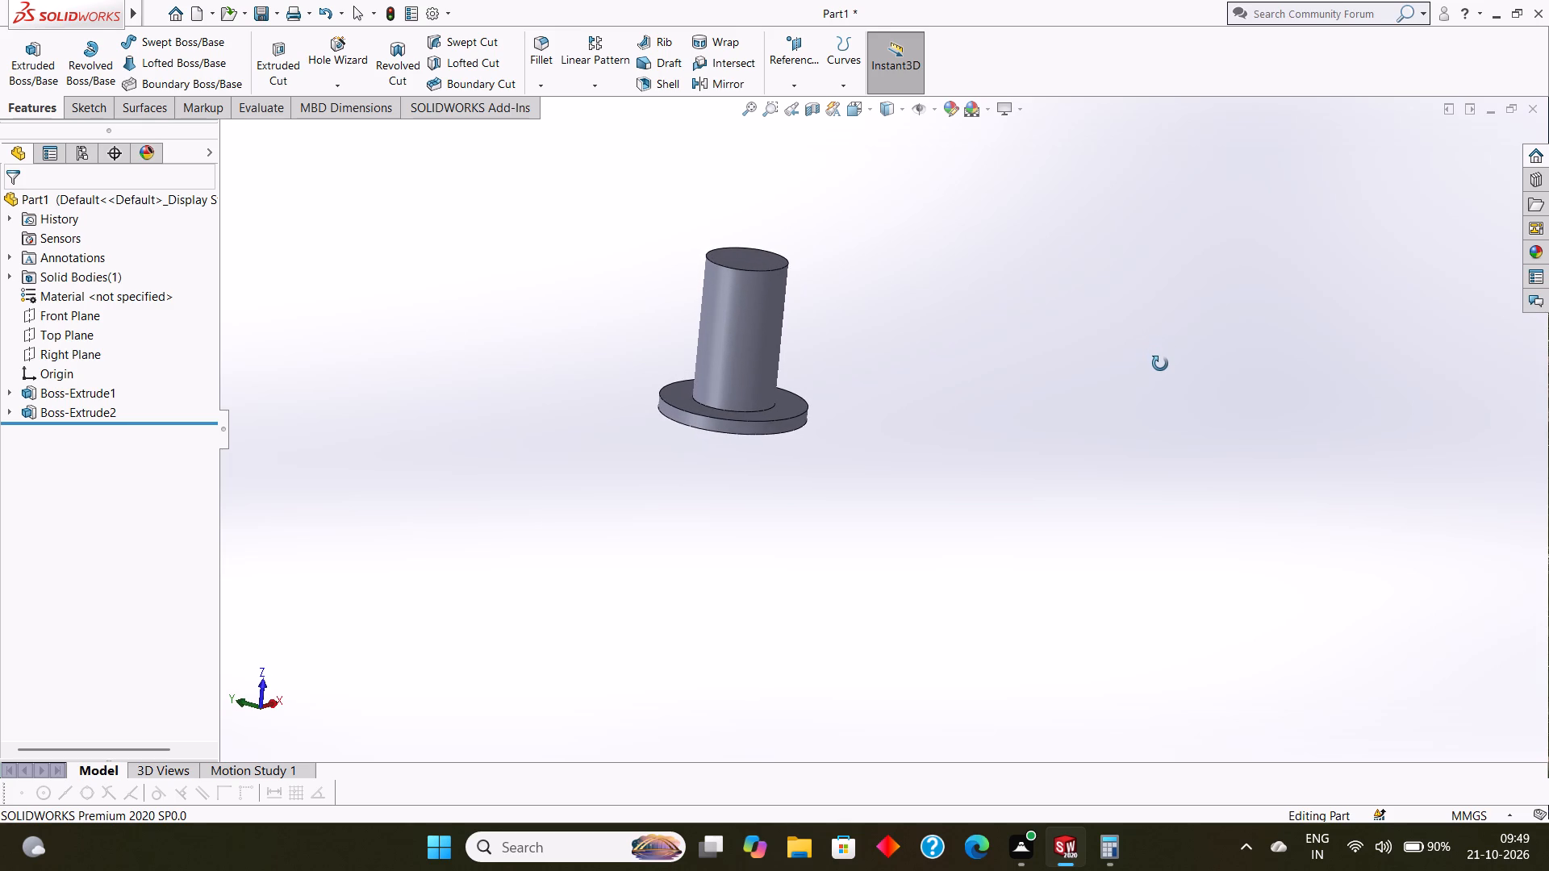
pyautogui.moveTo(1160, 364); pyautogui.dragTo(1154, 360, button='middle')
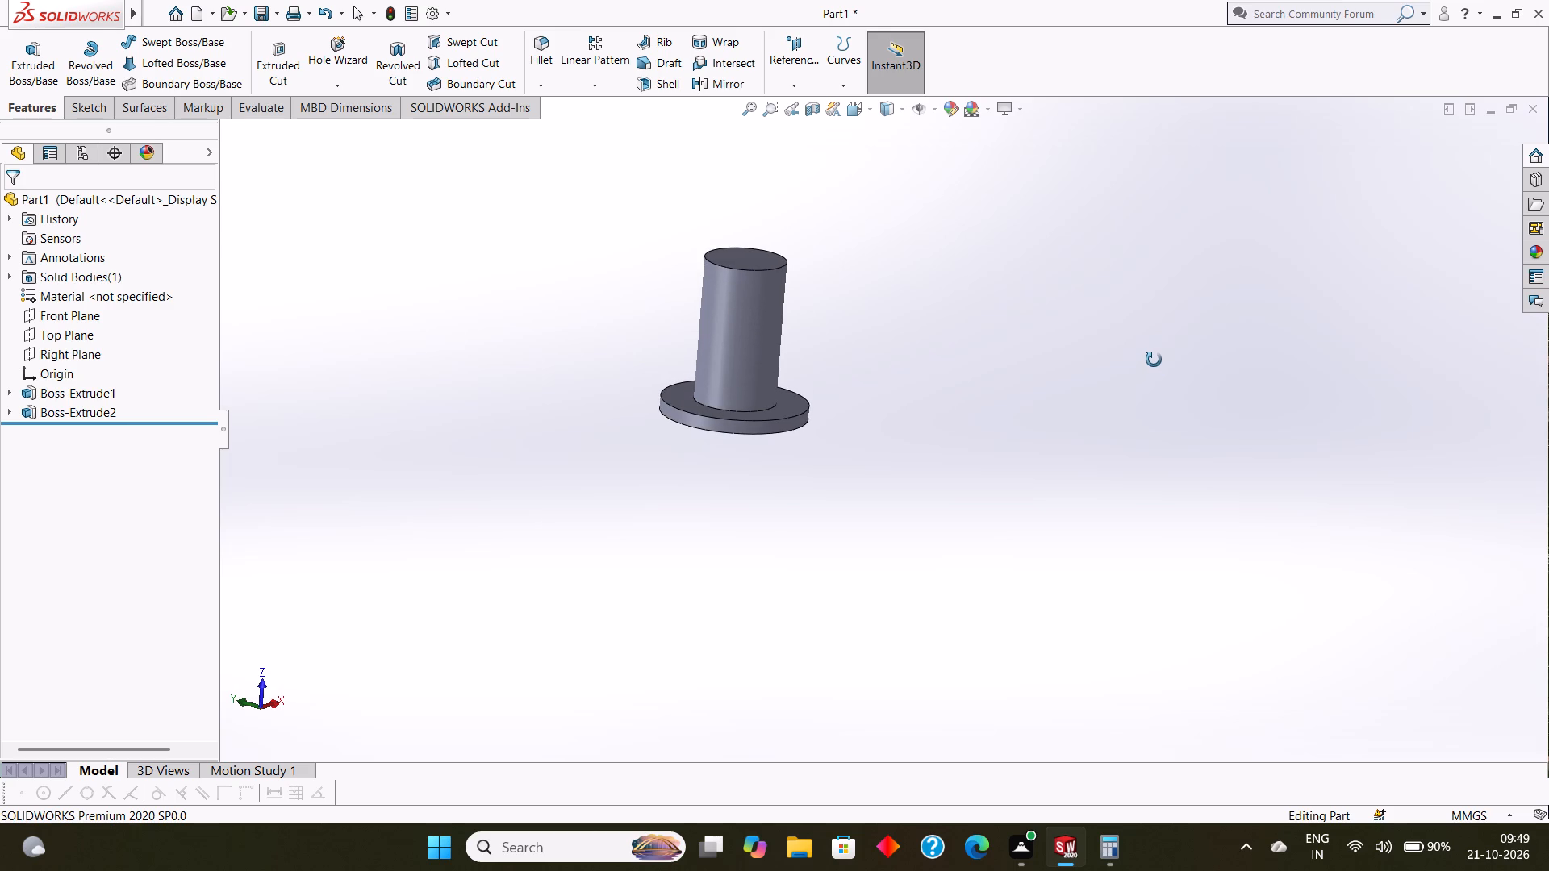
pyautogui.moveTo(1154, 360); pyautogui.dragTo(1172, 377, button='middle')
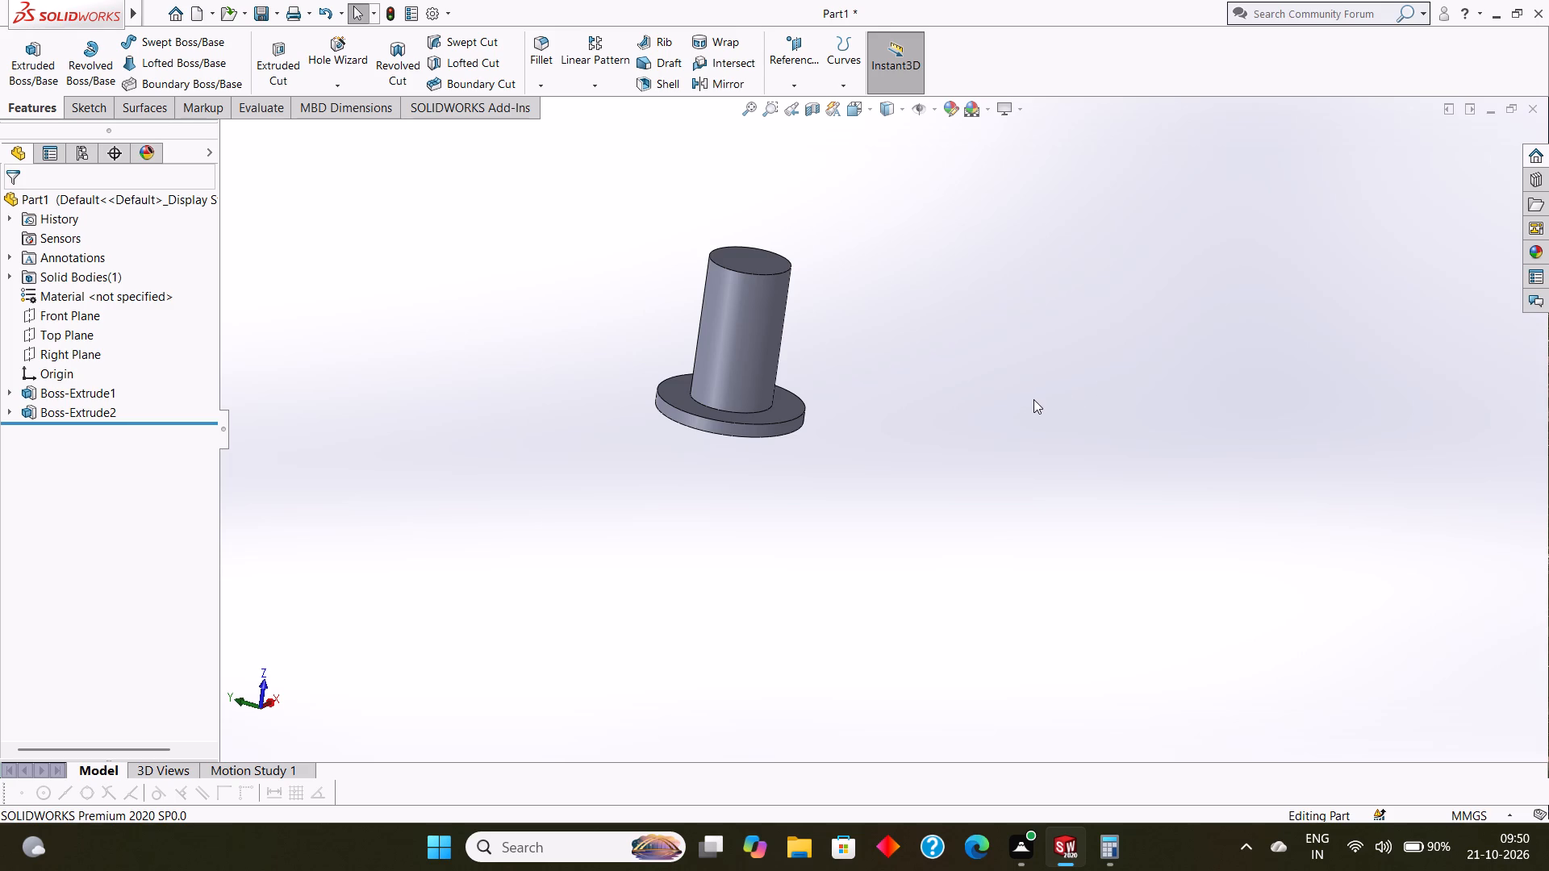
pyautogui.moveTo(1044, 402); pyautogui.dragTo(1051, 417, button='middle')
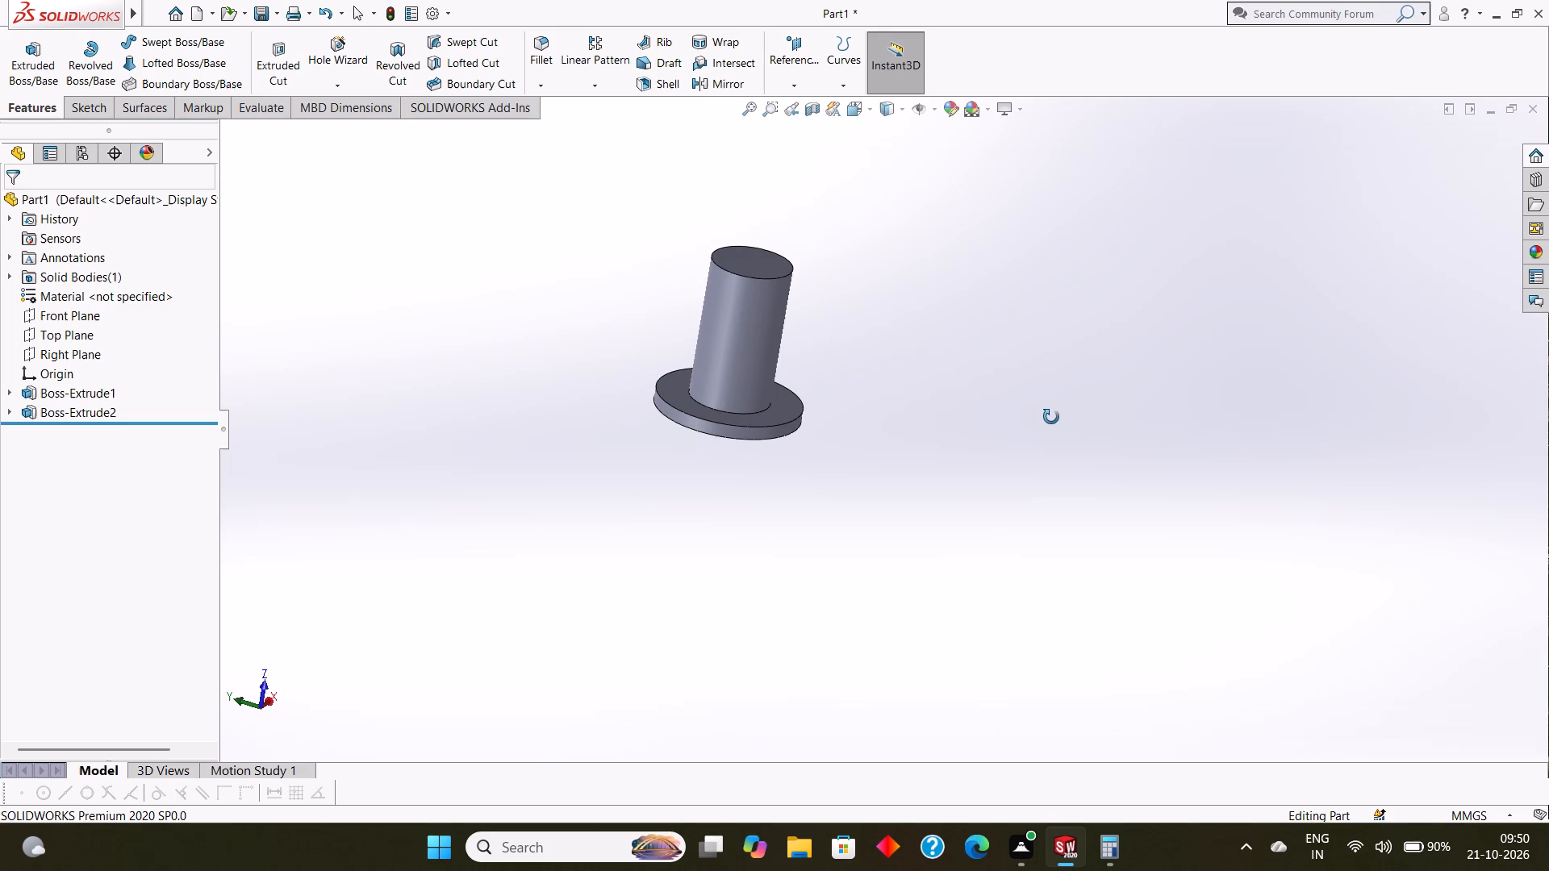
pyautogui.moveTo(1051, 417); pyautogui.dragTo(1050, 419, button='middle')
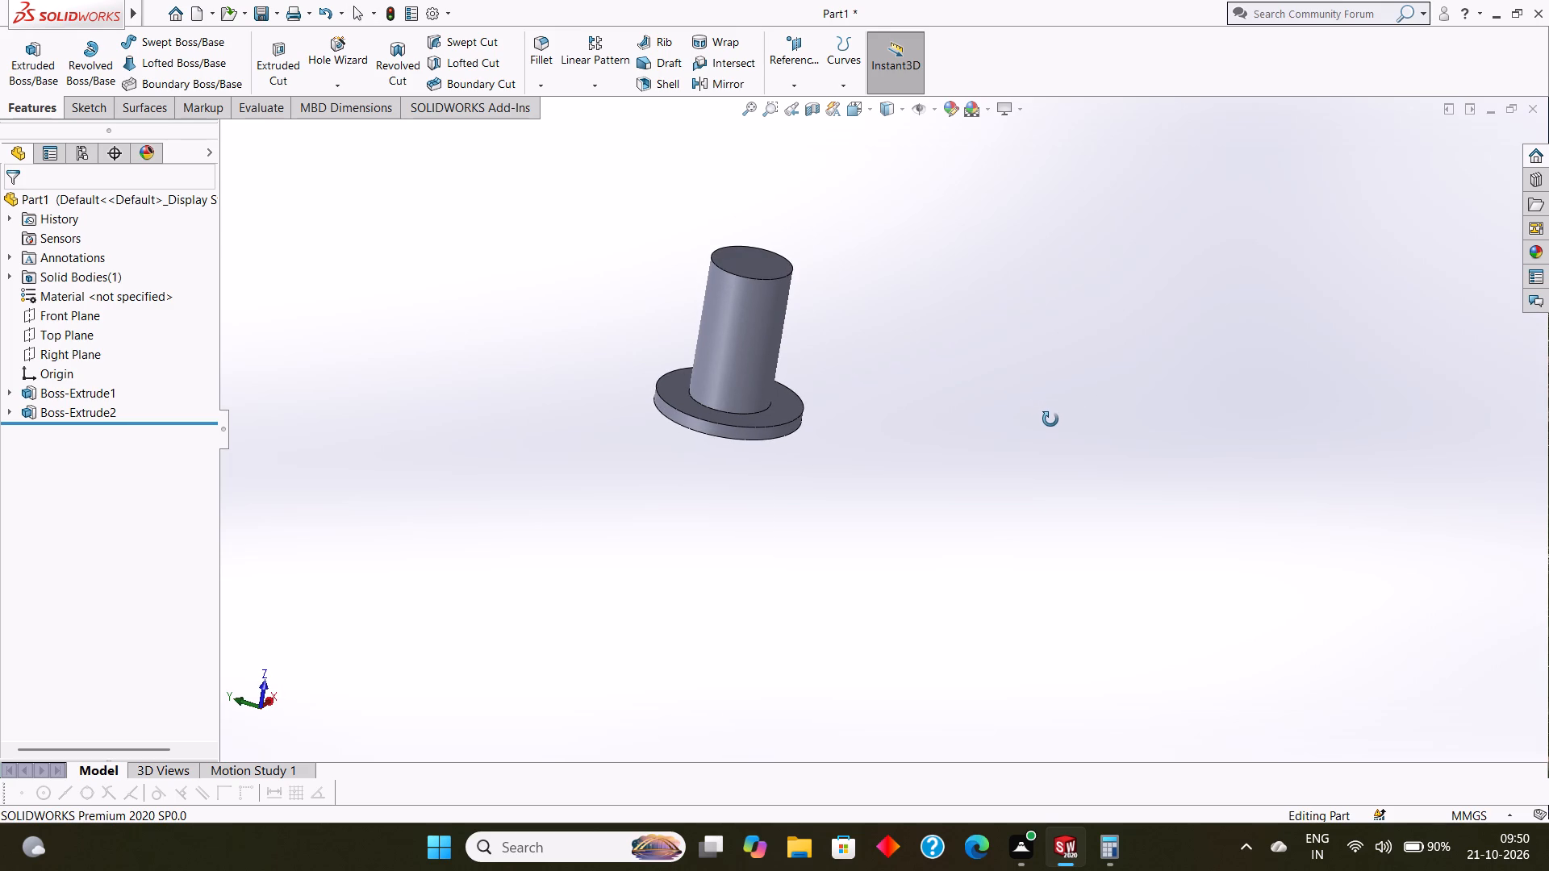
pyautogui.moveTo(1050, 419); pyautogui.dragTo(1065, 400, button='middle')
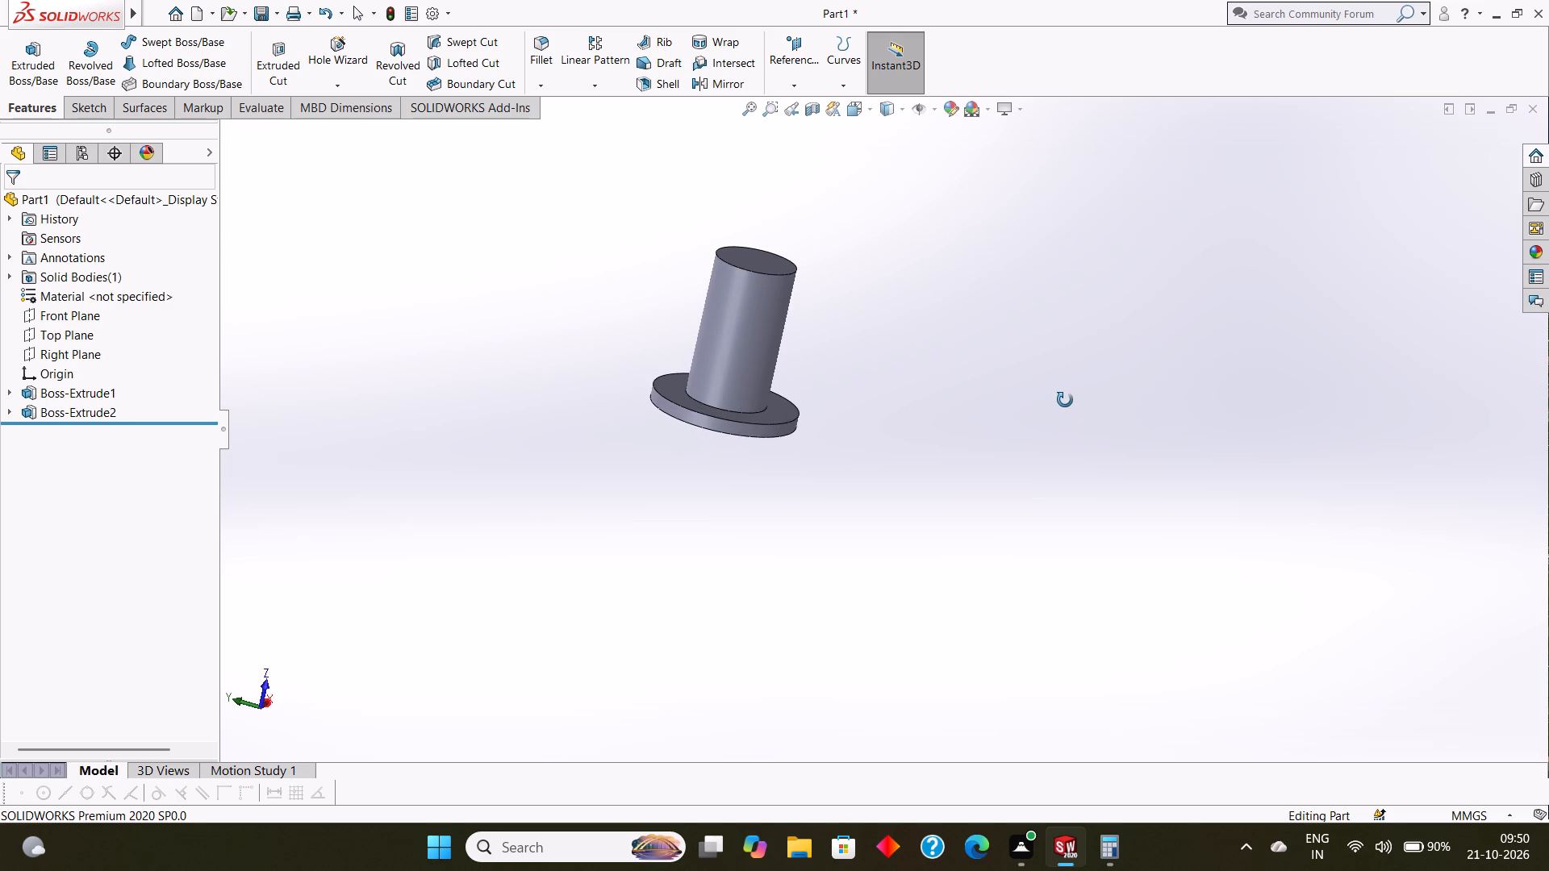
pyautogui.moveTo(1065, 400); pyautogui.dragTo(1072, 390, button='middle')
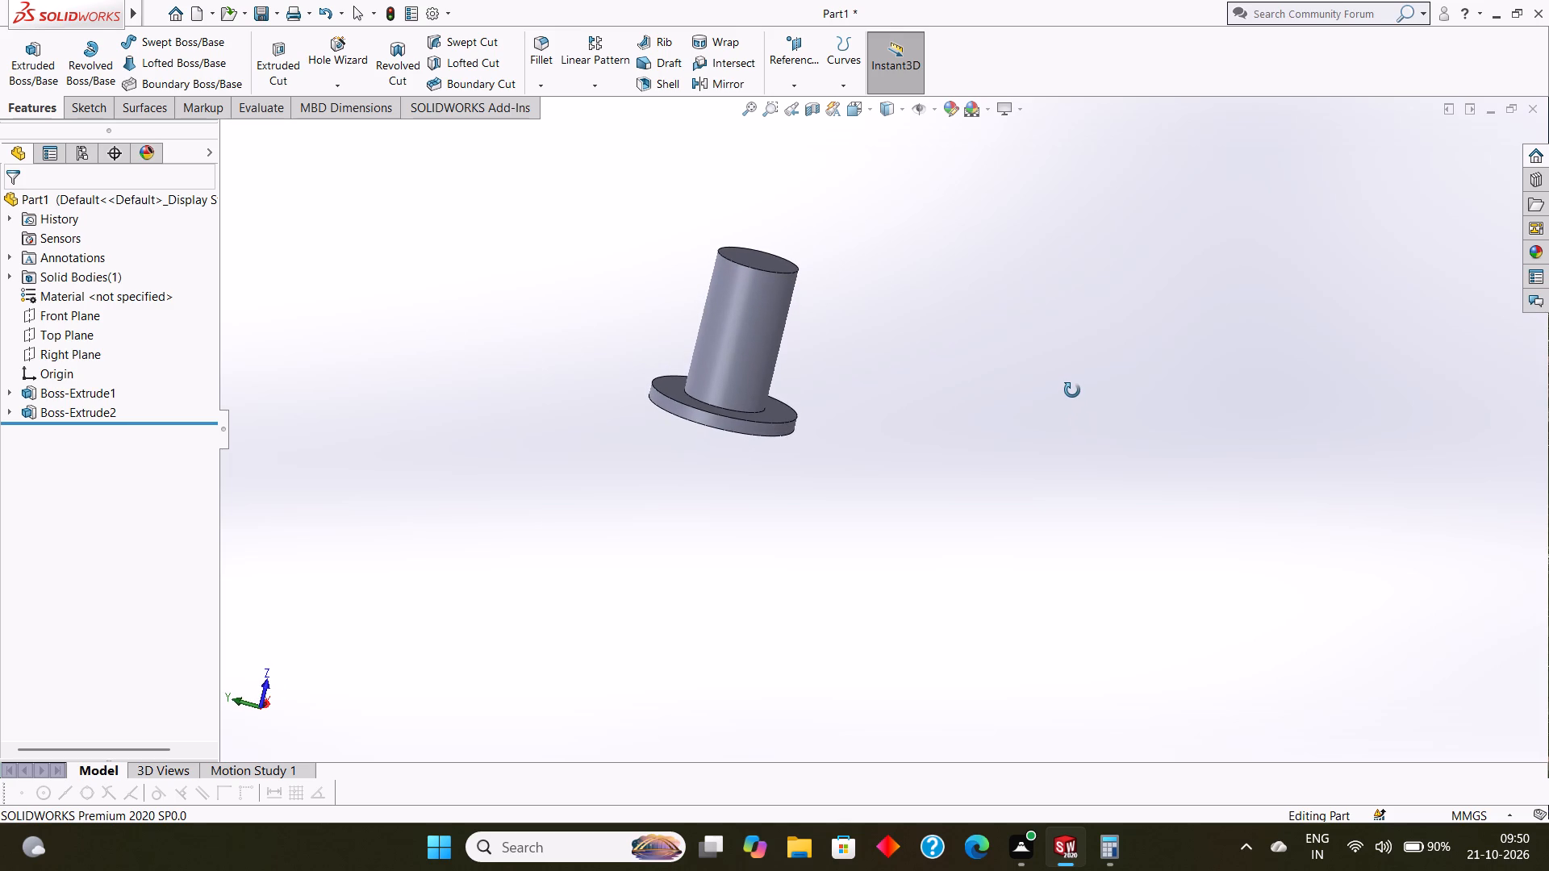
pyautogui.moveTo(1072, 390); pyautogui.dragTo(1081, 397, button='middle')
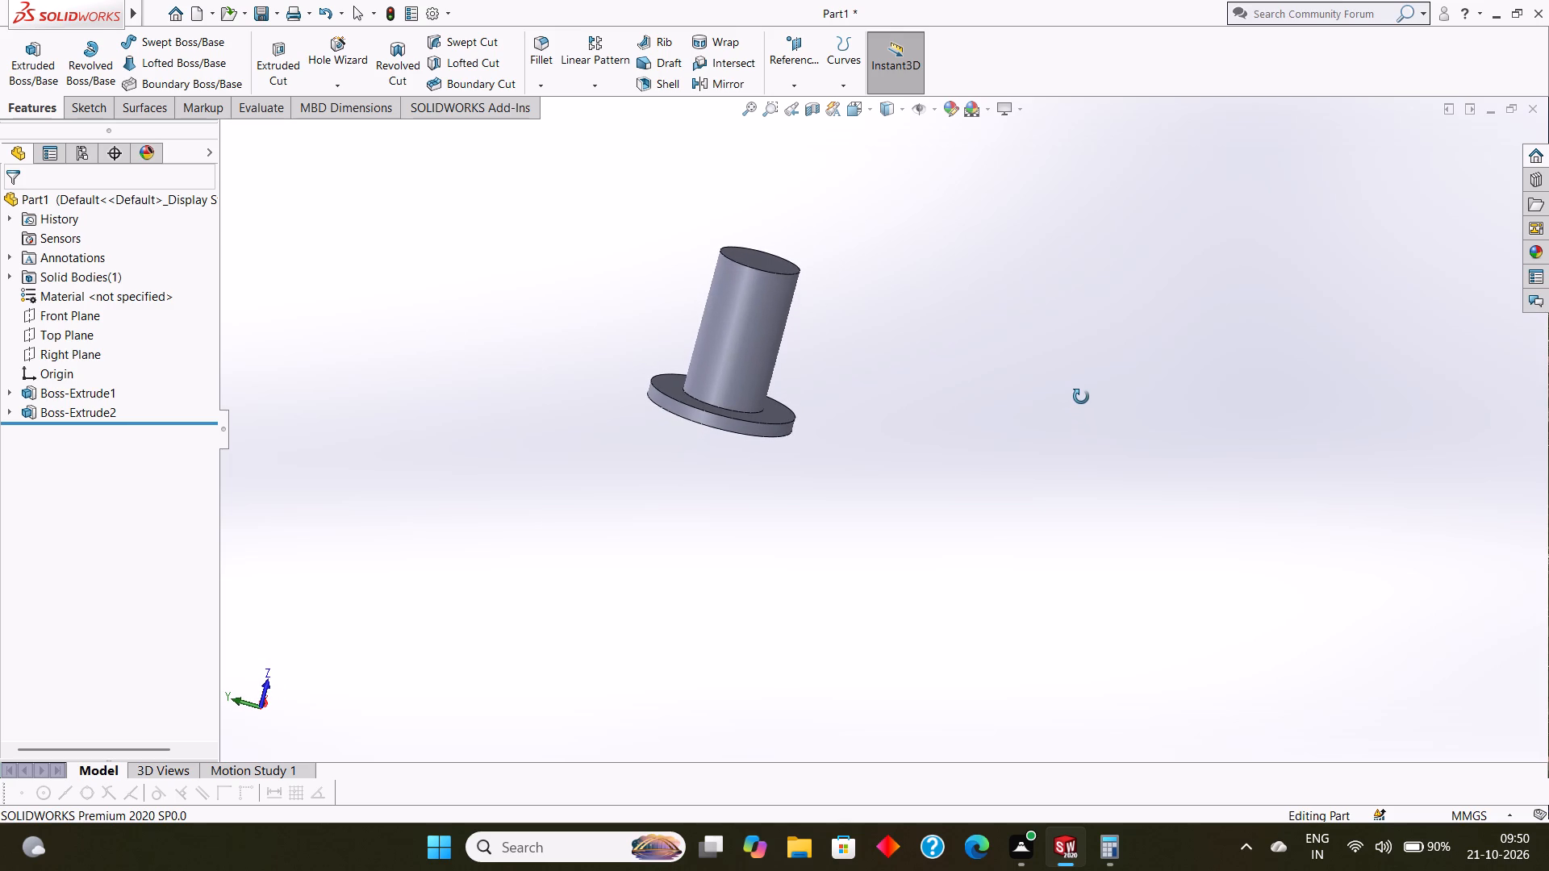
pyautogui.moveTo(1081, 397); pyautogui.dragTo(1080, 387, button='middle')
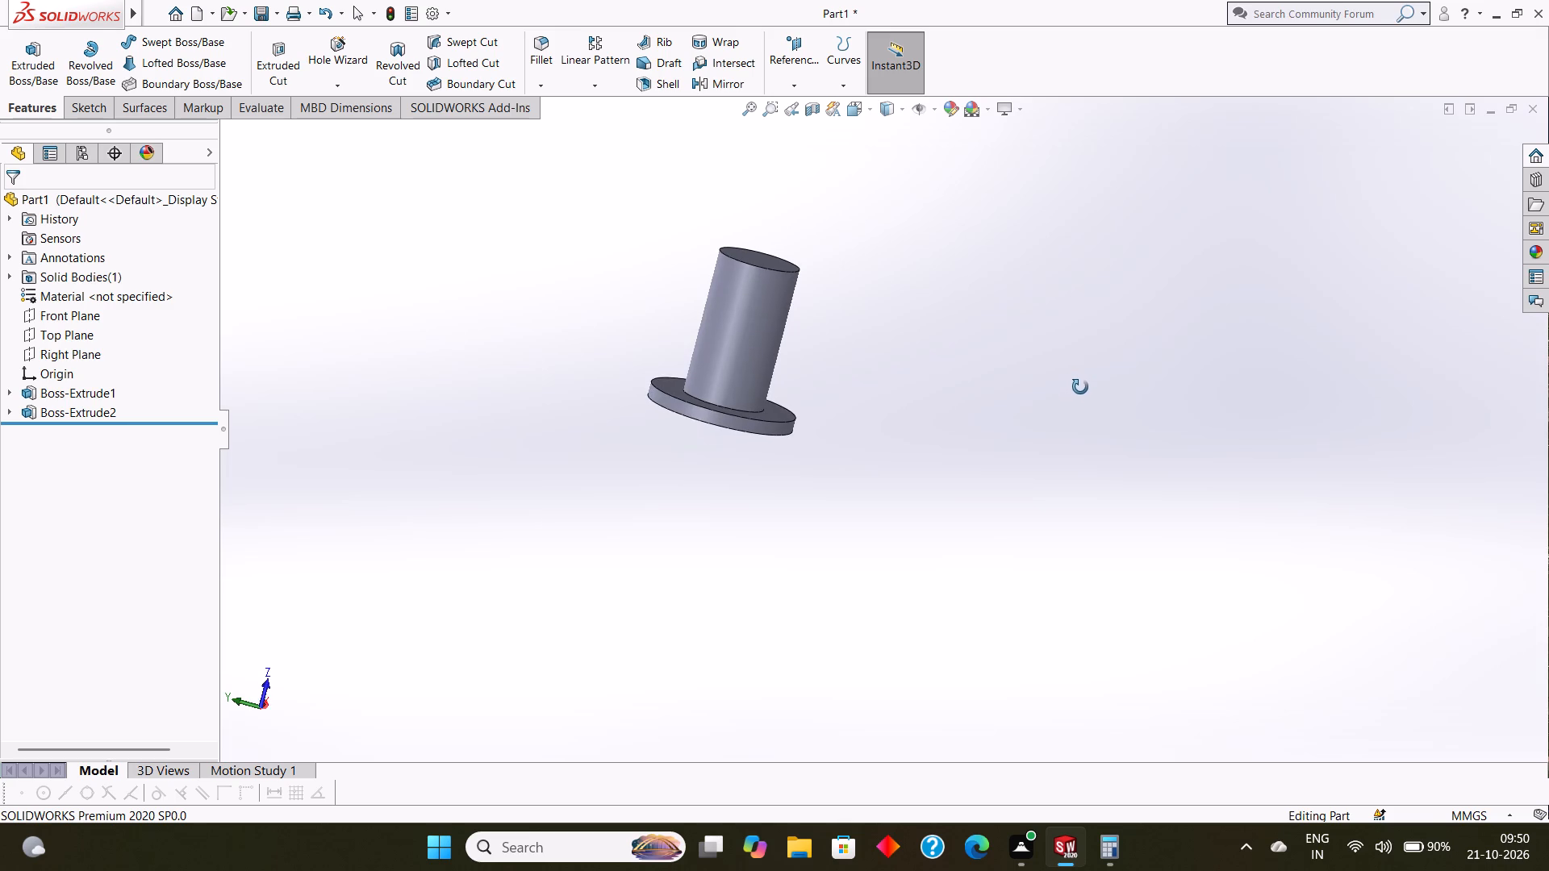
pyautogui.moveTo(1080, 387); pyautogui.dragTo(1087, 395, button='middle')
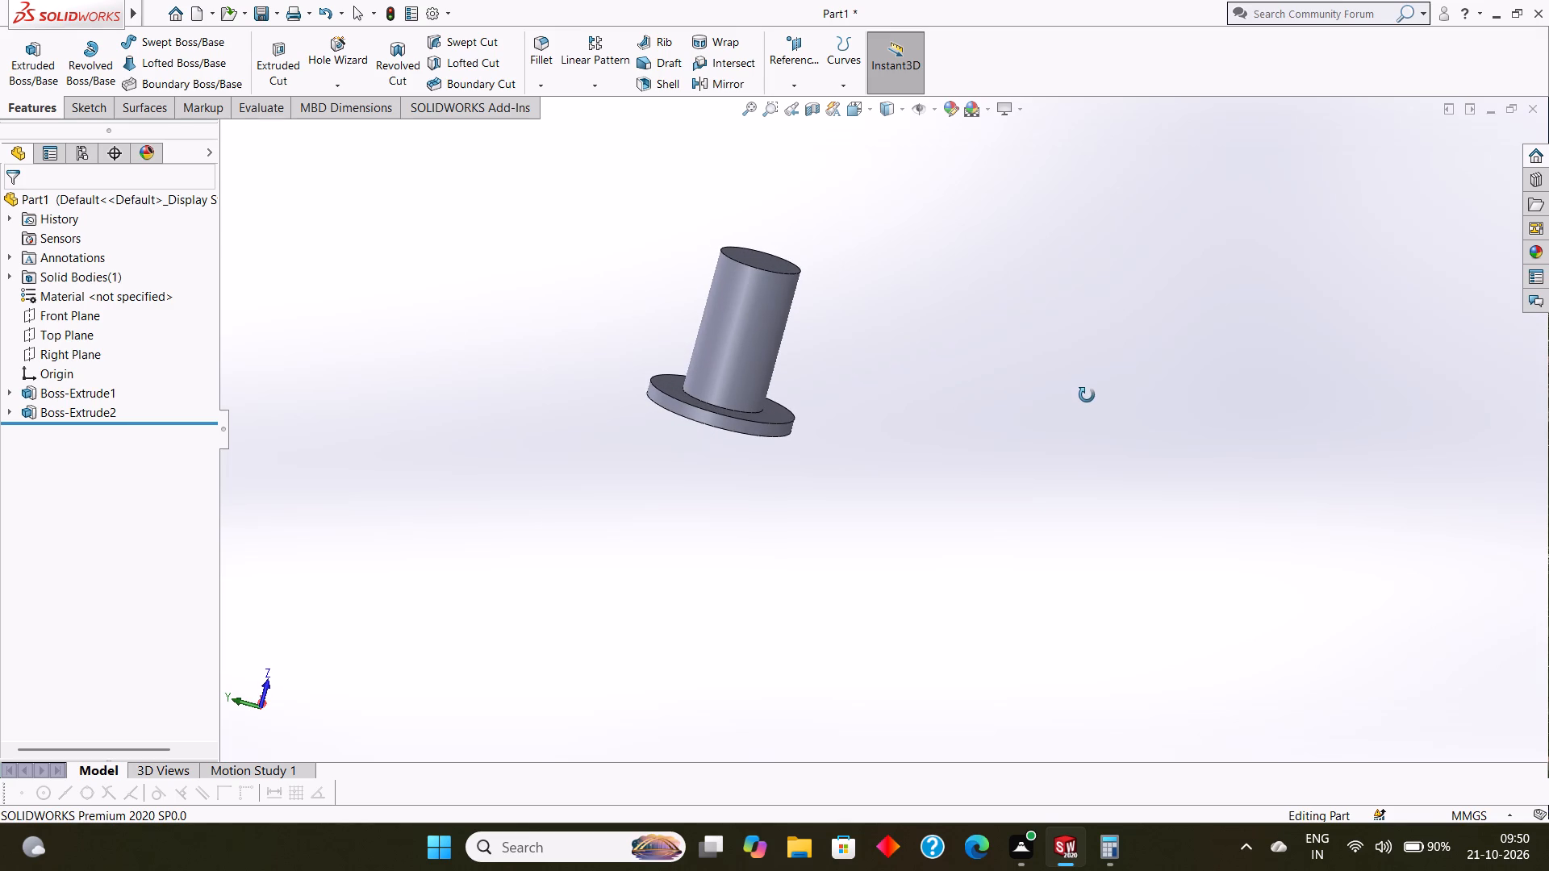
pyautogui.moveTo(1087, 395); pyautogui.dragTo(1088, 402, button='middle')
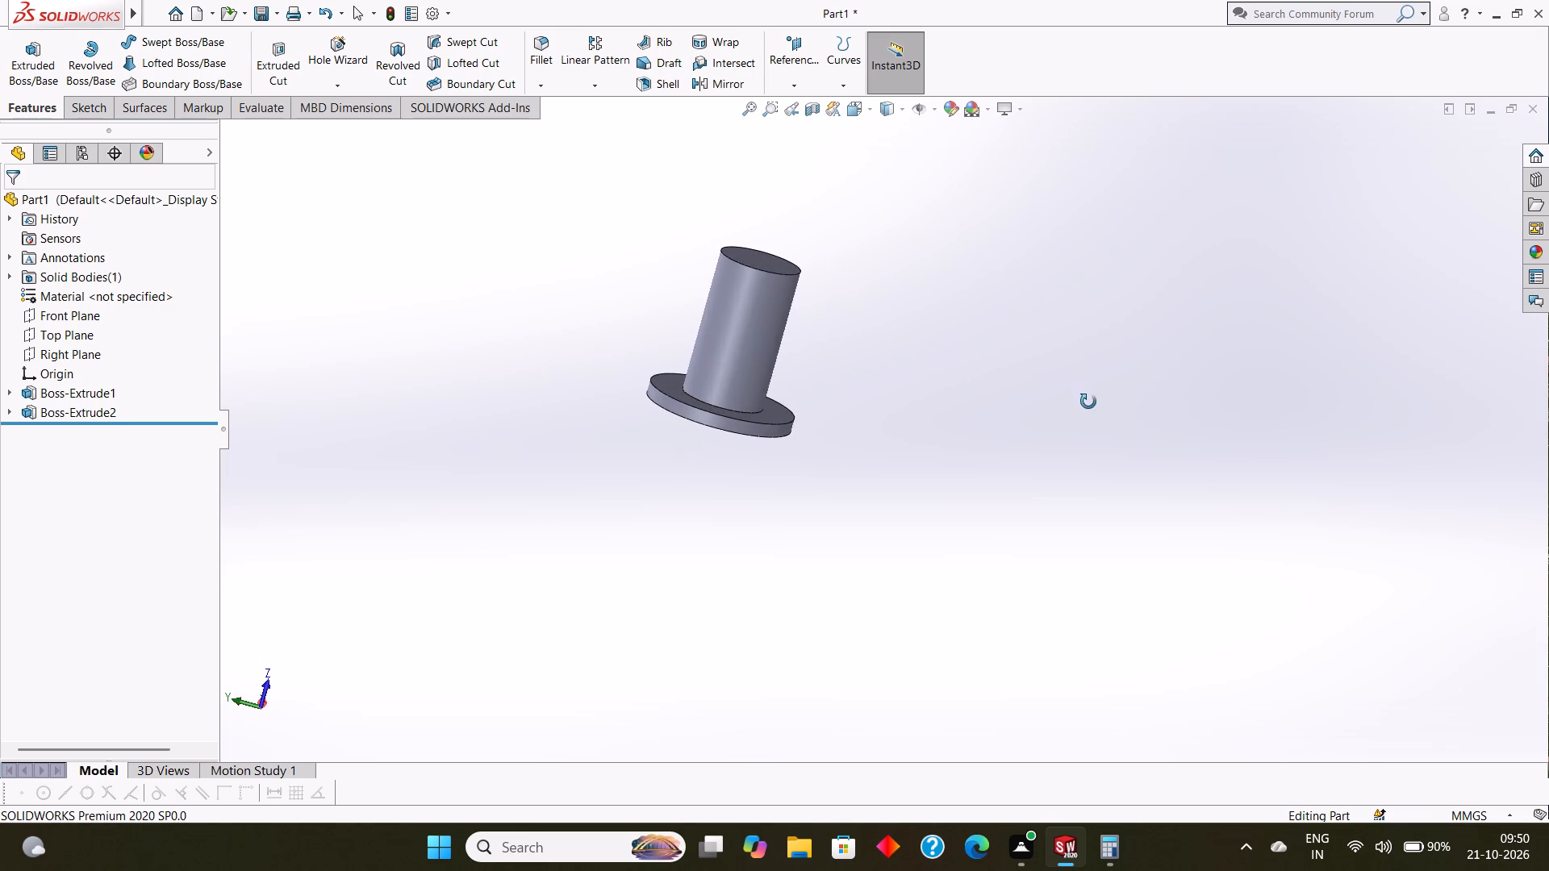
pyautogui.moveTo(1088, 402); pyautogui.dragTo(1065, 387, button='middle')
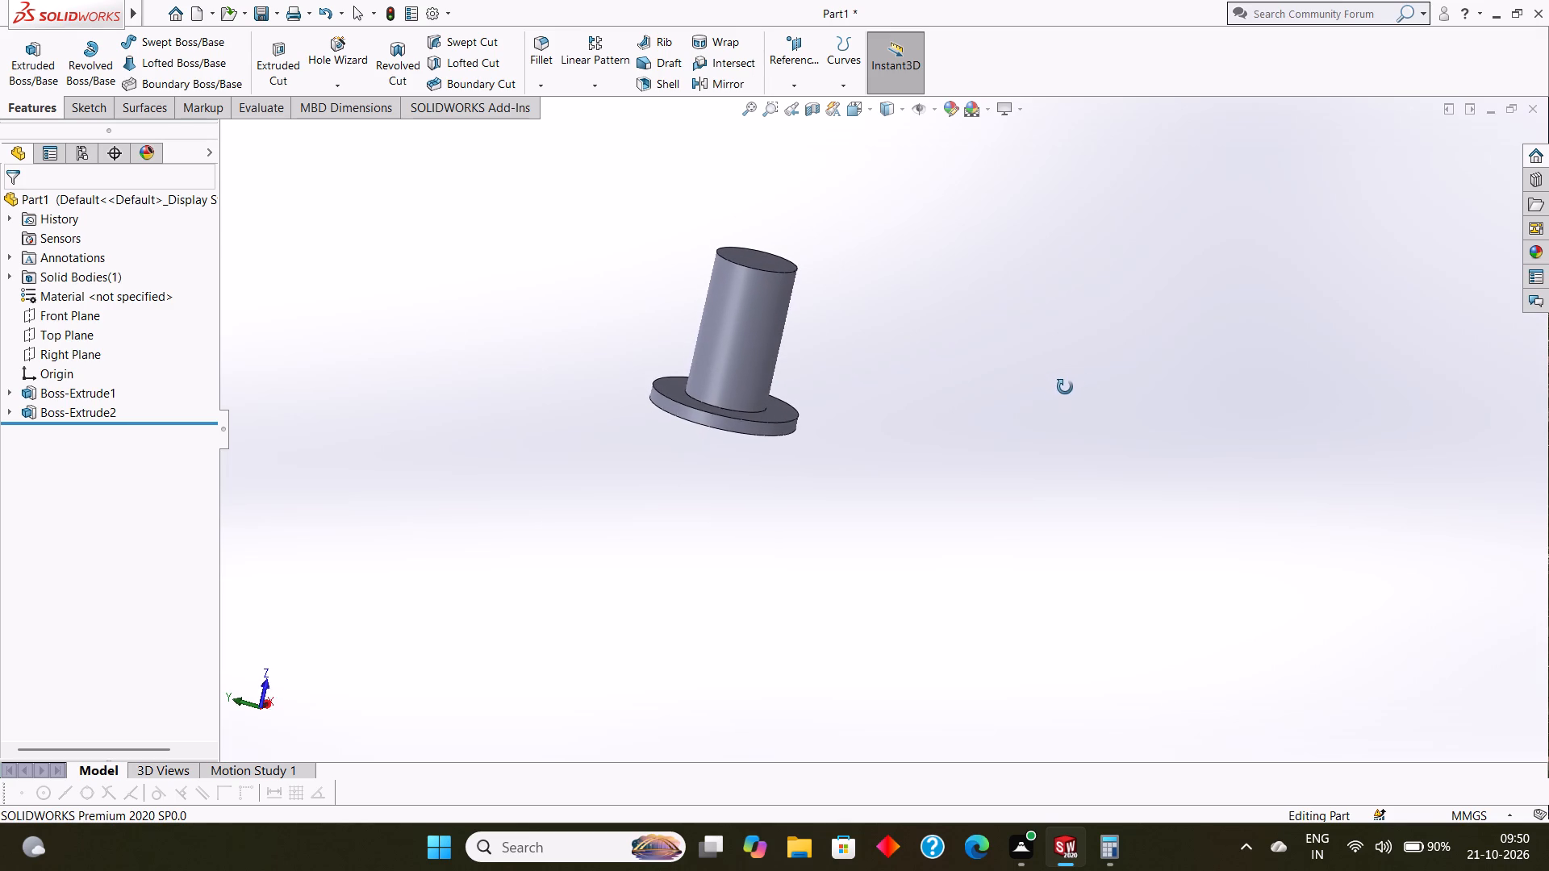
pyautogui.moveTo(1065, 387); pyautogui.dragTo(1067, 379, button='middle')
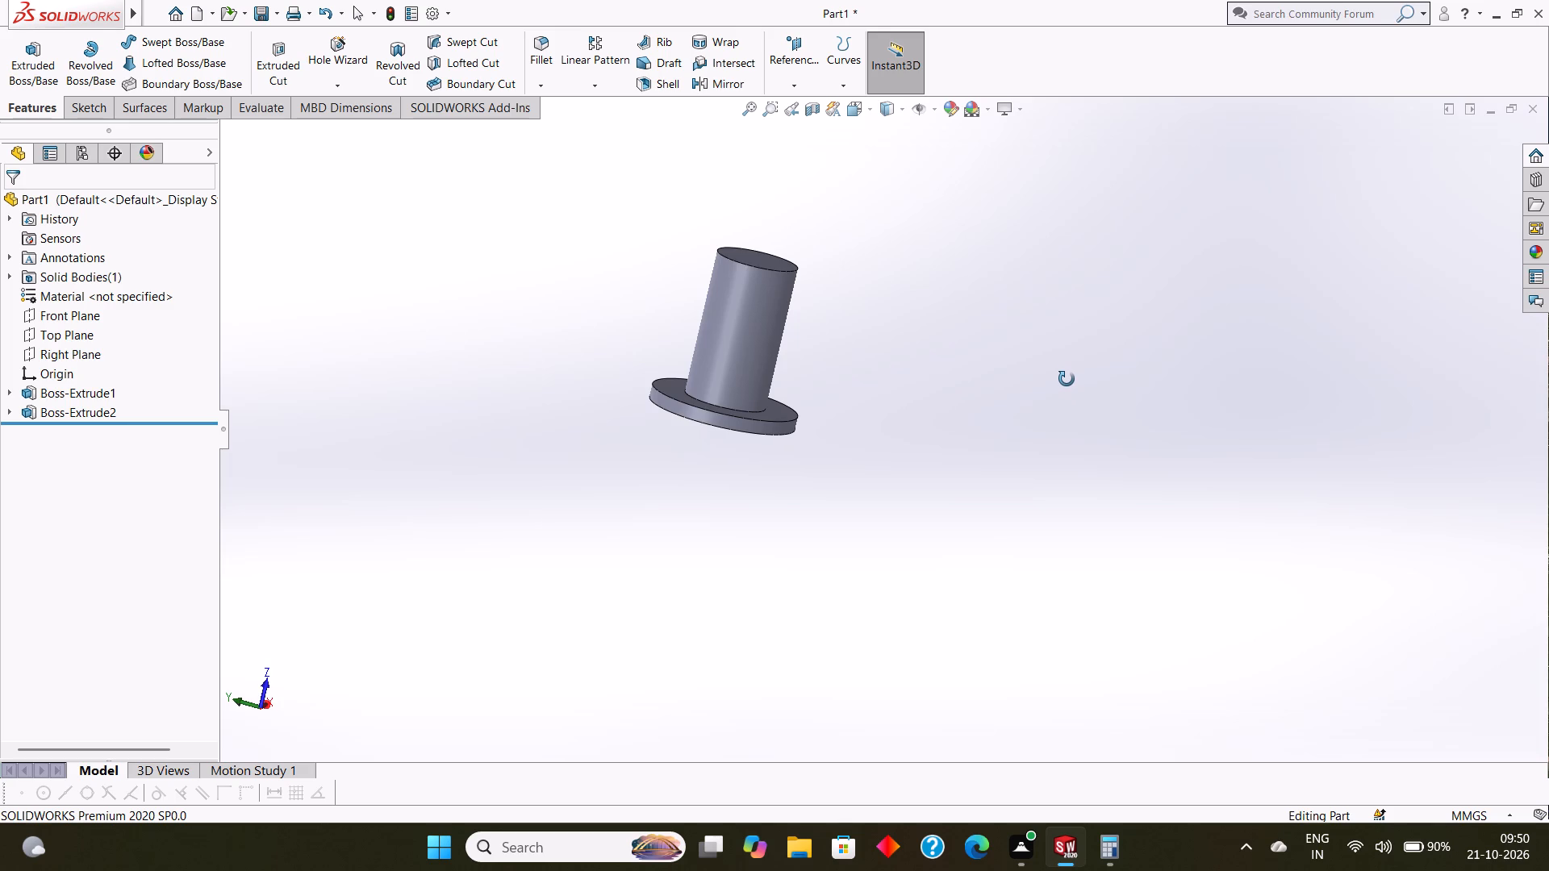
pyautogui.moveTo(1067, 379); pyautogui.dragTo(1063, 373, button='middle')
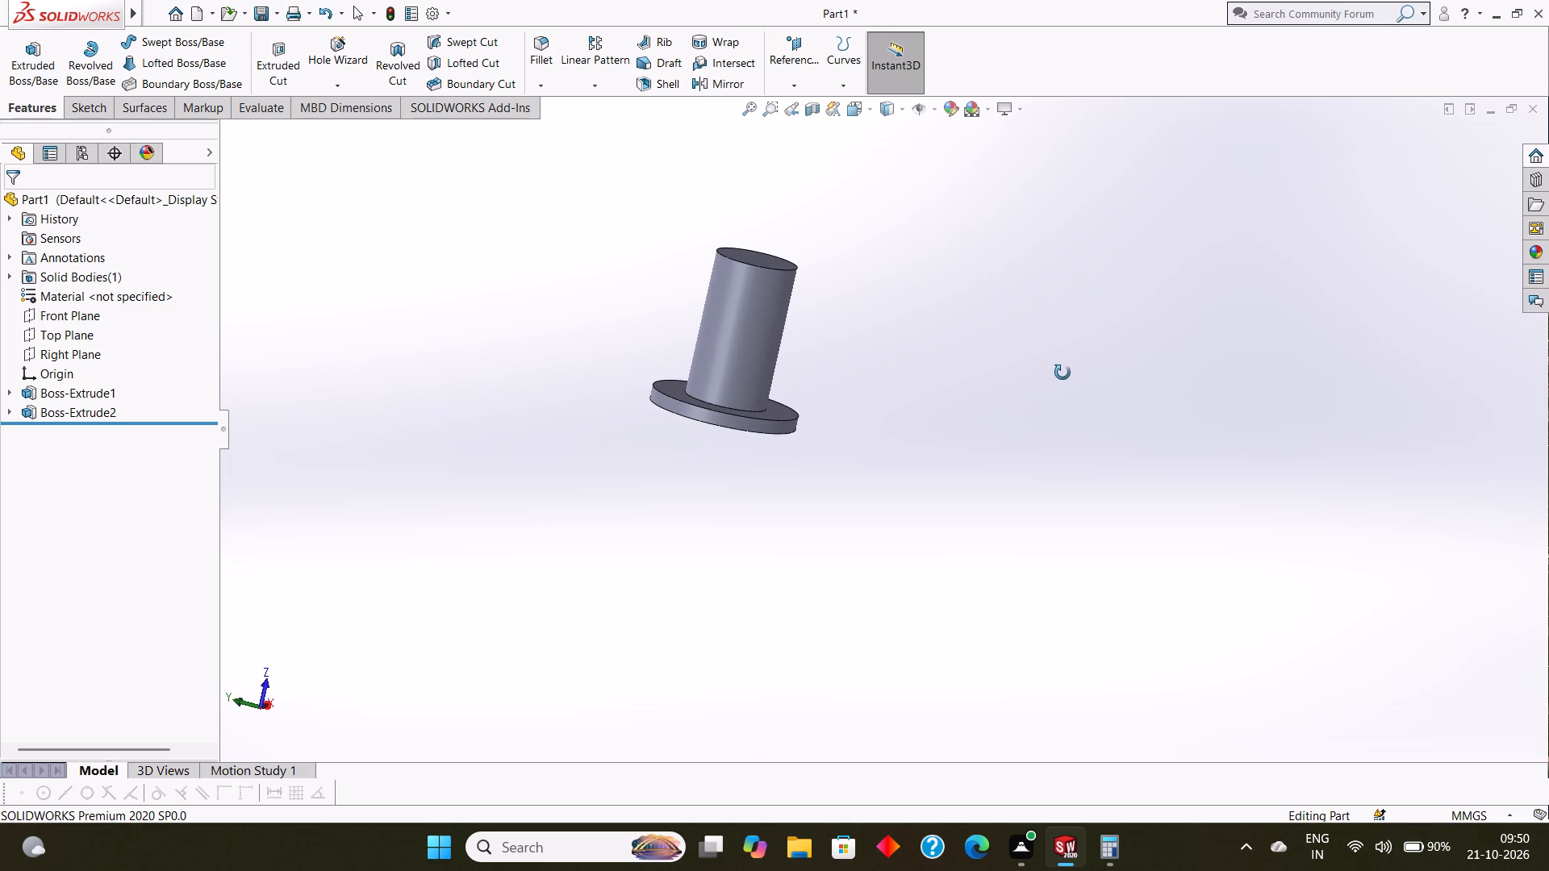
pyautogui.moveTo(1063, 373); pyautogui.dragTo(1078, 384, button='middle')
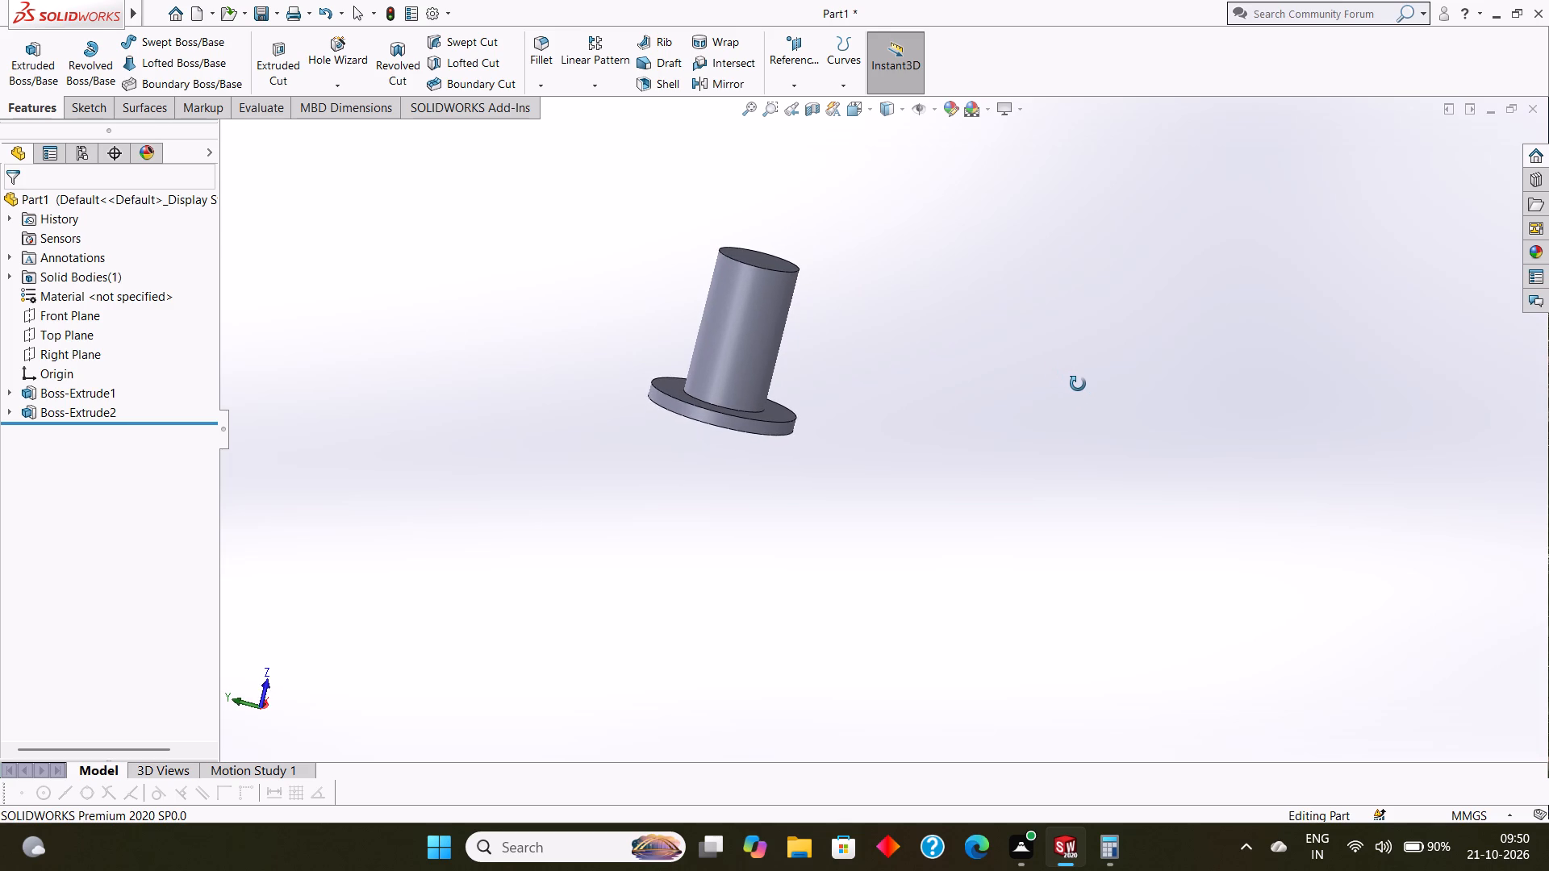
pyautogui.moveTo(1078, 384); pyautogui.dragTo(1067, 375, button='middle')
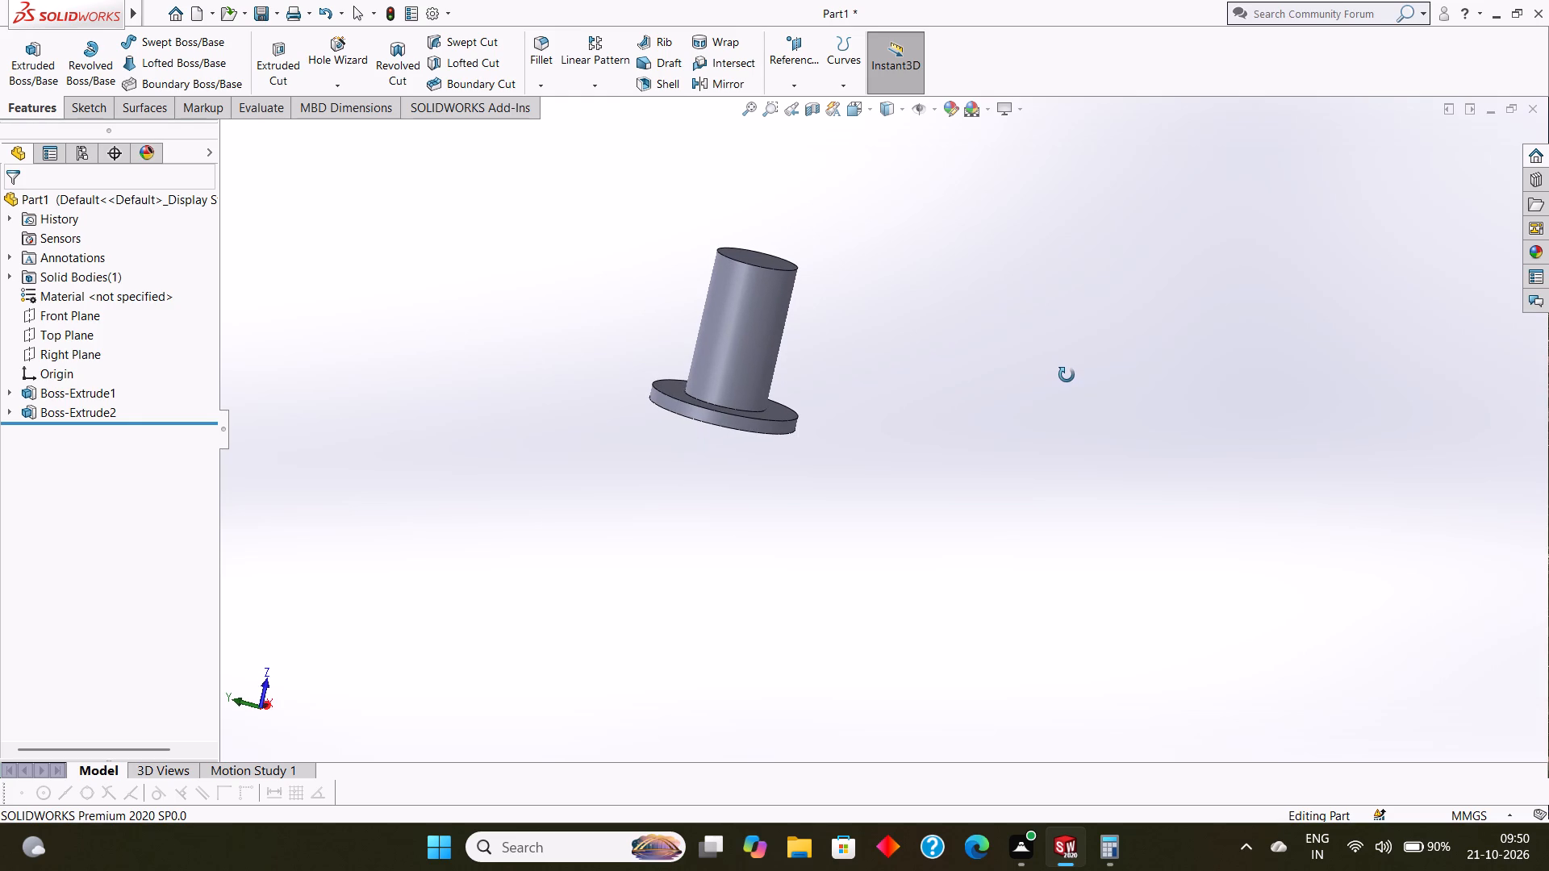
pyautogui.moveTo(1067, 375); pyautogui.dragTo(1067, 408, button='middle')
# Start a sketch on the 36 mm boss's end face and draw a circle of about 20.6 mm radius centred on the origin.
pyautogui.moveTo(1013, 324); pyautogui.dragTo(1003, 490, button='middle')
pyautogui.scroll(-1, 1000, 490)
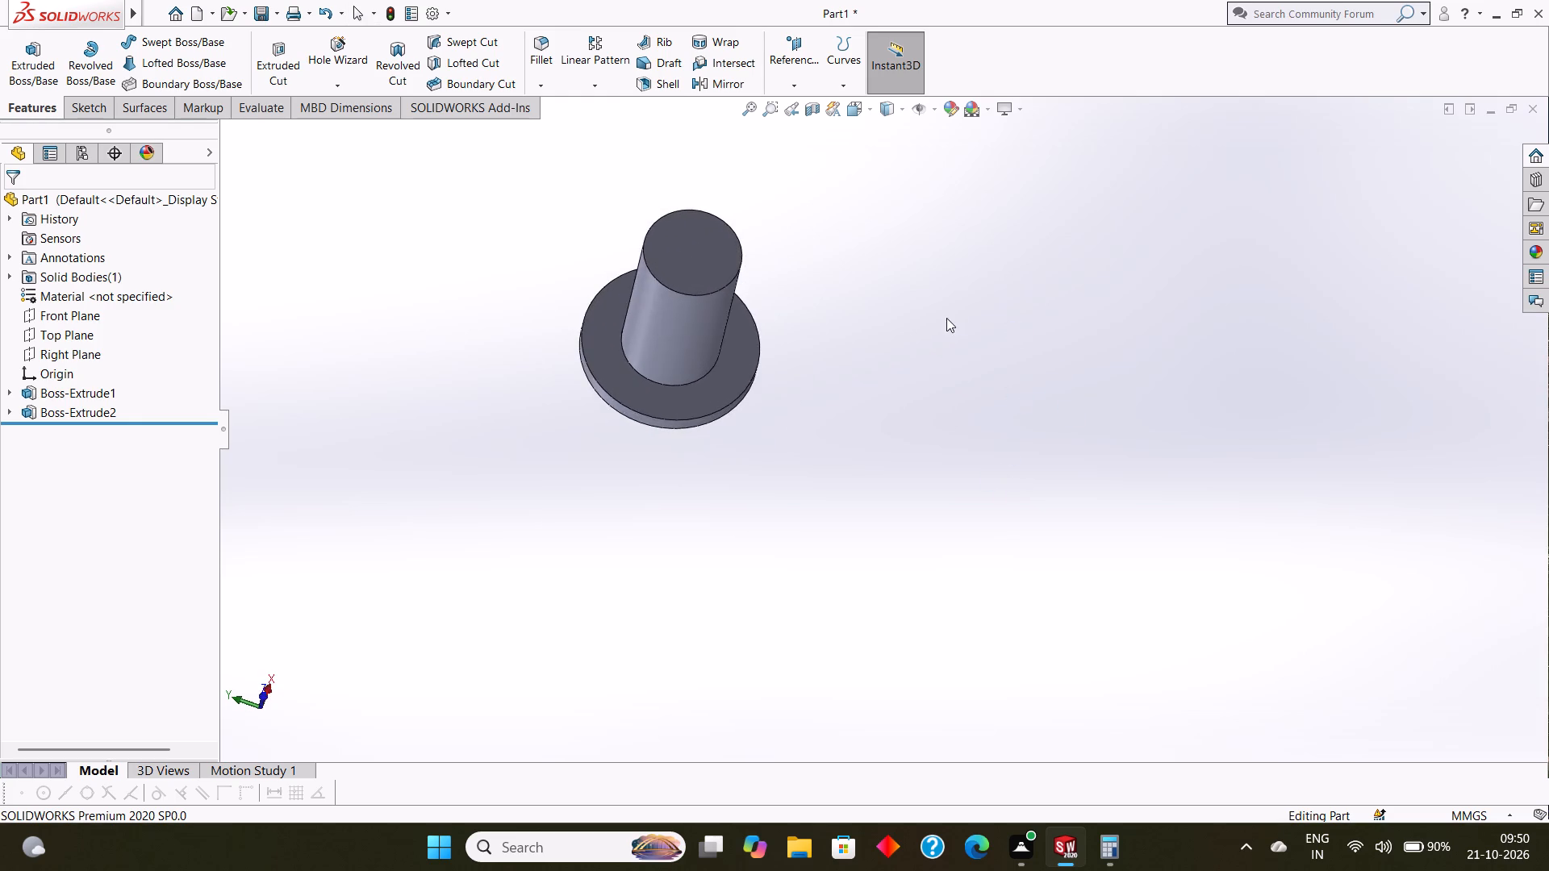
pyautogui.moveTo(947, 318); pyautogui.dragTo(949, 440, button='middle')
pyautogui.click(694, 296)
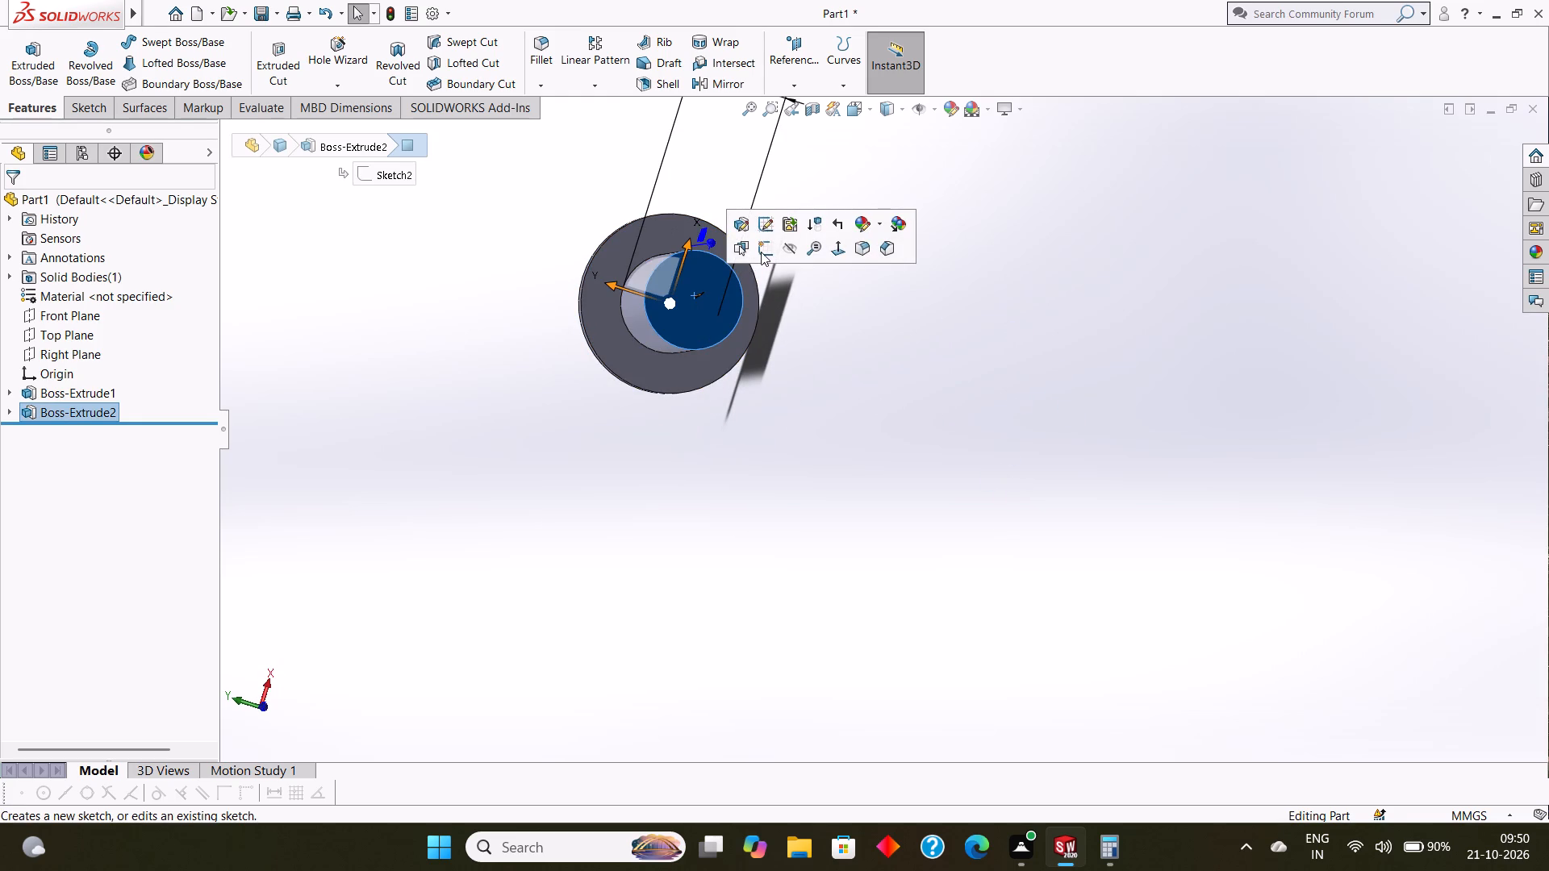
pyautogui.click(761, 251)
pyautogui.hotkey('ctrl', '8')
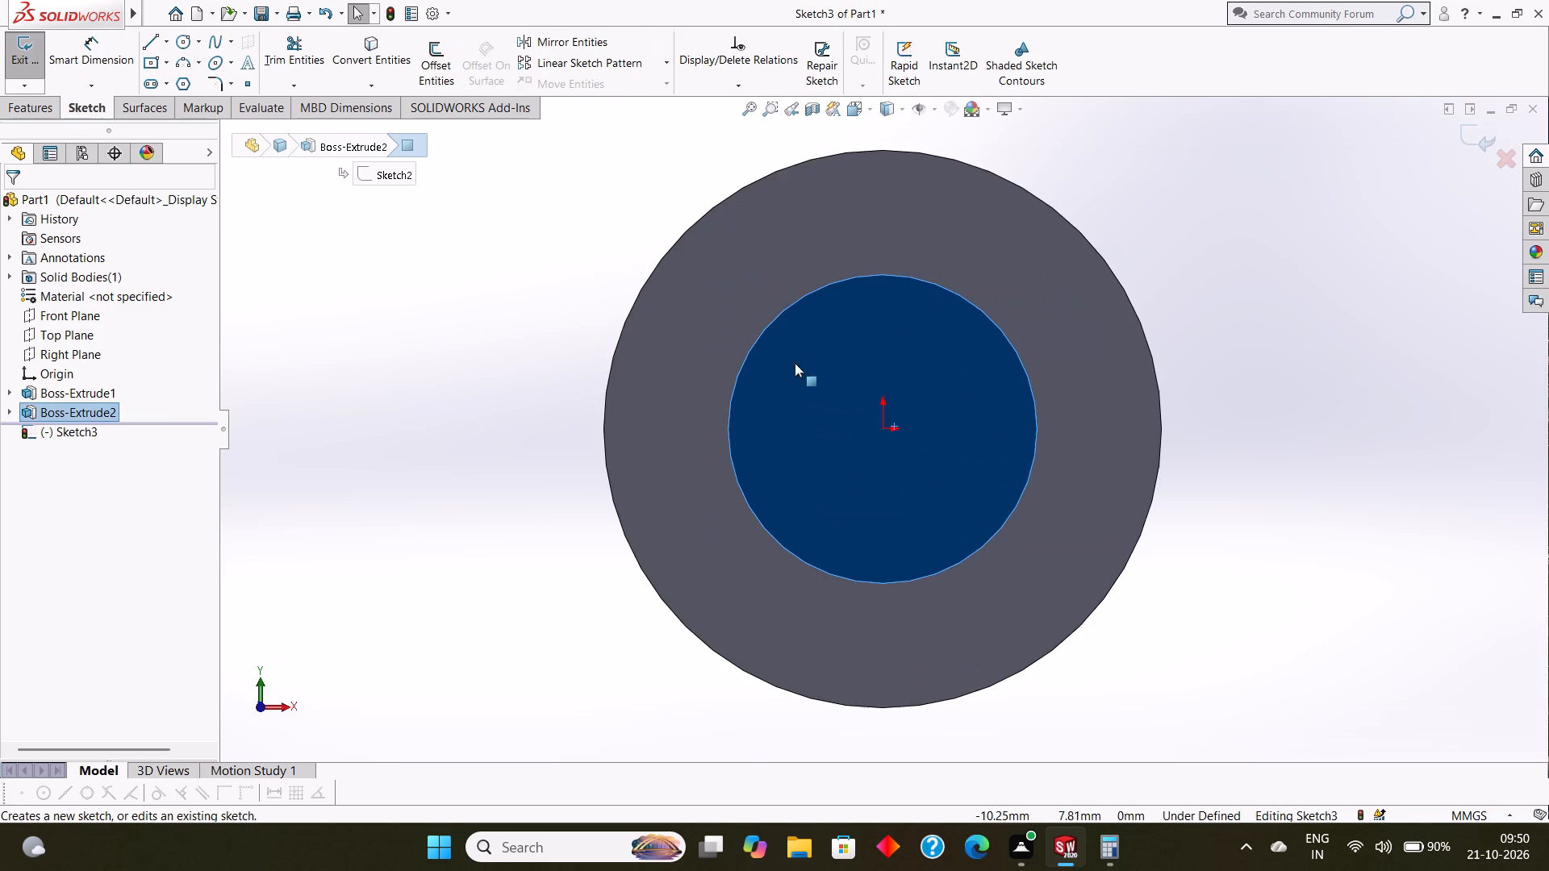
pyautogui.press('Escape')
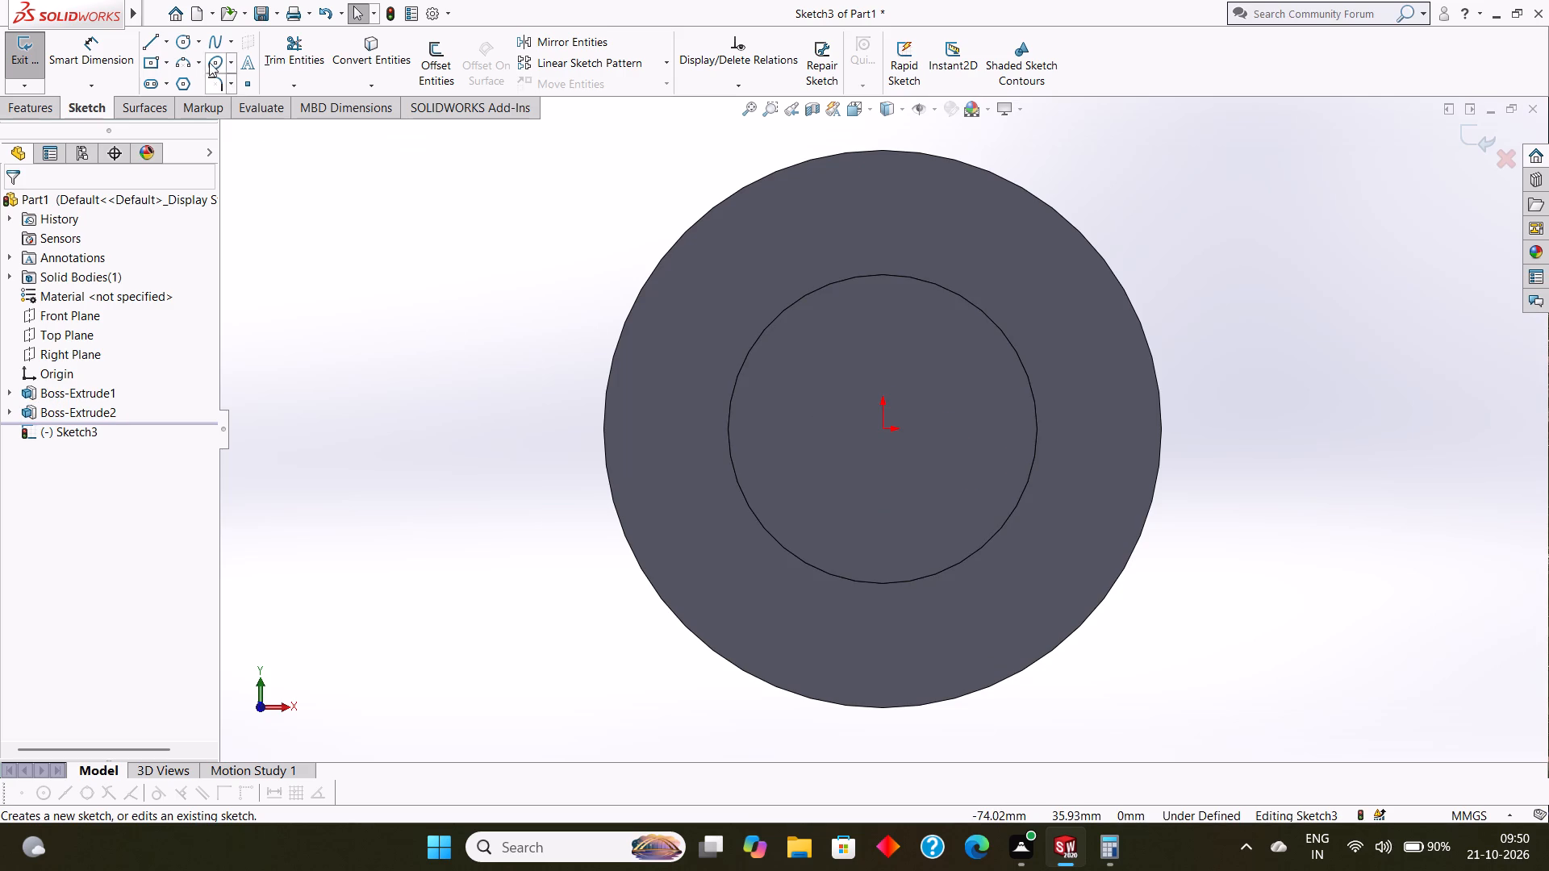
pyautogui.click(189, 35)
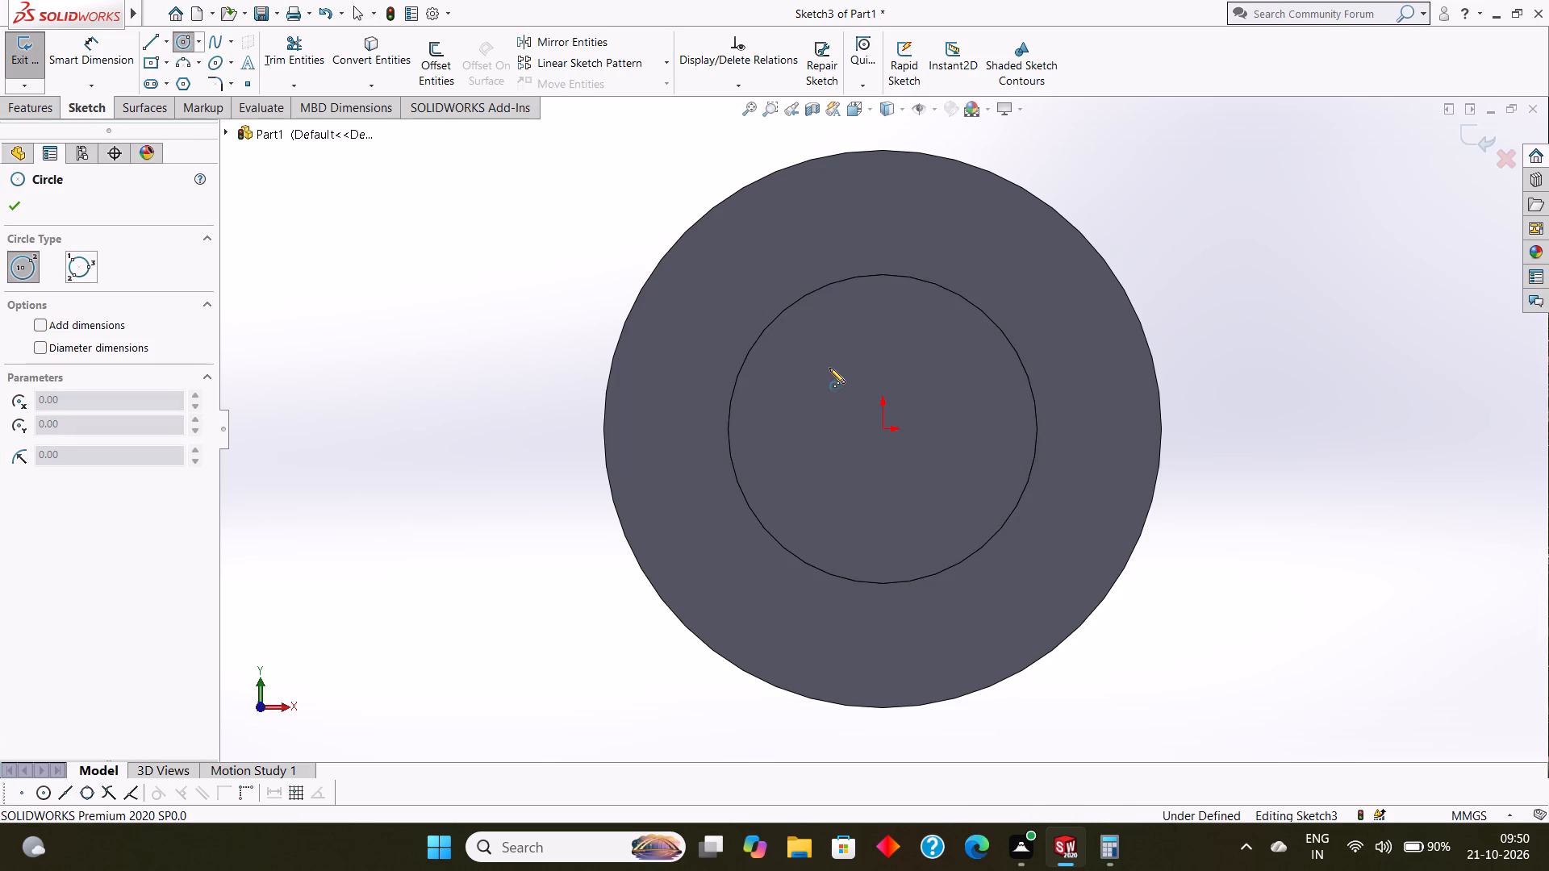
pyautogui.moveTo(883, 428); pyautogui.dragTo(943, 475)
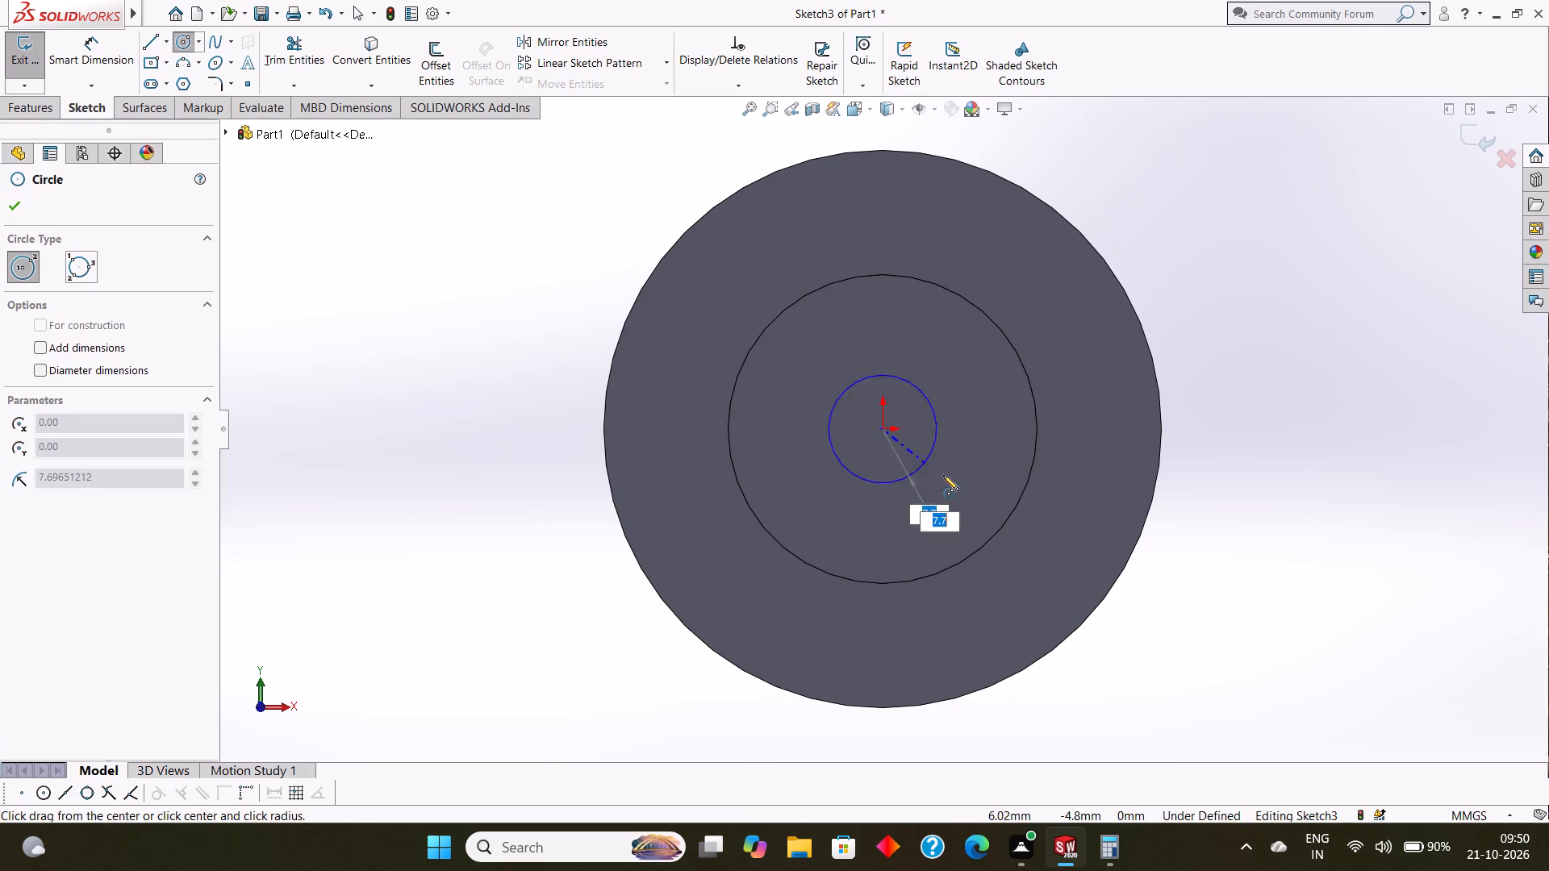
pyautogui.moveTo(943, 475); pyautogui.dragTo(1029, 527)
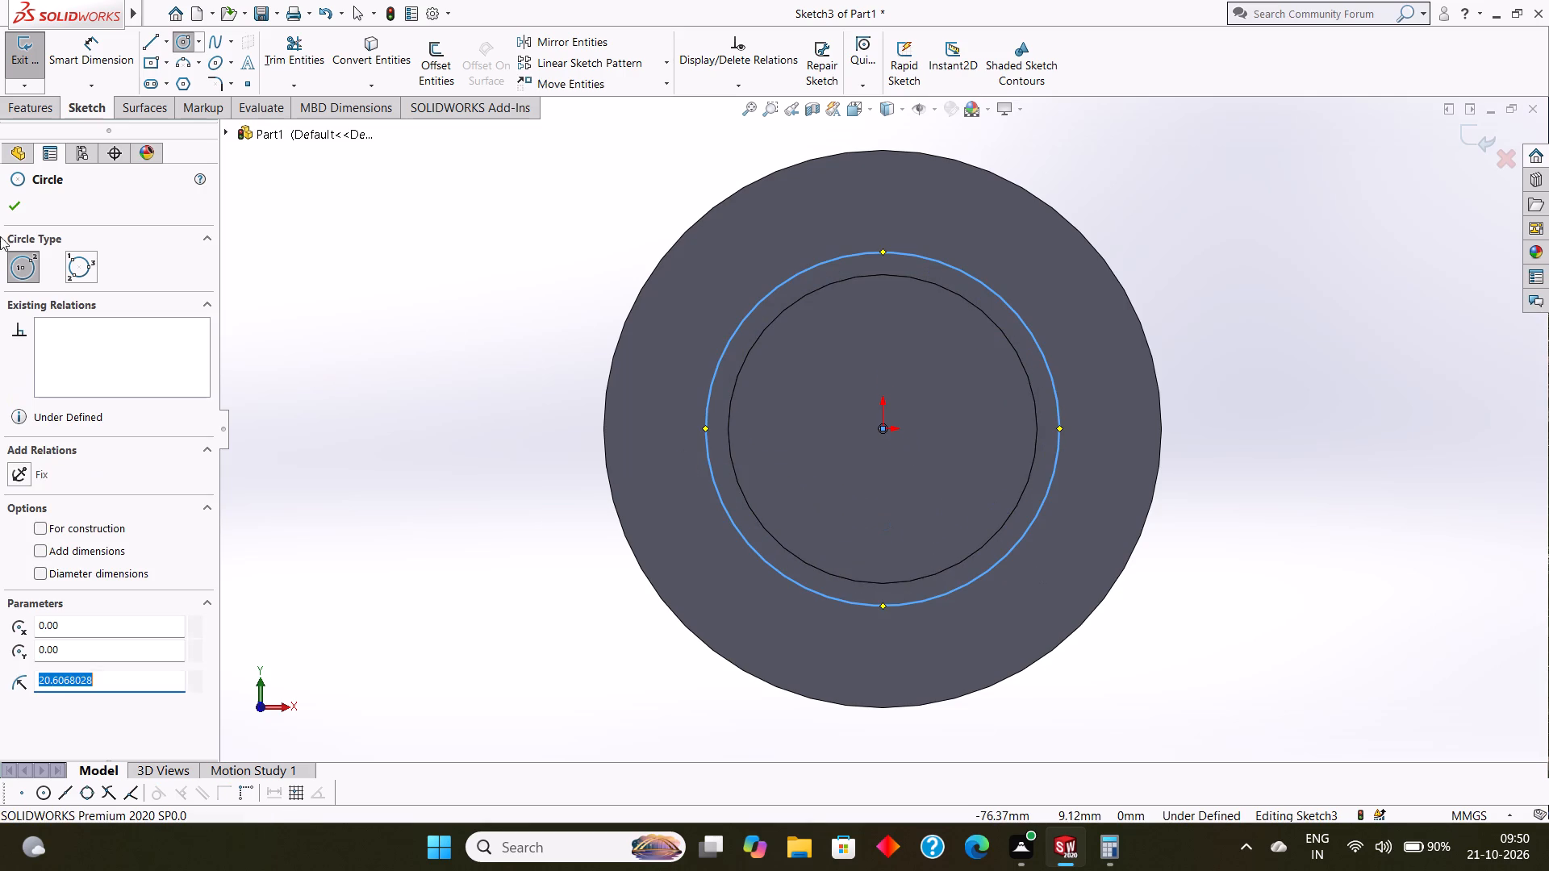
pyautogui.click(15, 211)
# Dimension the new circle's diameter at 42 mm.
pyautogui.click(78, 63)
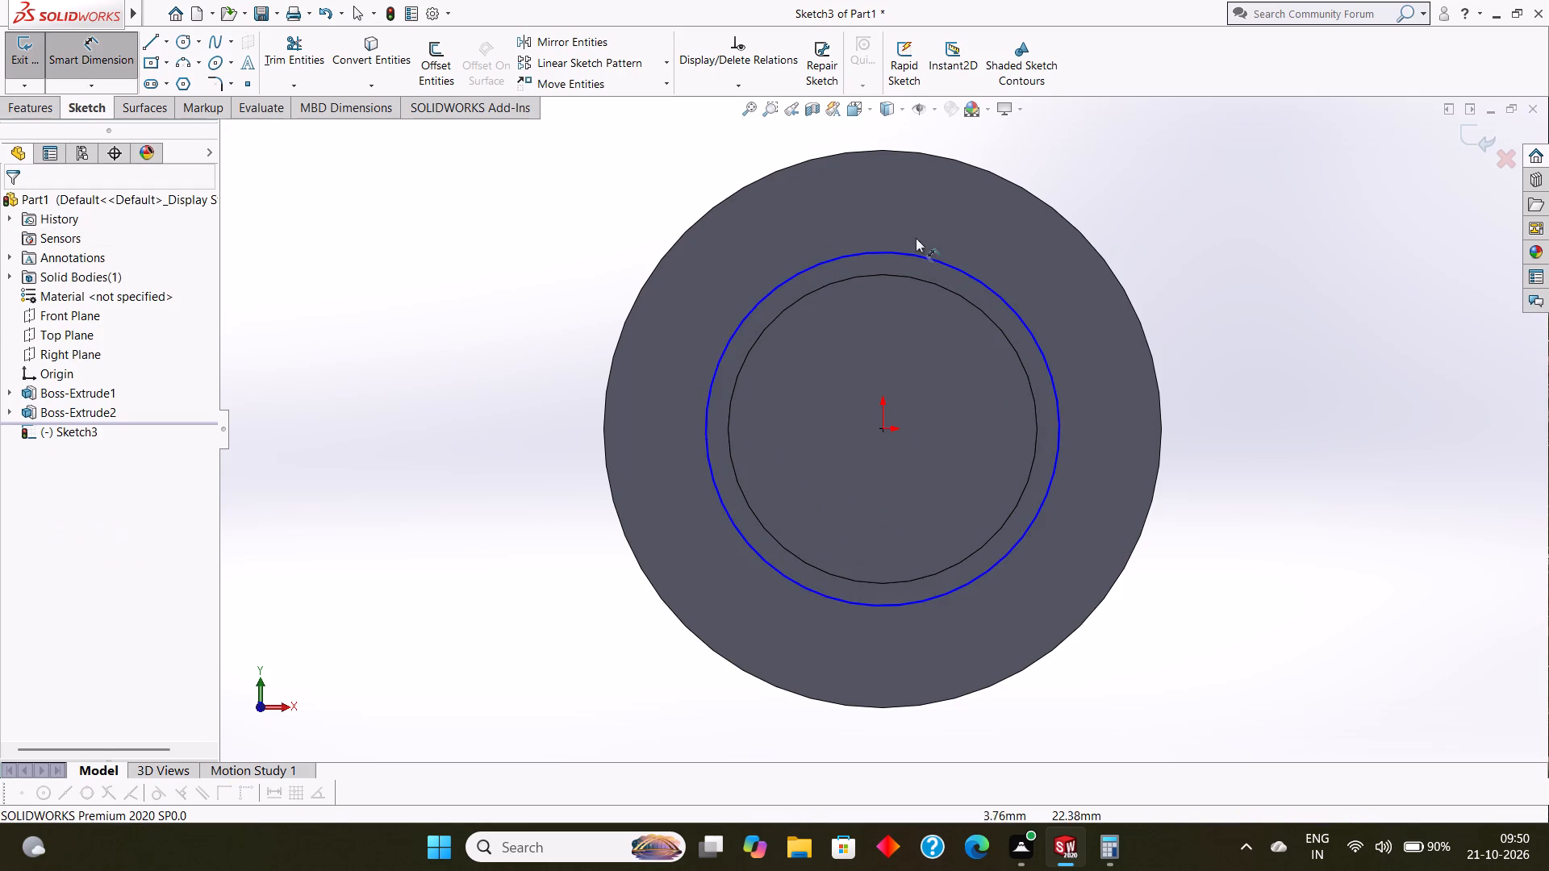
pyautogui.click(940, 260)
pyautogui.click(1319, 360)
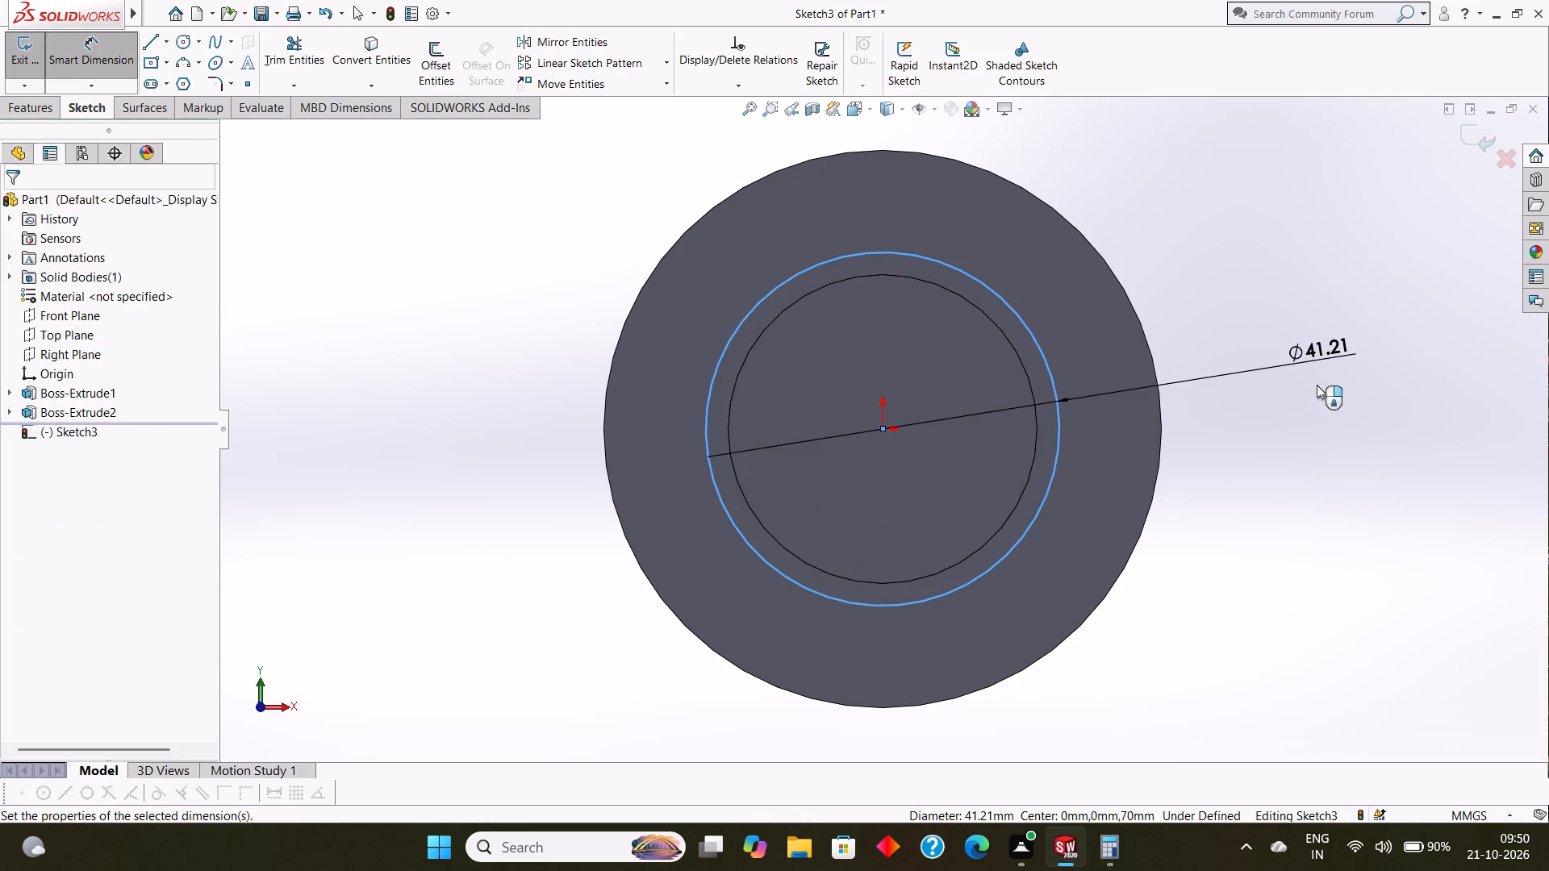
pyautogui.write('42')
pyautogui.press('Return')
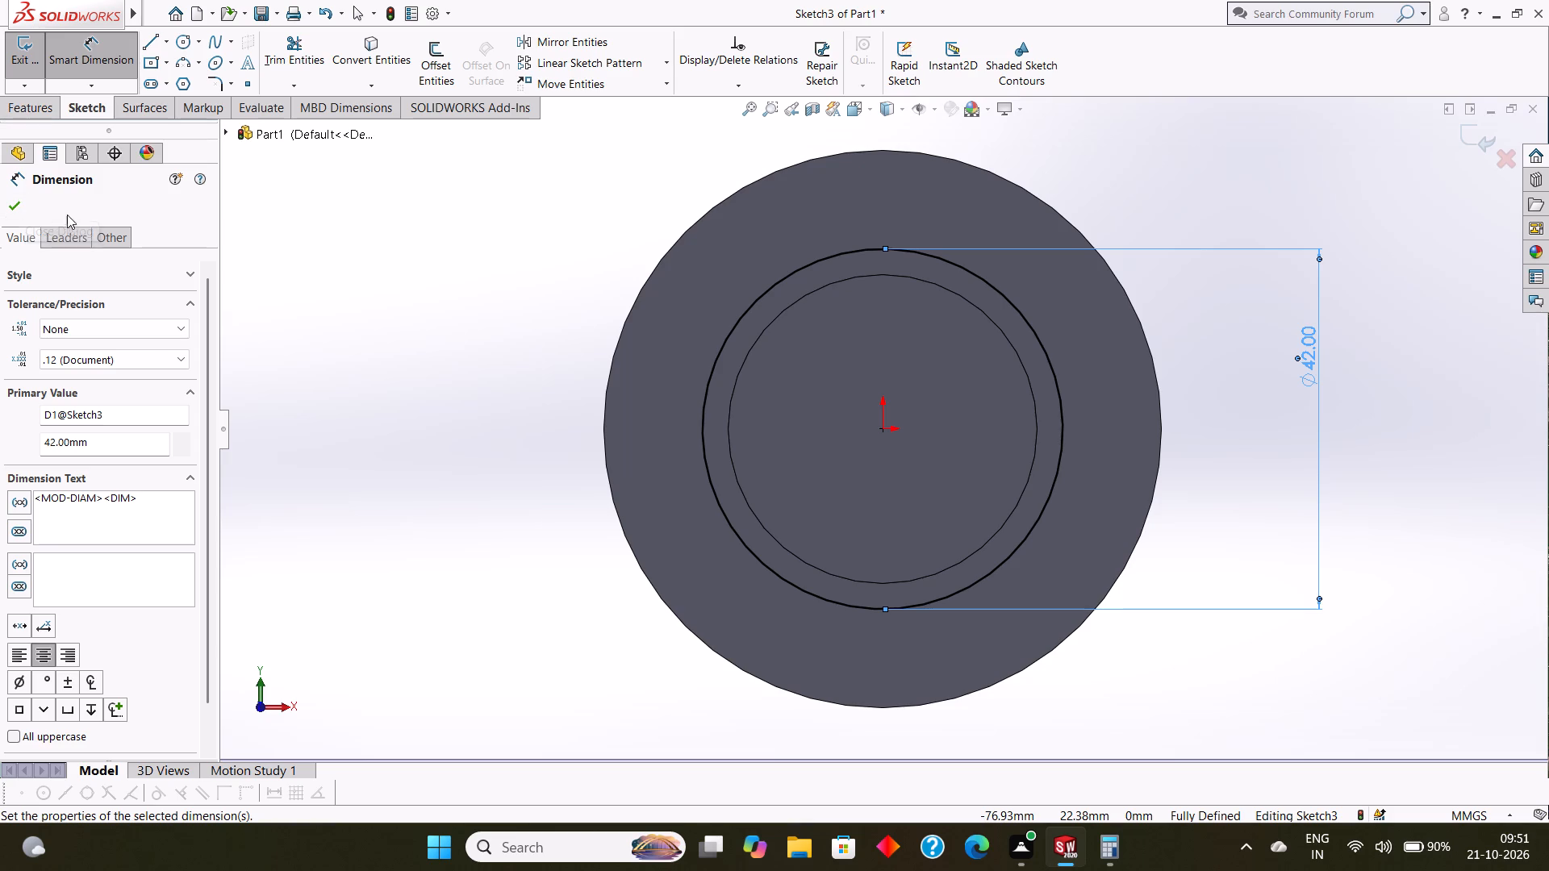
# Set the circle's diameter dimension to 40 mm.
pyautogui.doubleClick(1306, 355)
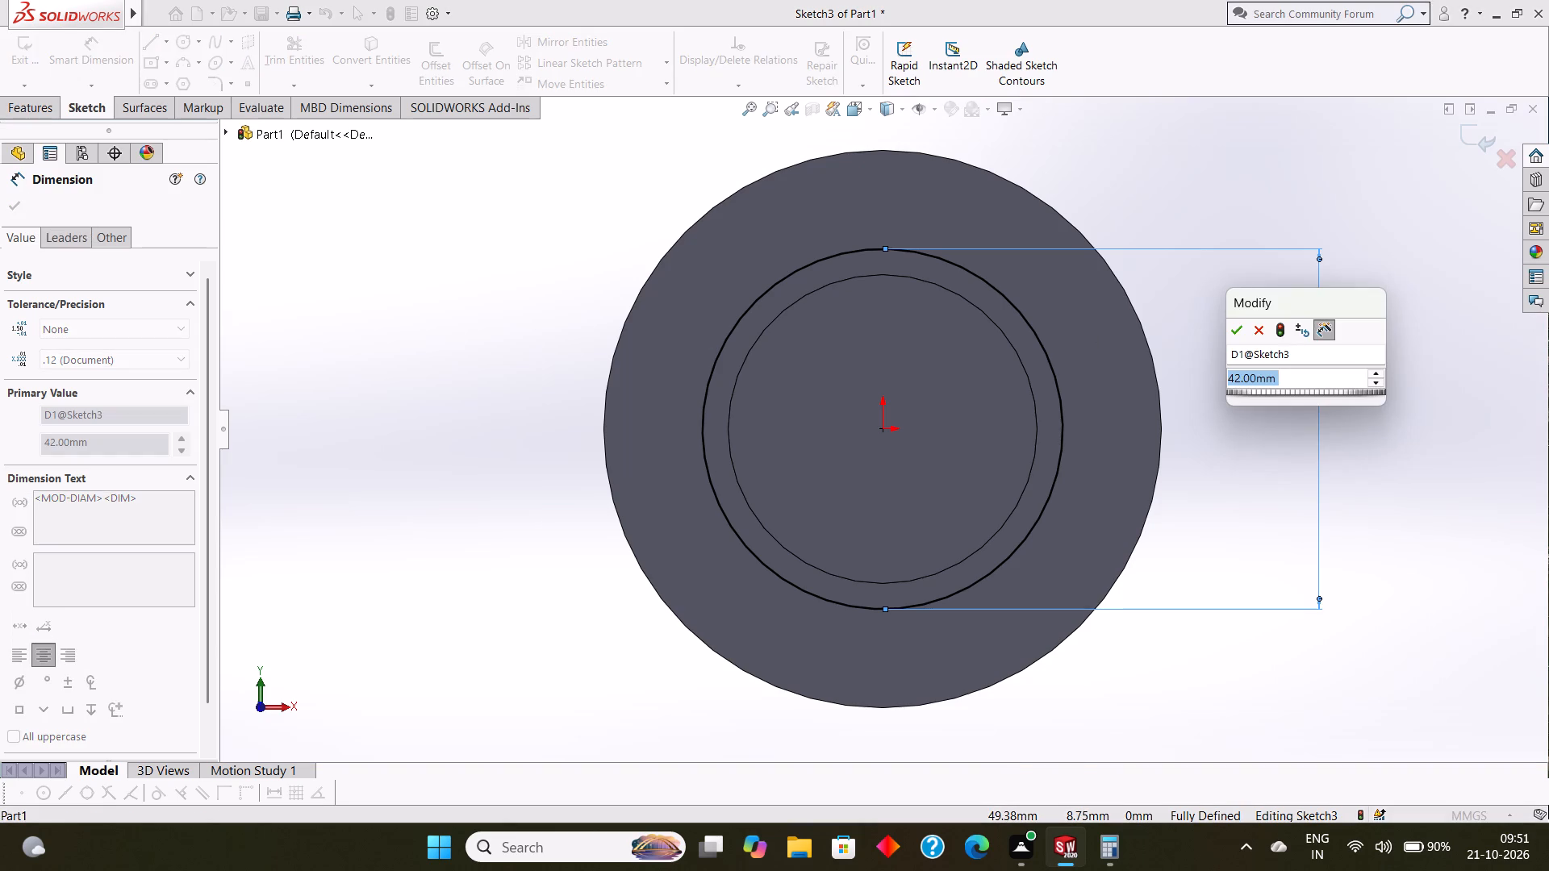
pyautogui.press('BackSpace')
pyautogui.press('4')
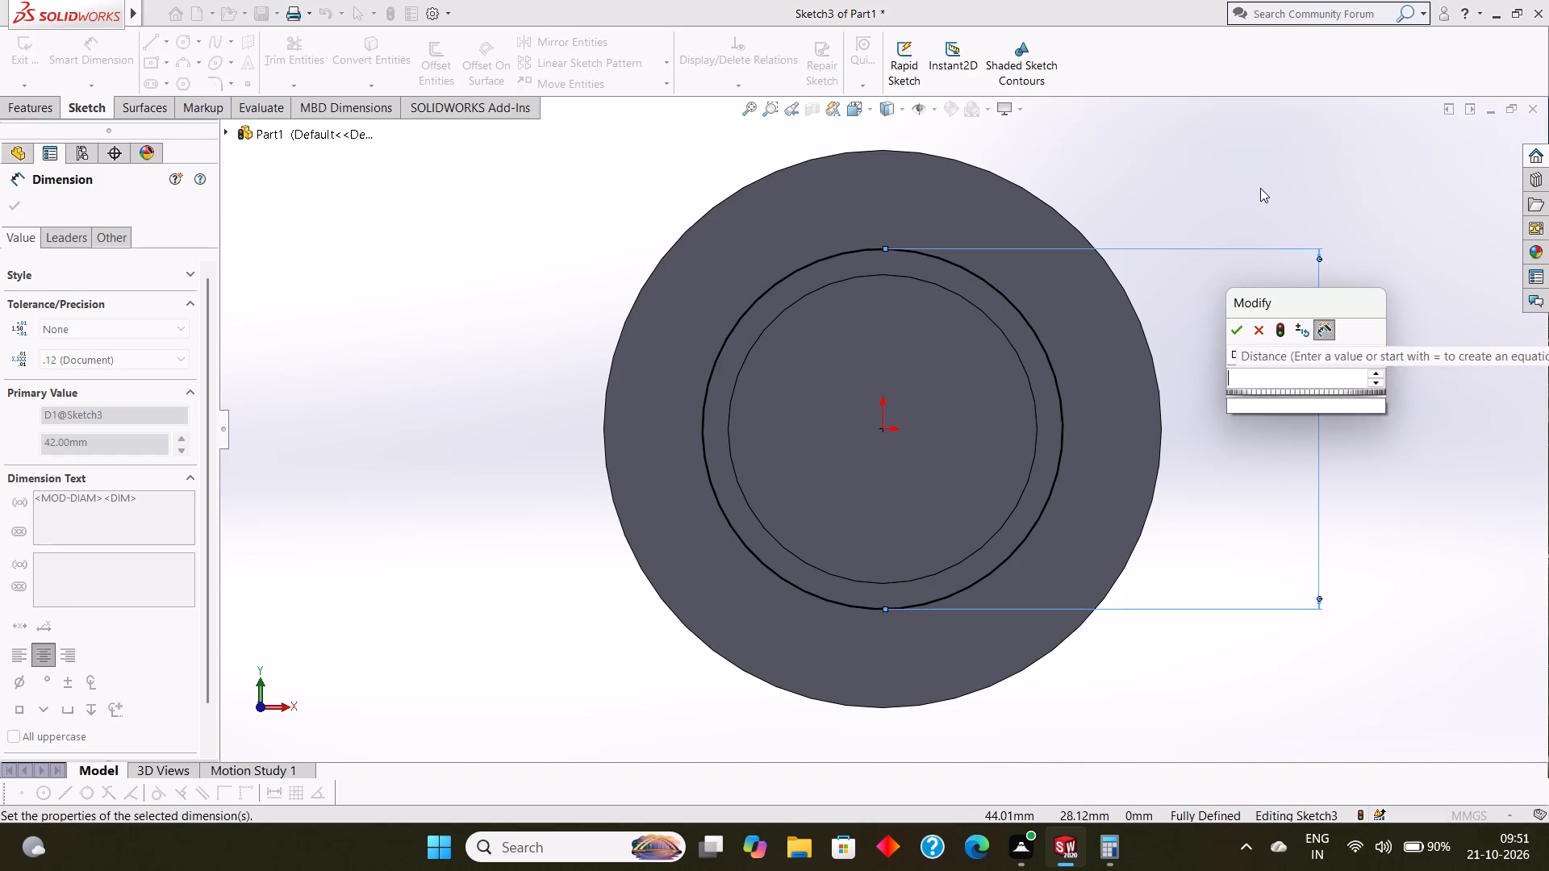
pyautogui.press('0')
pyautogui.press('Return')
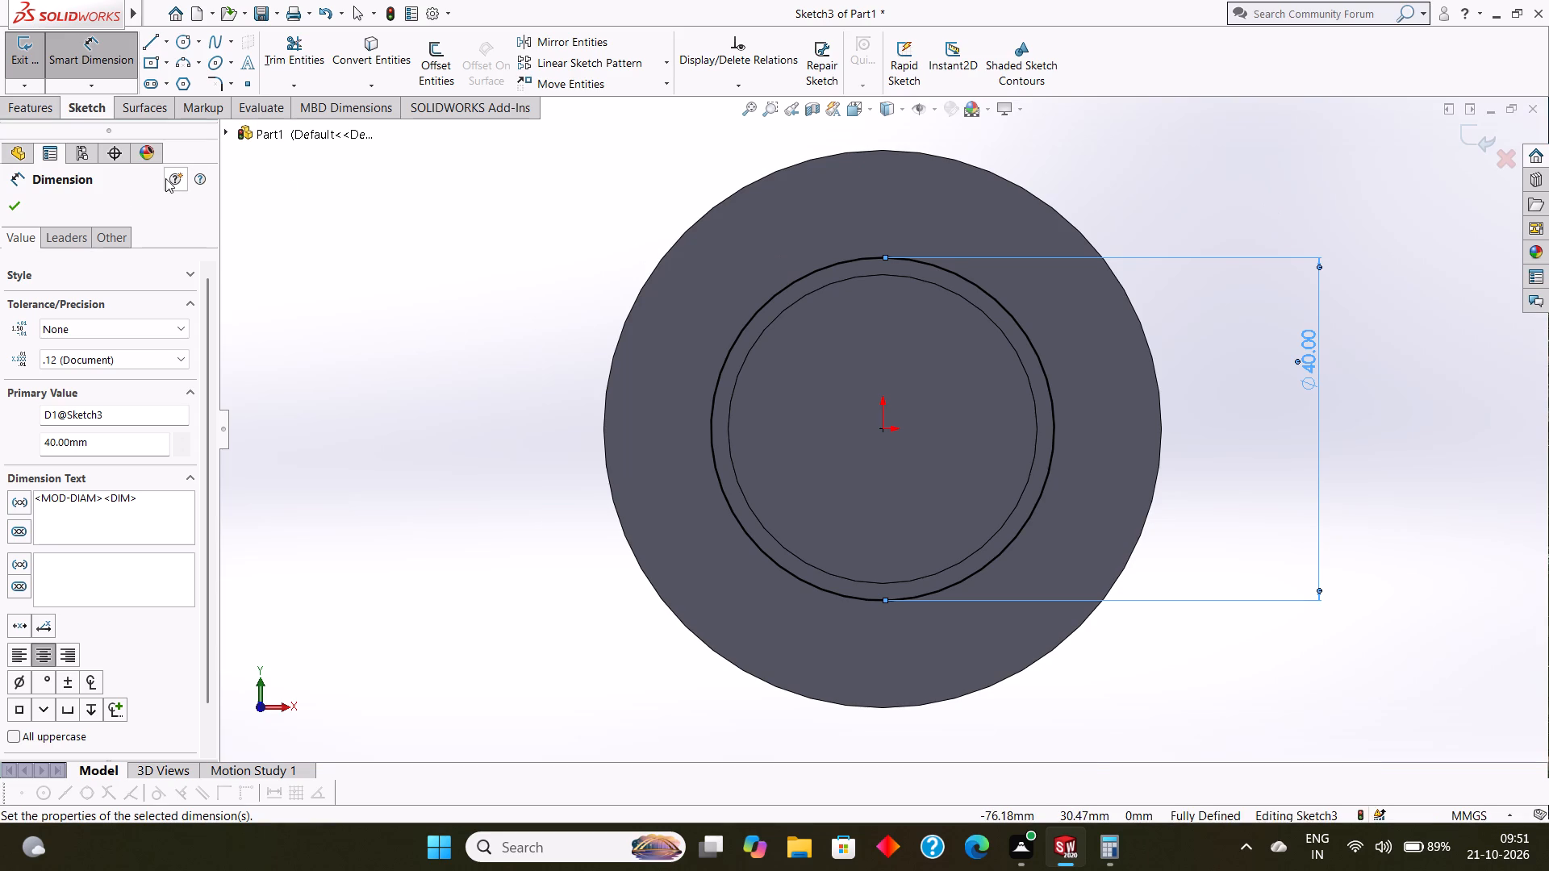
pyautogui.click(19, 209)
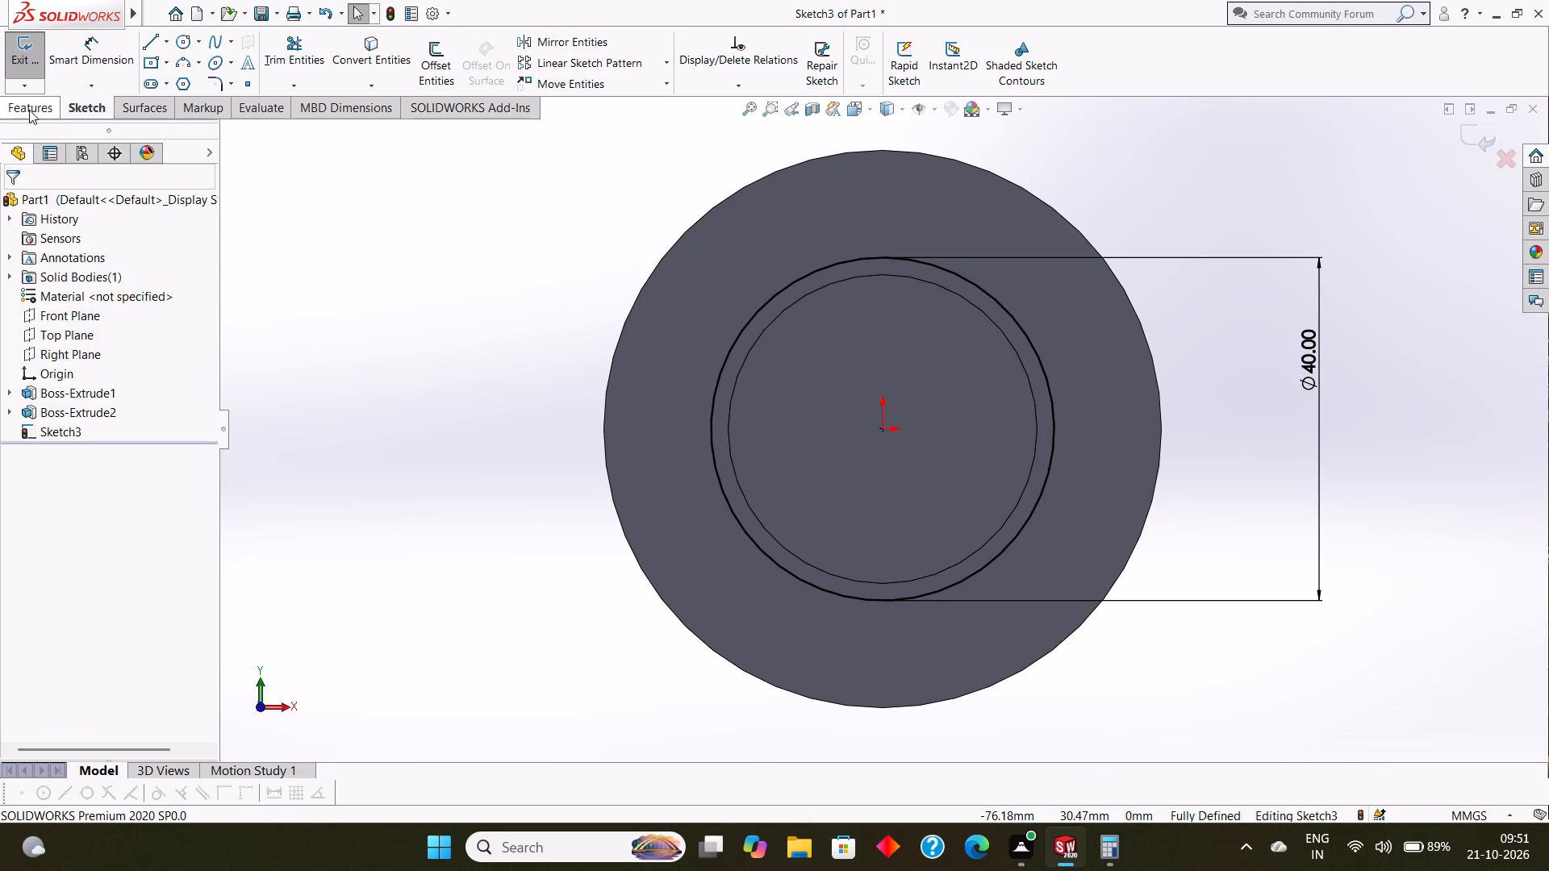
# Extrude the 40 mm circle as a blind boss 42 mm deep, merged with the 36 mm boss.
pyautogui.click(29, 110)
pyautogui.click(34, 77)
pyautogui.scroll(3, 399, 307)
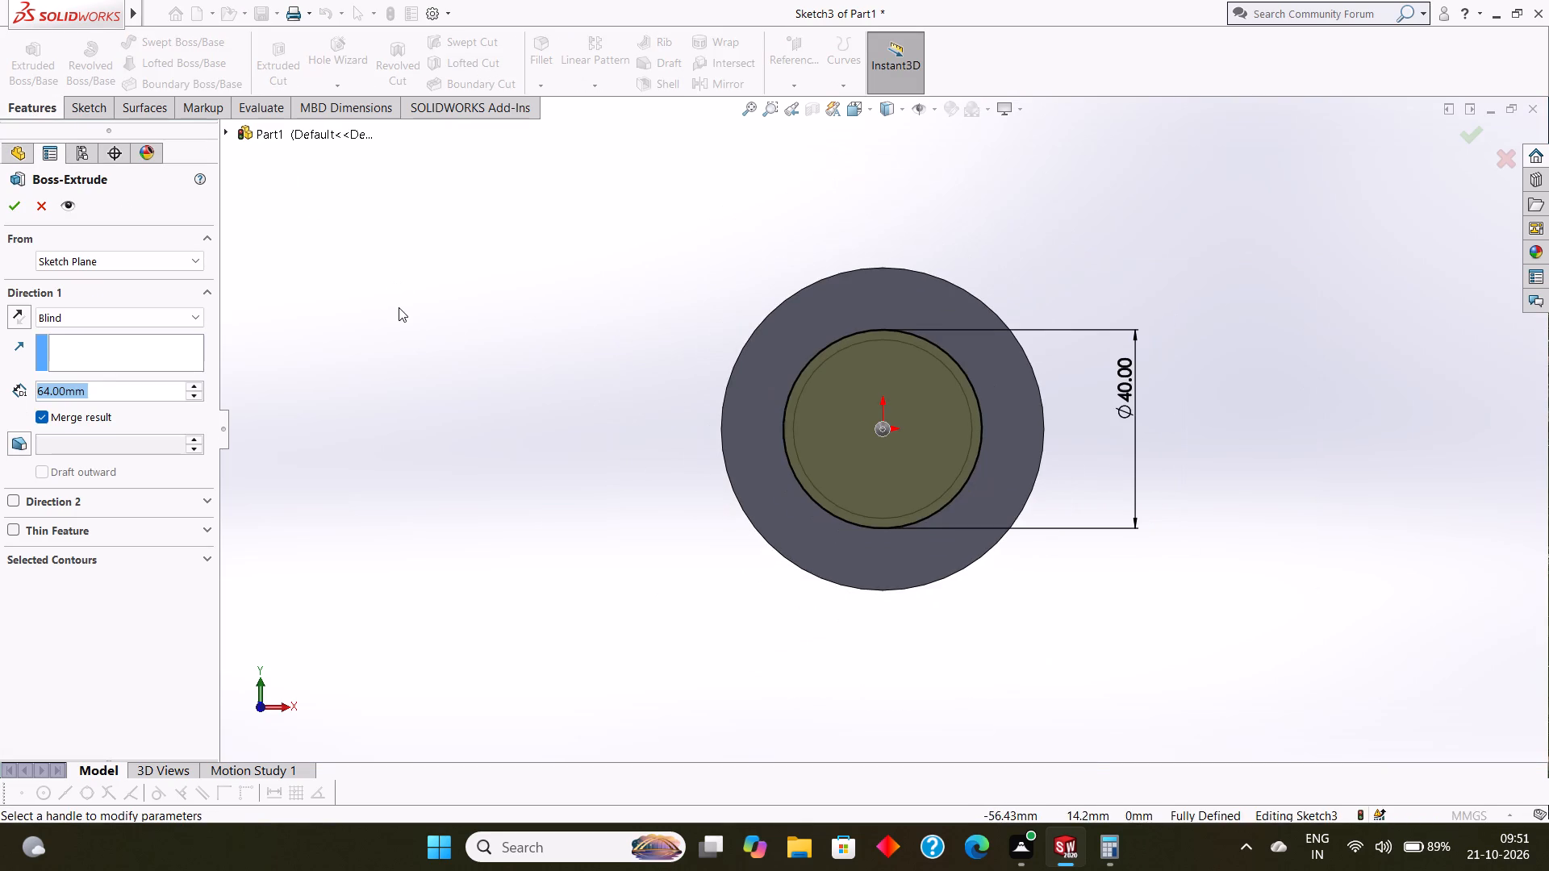
pyautogui.moveTo(459, 360); pyautogui.dragTo(518, 223, button='middle')
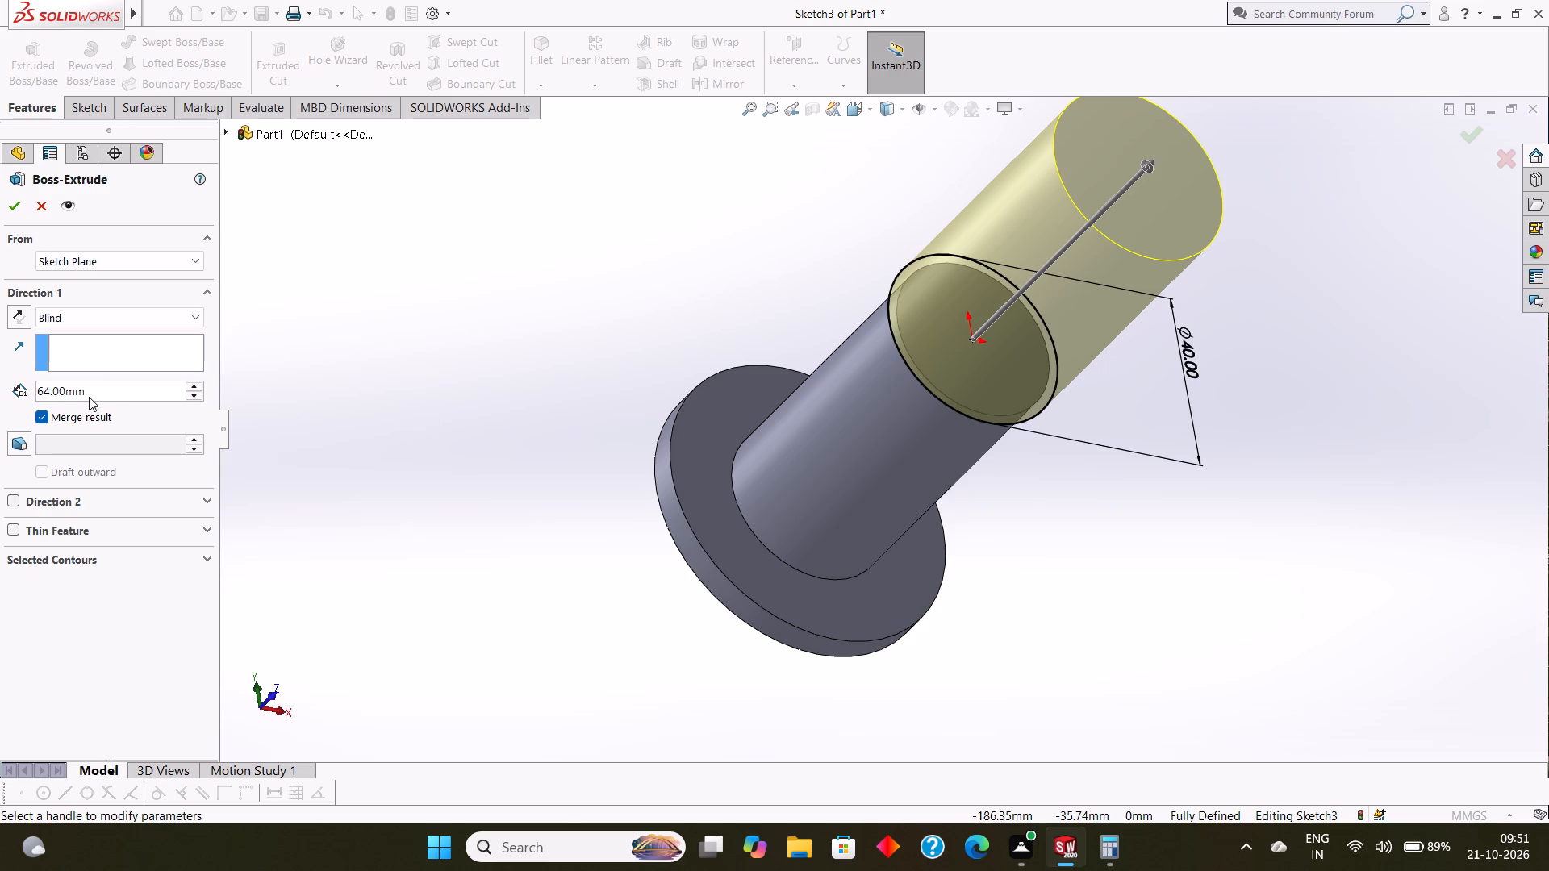
pyautogui.click(117, 390)
pyautogui.moveTo(156, 392); pyautogui.dragTo(0, 399)
pyautogui.press('BackSpace')
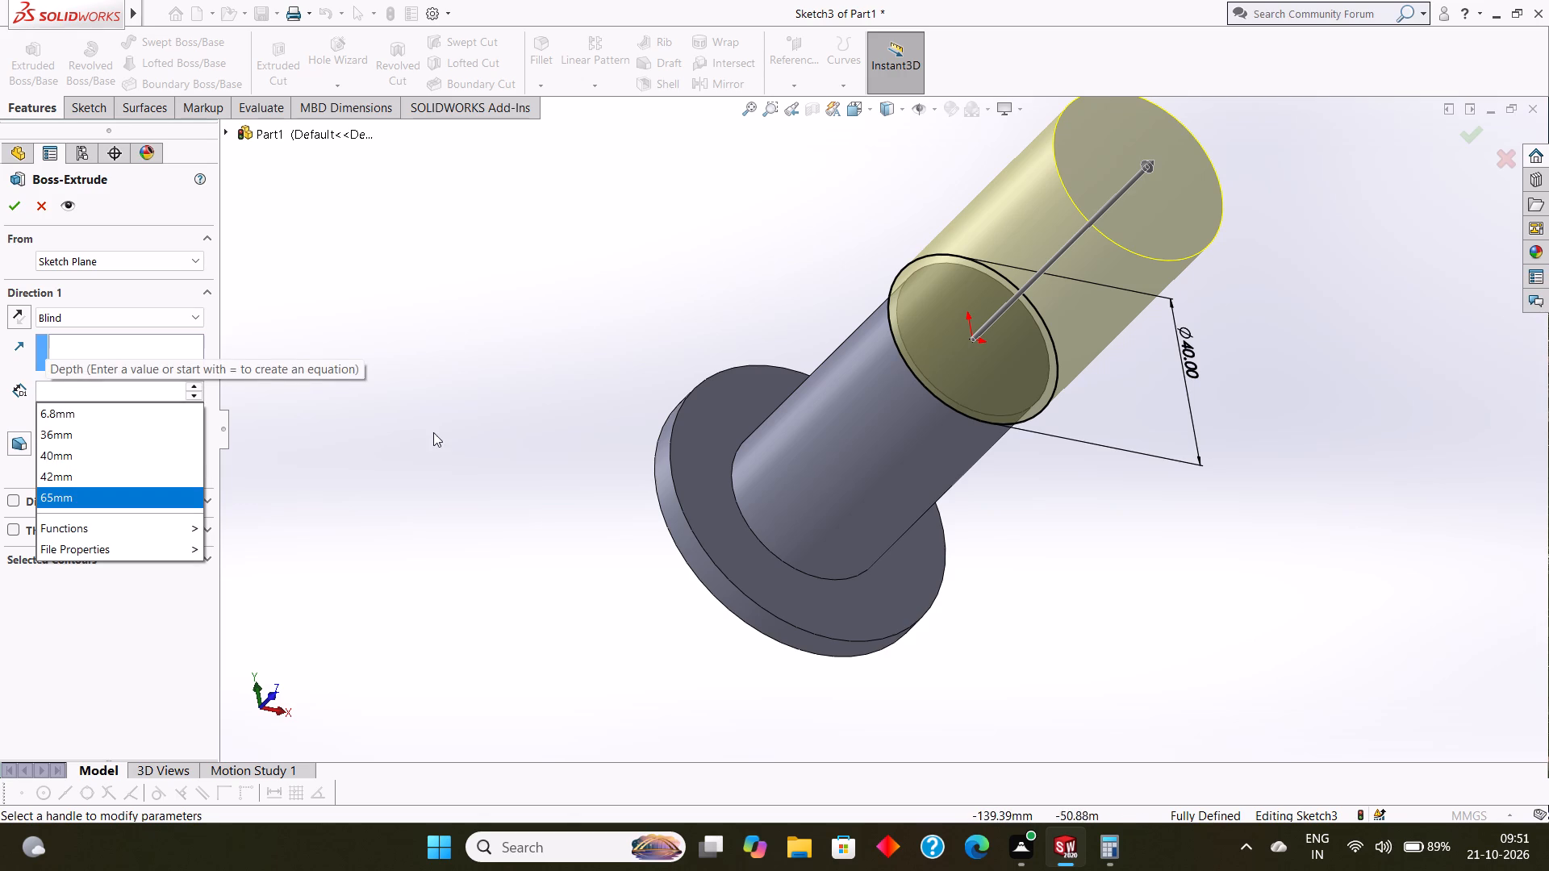
pyautogui.click(422, 335)
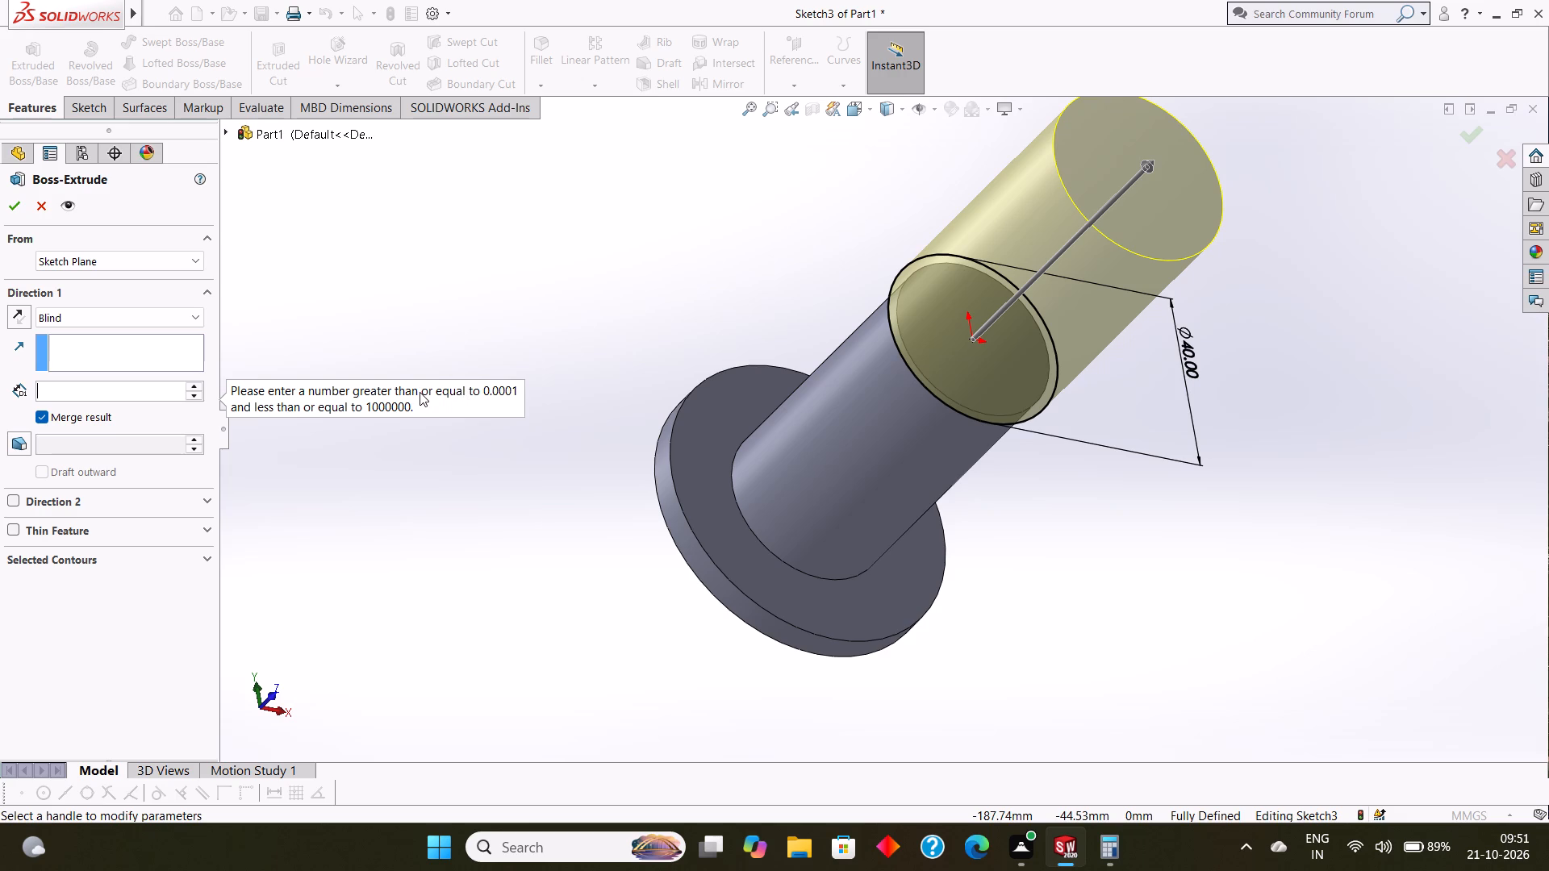
pyautogui.write('42')
pyautogui.press('Return')
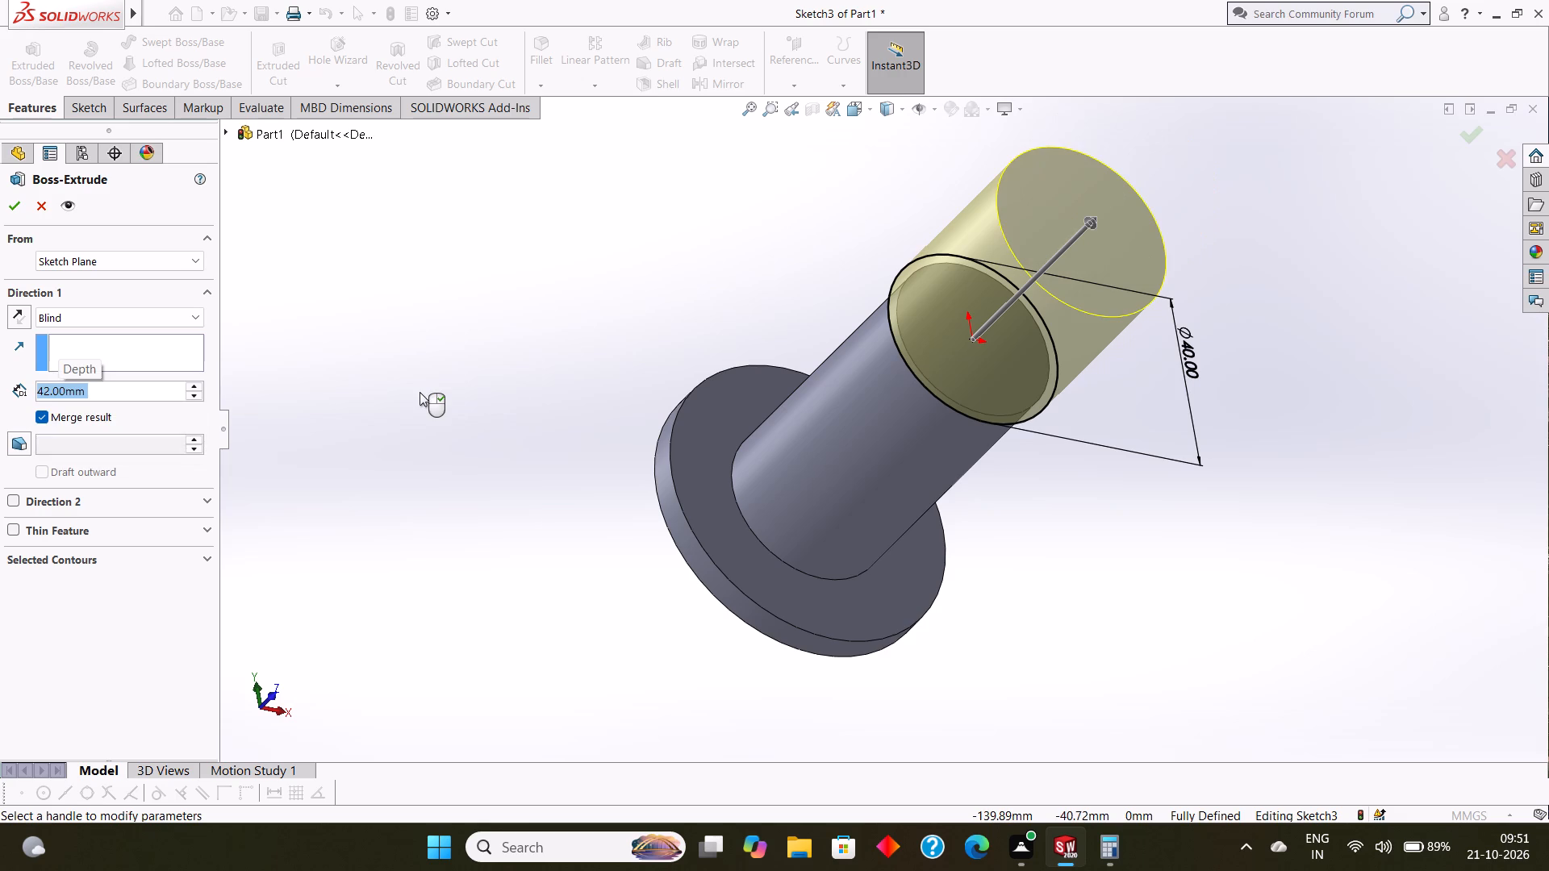
pyautogui.click(12, 202)
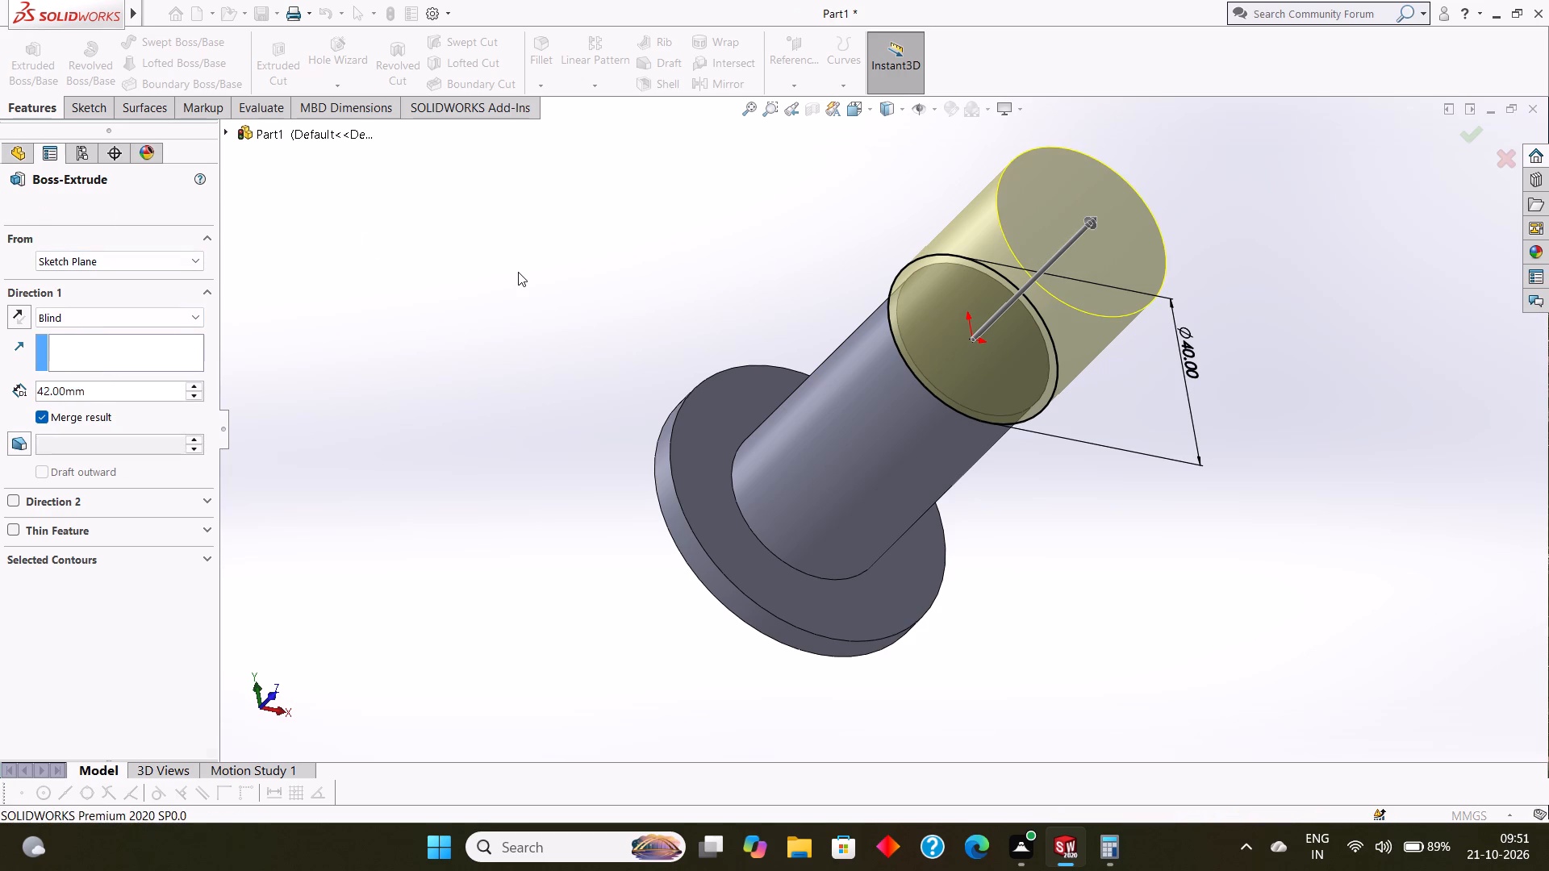
pyautogui.click(518, 272)
# Start a sketch on the 40 mm boss's end face and draw a circle of about 36.9 mm radius centred on the origin.
pyautogui.moveTo(570, 256); pyautogui.dragTo(506, 259, button='middle')
pyautogui.click(930, 212)
pyautogui.click(1004, 170)
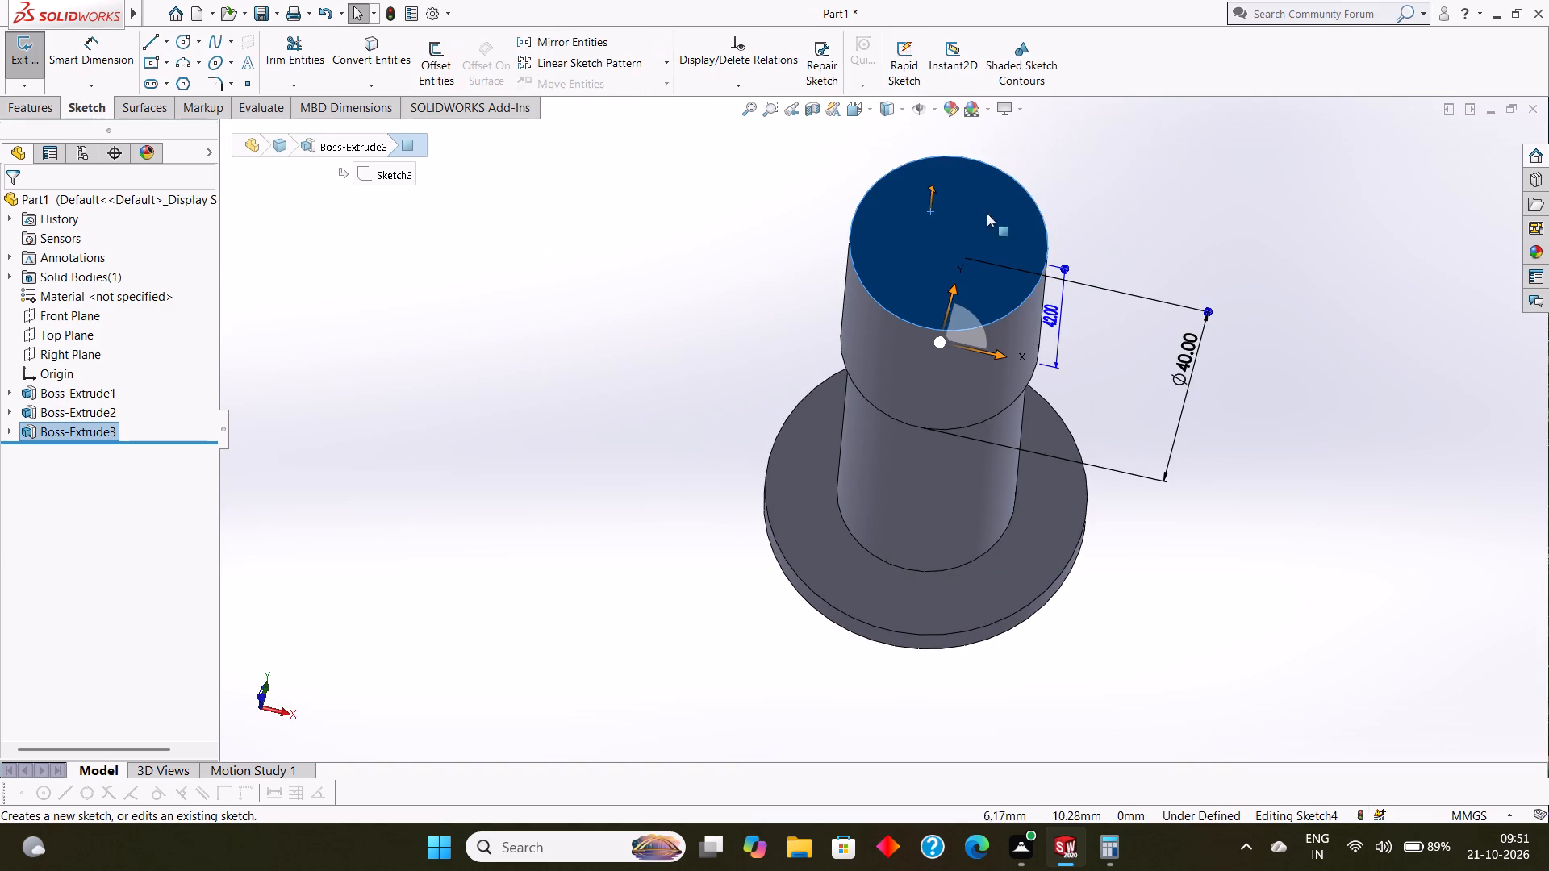
pyautogui.press('Escape')
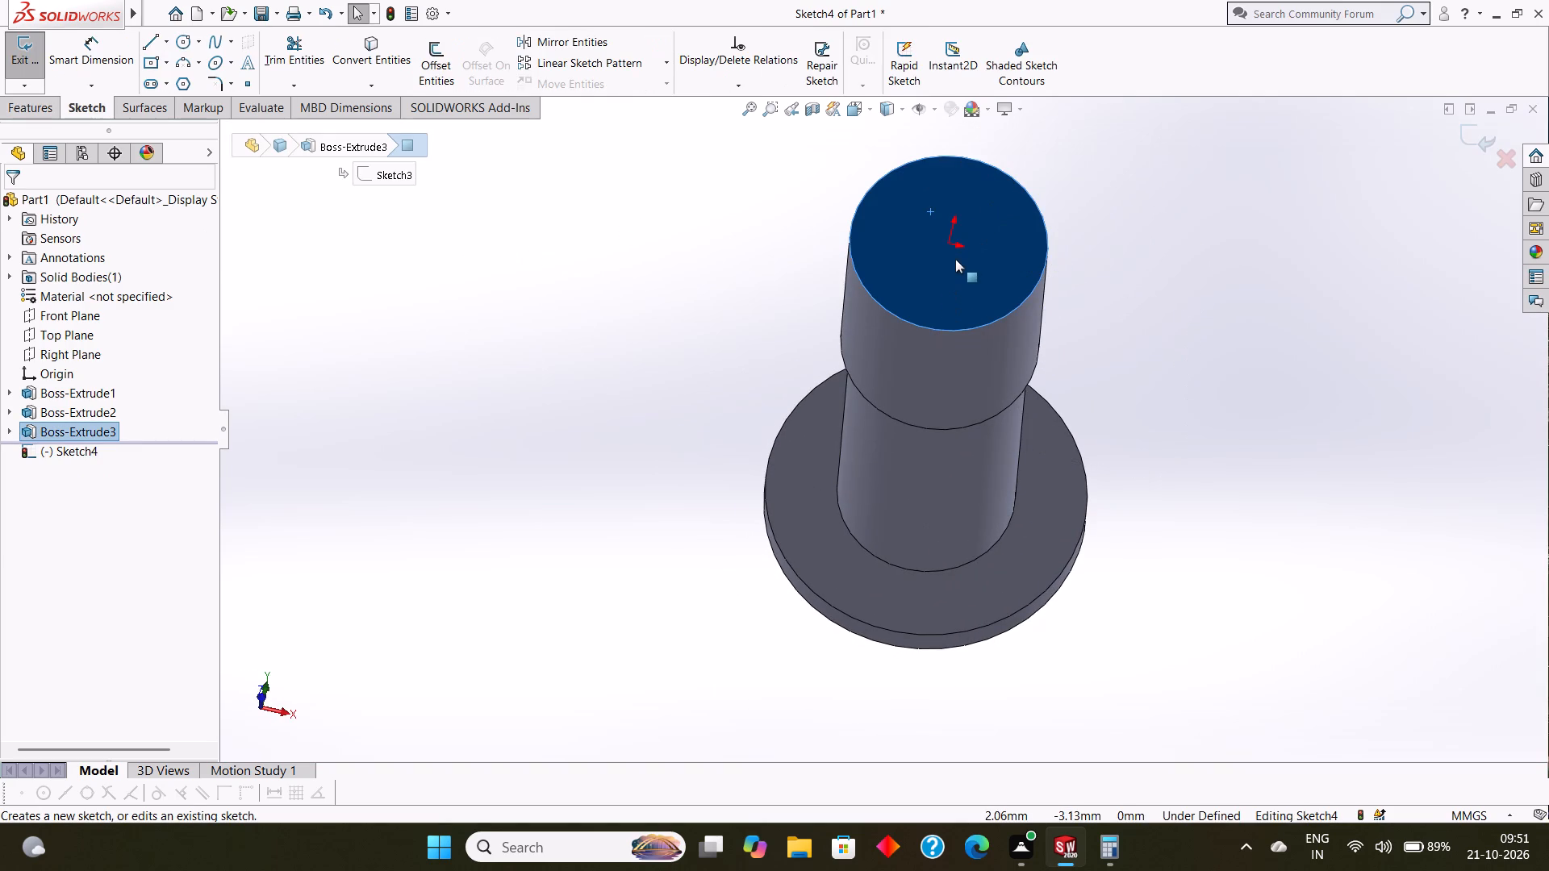
pyautogui.hotkey('ctrl', '8')
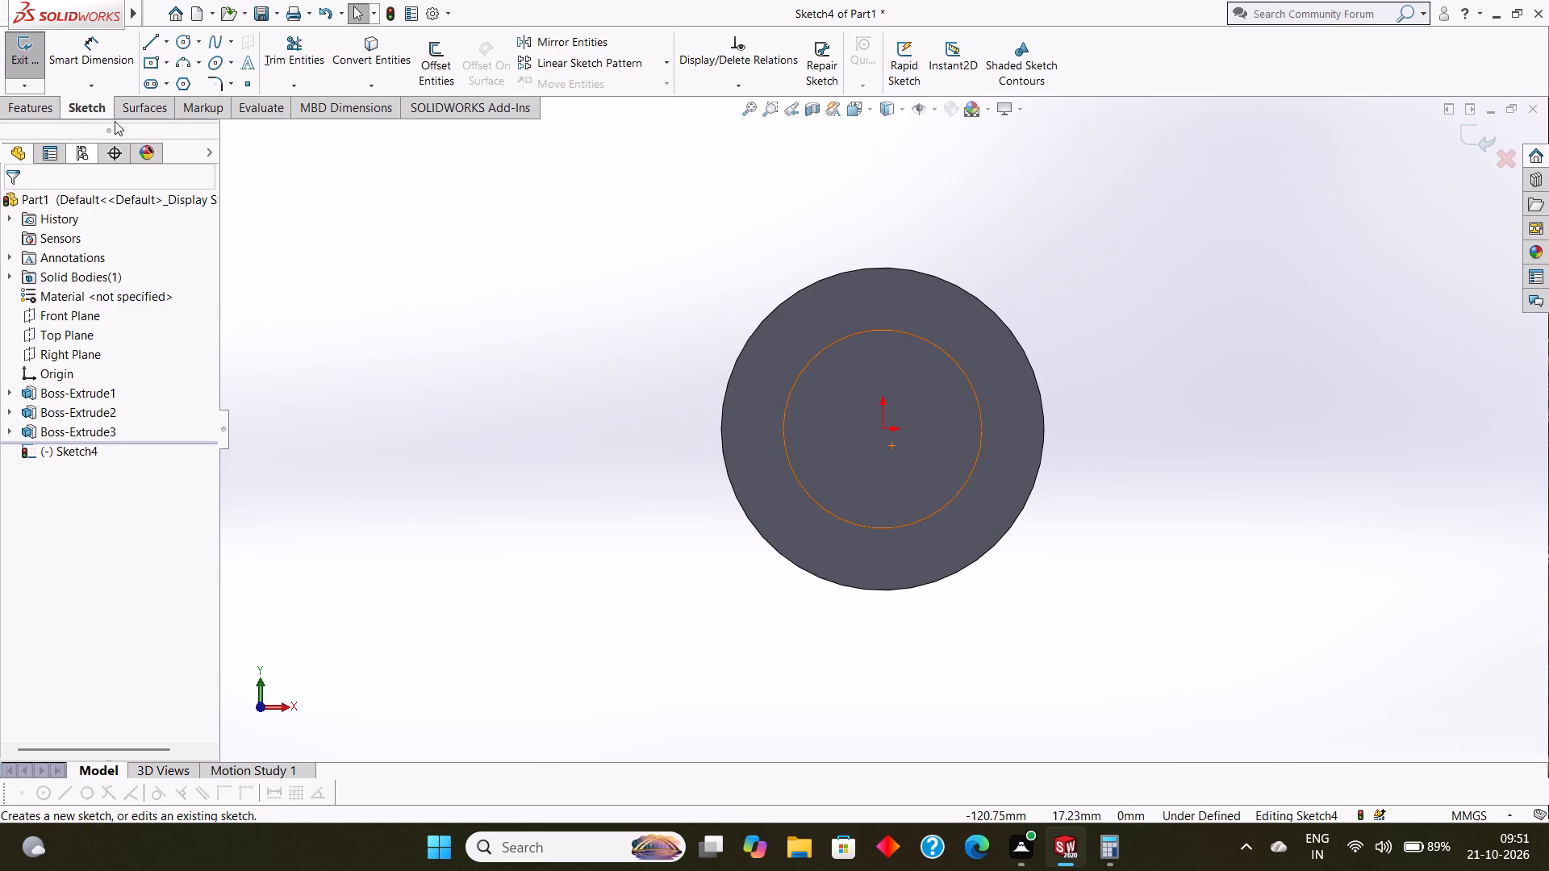
pyautogui.click(182, 40)
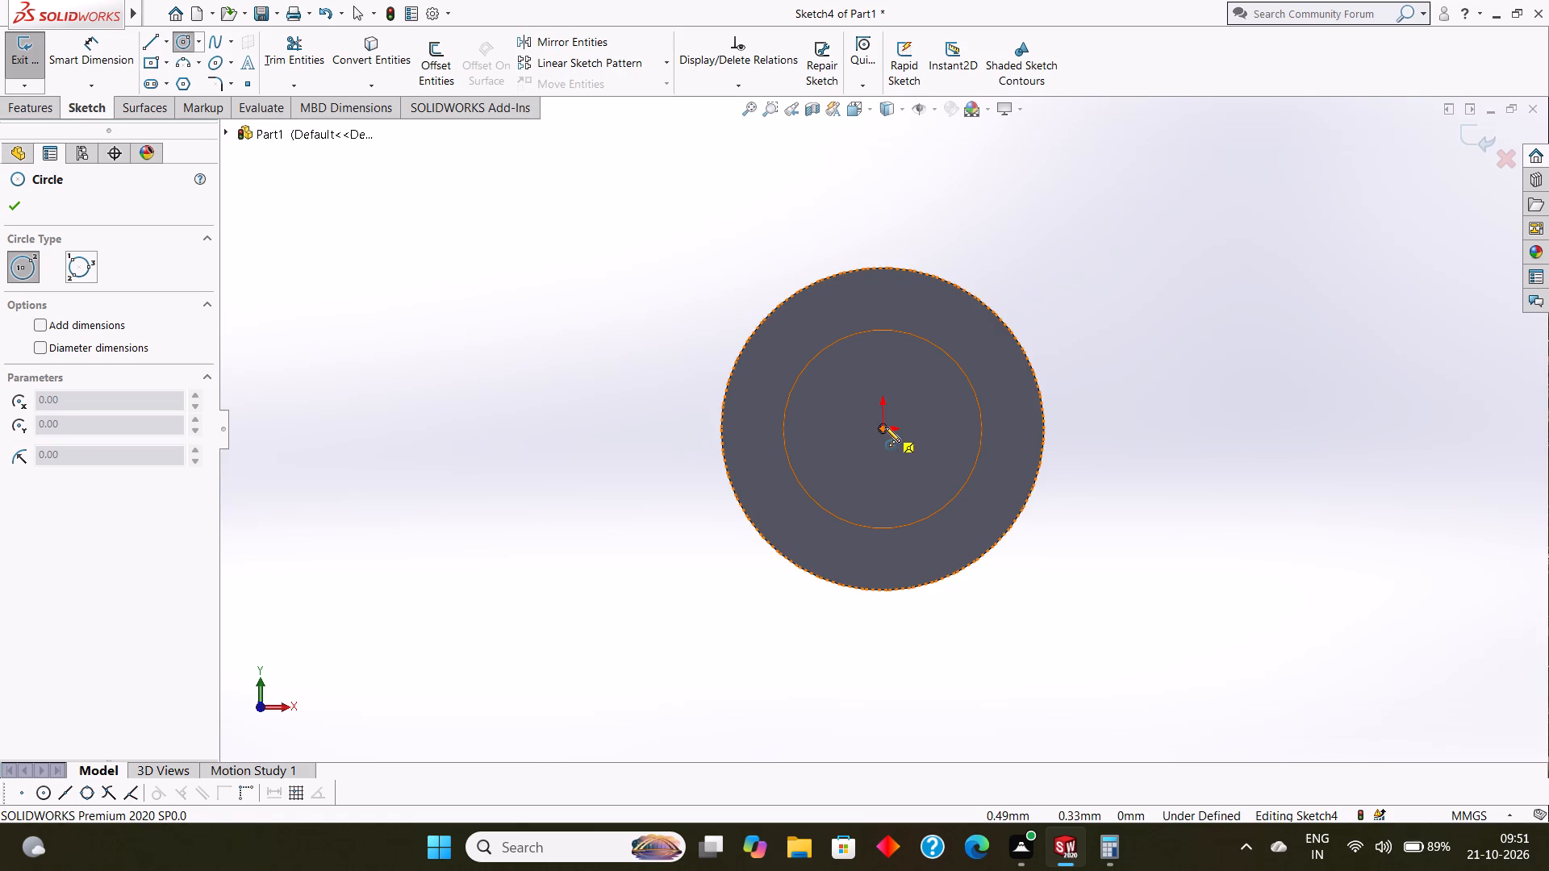
pyautogui.moveTo(885, 427); pyautogui.dragTo(1051, 500)
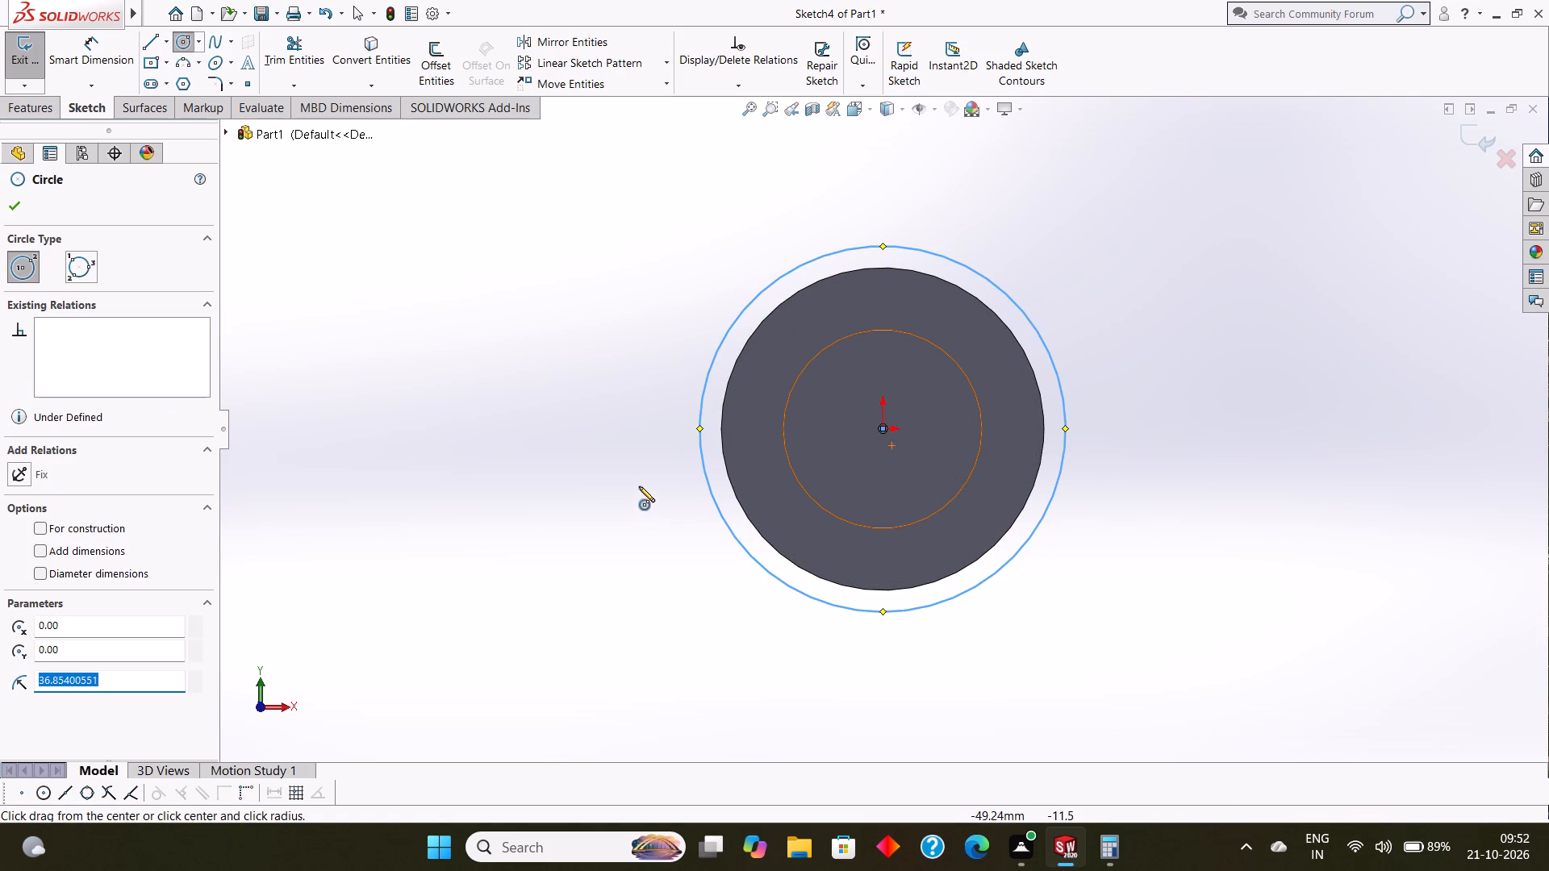
pyautogui.click(17, 209)
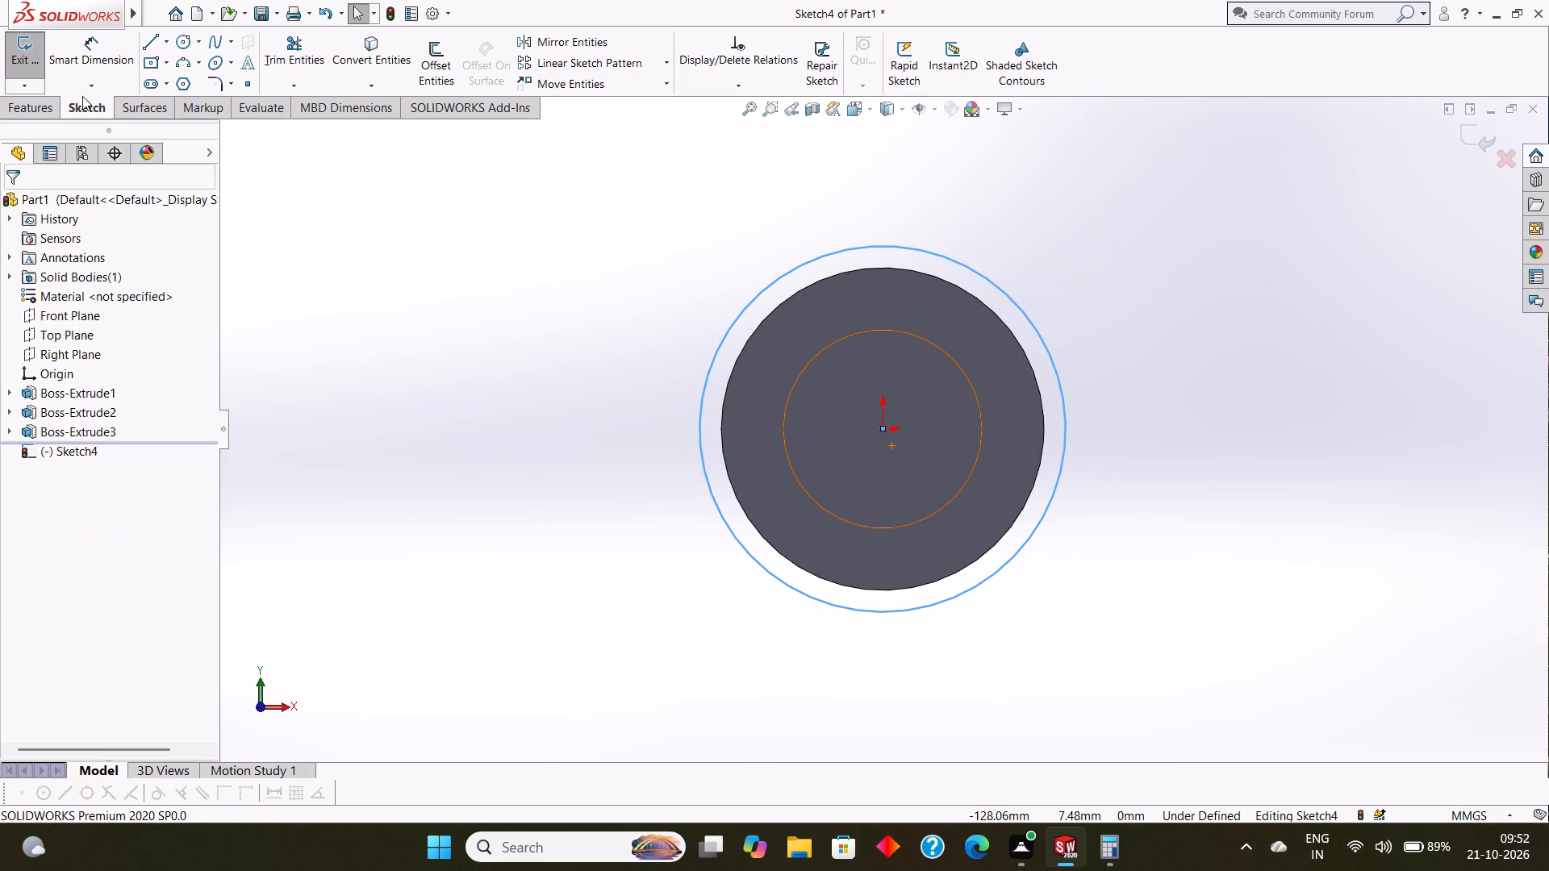
# Dimension the new end-face circle's diameter at 65 mm.
pyautogui.click(100, 55)
pyautogui.click(965, 262)
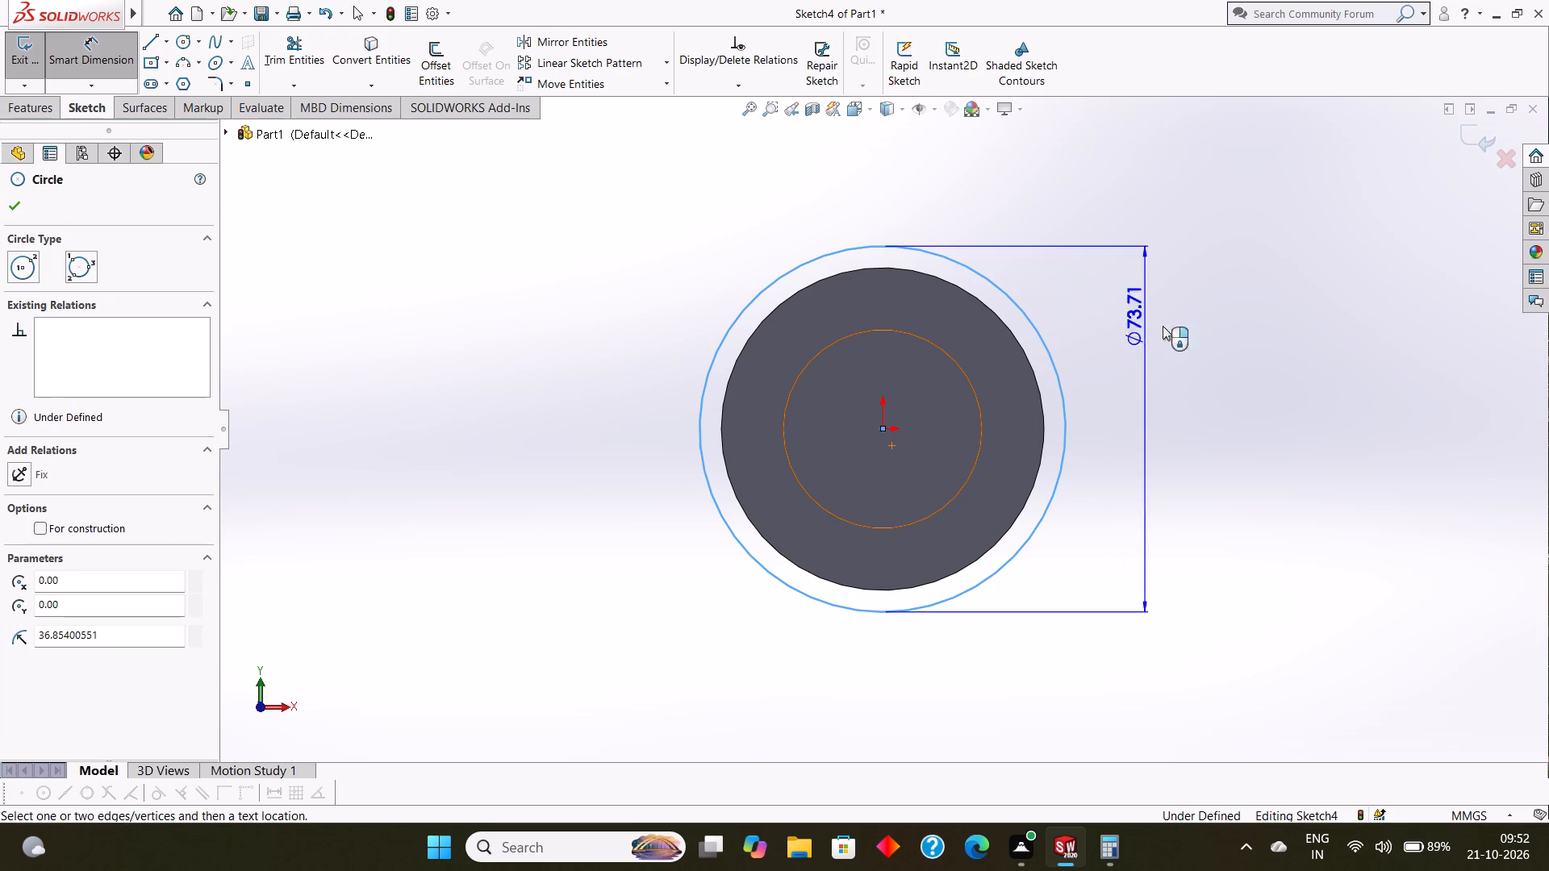
pyautogui.click(1250, 385)
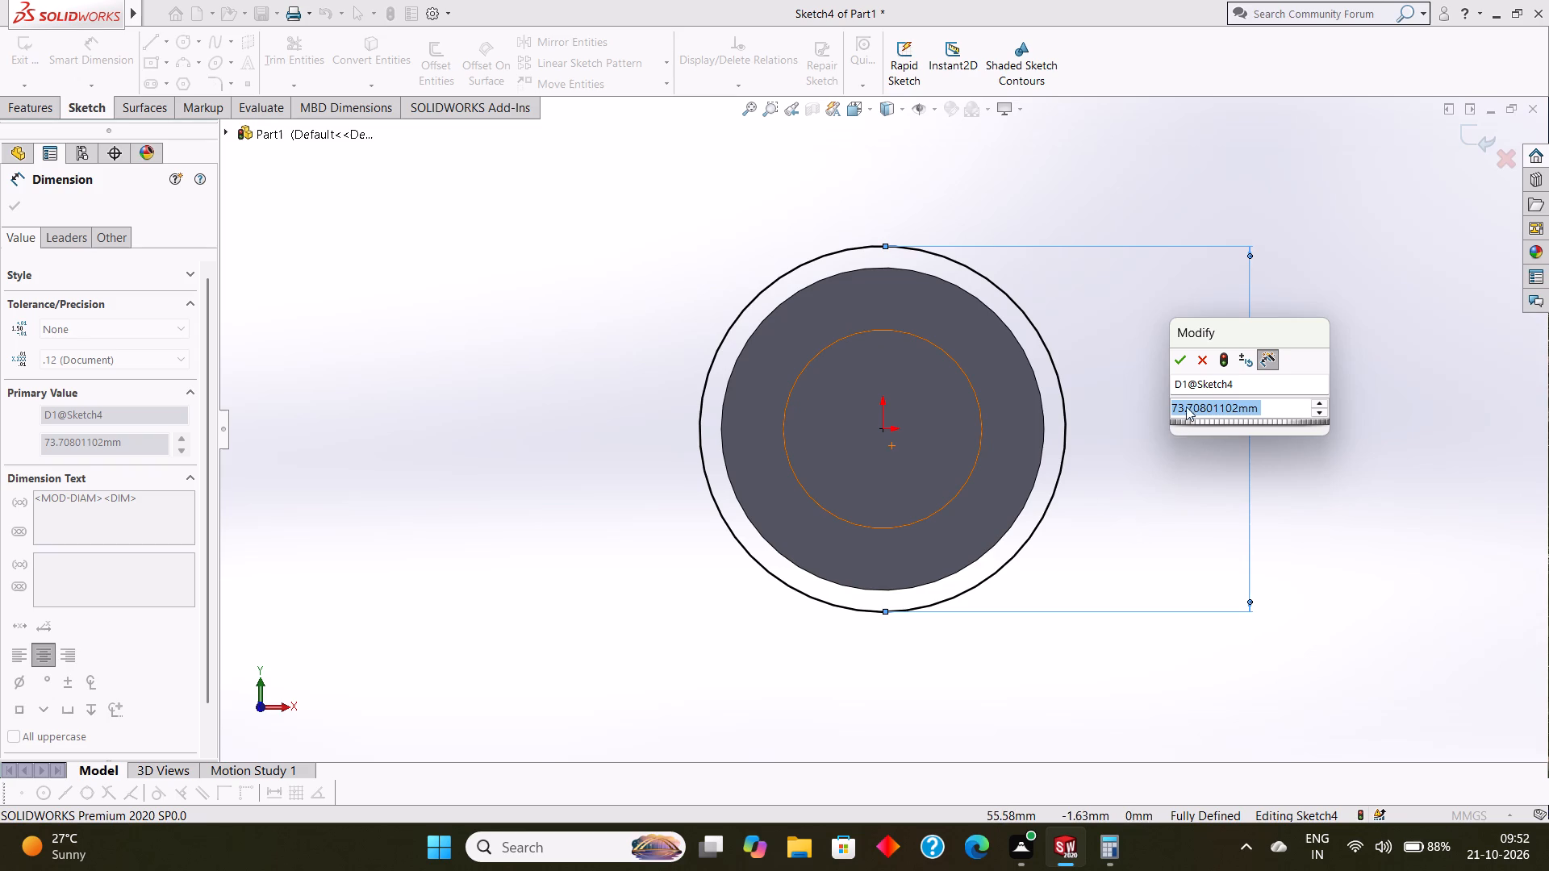
pyautogui.press('BackSpace')
pyautogui.write('65')
pyautogui.press('Return')
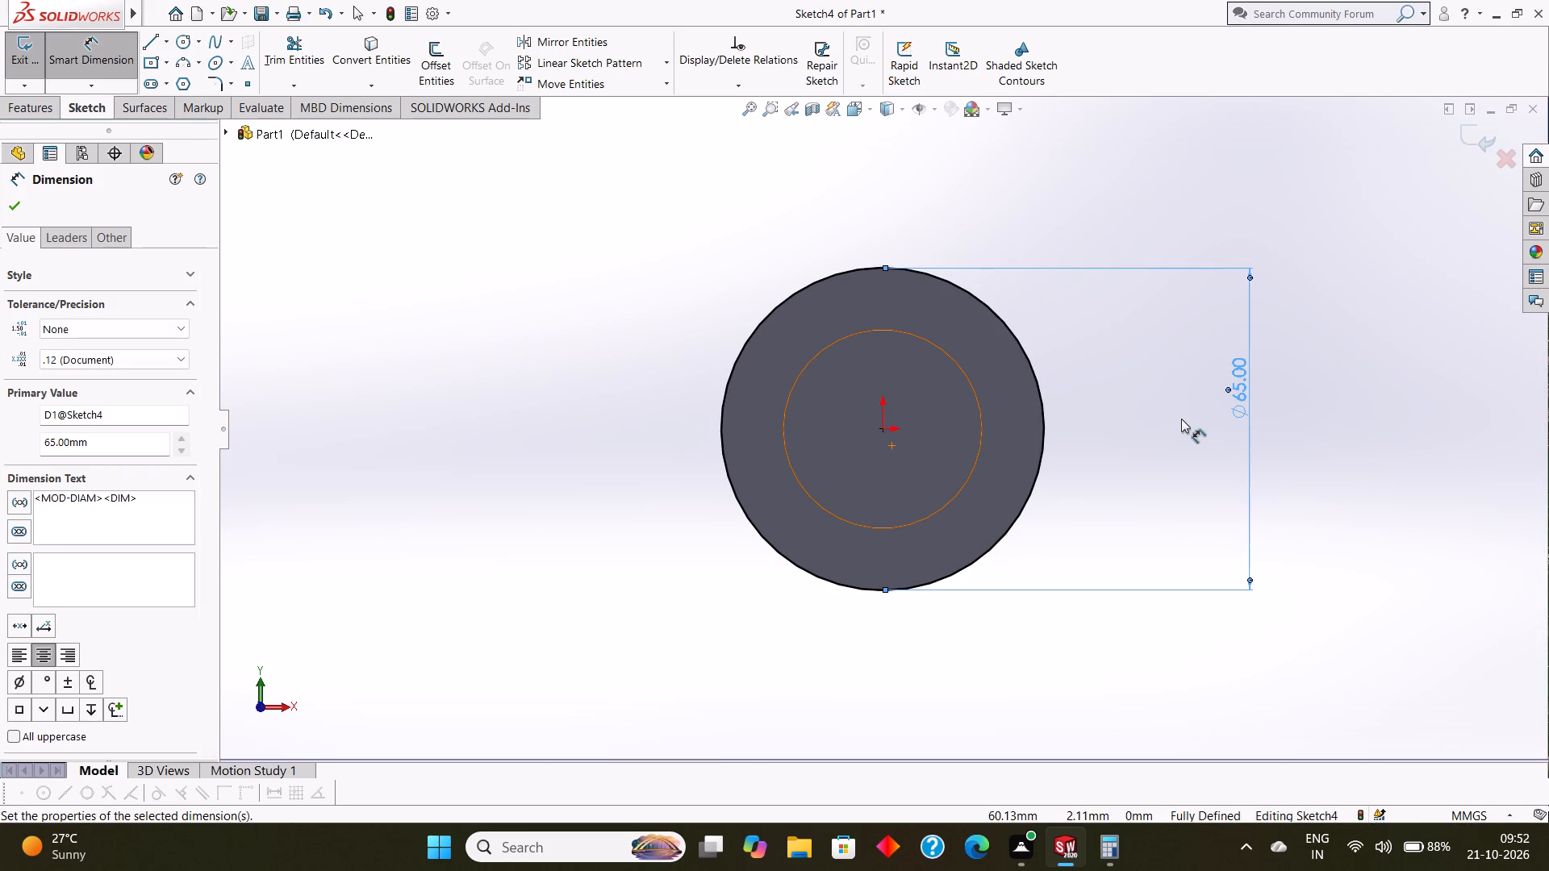
pyautogui.moveTo(1059, 415); pyautogui.dragTo(1067, 294, button='middle')
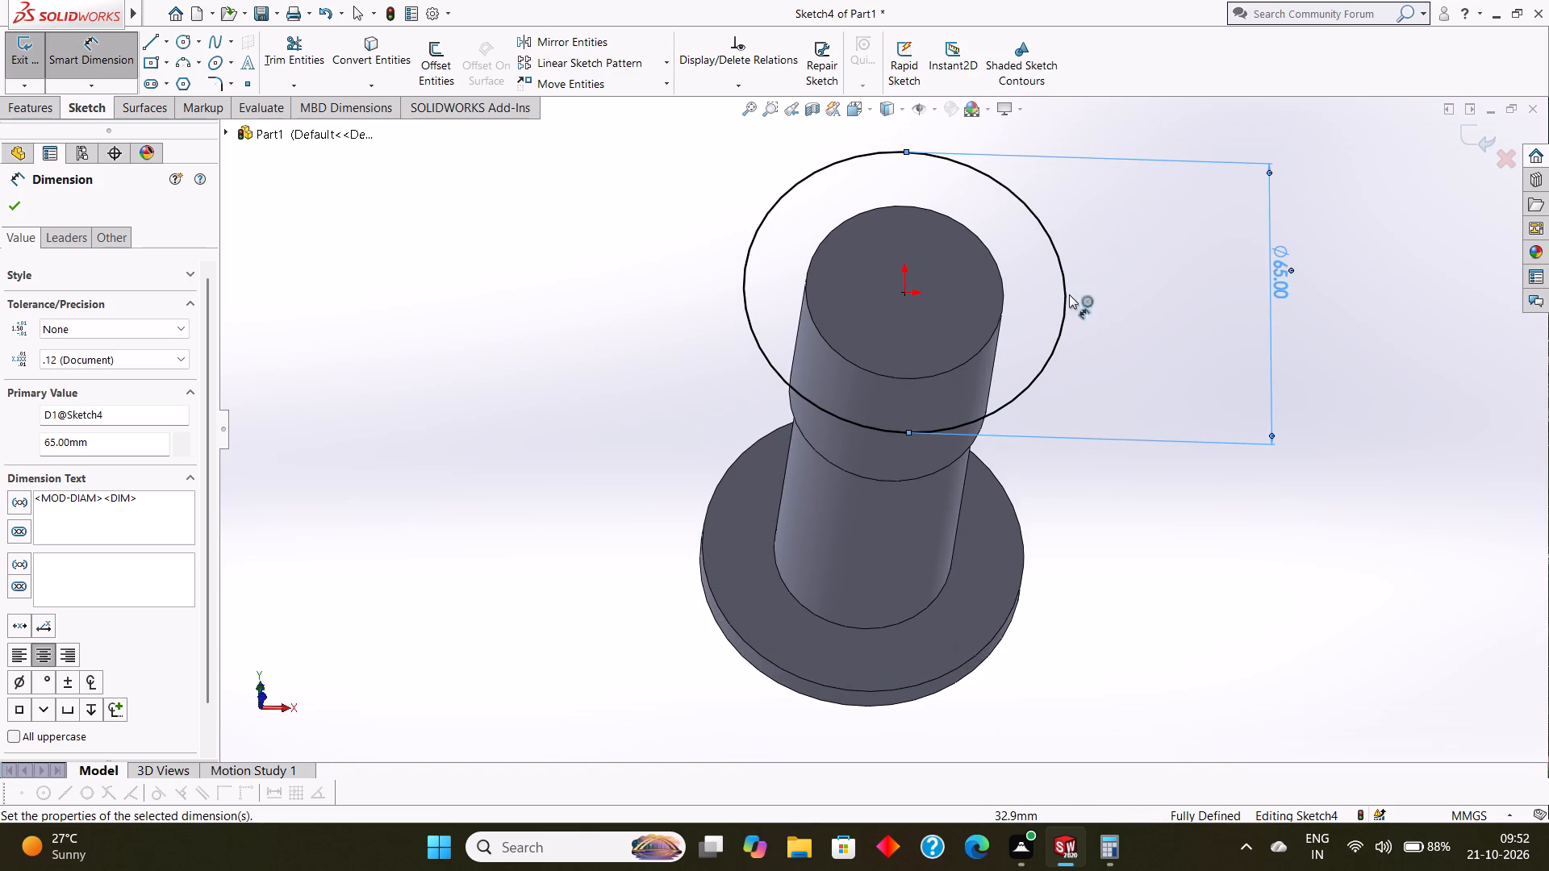
pyautogui.click(11, 213)
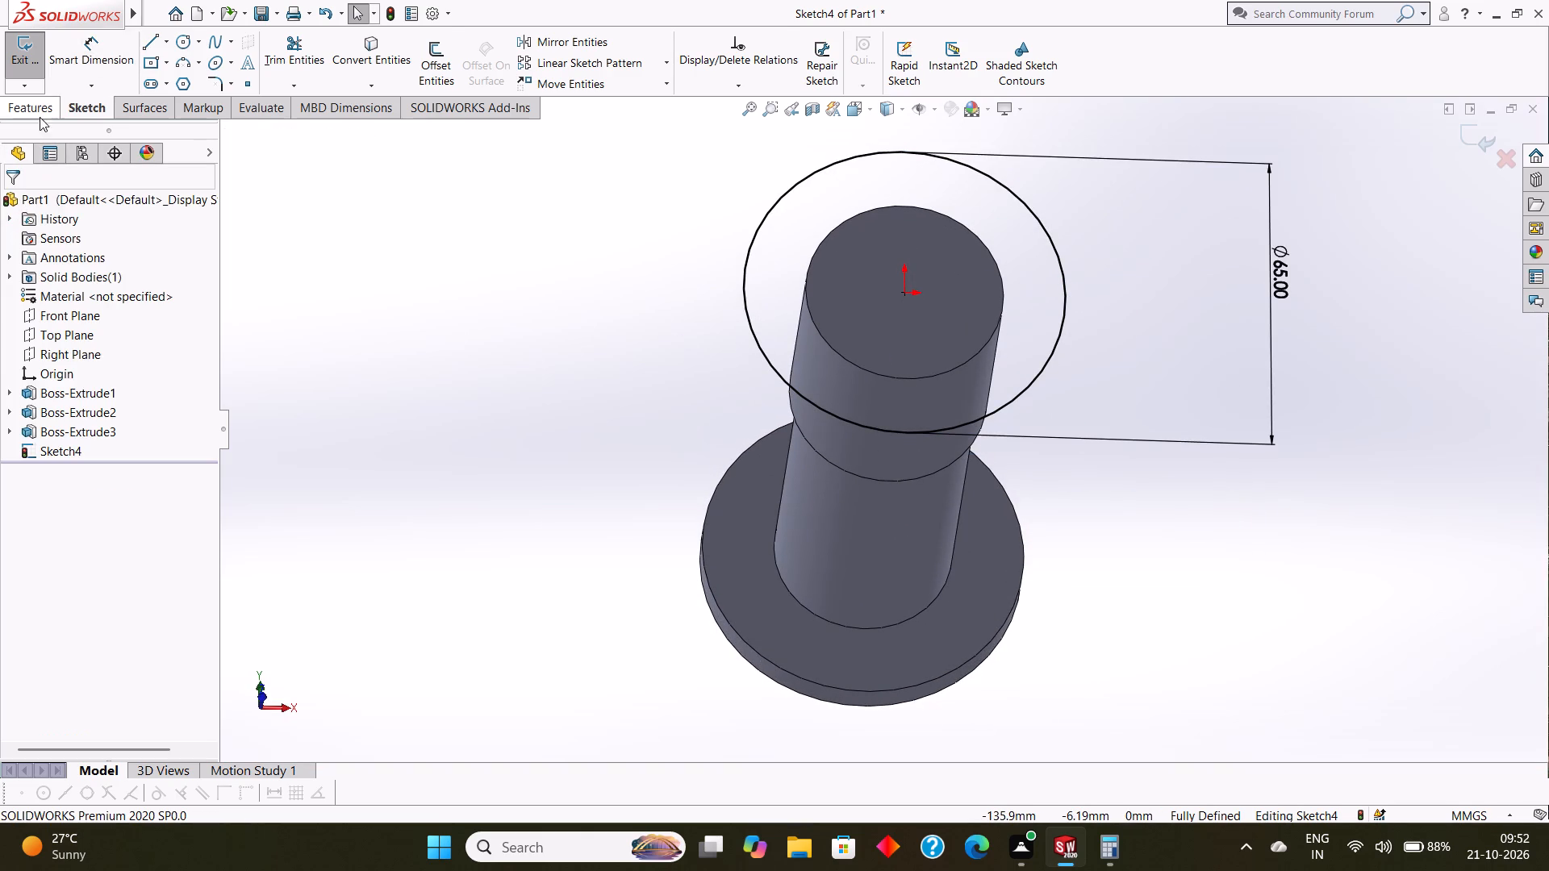
# Extrude the 65 mm circle as a blind end flange 6 mm thick, merged with the body.
pyautogui.click(40, 114)
pyautogui.click(44, 67)
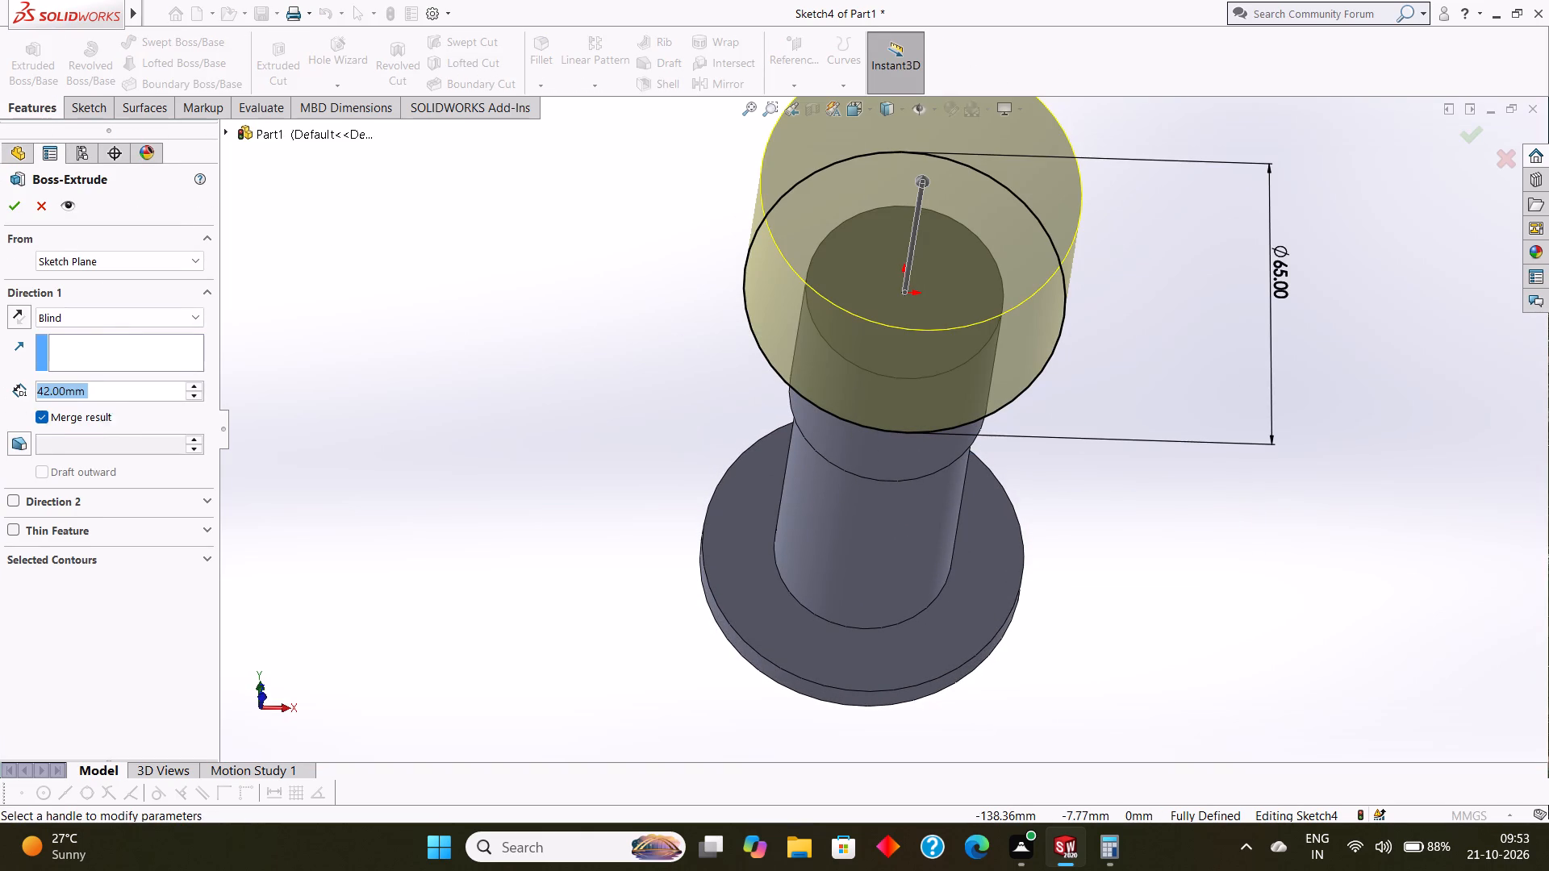
pyautogui.press('BackSpace')
pyautogui.press('6')
pyautogui.press('Return')
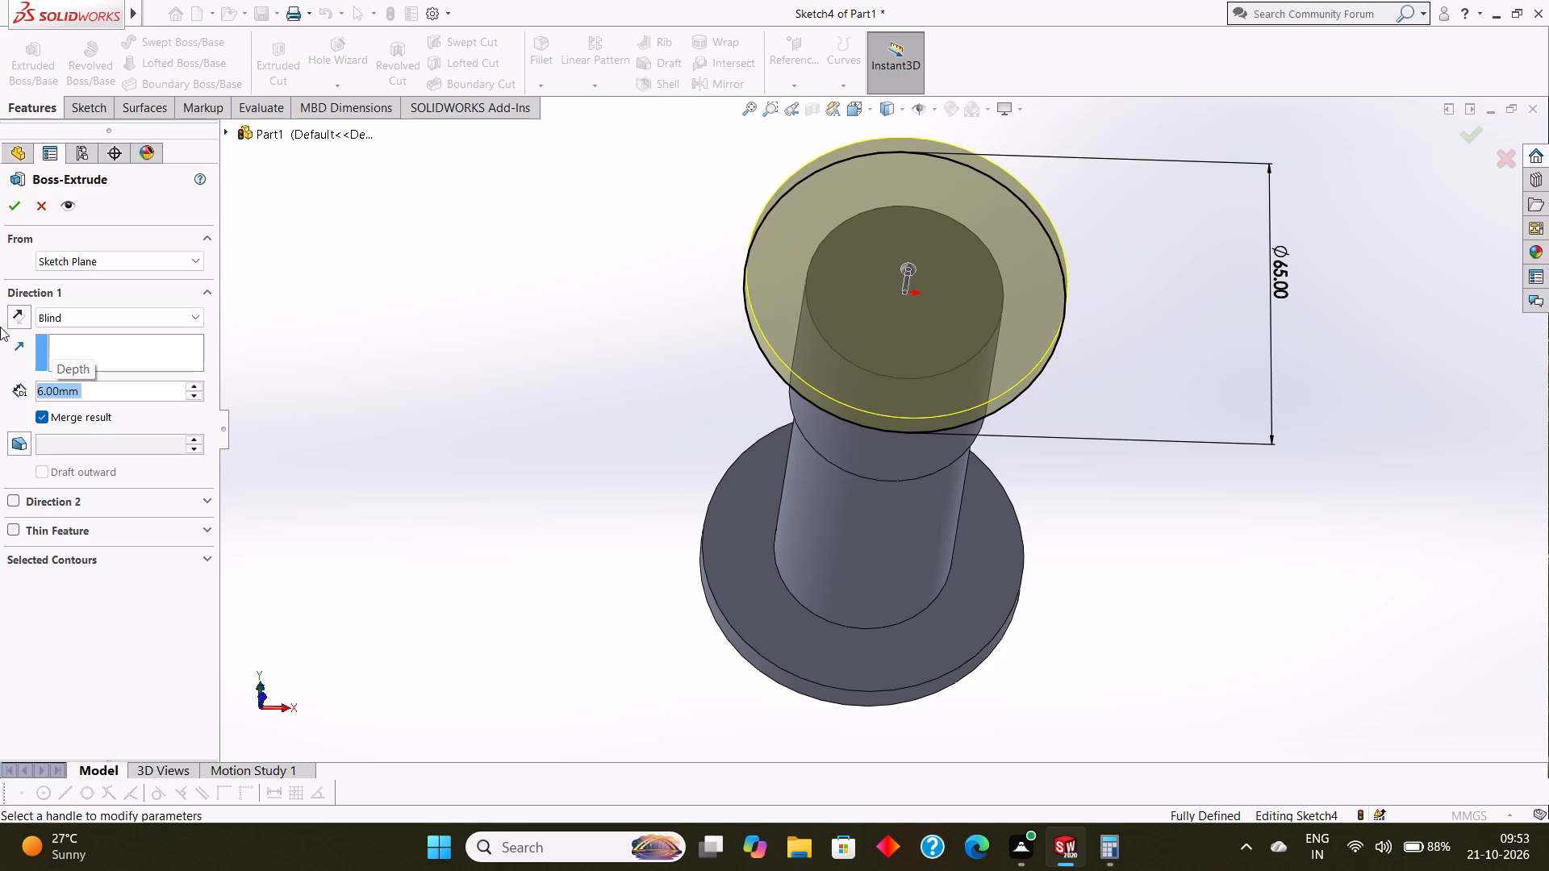
pyautogui.click(8, 211)
pyautogui.click(465, 326)
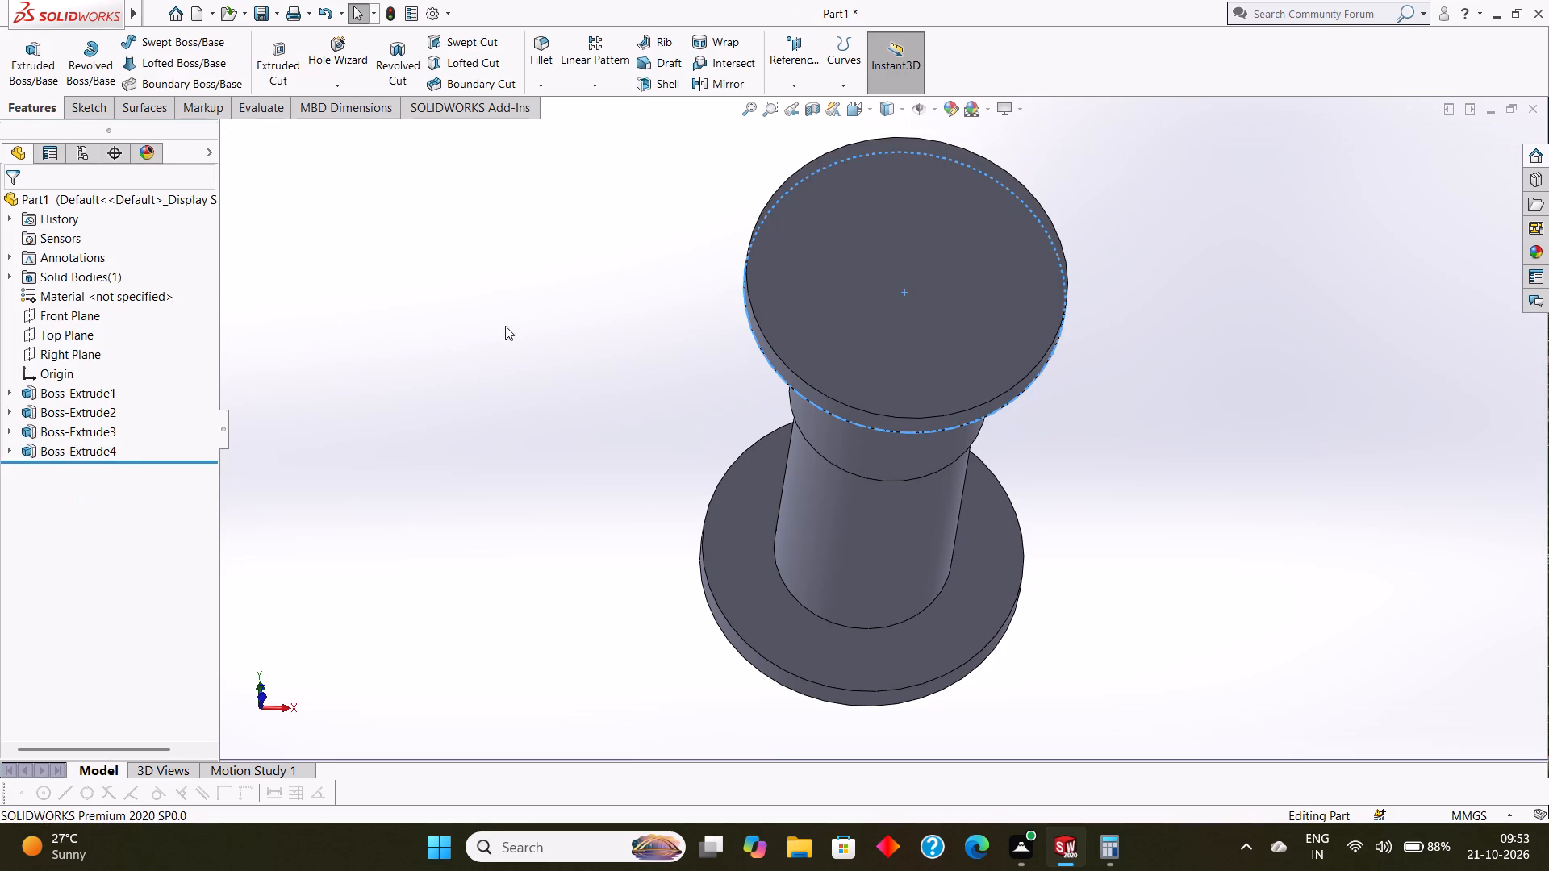
pyautogui.moveTo(508, 326); pyautogui.dragTo(529, 298, button='middle')
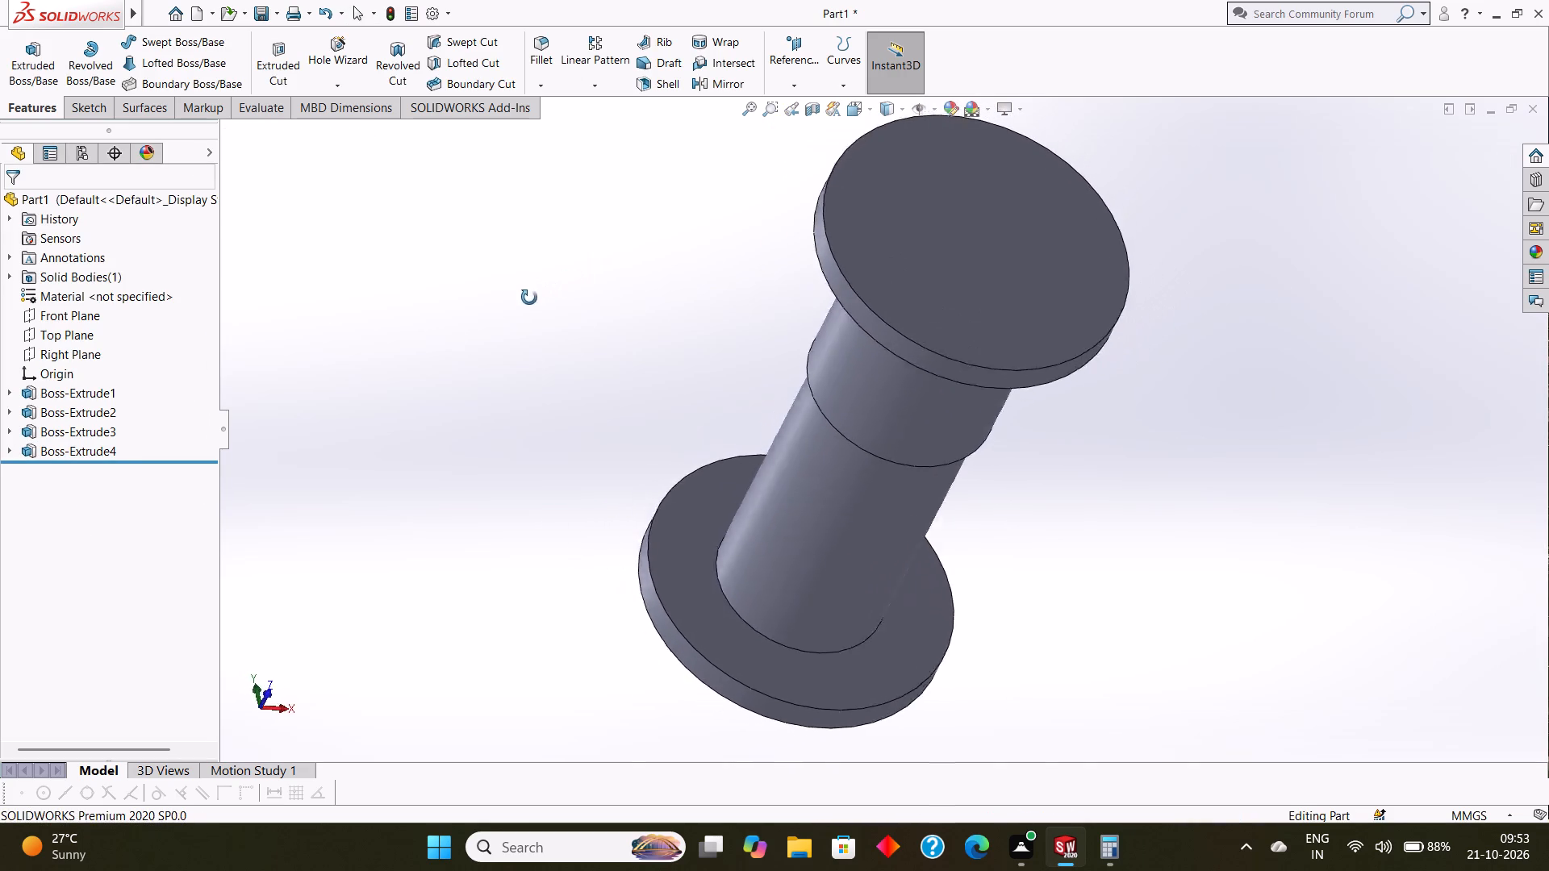
# Start a sketch on the new end flange's outer face and draw a circle of about 23 mm radius centred on the origin.
pyautogui.moveTo(529, 298); pyautogui.dragTo(512, 306, button='middle')
pyautogui.scroll(1, 512, 306)
pyautogui.moveTo(520, 316); pyautogui.dragTo(521, 327, button='middle')
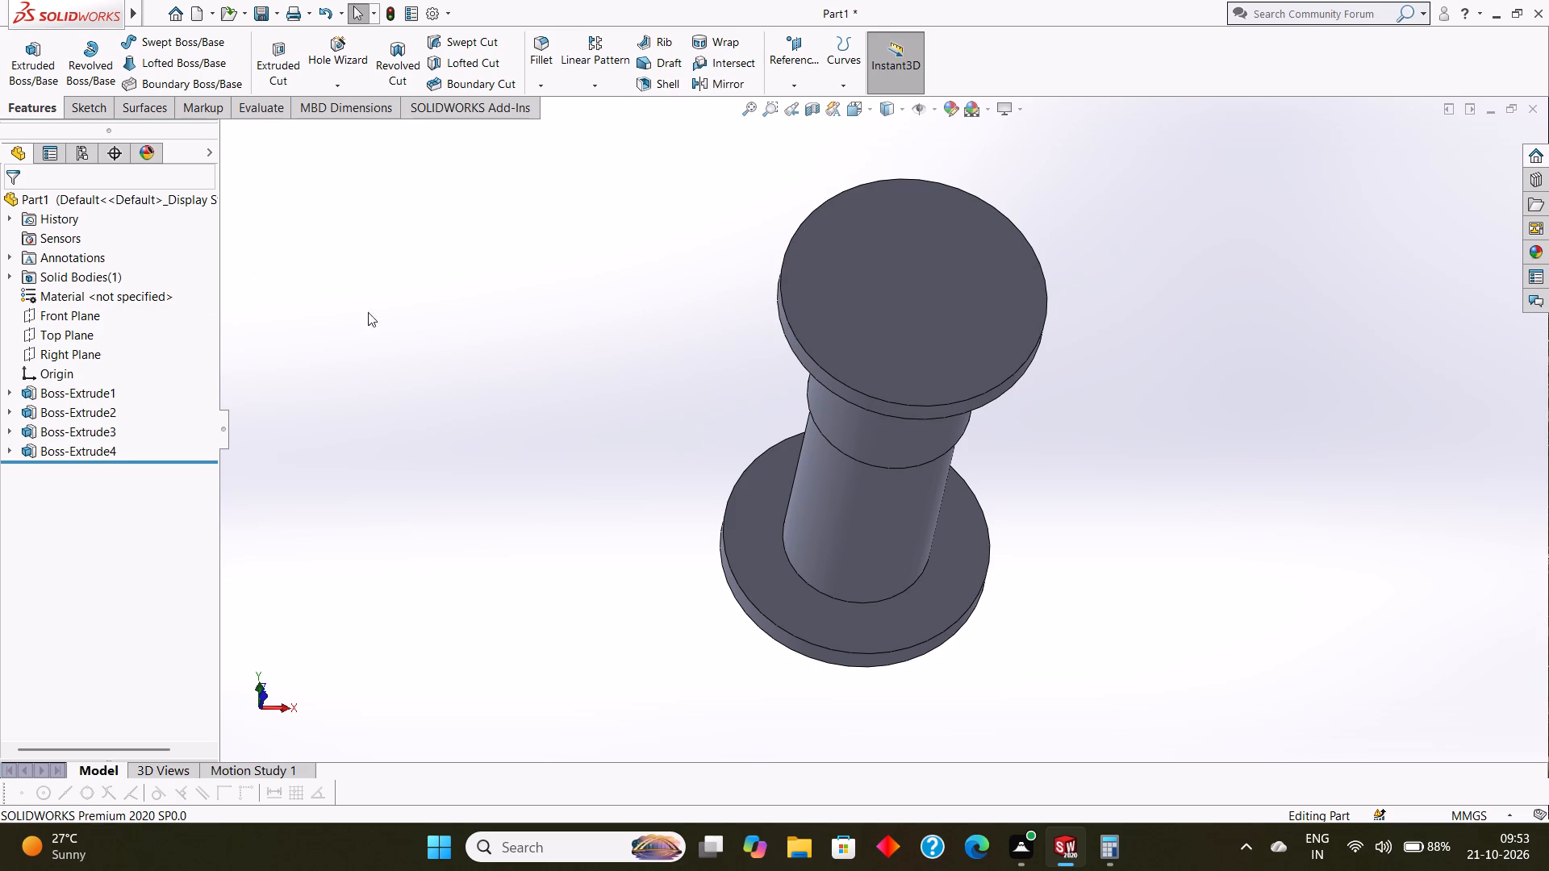
pyautogui.middleClick(414, 324)
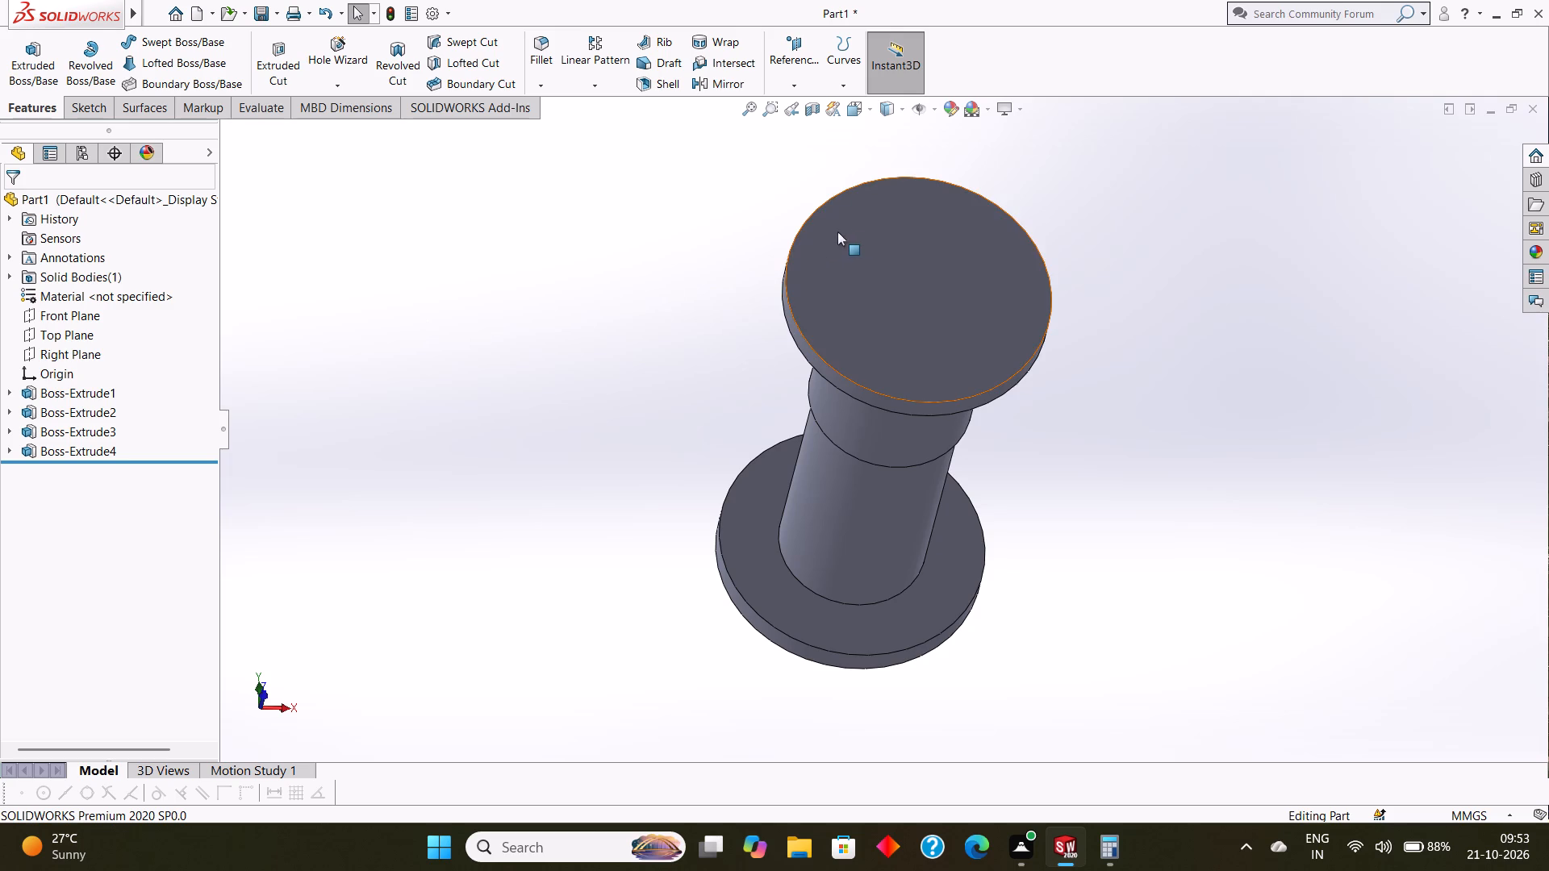
pyautogui.click(883, 211)
pyautogui.click(946, 166)
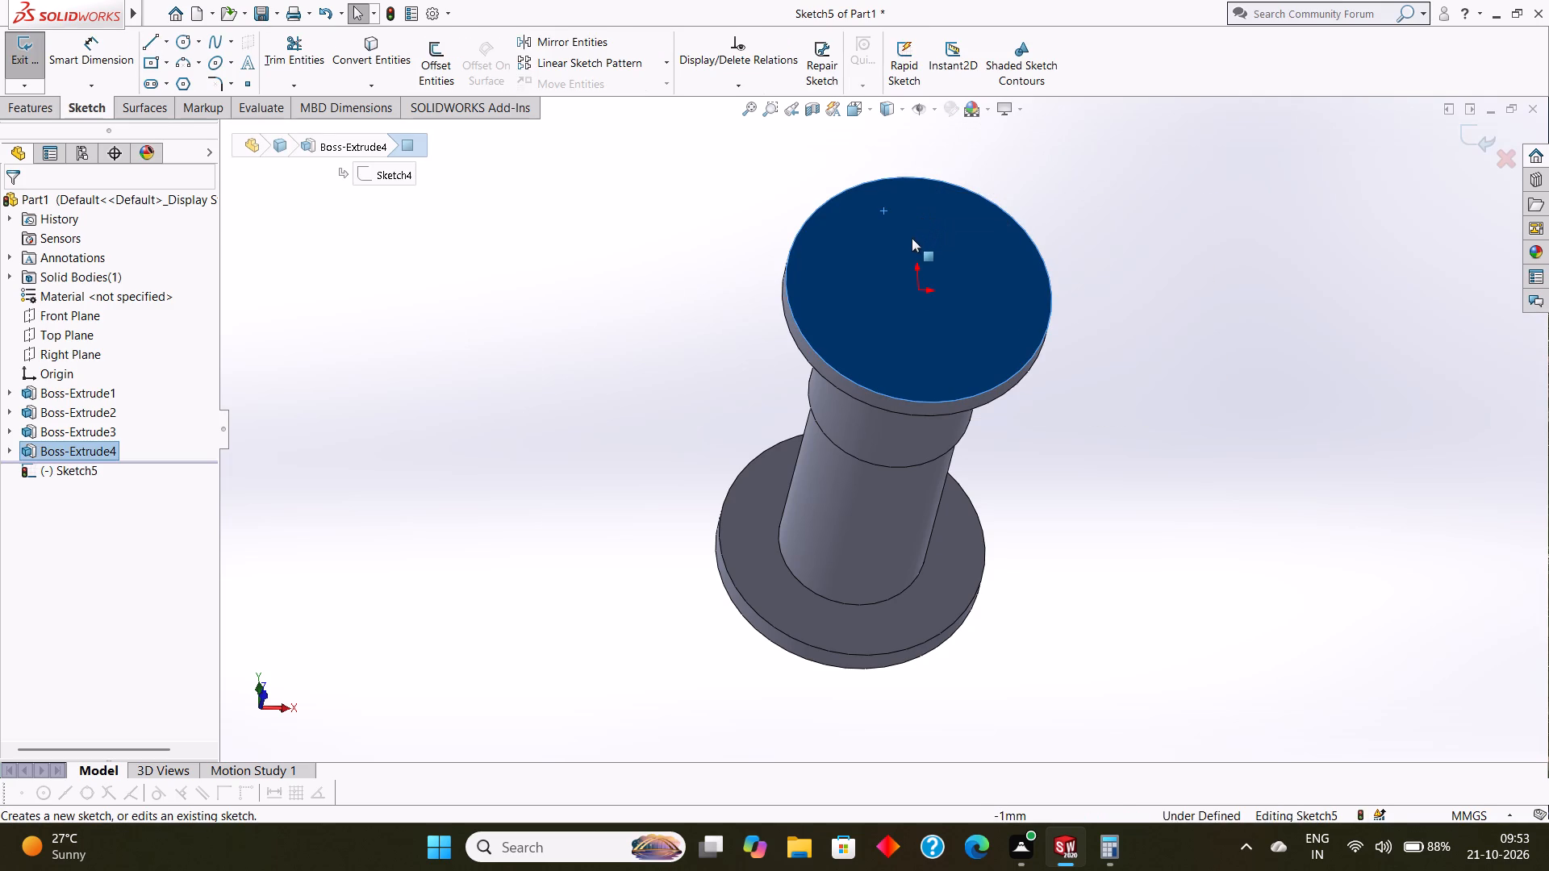
pyautogui.hotkey('ctrl', '8')
pyautogui.press('Escape')
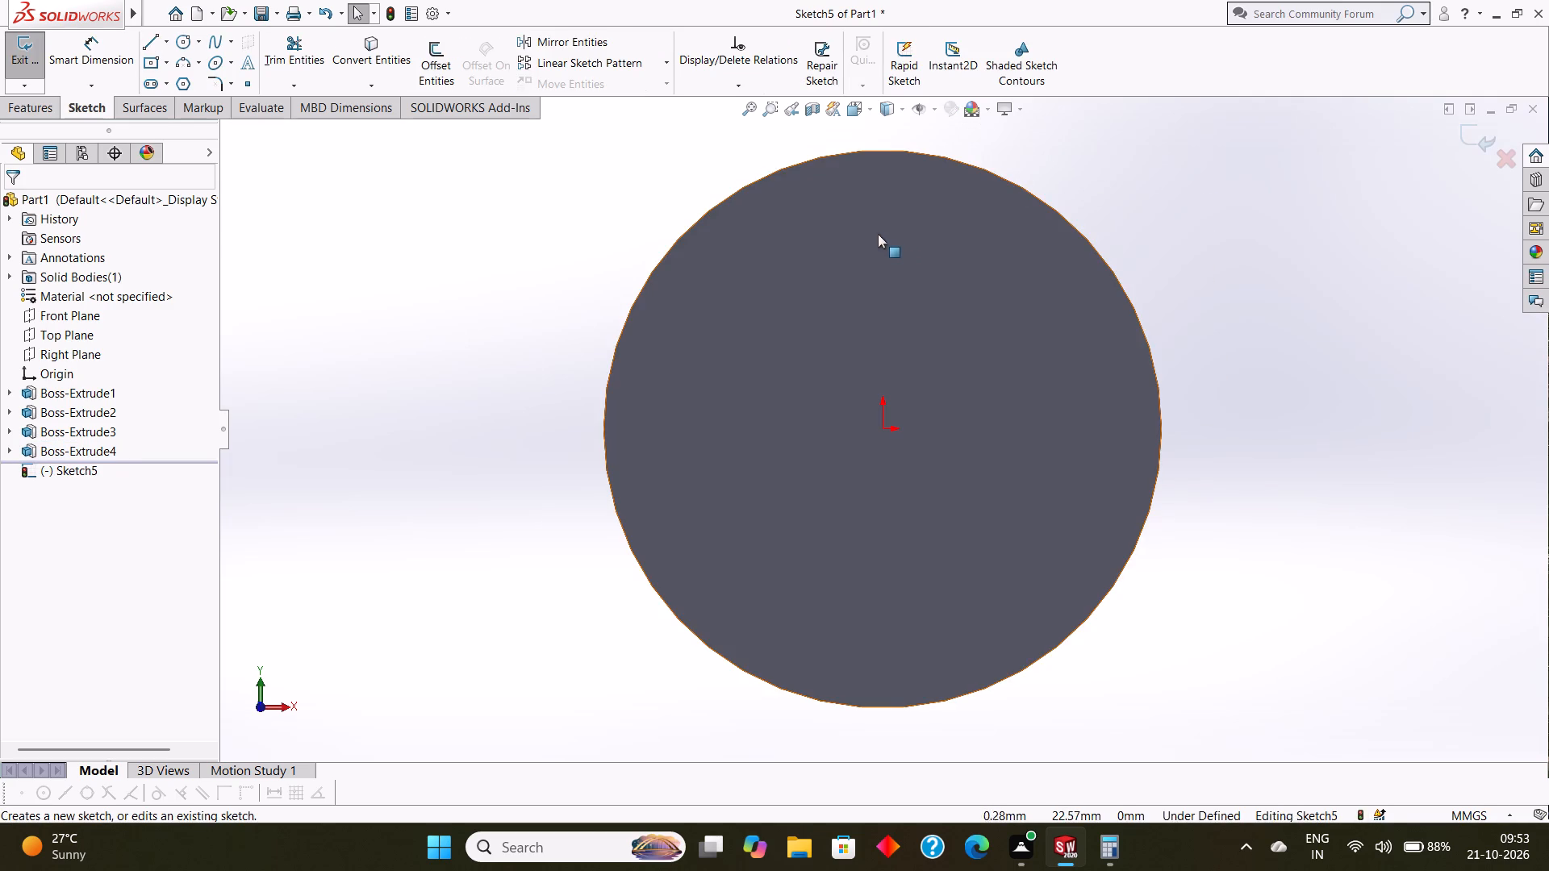
pyautogui.click(180, 41)
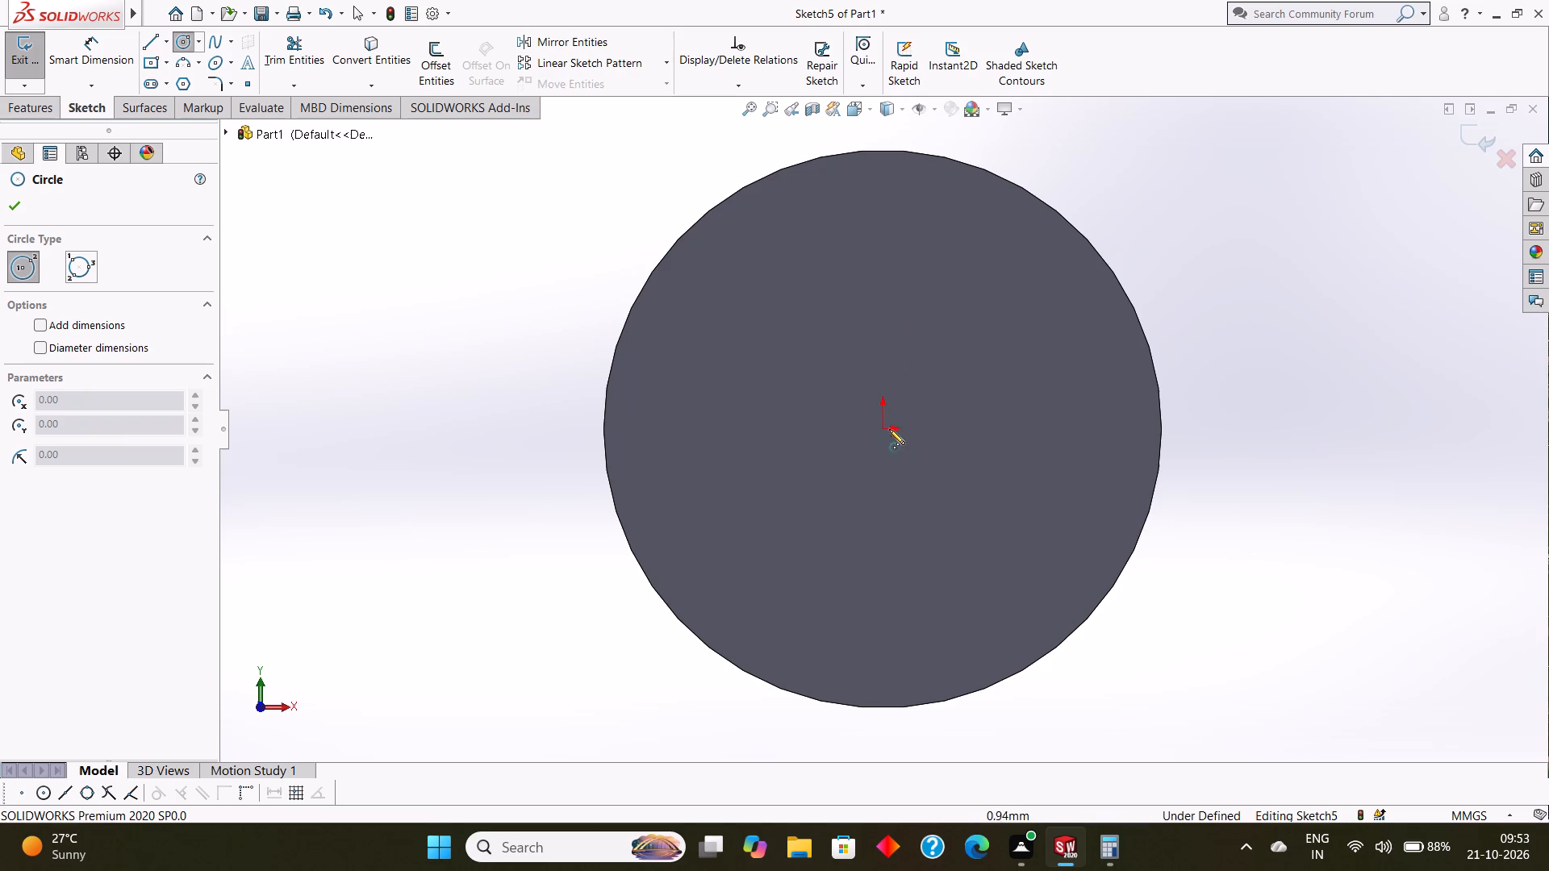
pyautogui.click(885, 429)
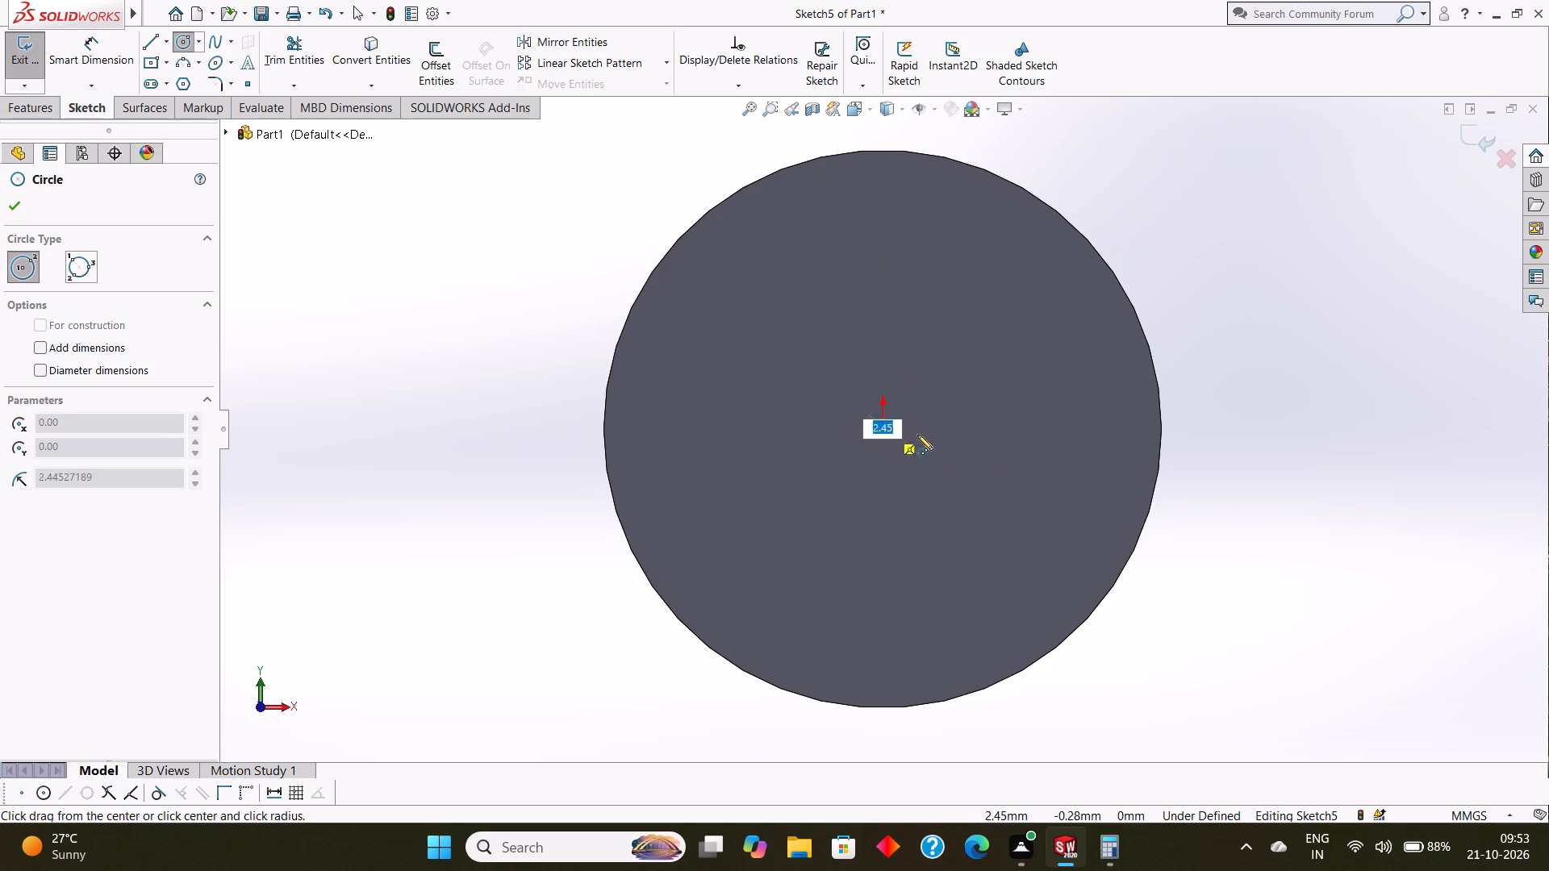
pyautogui.click(1077, 465)
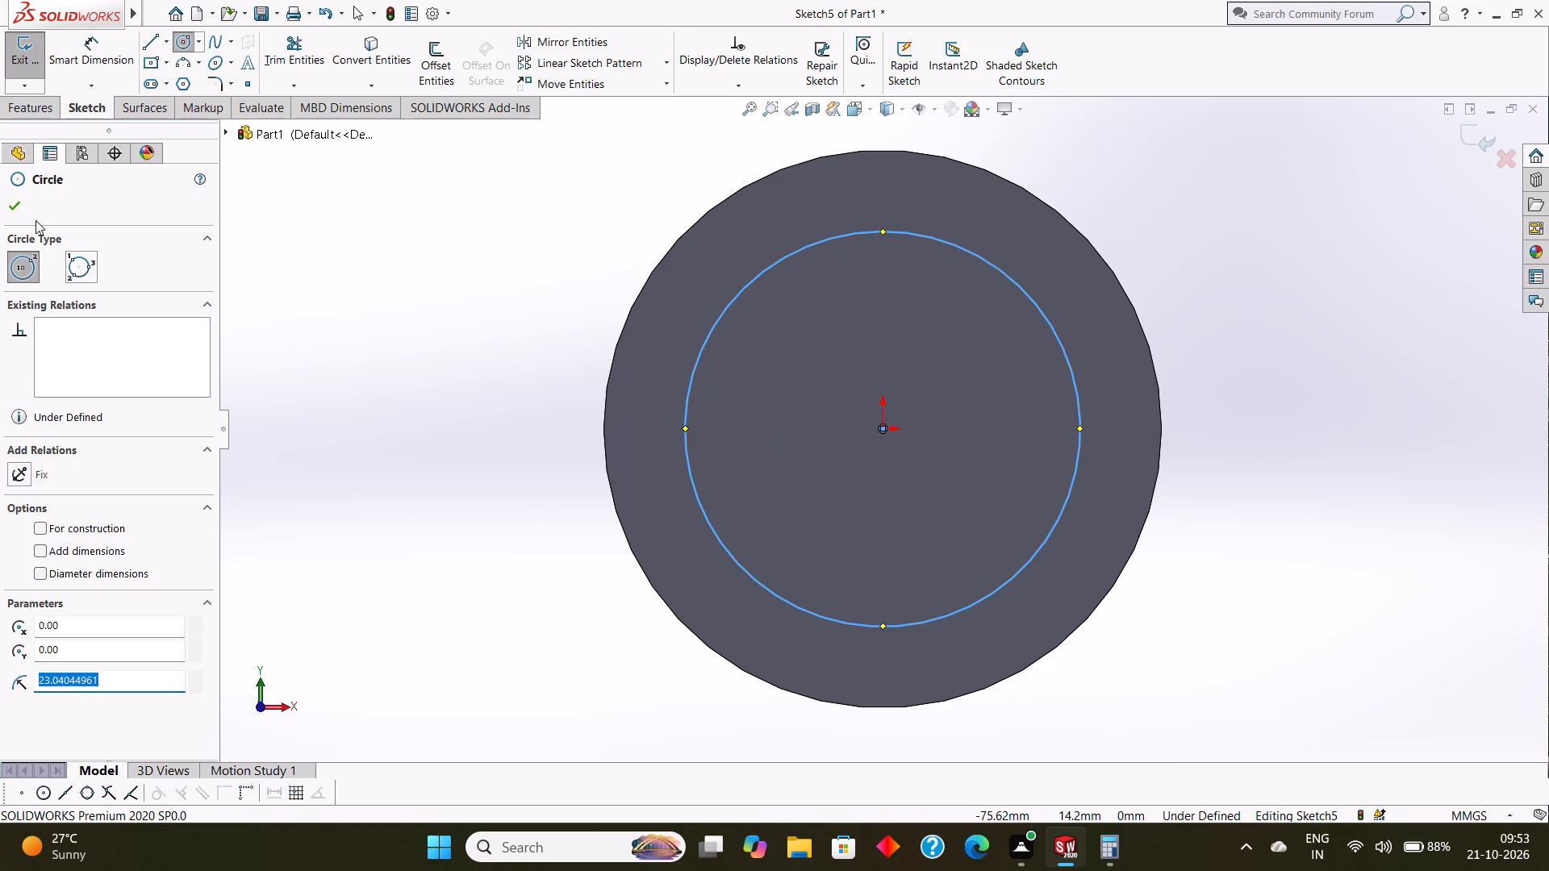
pyautogui.click(27, 207)
pyautogui.click(18, 204)
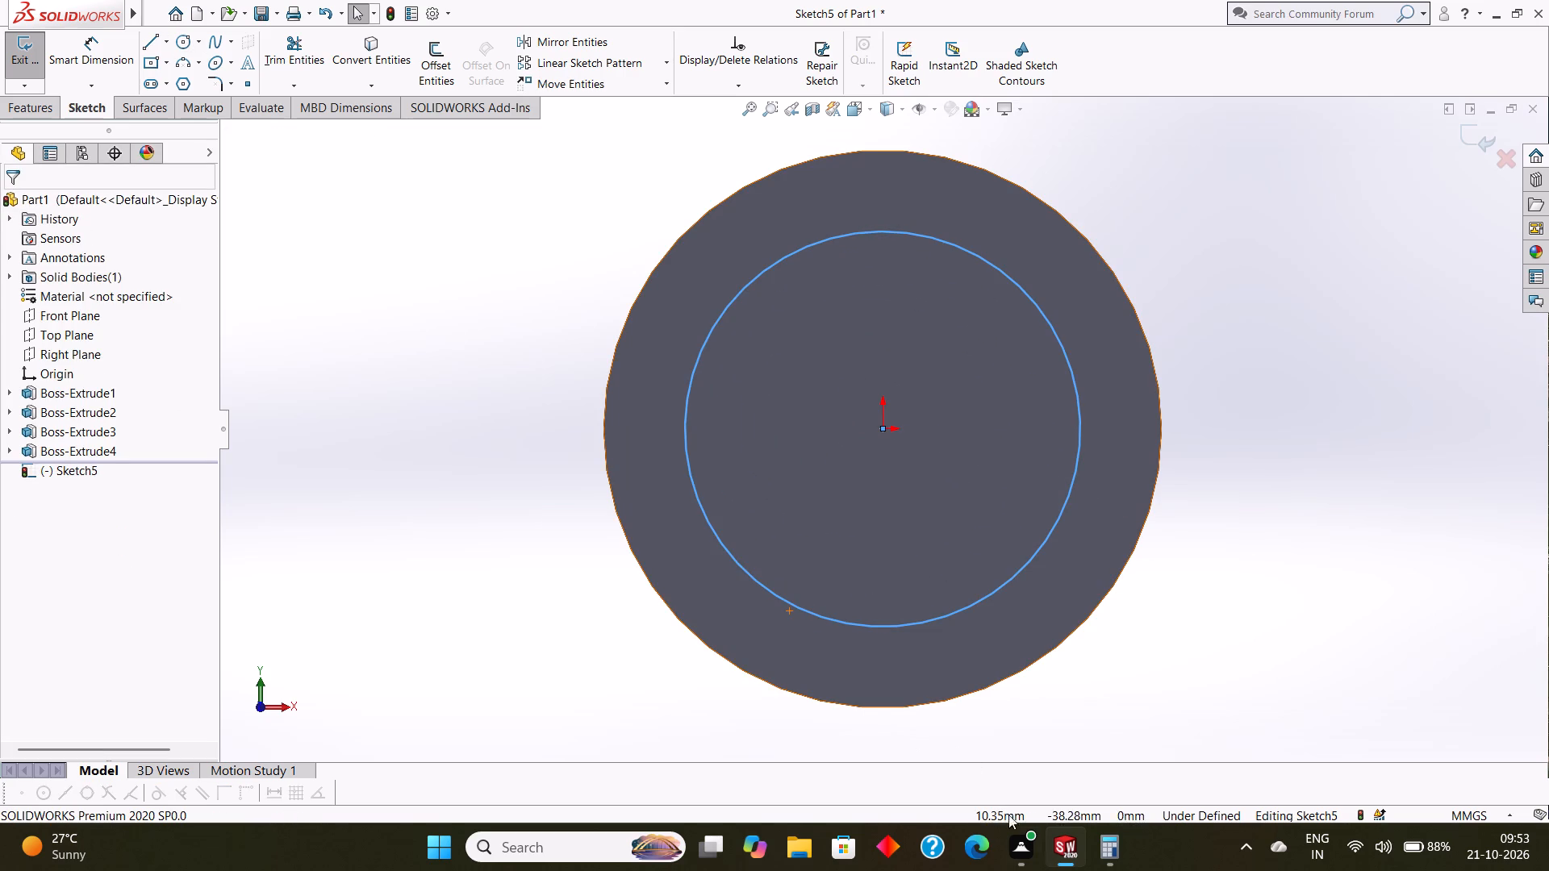
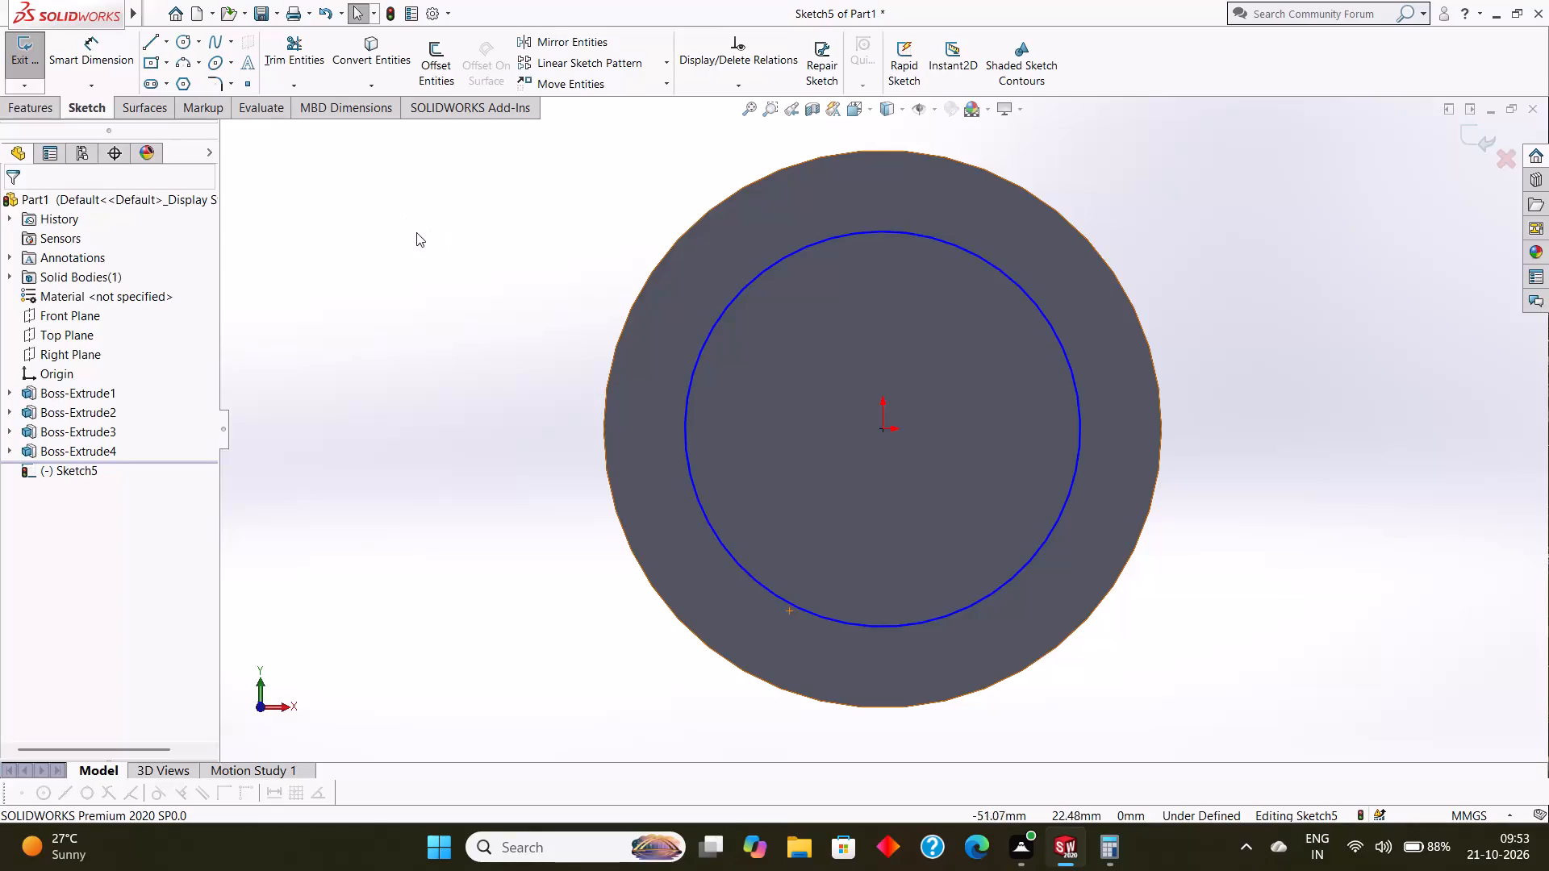
# Dimension the diameter of the new circle on the end flange's outer face at 65 mm.
pyautogui.click(103, 49)
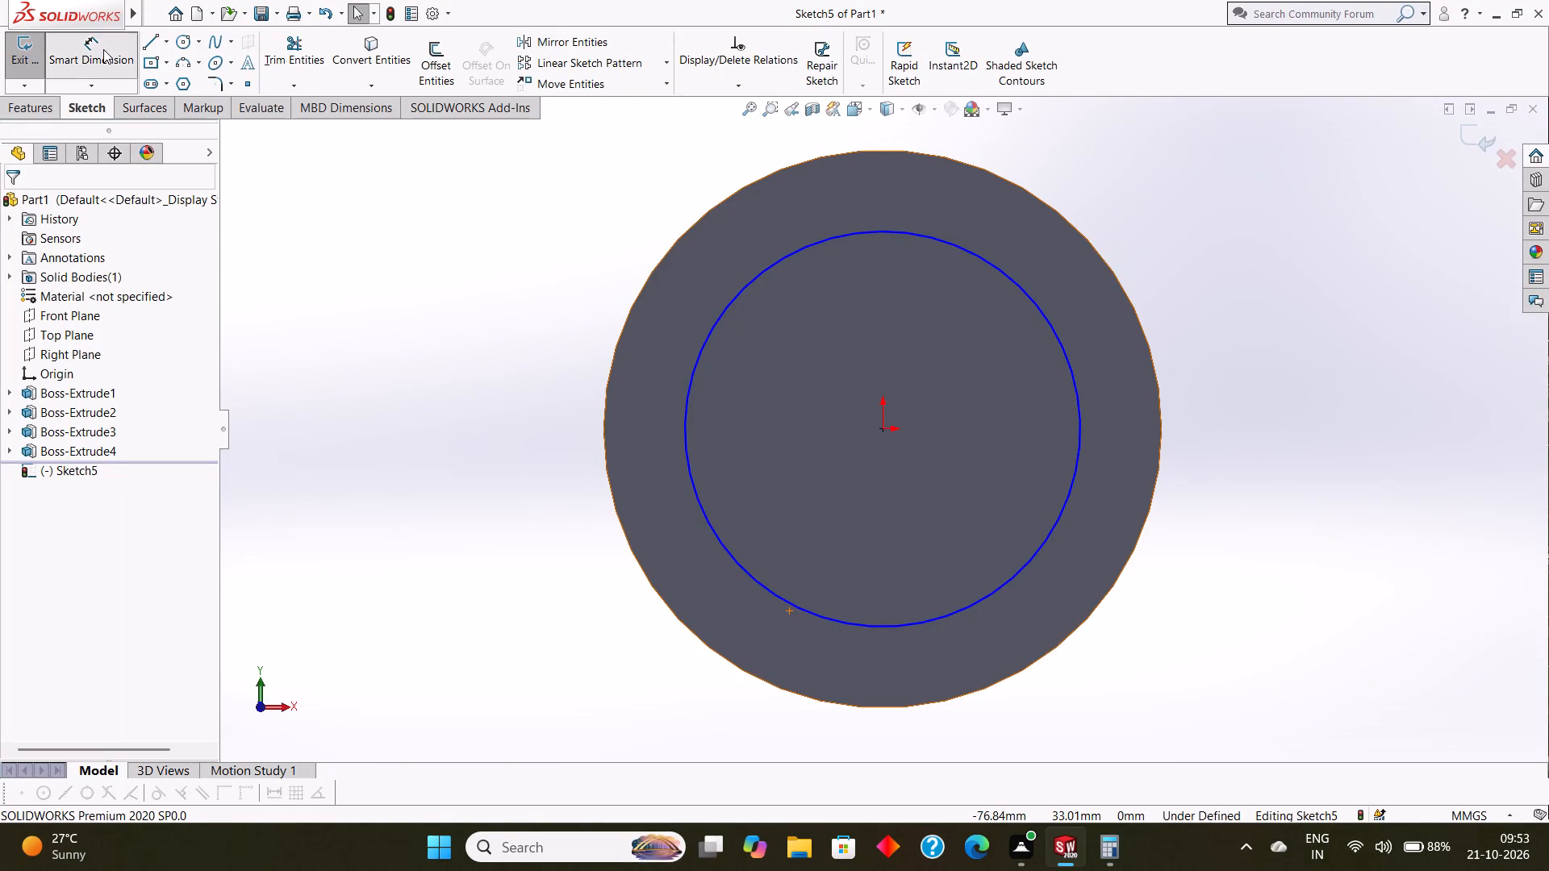
pyautogui.click(957, 244)
pyautogui.click(1337, 339)
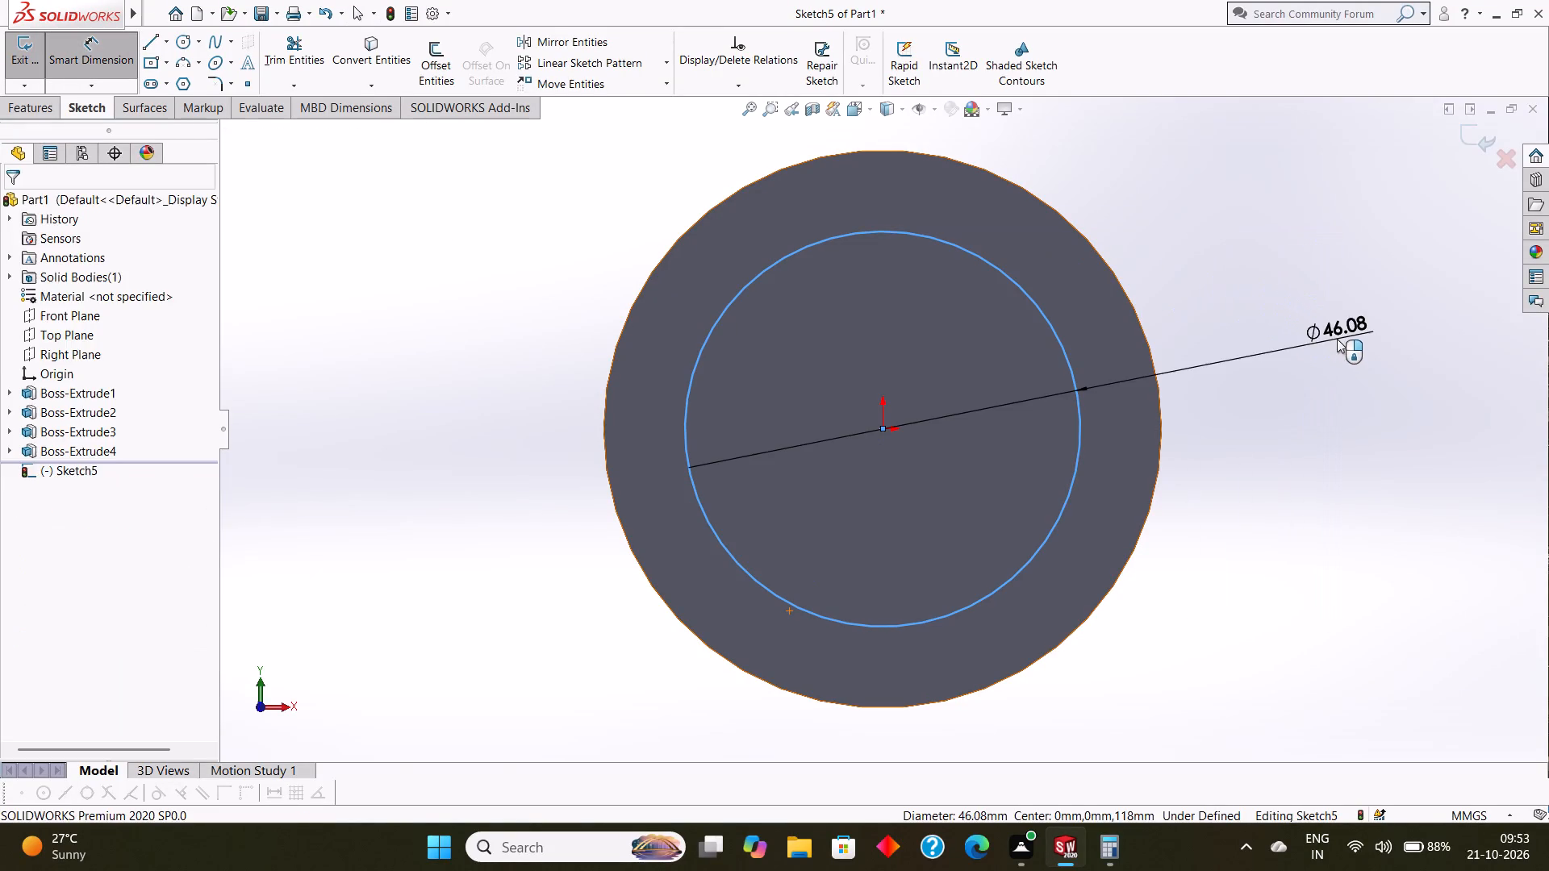
pyautogui.press('BackSpace')
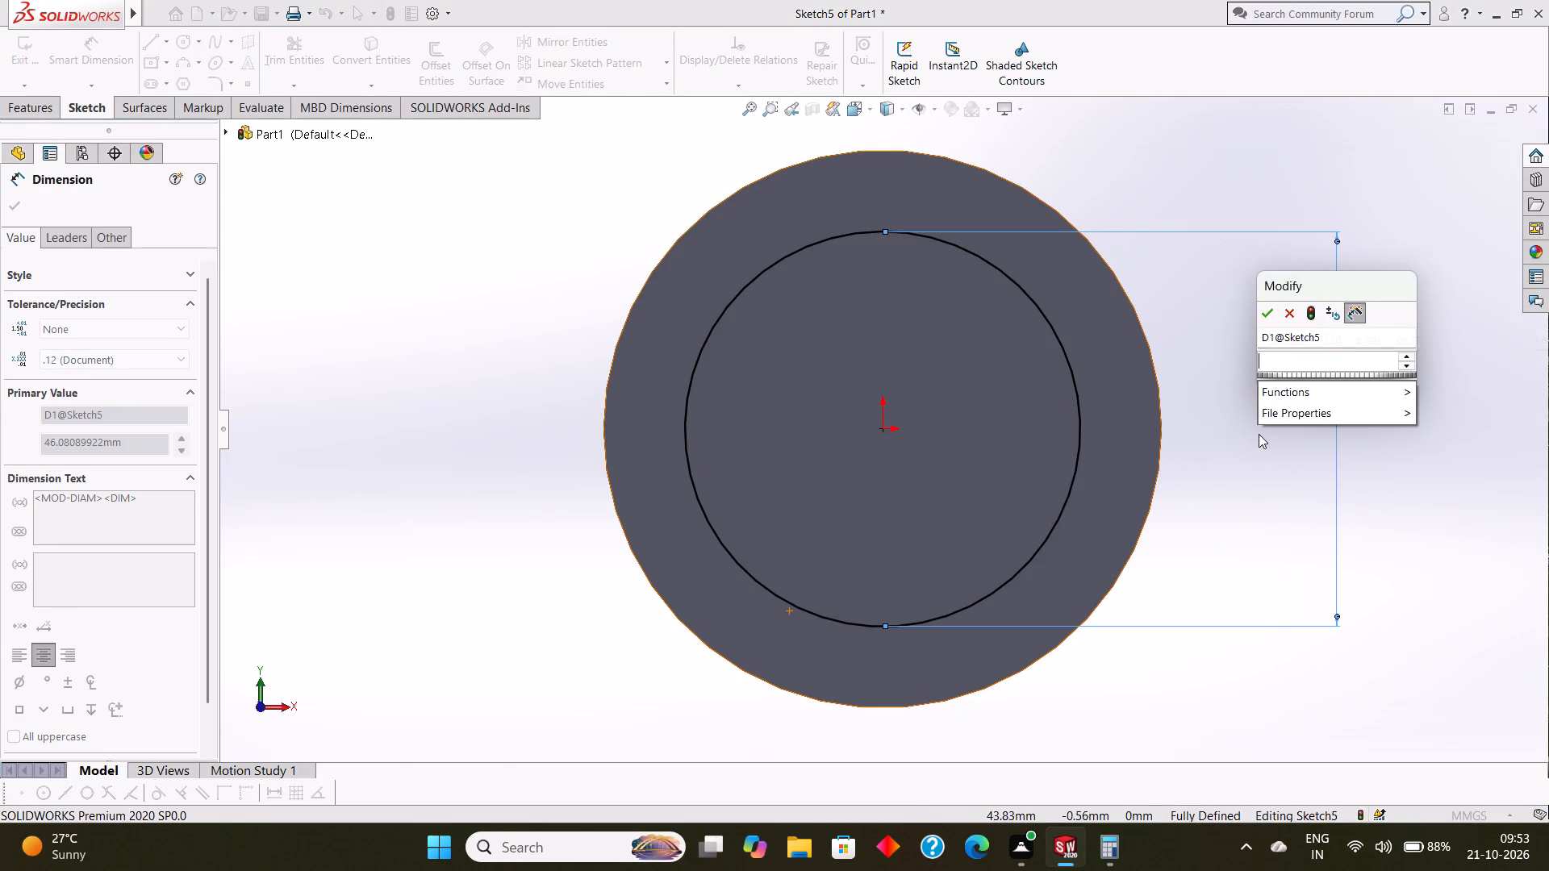
pyautogui.write('65')
pyautogui.press('Return')
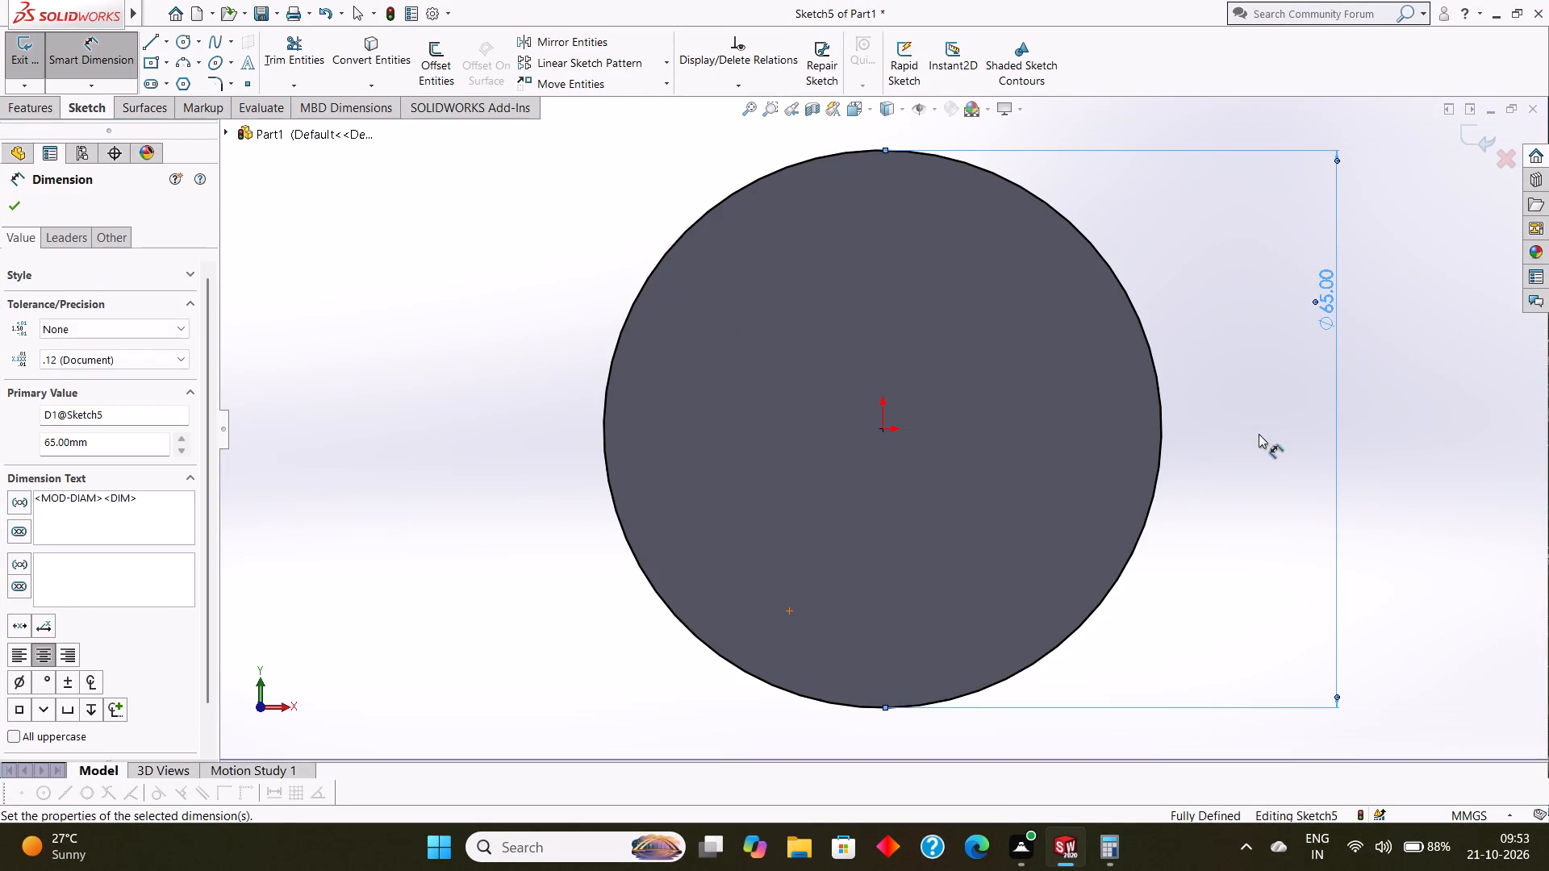
# Set the sketch circle's diameter to 52 mm and finish dimensioning.
pyautogui.doubleClick(1335, 298)
pyautogui.press('BackSpace')
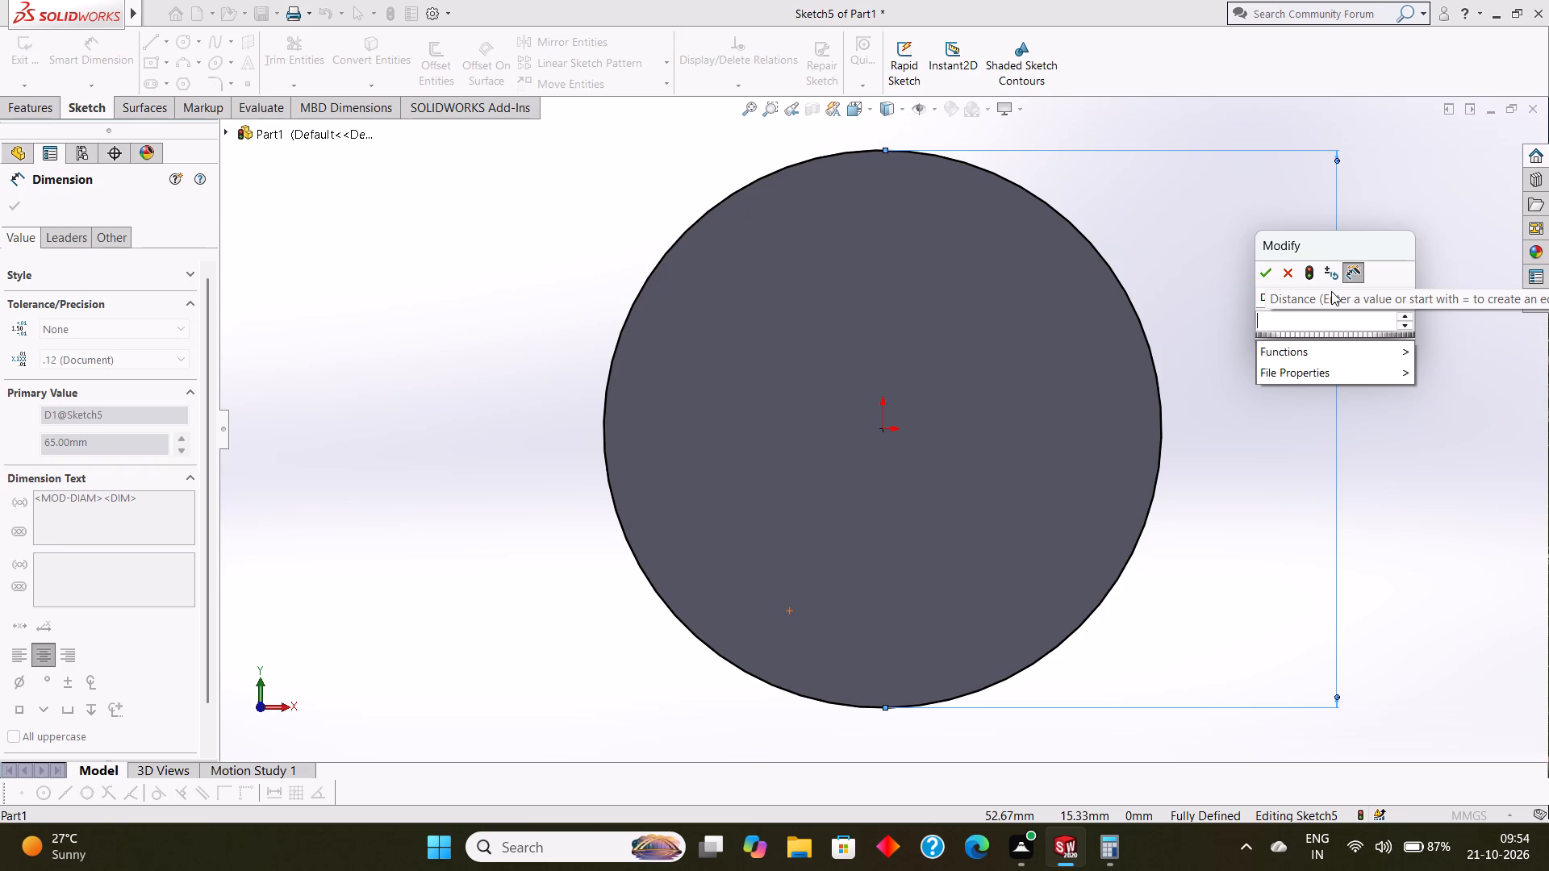
pyautogui.write('52')
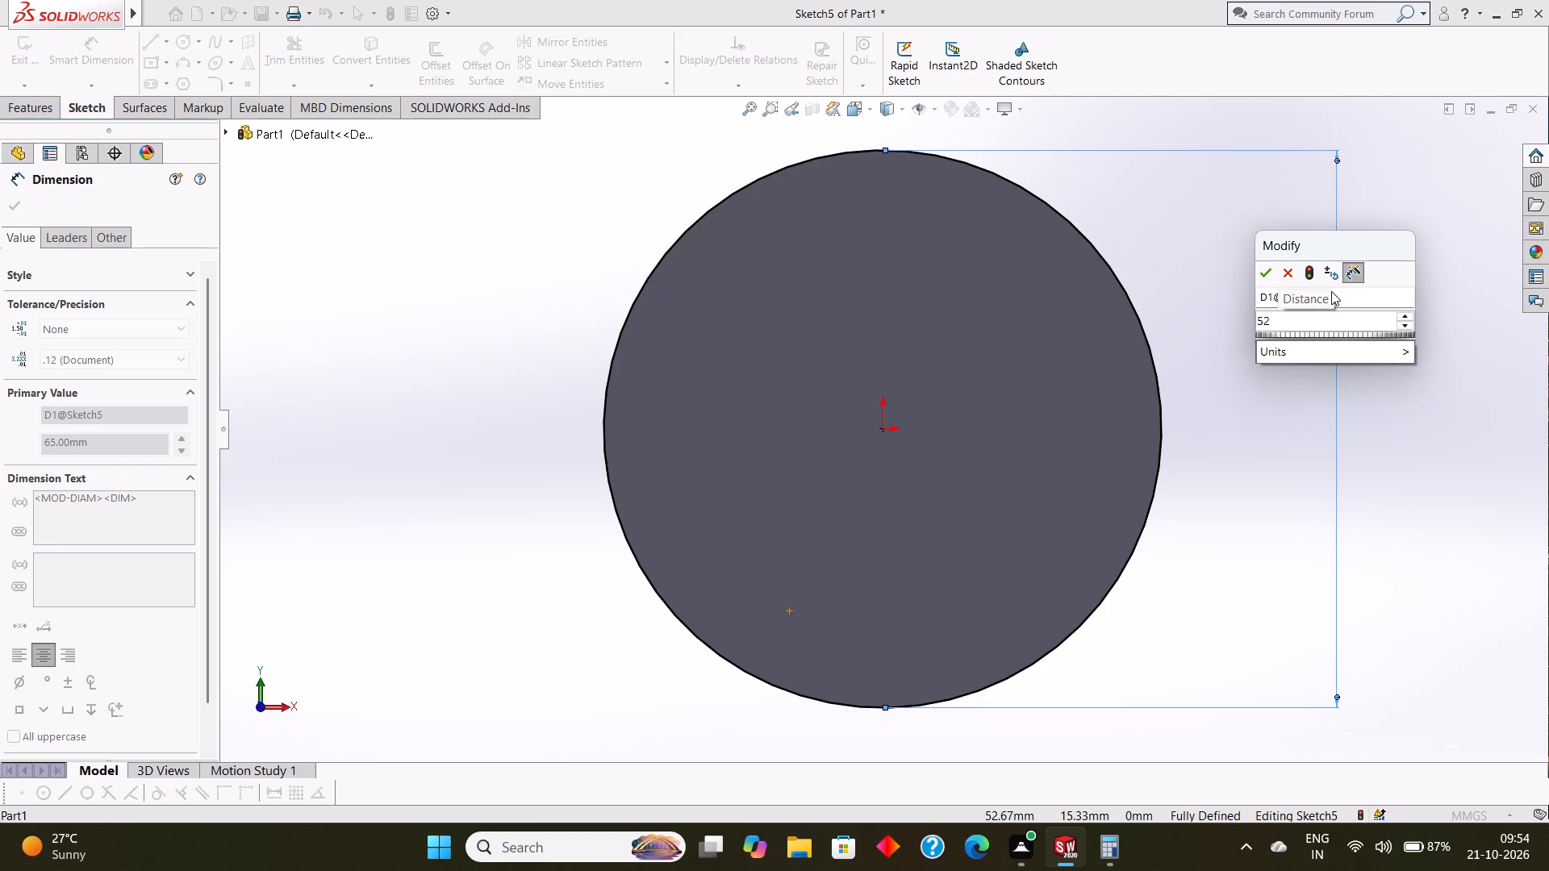
pyautogui.press('Return')
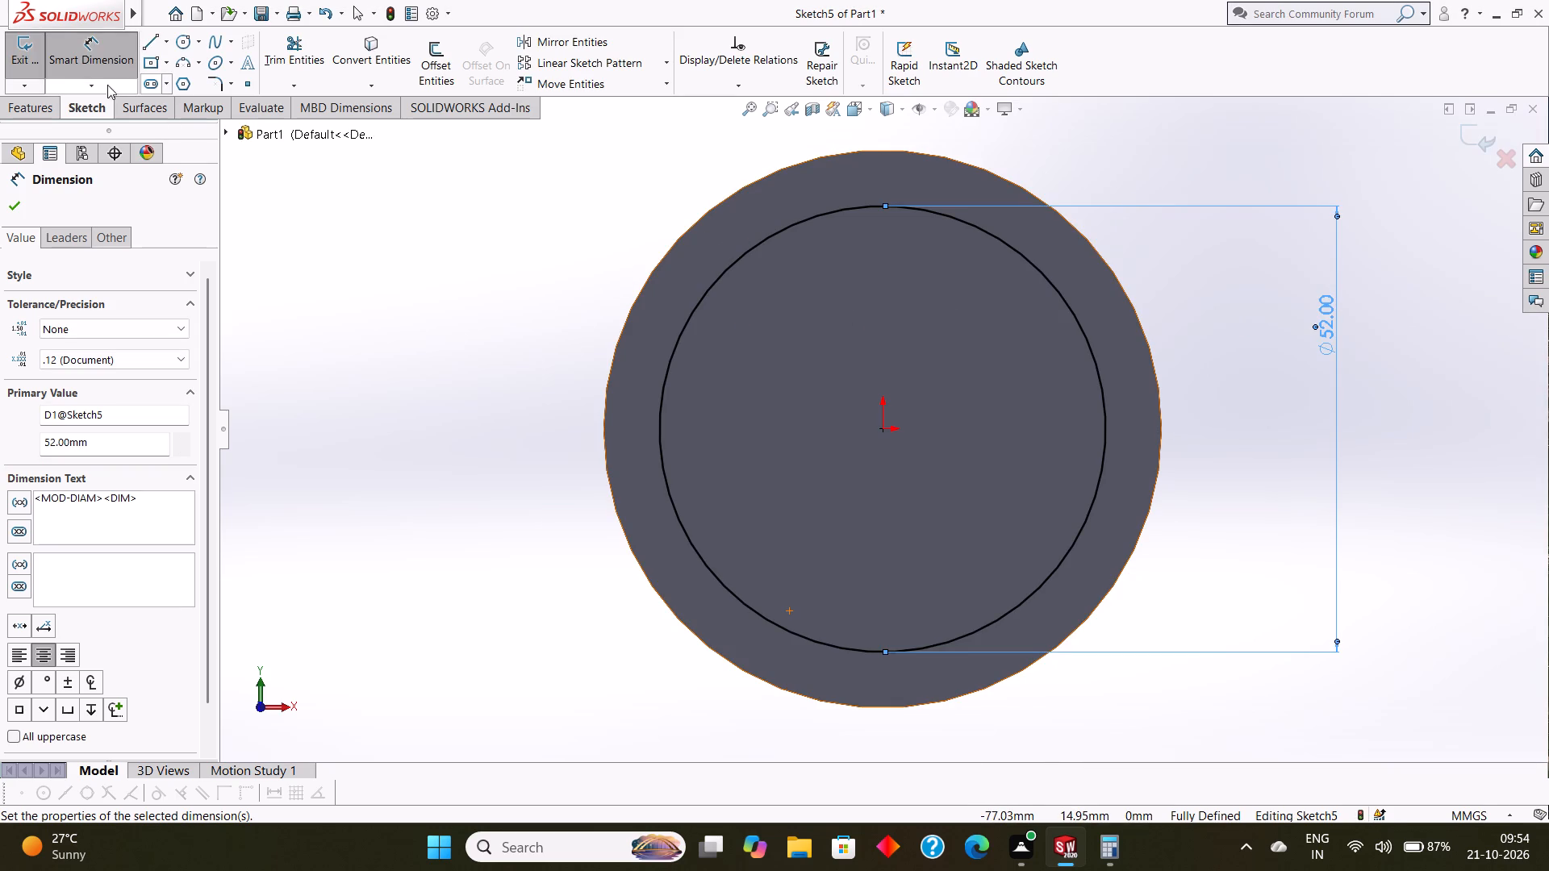
pyautogui.click(82, 57)
pyautogui.click(17, 199)
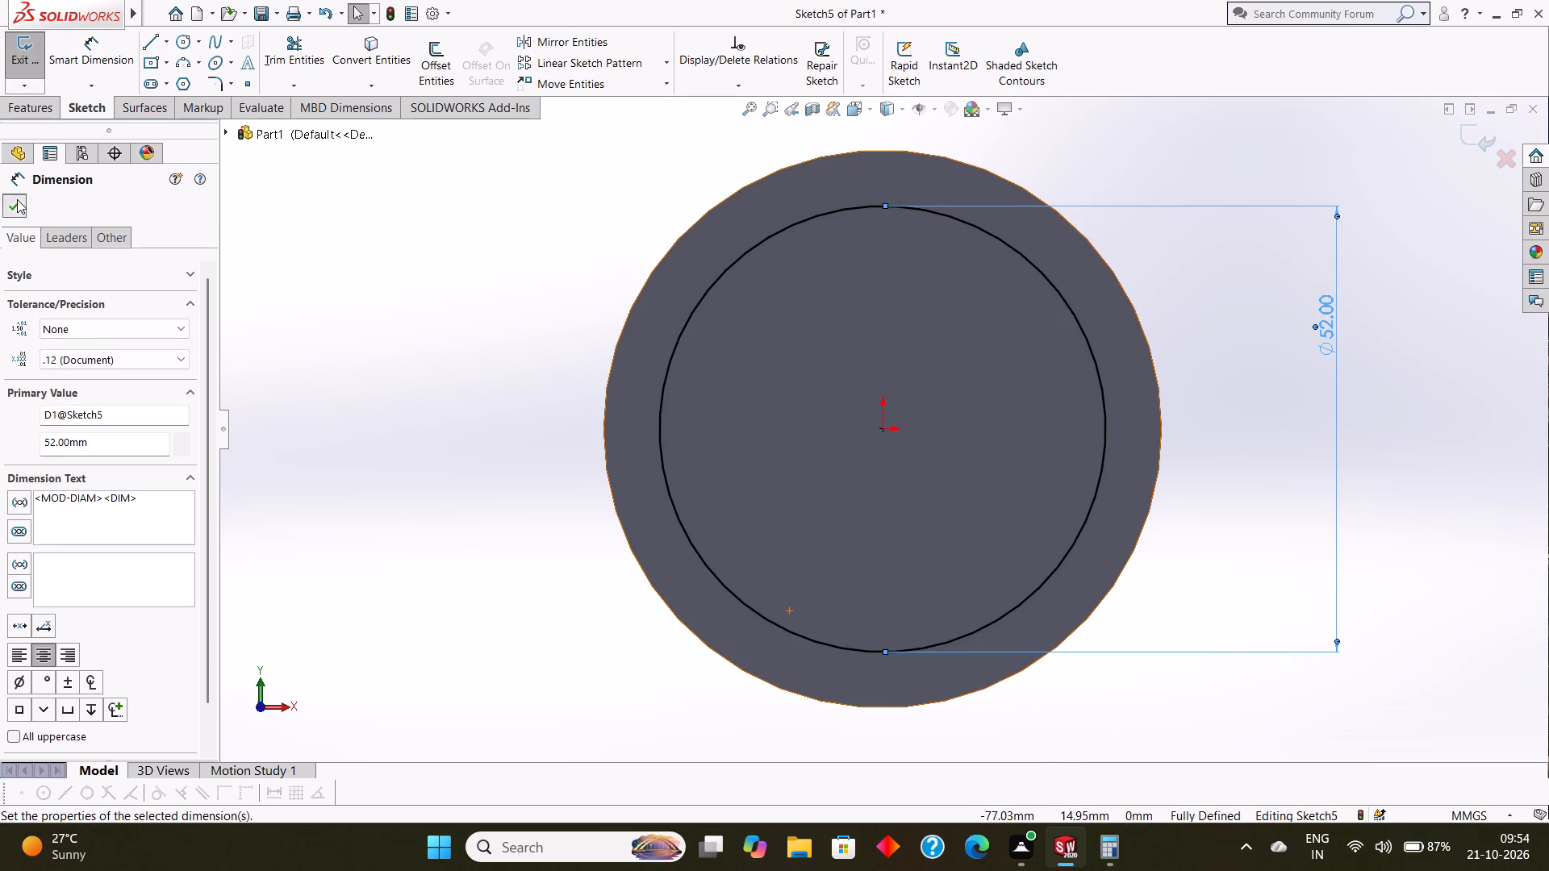
# Convert the 52 mm circle to construction geometry.
pyautogui.rightClick(852, 206)
pyautogui.click(896, 187)
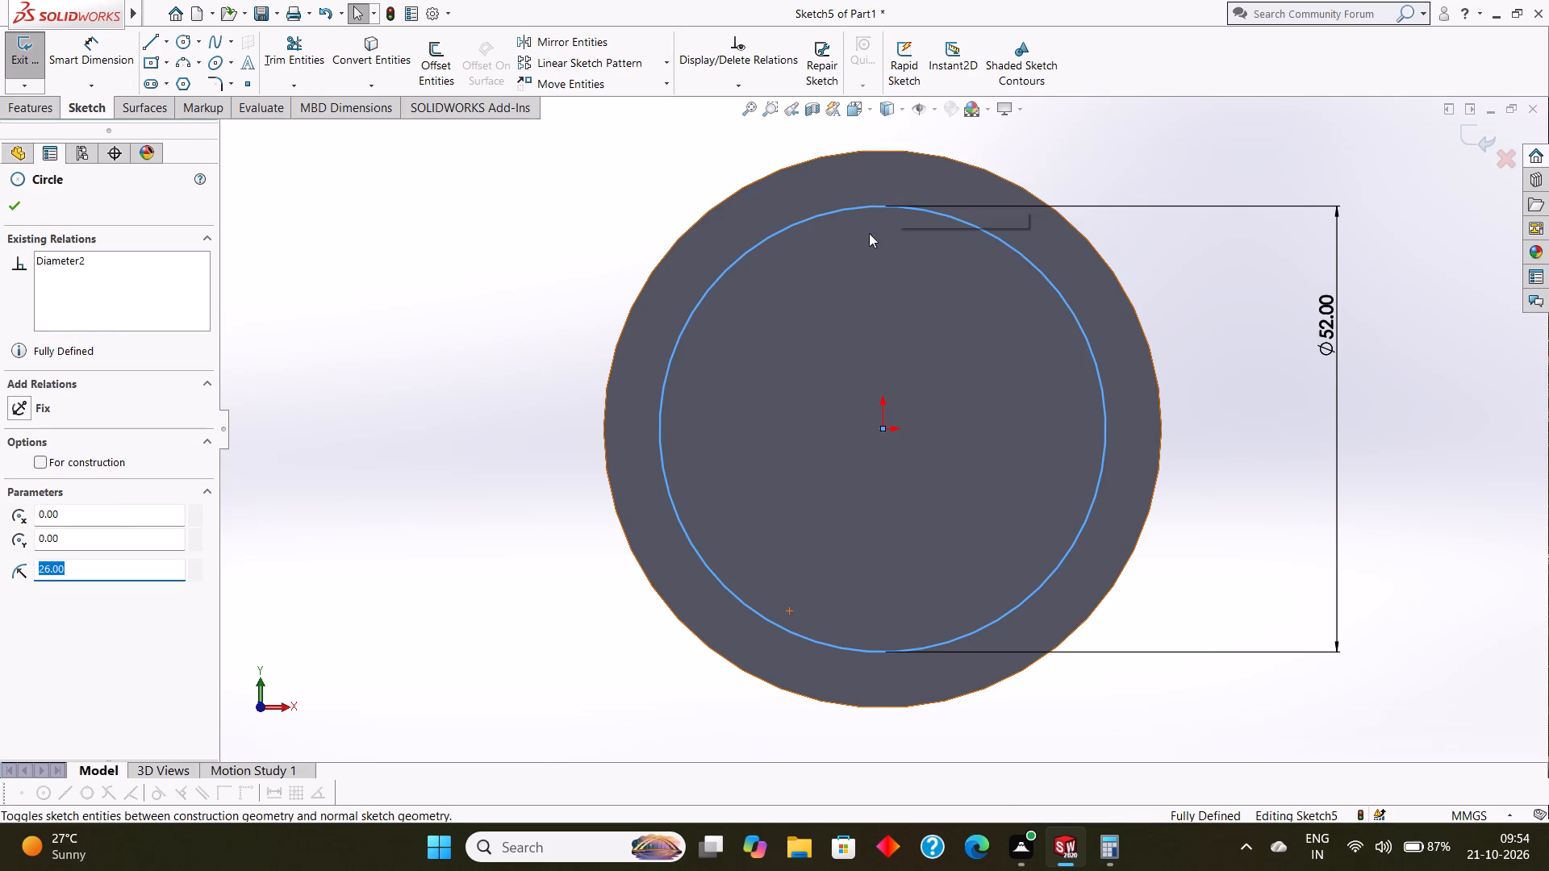
pyautogui.press('Escape')
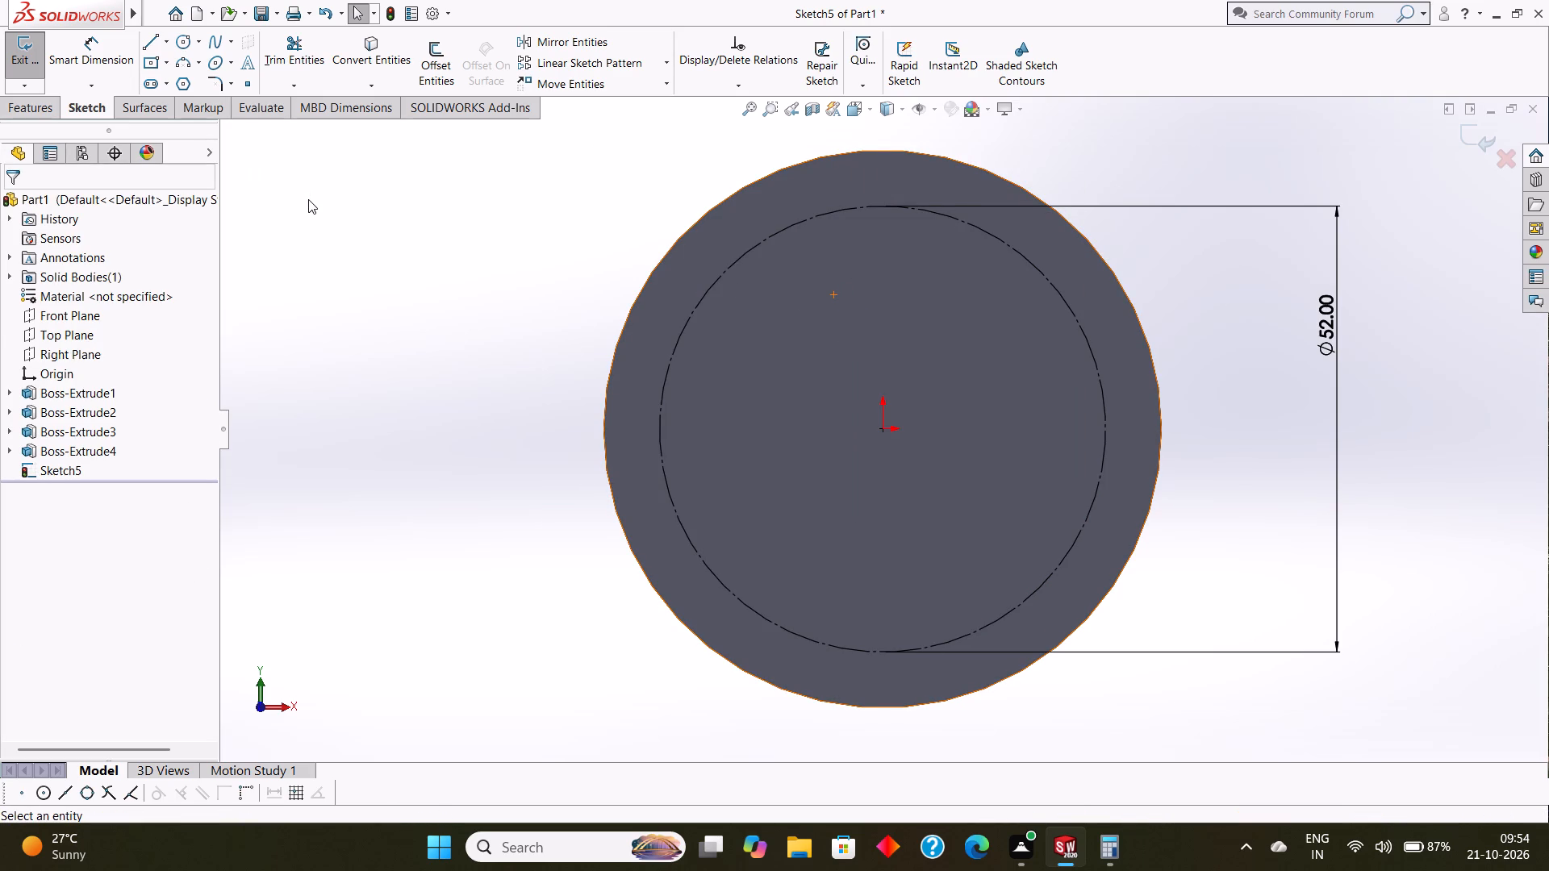
# Draw two vertical centerlines from the origin, one to the 52 mm circle's top point and one to its bottom point.
pyautogui.click(169, 44)
pyautogui.click(177, 87)
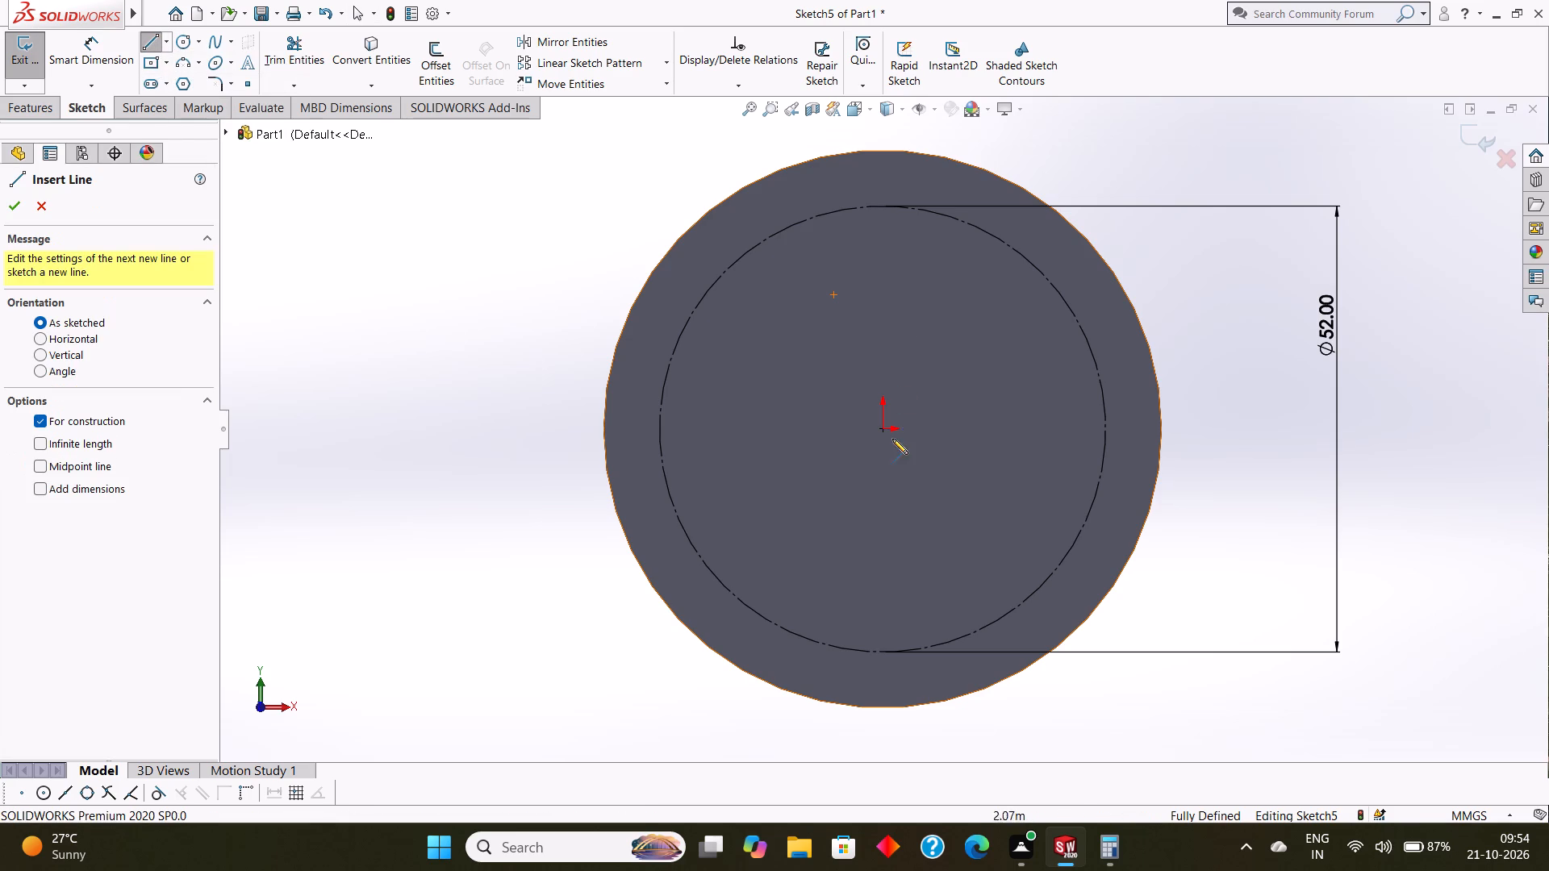
pyautogui.click(884, 429)
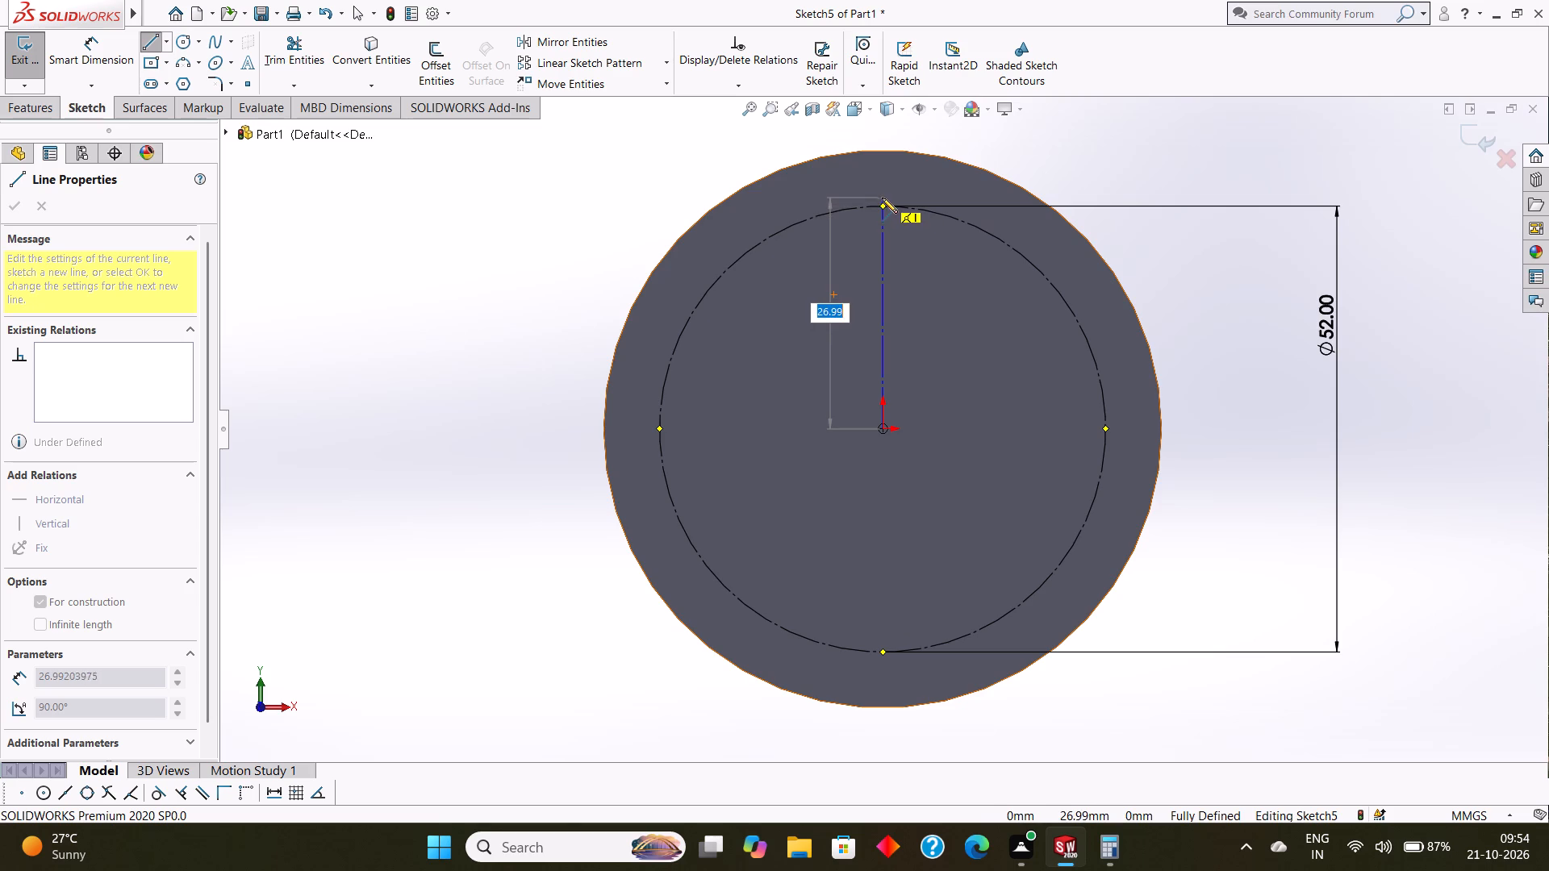
pyautogui.click(882, 206)
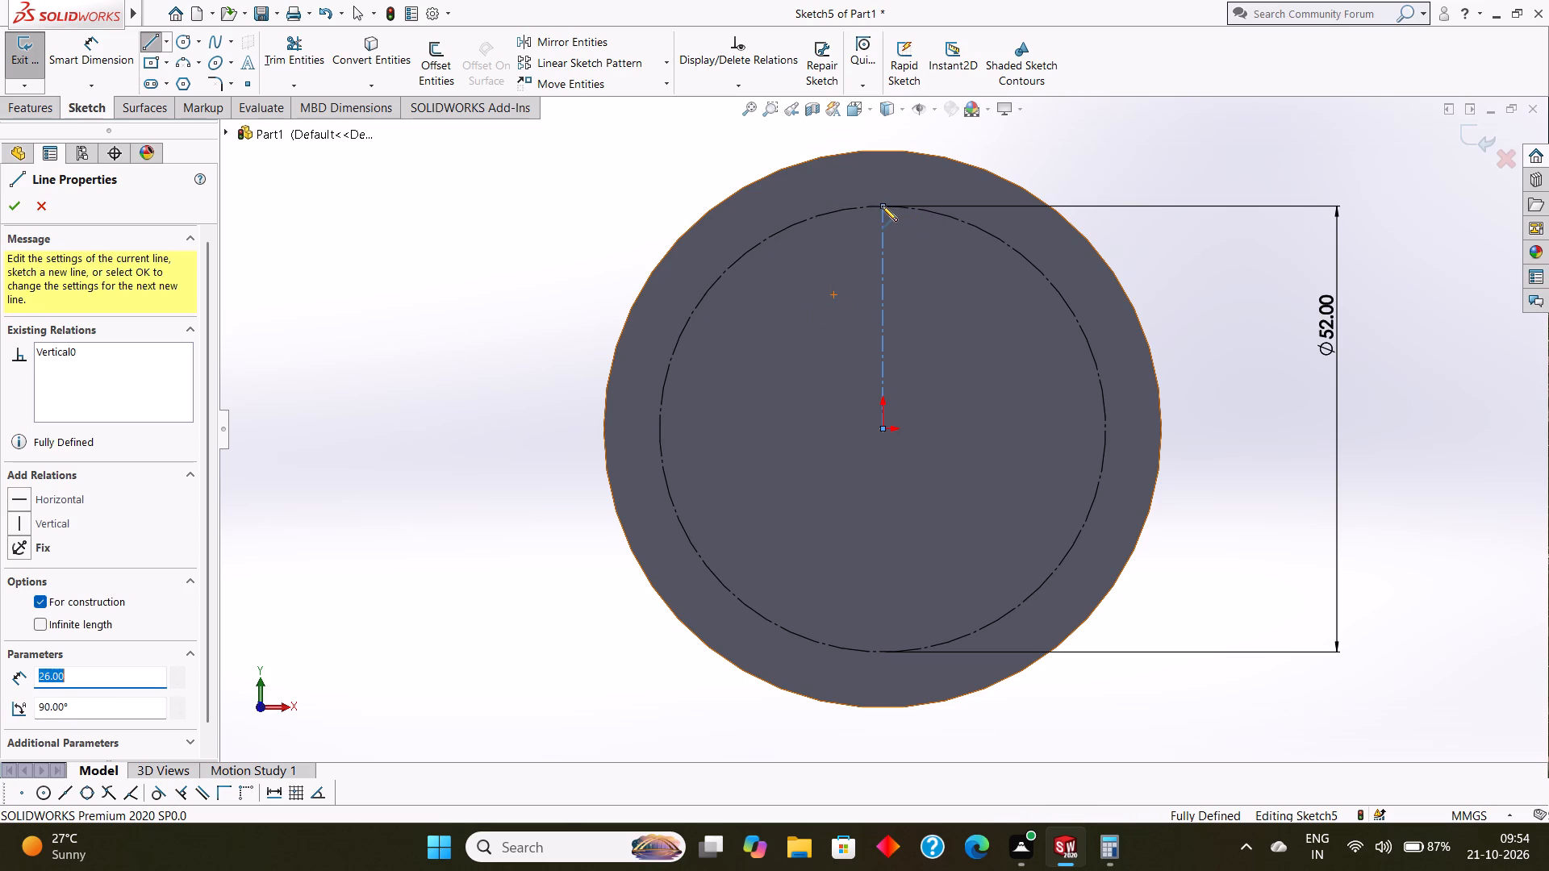
pyautogui.press('Escape')
pyautogui.press('Return')
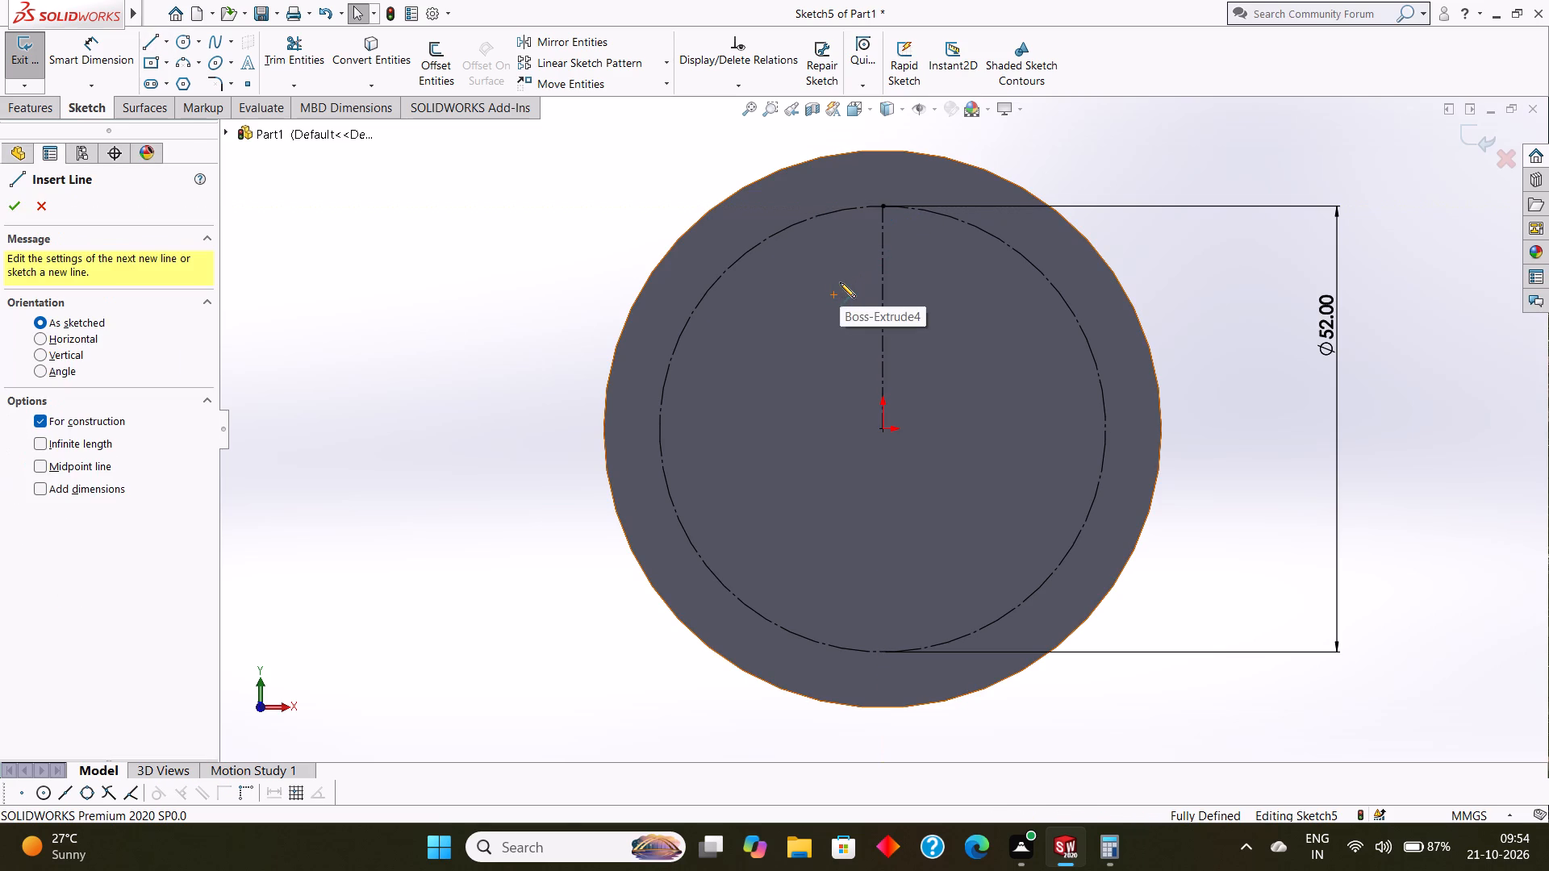
pyautogui.click(883, 427)
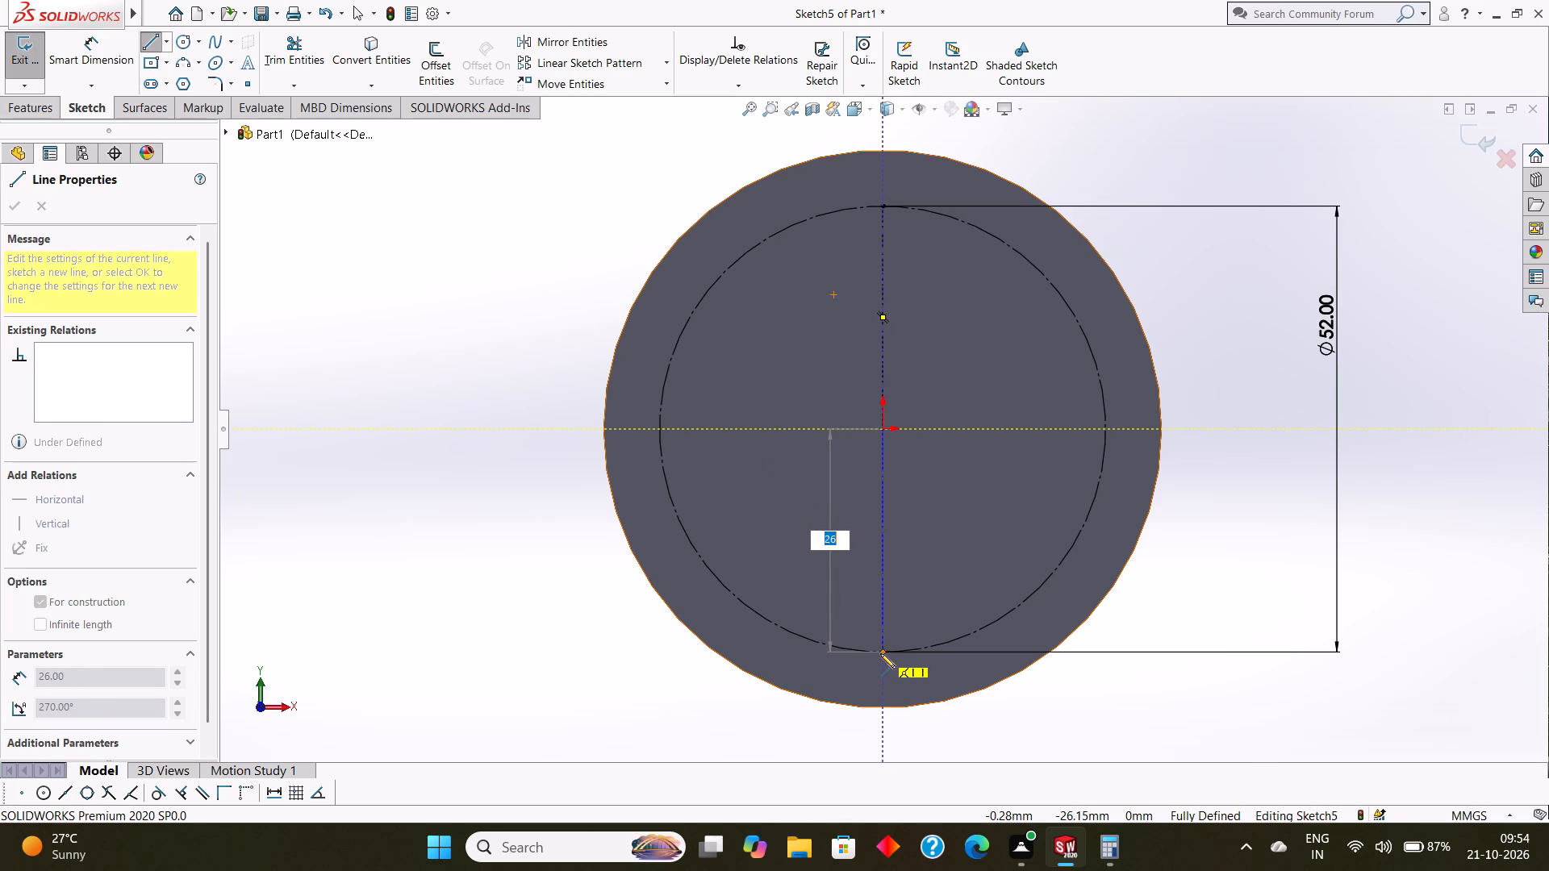
pyautogui.click(880, 653)
pyautogui.press('Escape')
pyautogui.press('Escape')
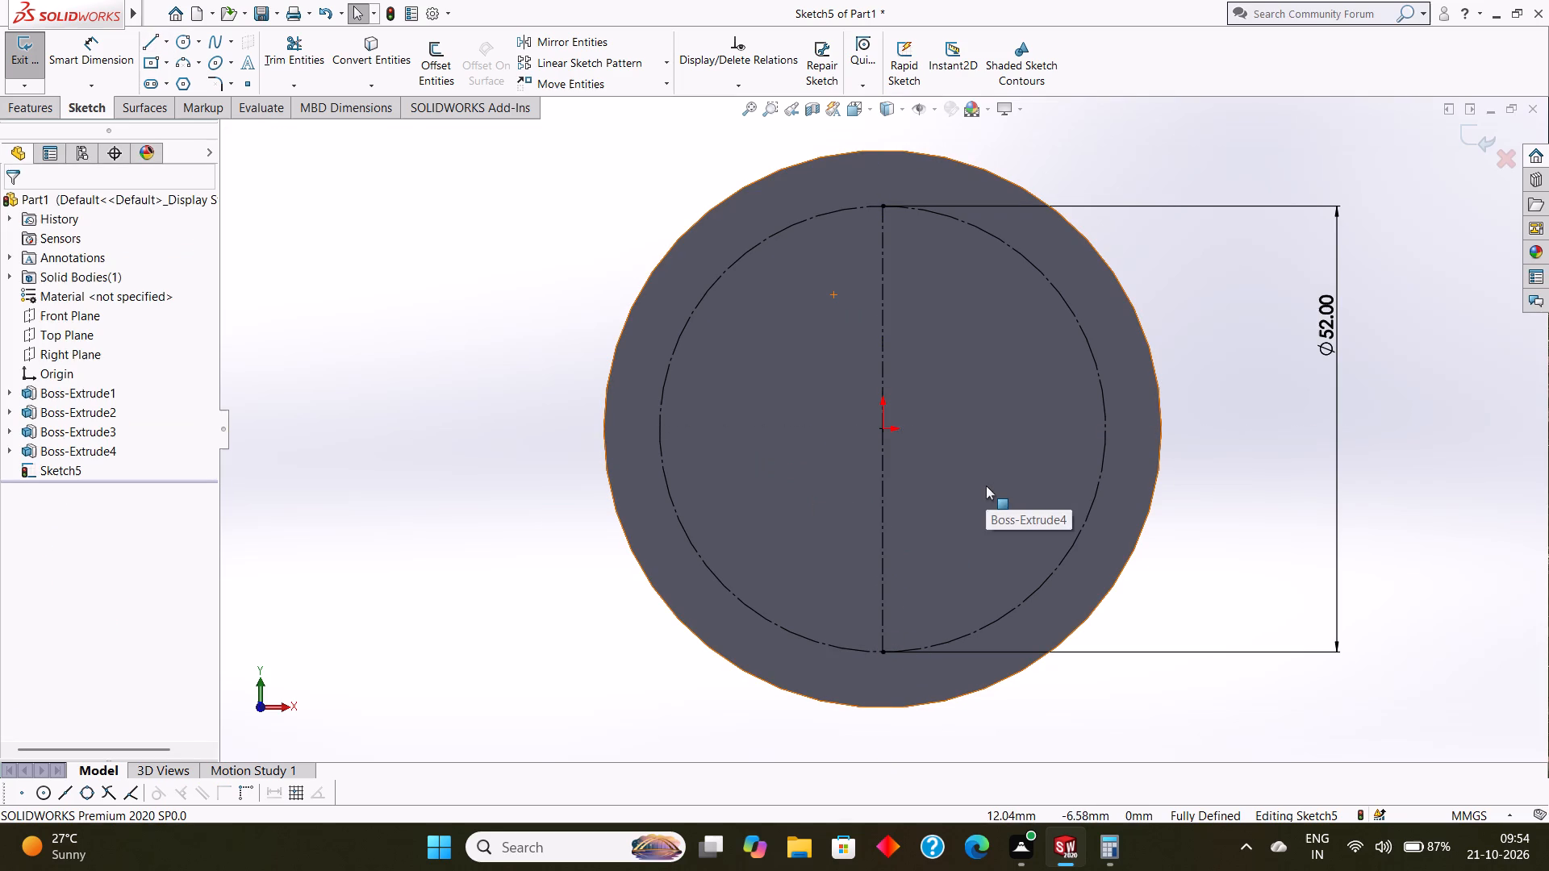
# Draw two horizontal centerlines from the origin to the 52 mm circle, one toward positive X and one toward negative X.
pyautogui.press('Return')
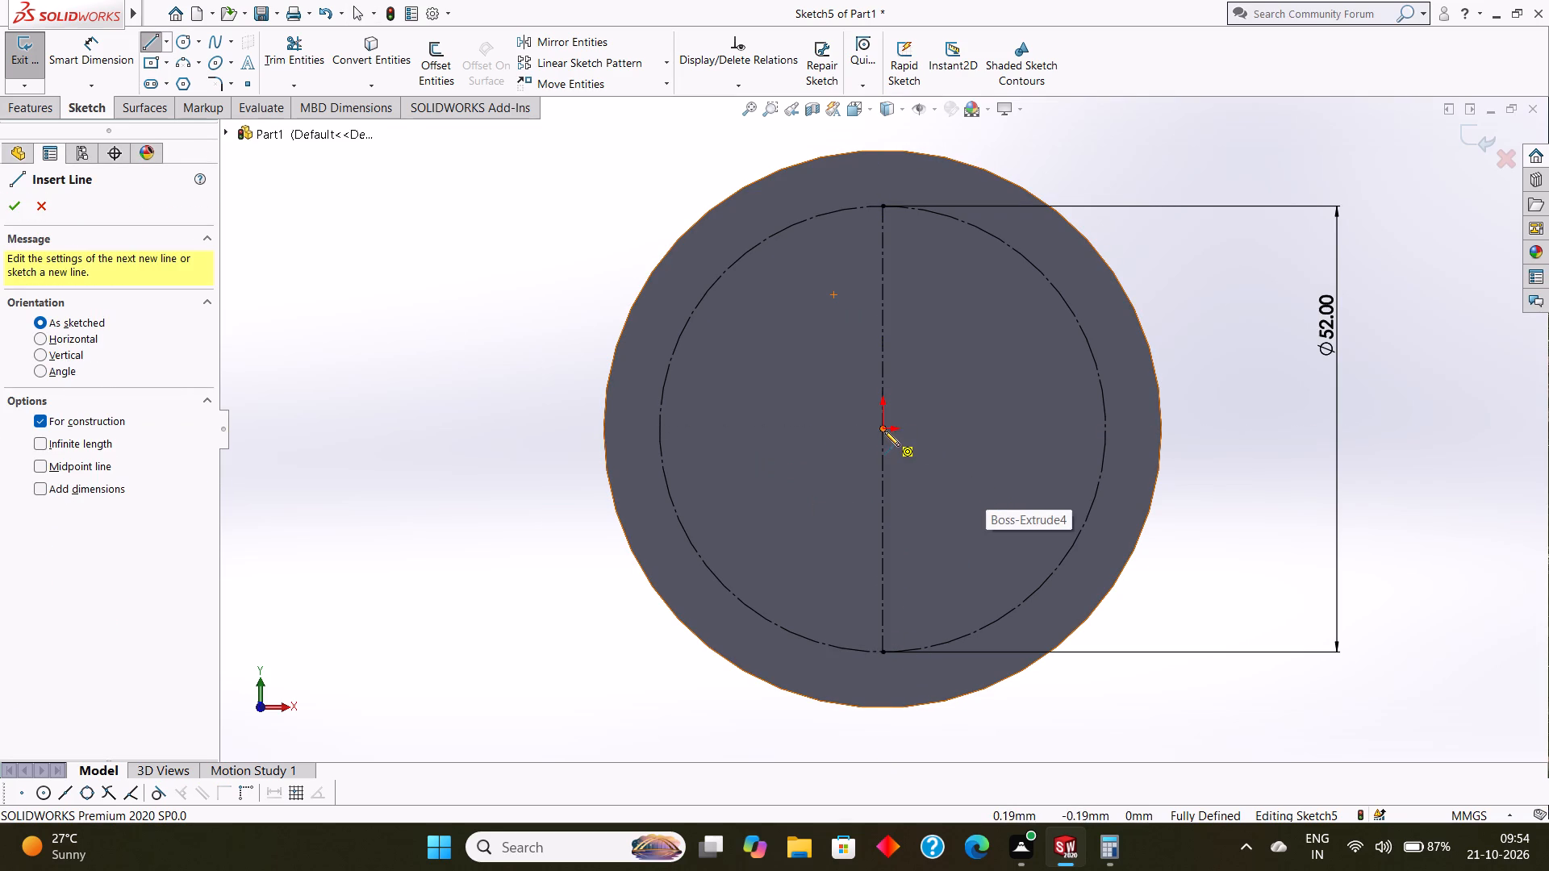
pyautogui.click(884, 431)
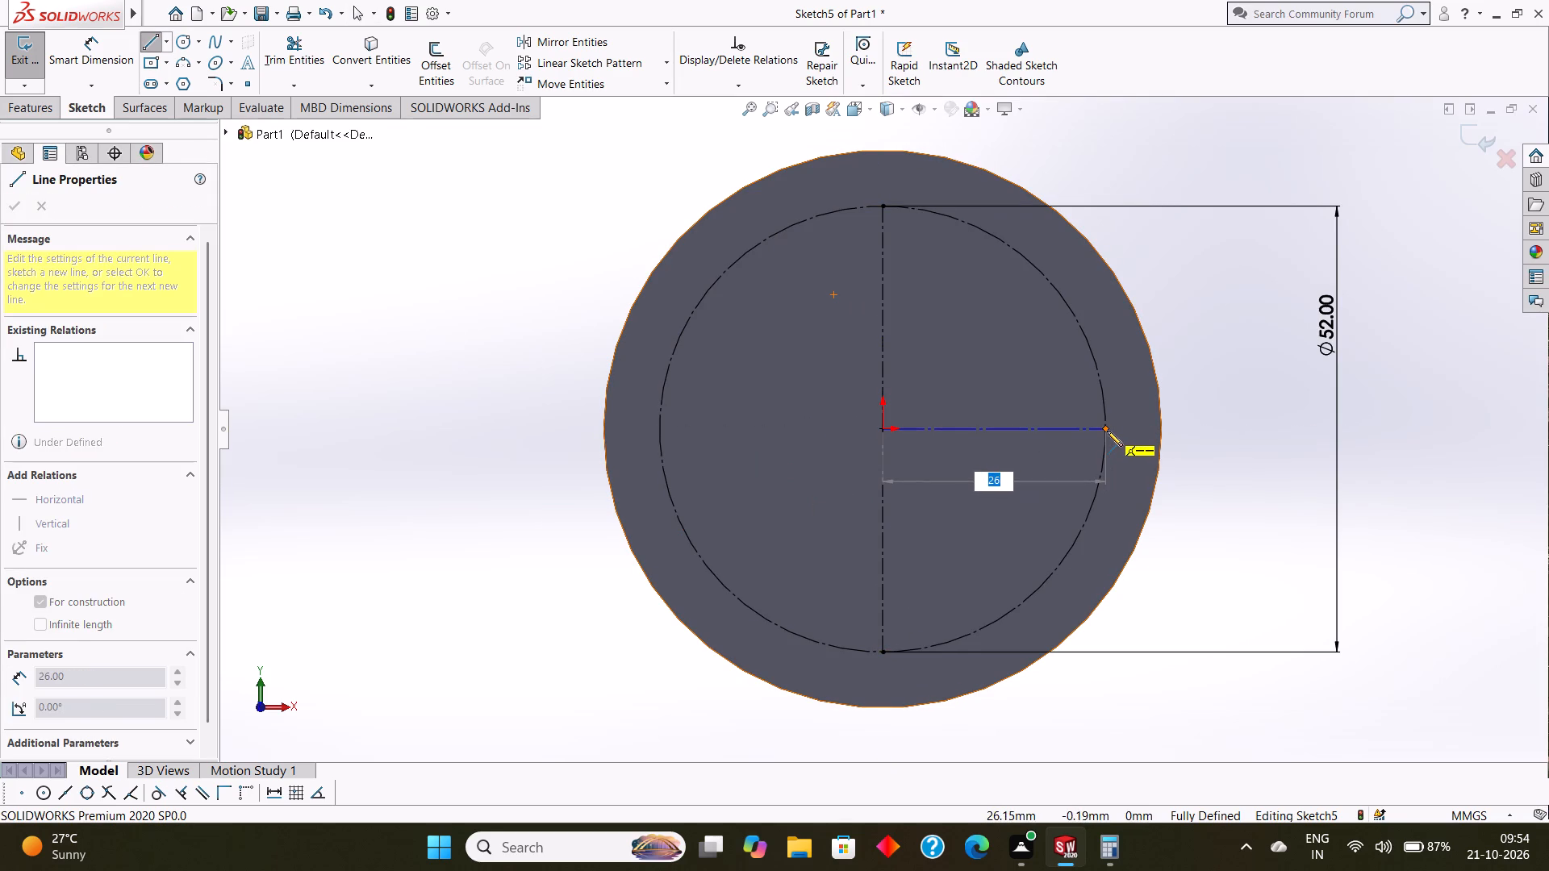
pyautogui.click(1107, 431)
pyautogui.press('Escape')
pyautogui.press('Escape')
pyautogui.press('Return')
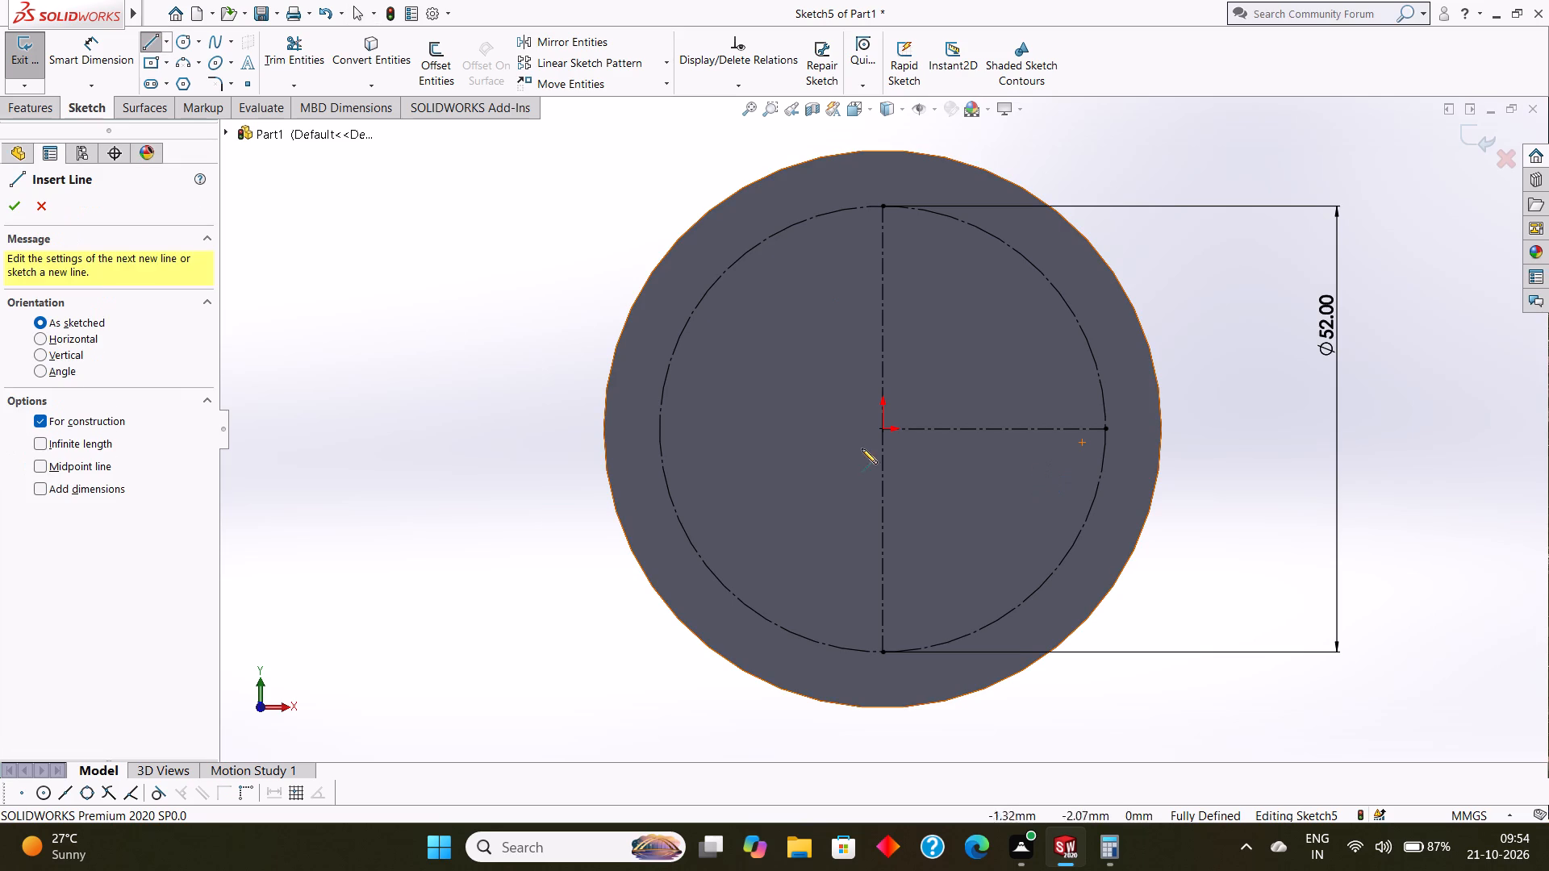
pyautogui.click(880, 429)
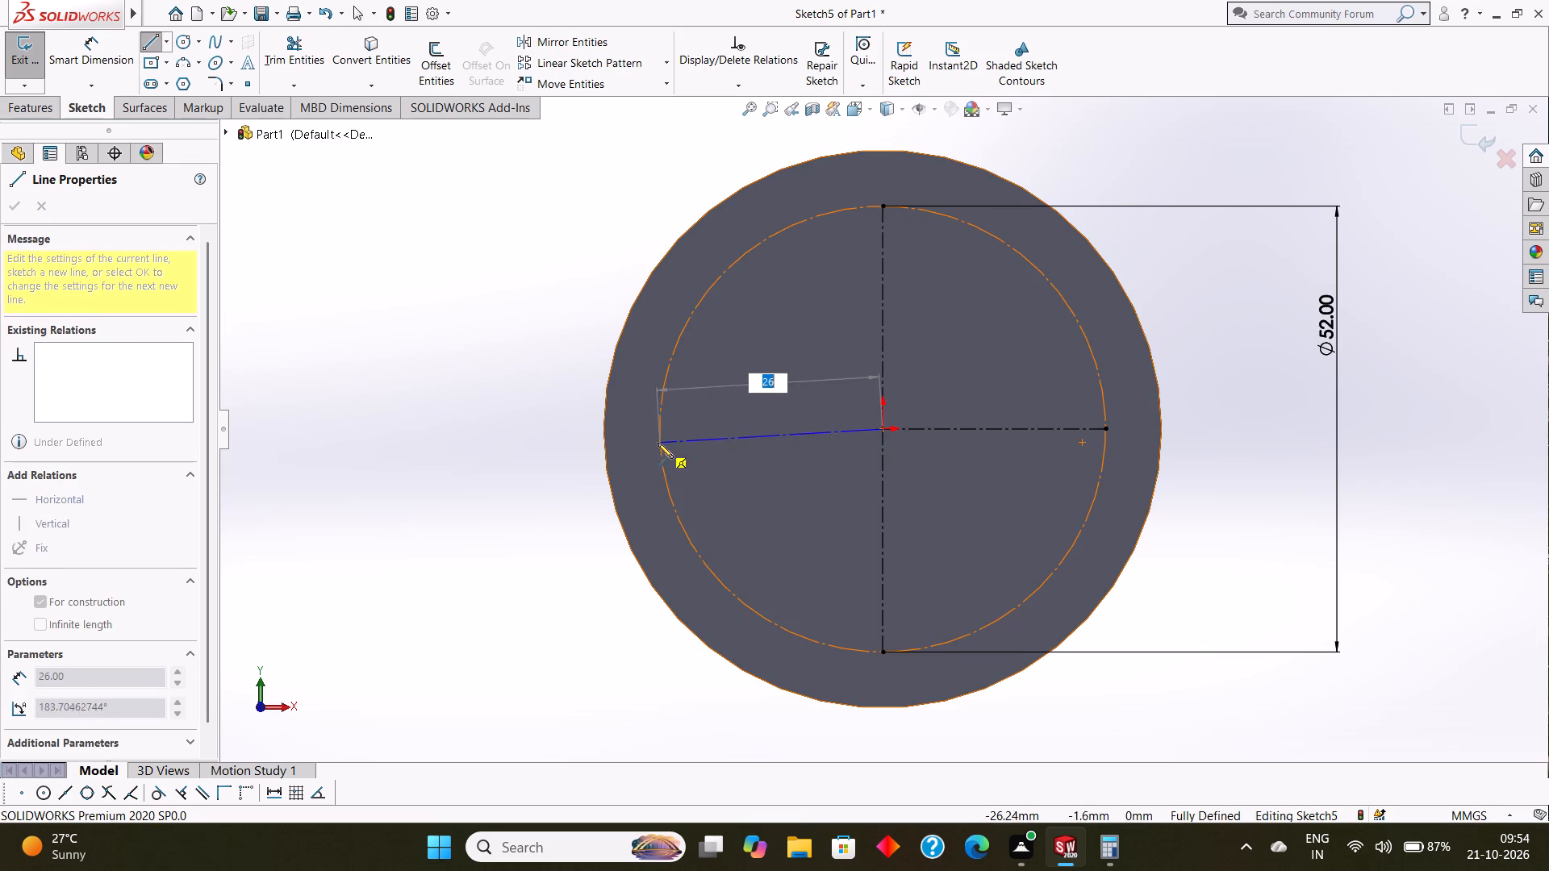
pyautogui.click(659, 429)
pyautogui.press('Escape')
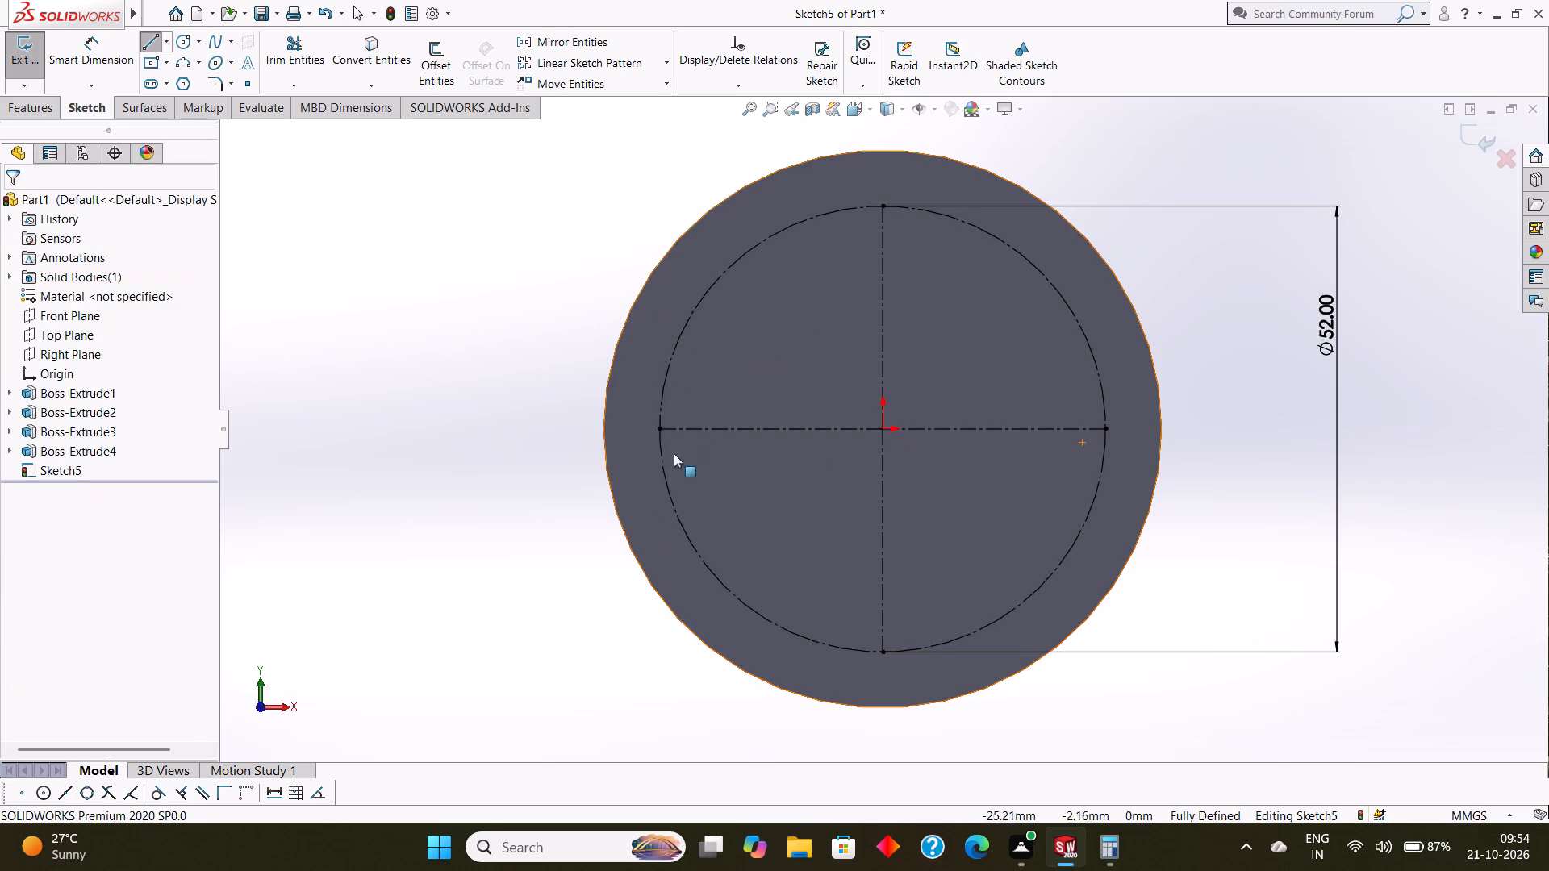
pyautogui.press('Escape')
# Draw a diagonal centerline from the origin to the 52 mm circle in its upper-right quadrant, about 31° from the vertical centerline.
pyautogui.scroll(-1, 909, 455)
pyautogui.scroll(2, 909, 455)
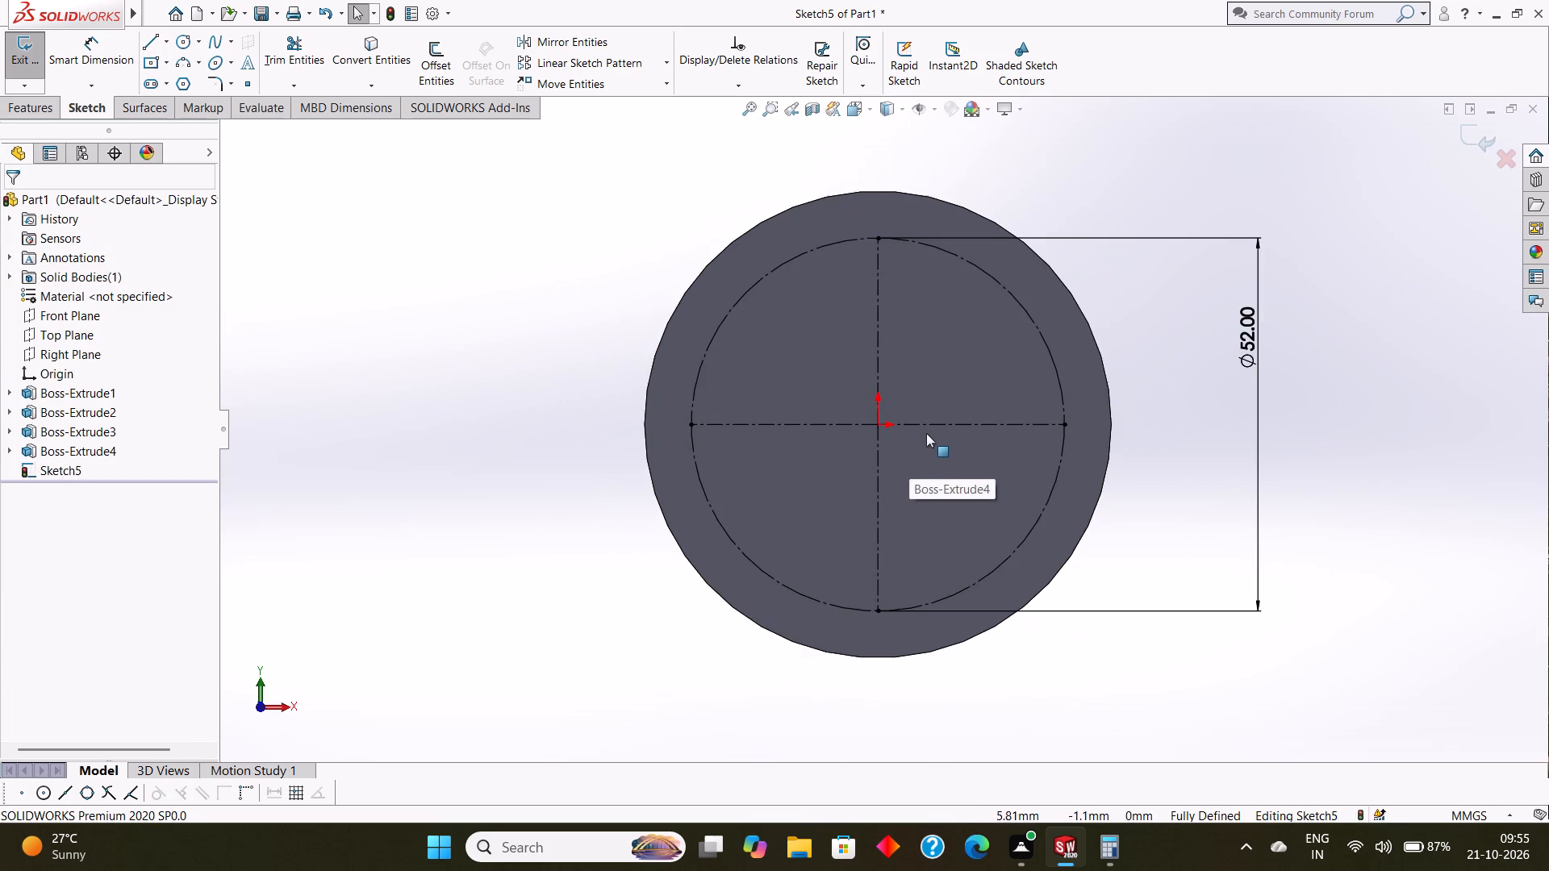
pyautogui.scroll(-1, 938, 400)
pyautogui.scroll(1, 938, 399)
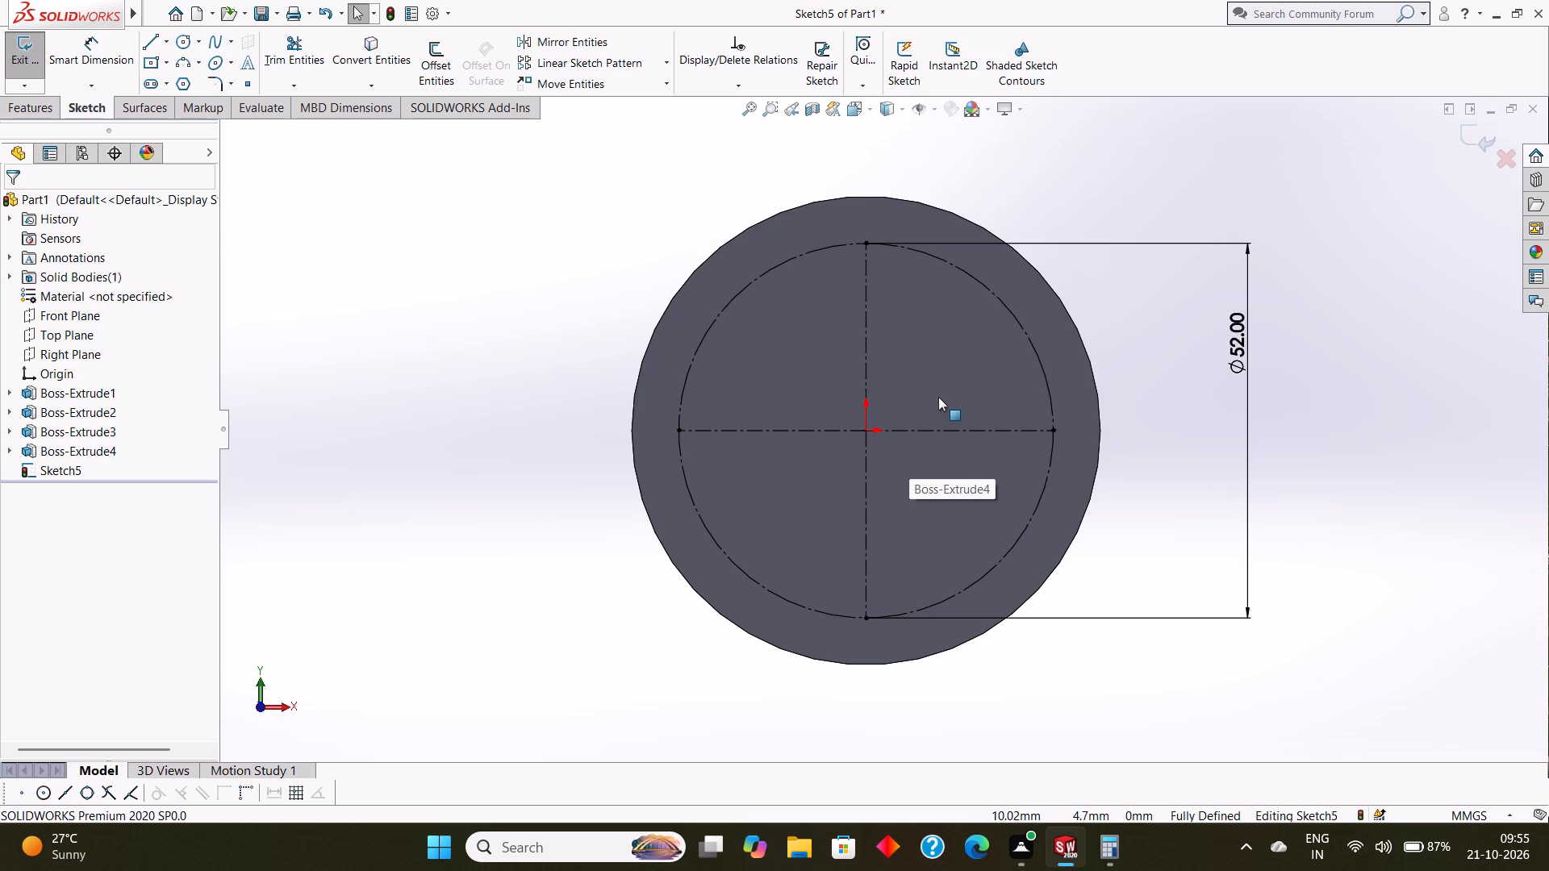
pyautogui.scroll(1, 937, 399)
pyautogui.scroll(-1, 933, 399)
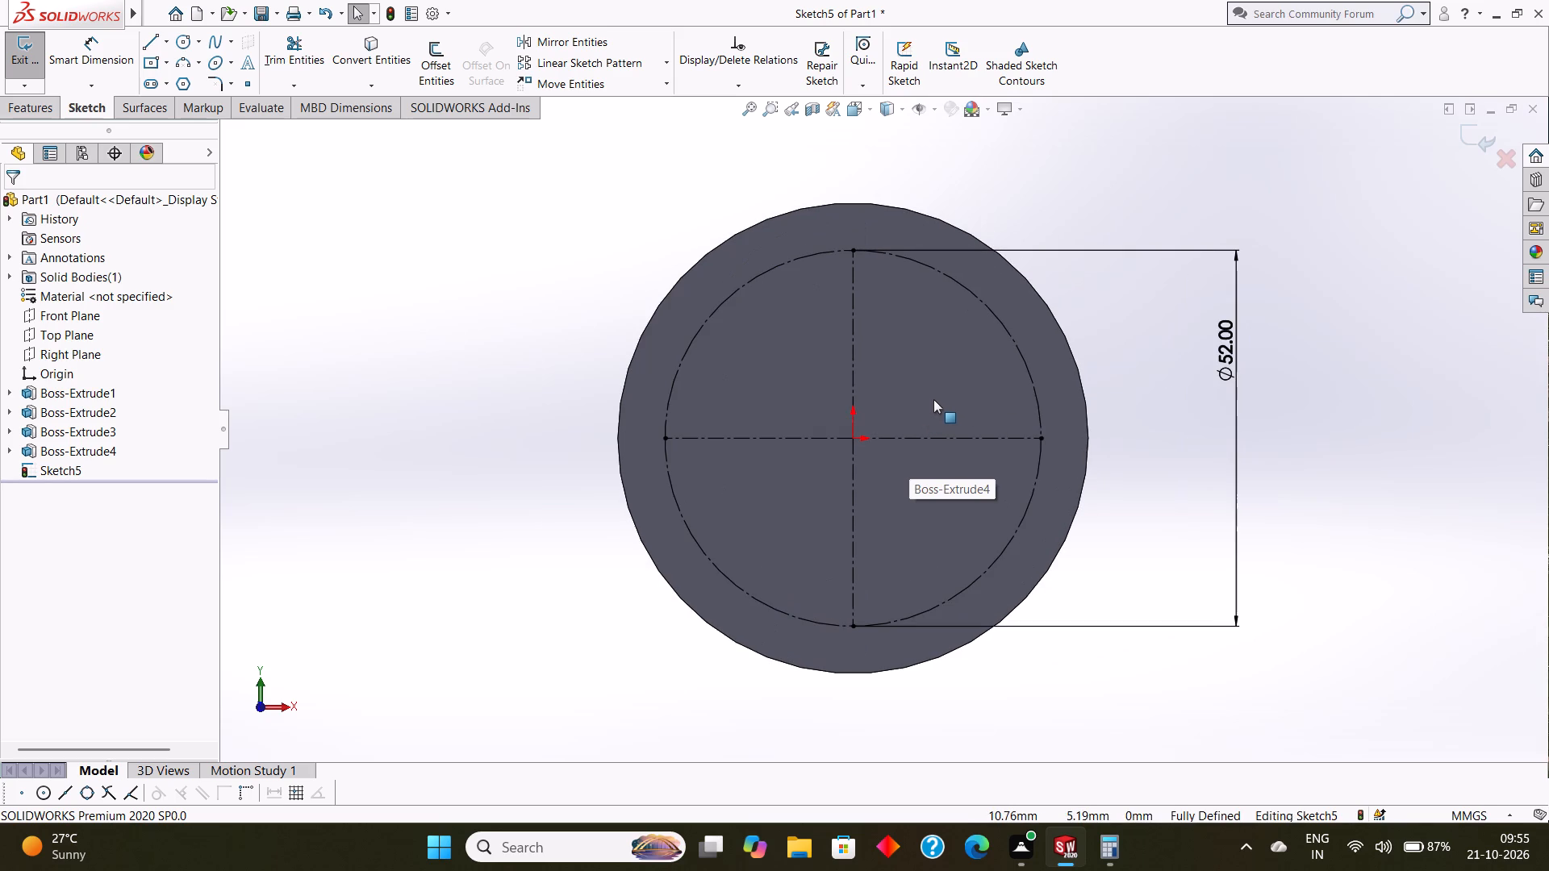
pyautogui.click(169, 44)
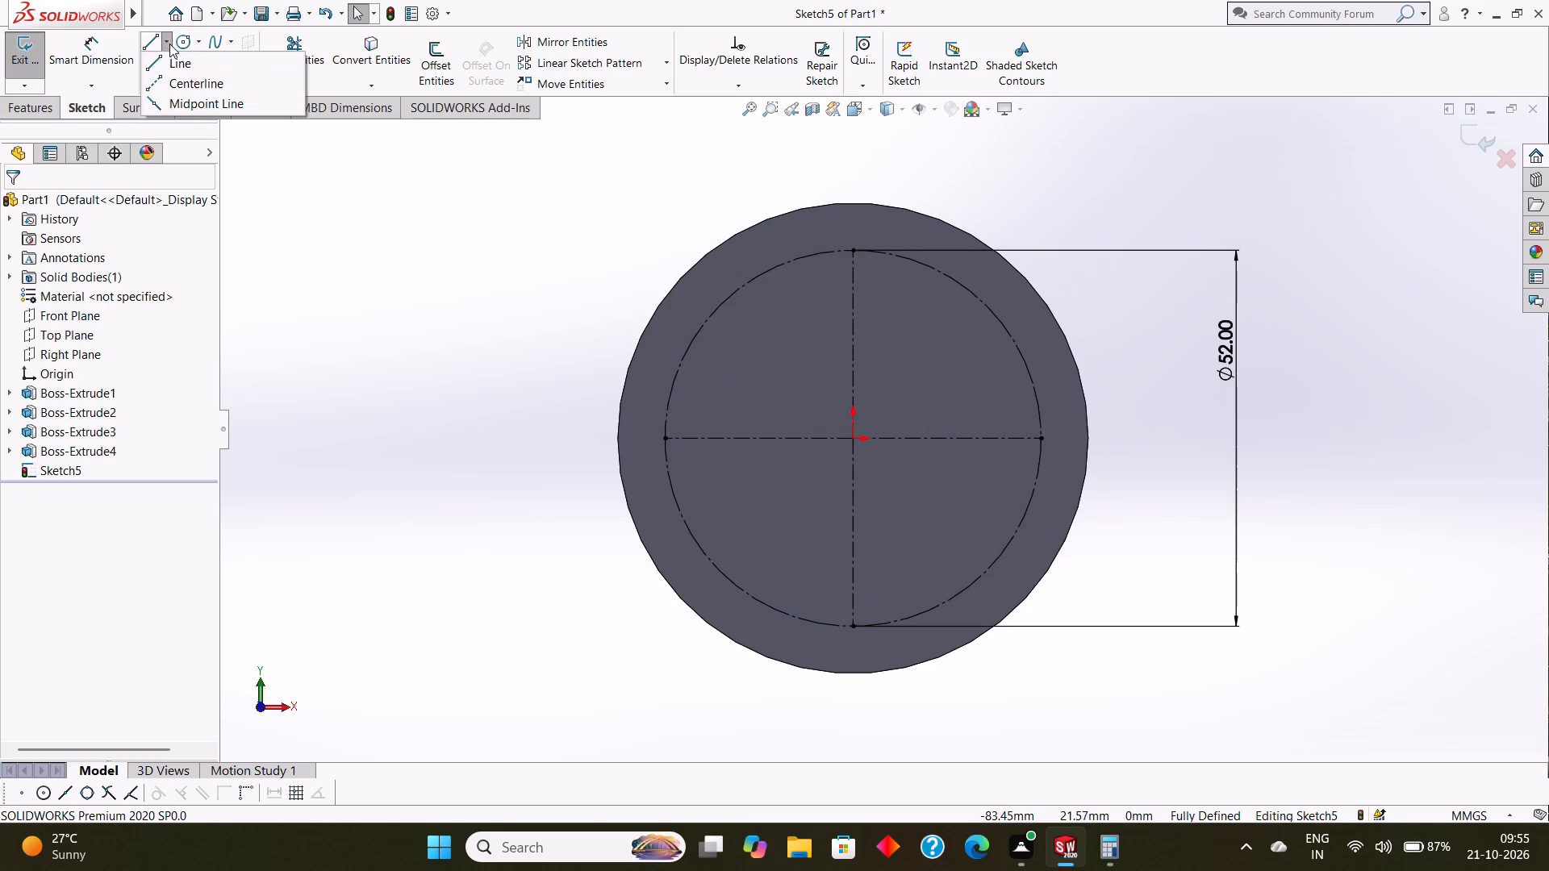
pyautogui.click(177, 80)
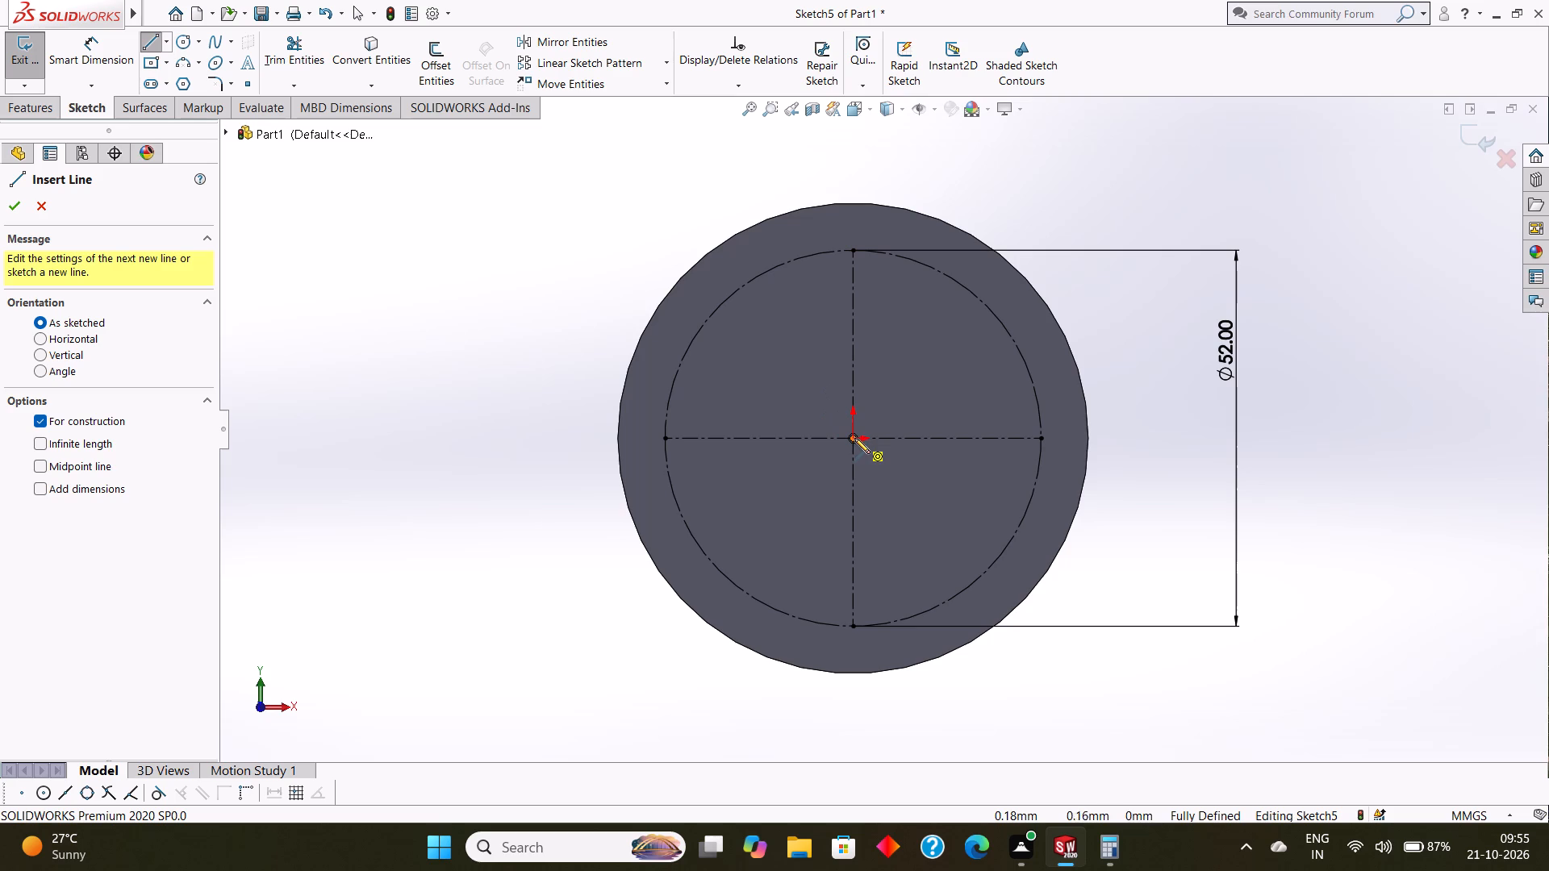
pyautogui.click(854, 440)
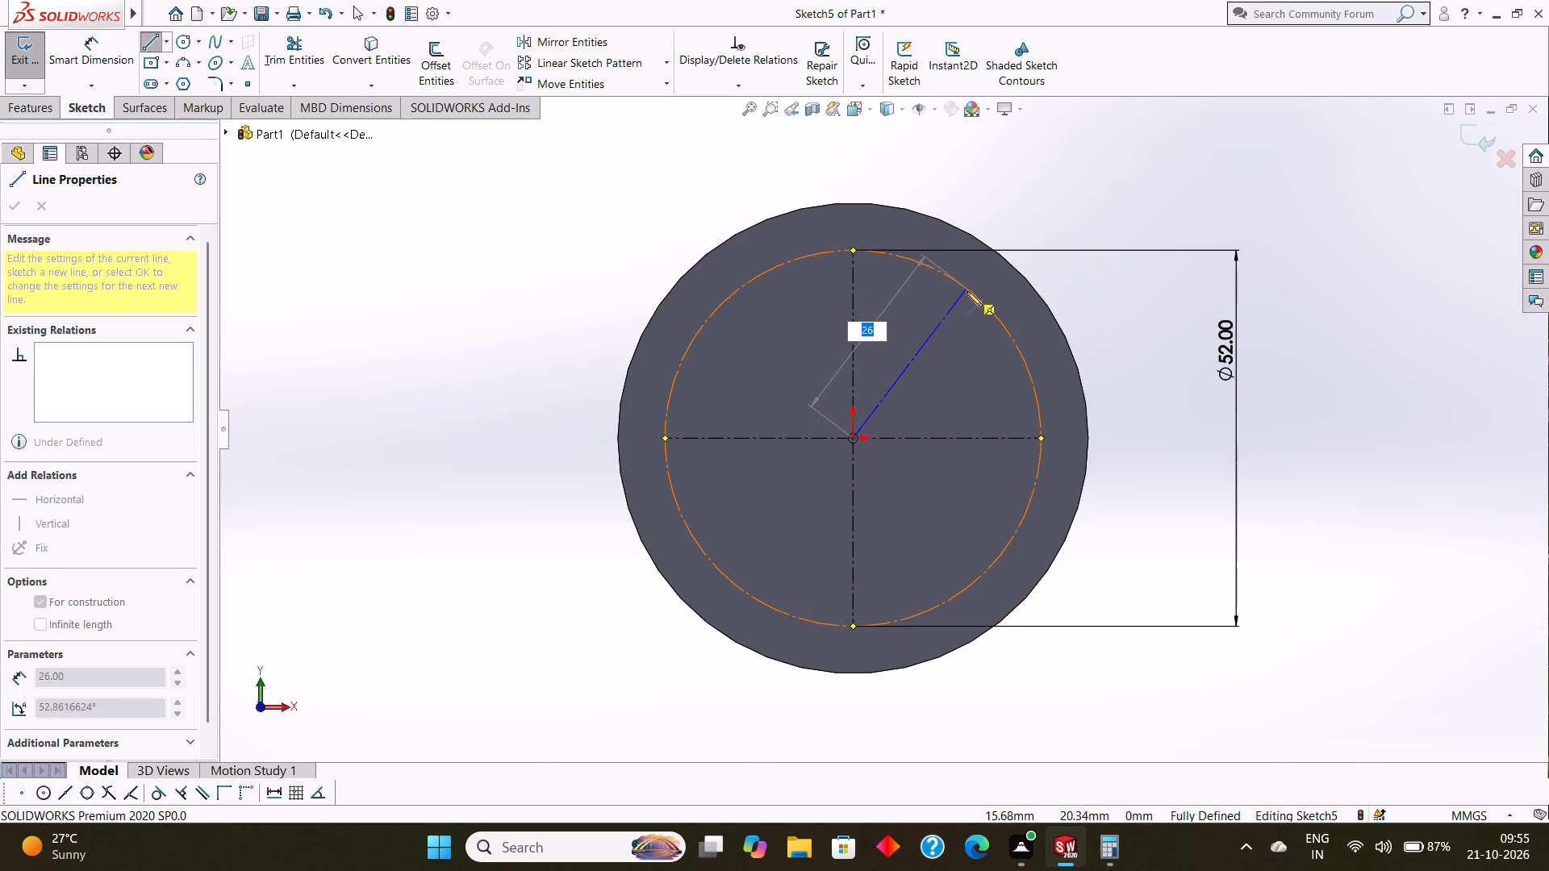
pyautogui.click(950, 277)
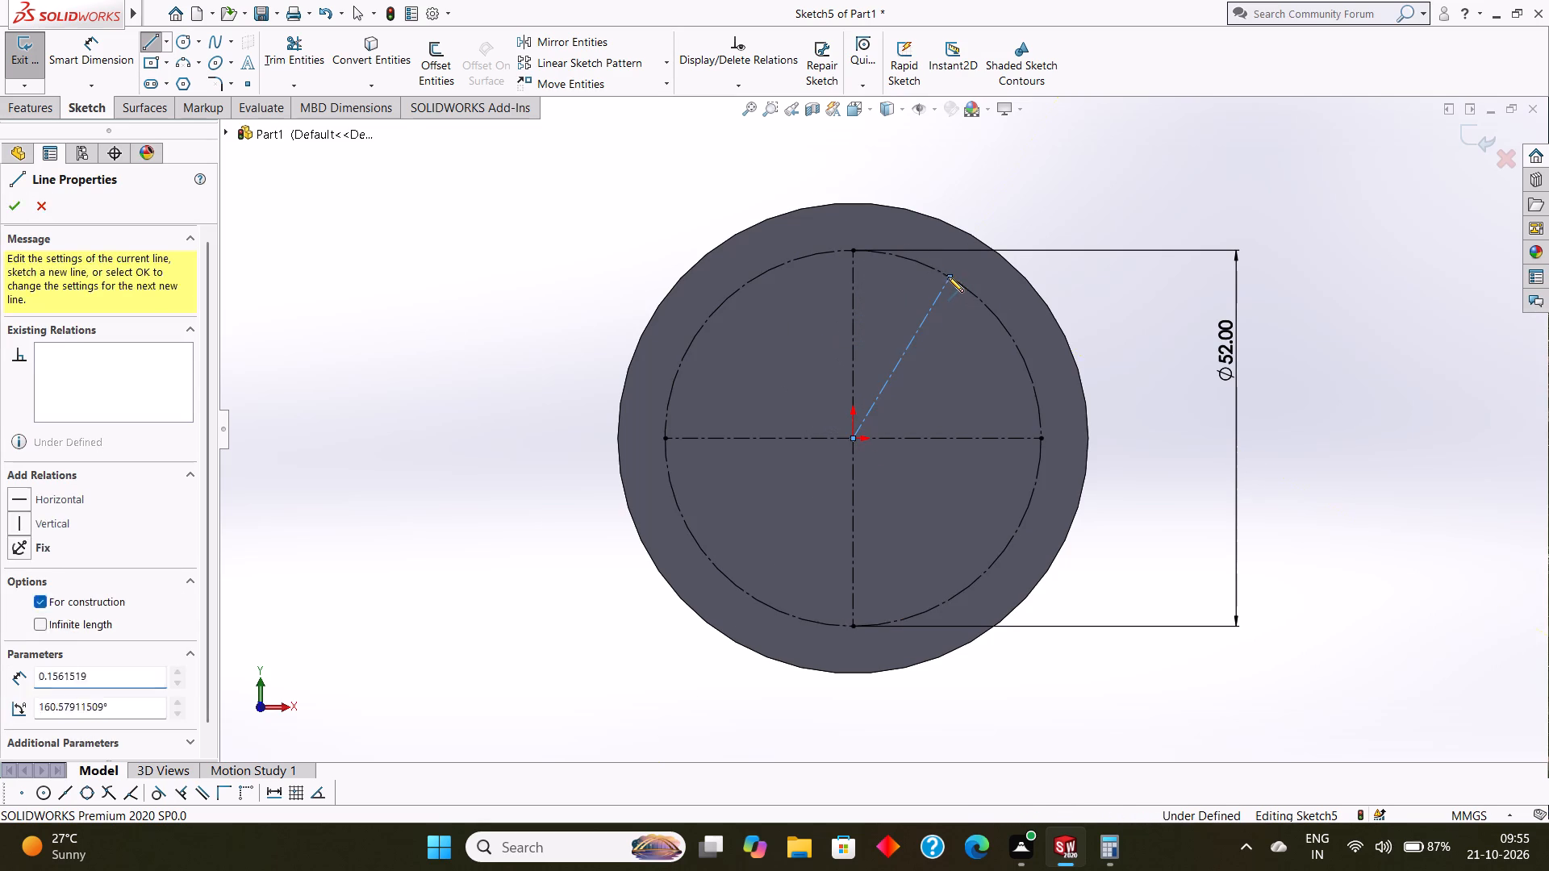
pyautogui.press('Escape')
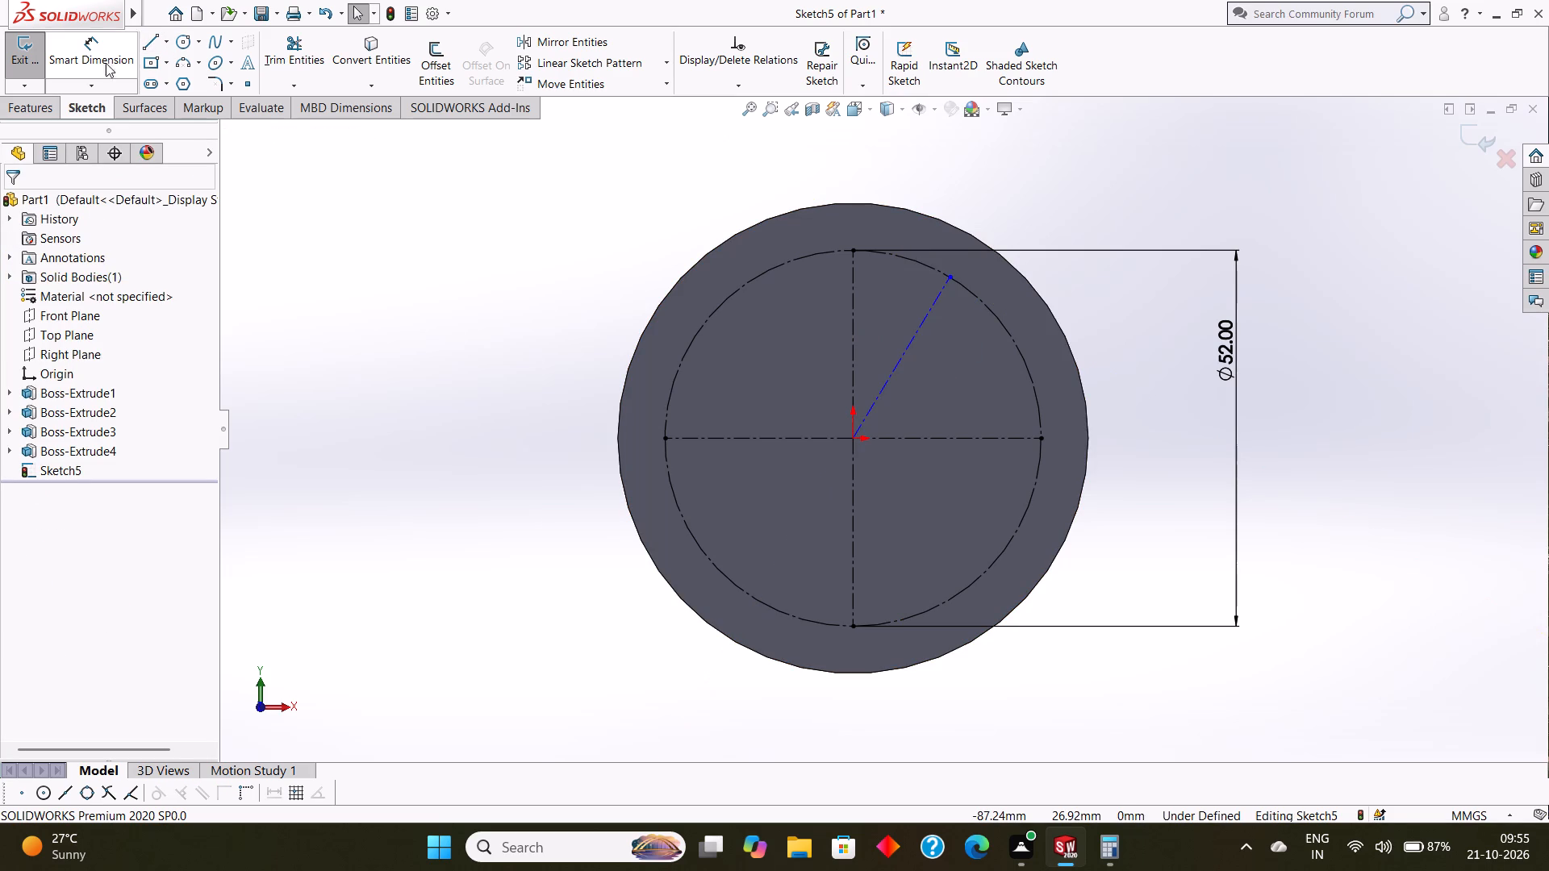
# Dimension the angle between the upper vertical centerline and the diagonal centerline at 45°.
pyautogui.click(102, 48)
pyautogui.click(853, 298)
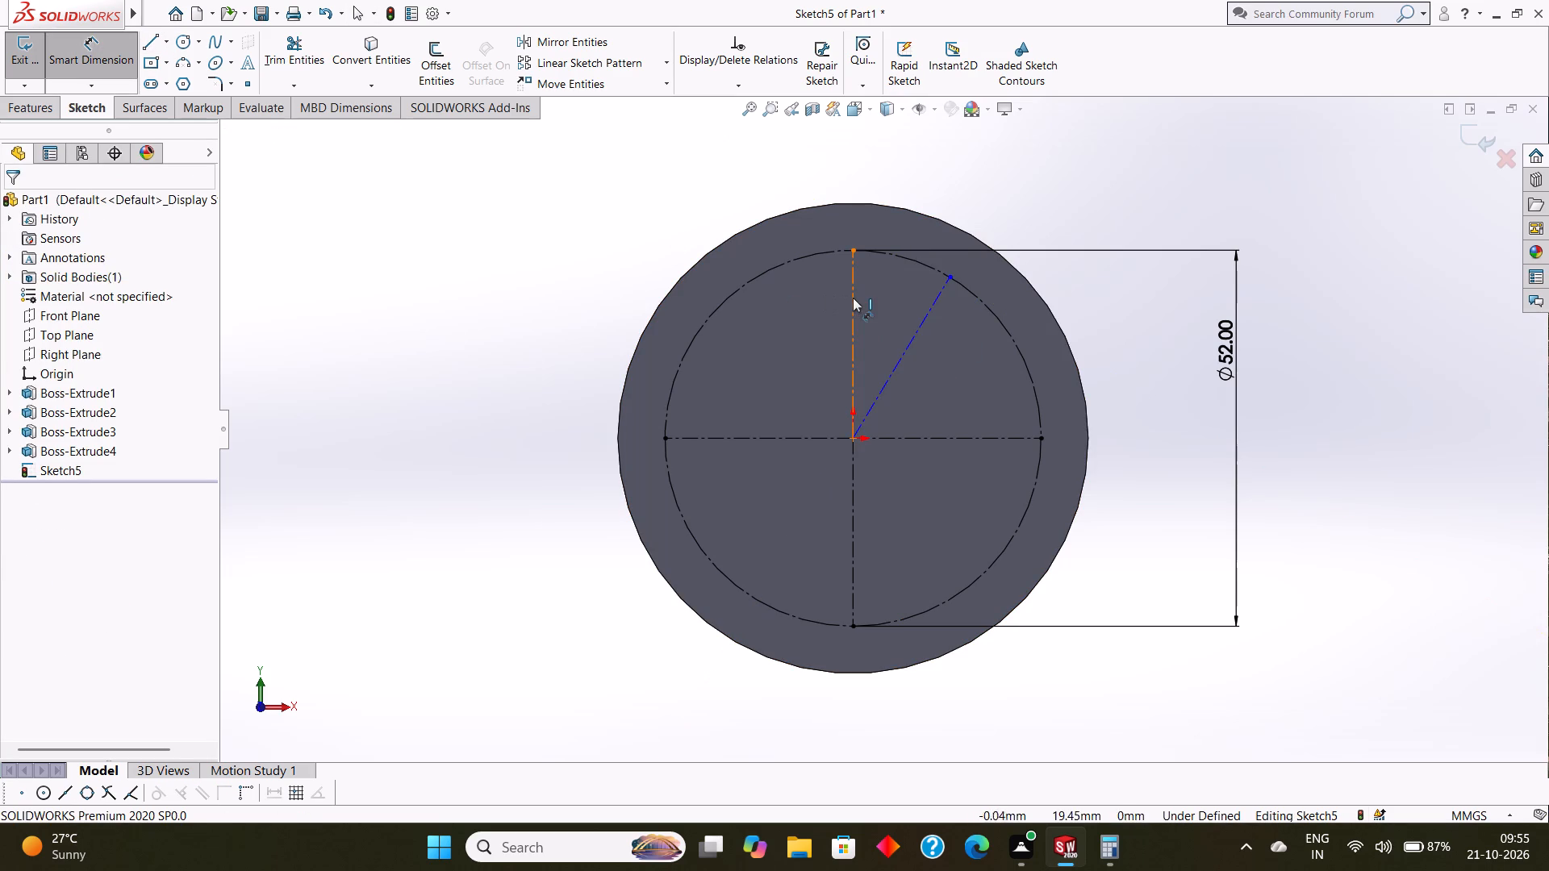
pyautogui.click(921, 328)
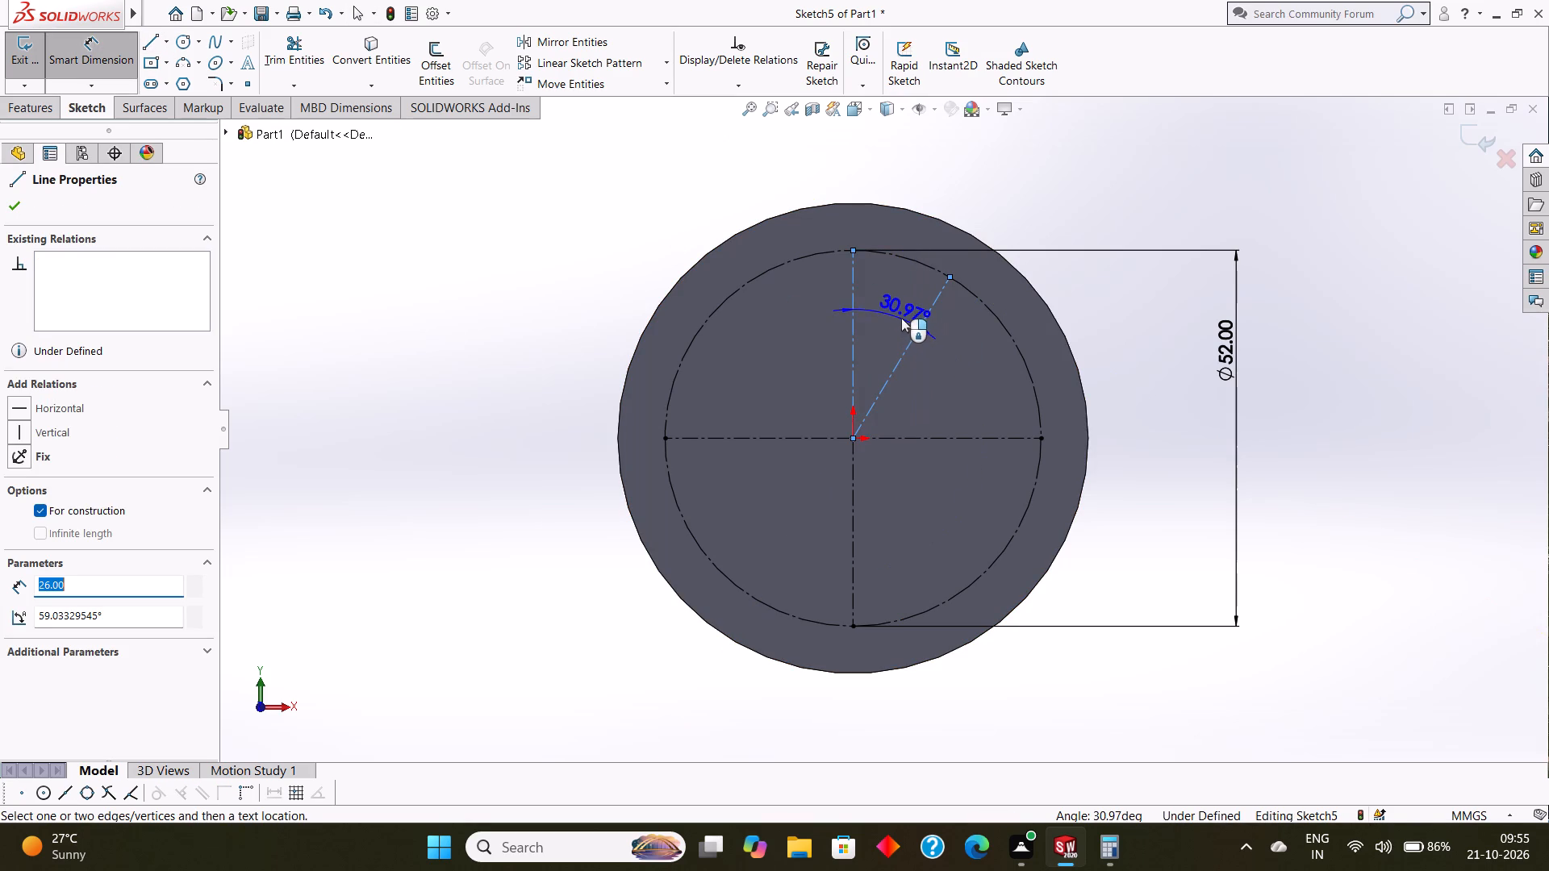
pyautogui.click(900, 317)
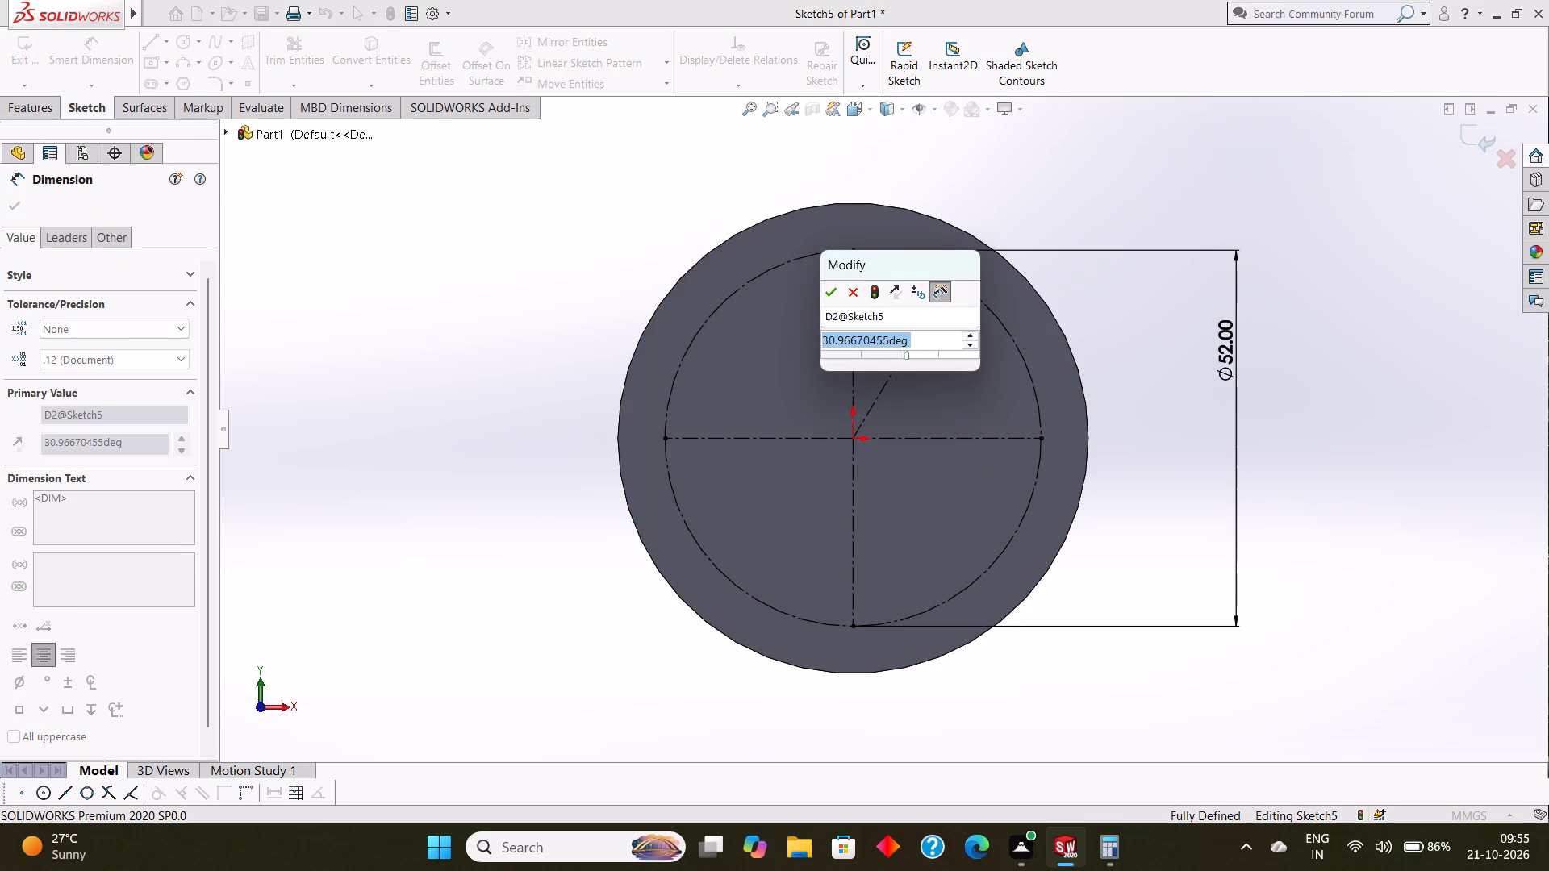
pyautogui.write('45')
pyautogui.press('Return')
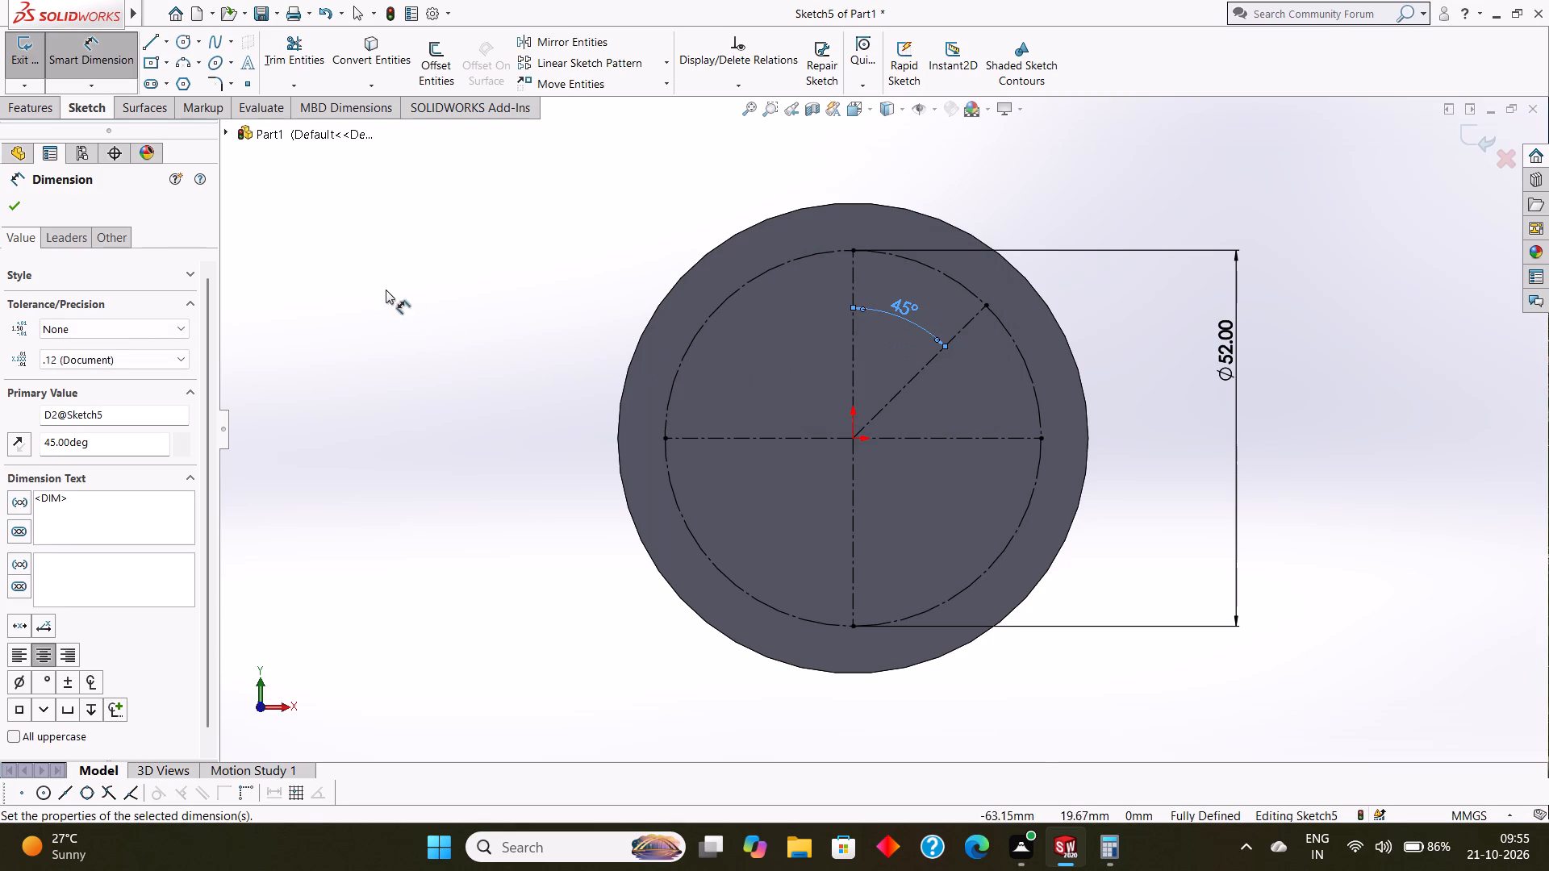
# Draw a circle of radius 2.5 mm centred where the diagonal centerline meets the 52 mm construction circle.
pyautogui.click(186, 44)
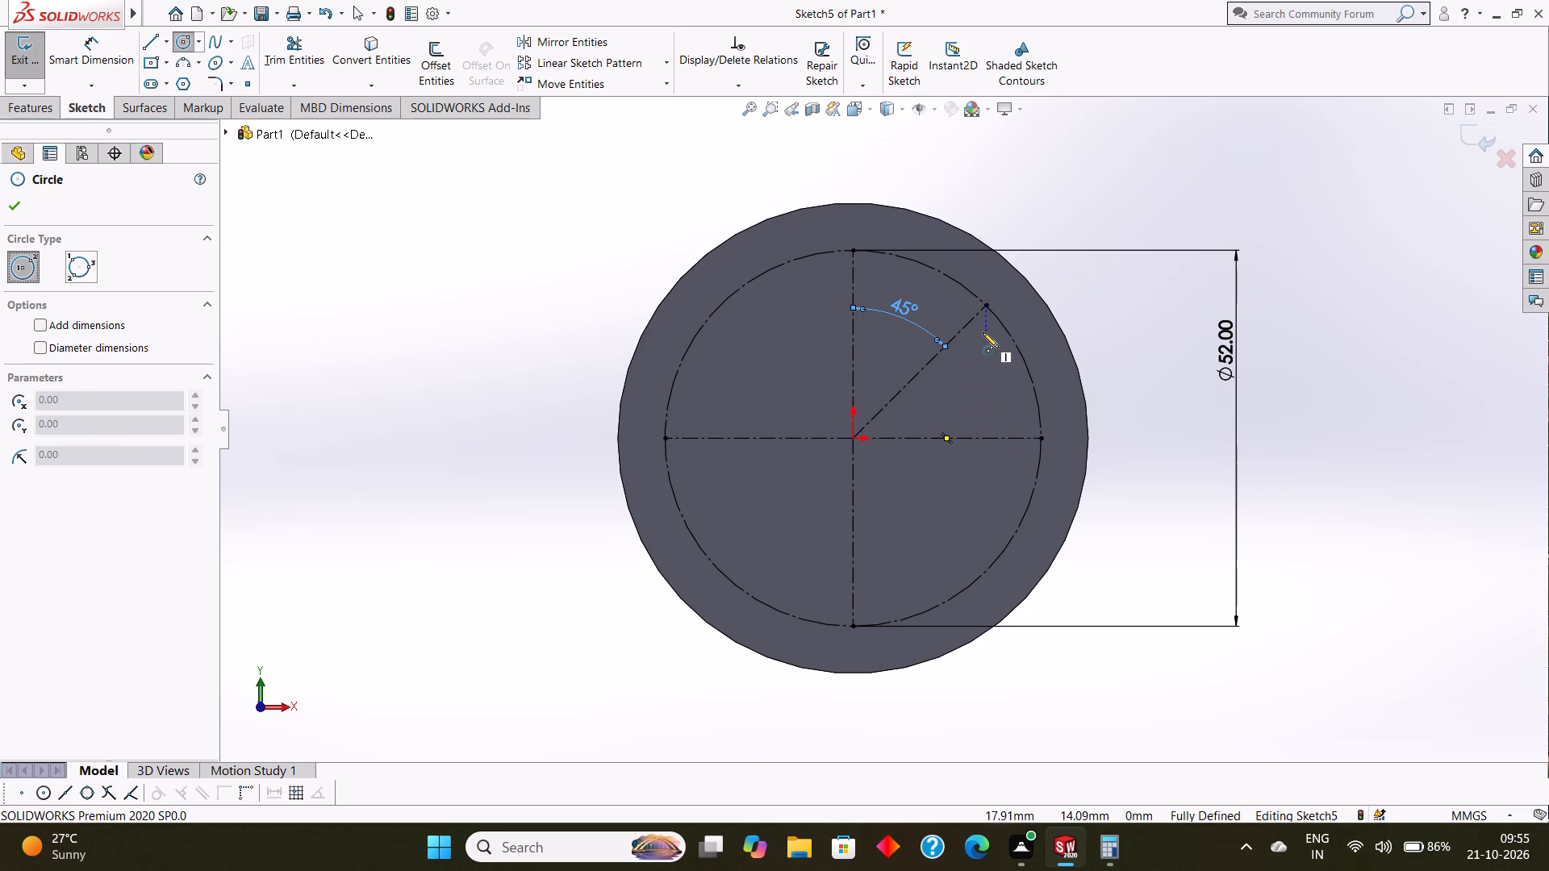
pyautogui.moveTo(988, 304); pyautogui.dragTo(1003, 324)
pyautogui.press('BackSpace')
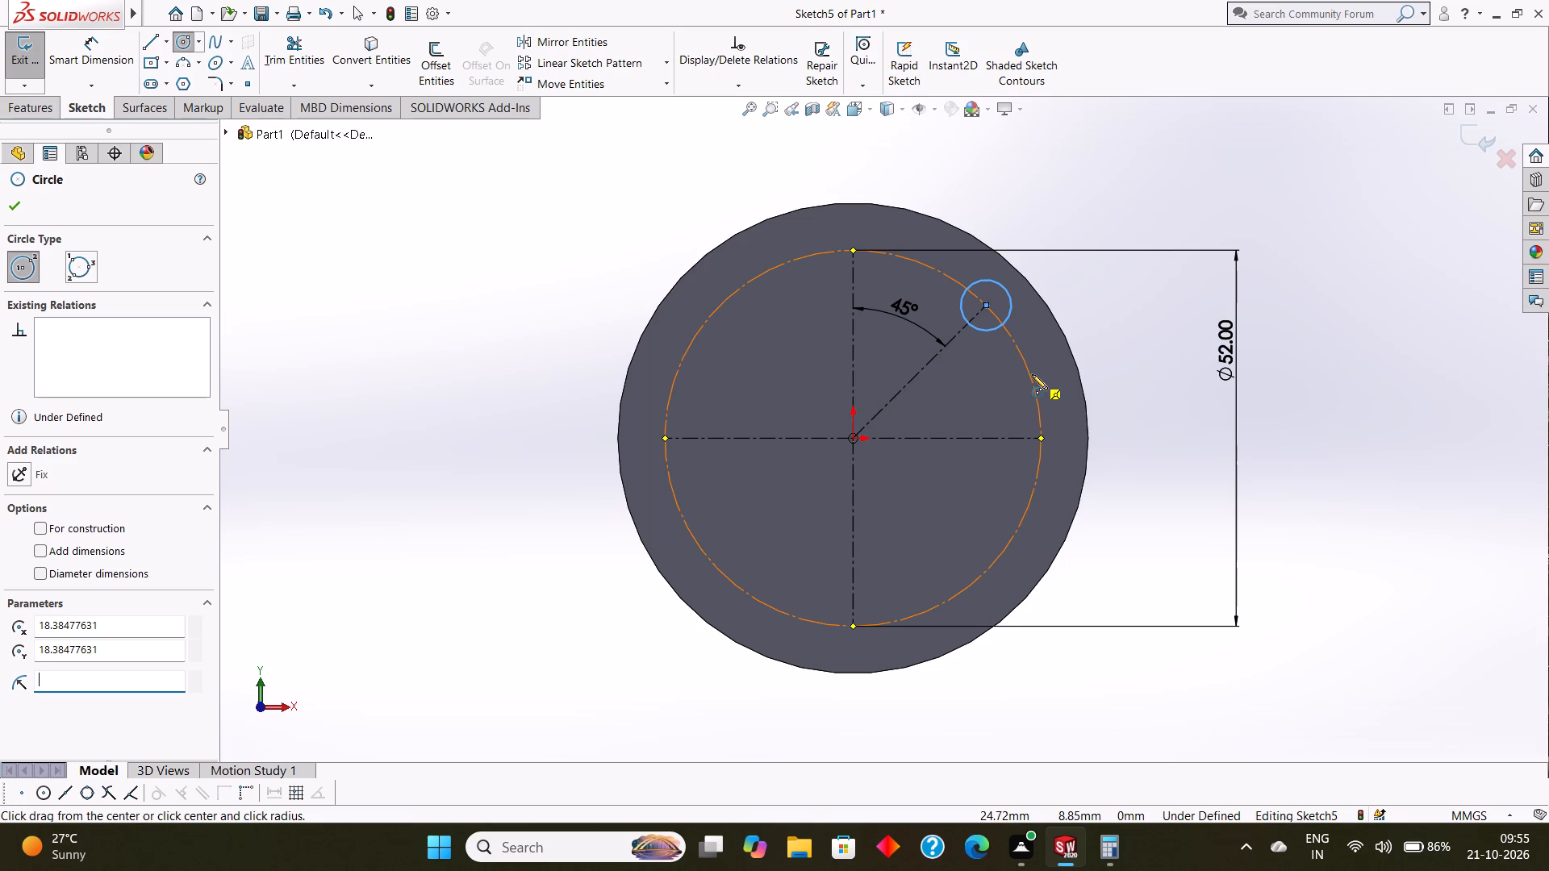
pyautogui.write('2.5')
pyautogui.press('Return')
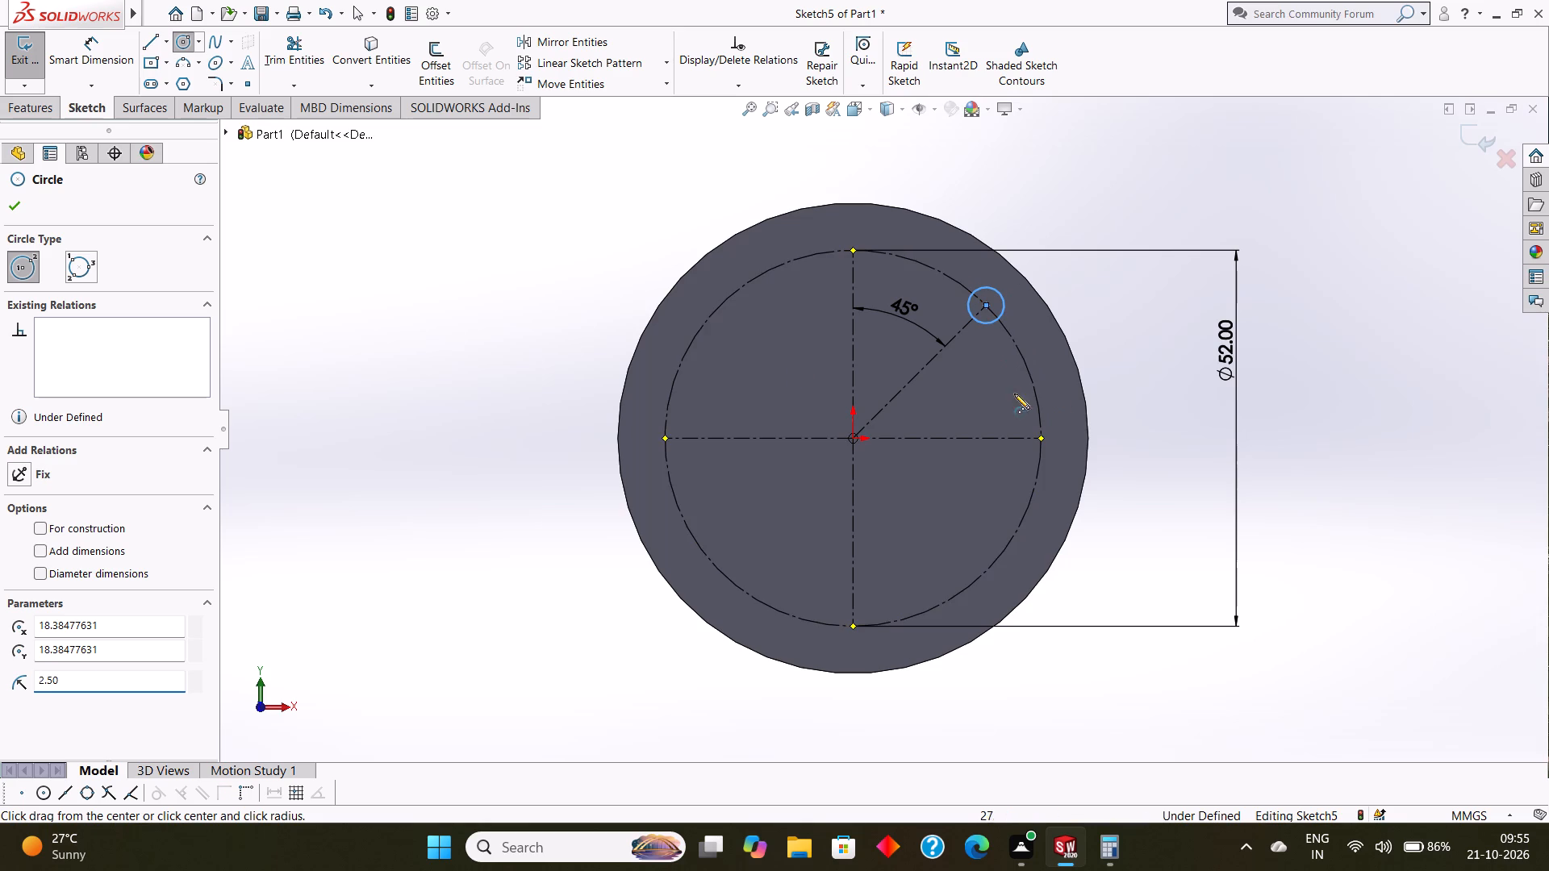
pyautogui.click(19, 208)
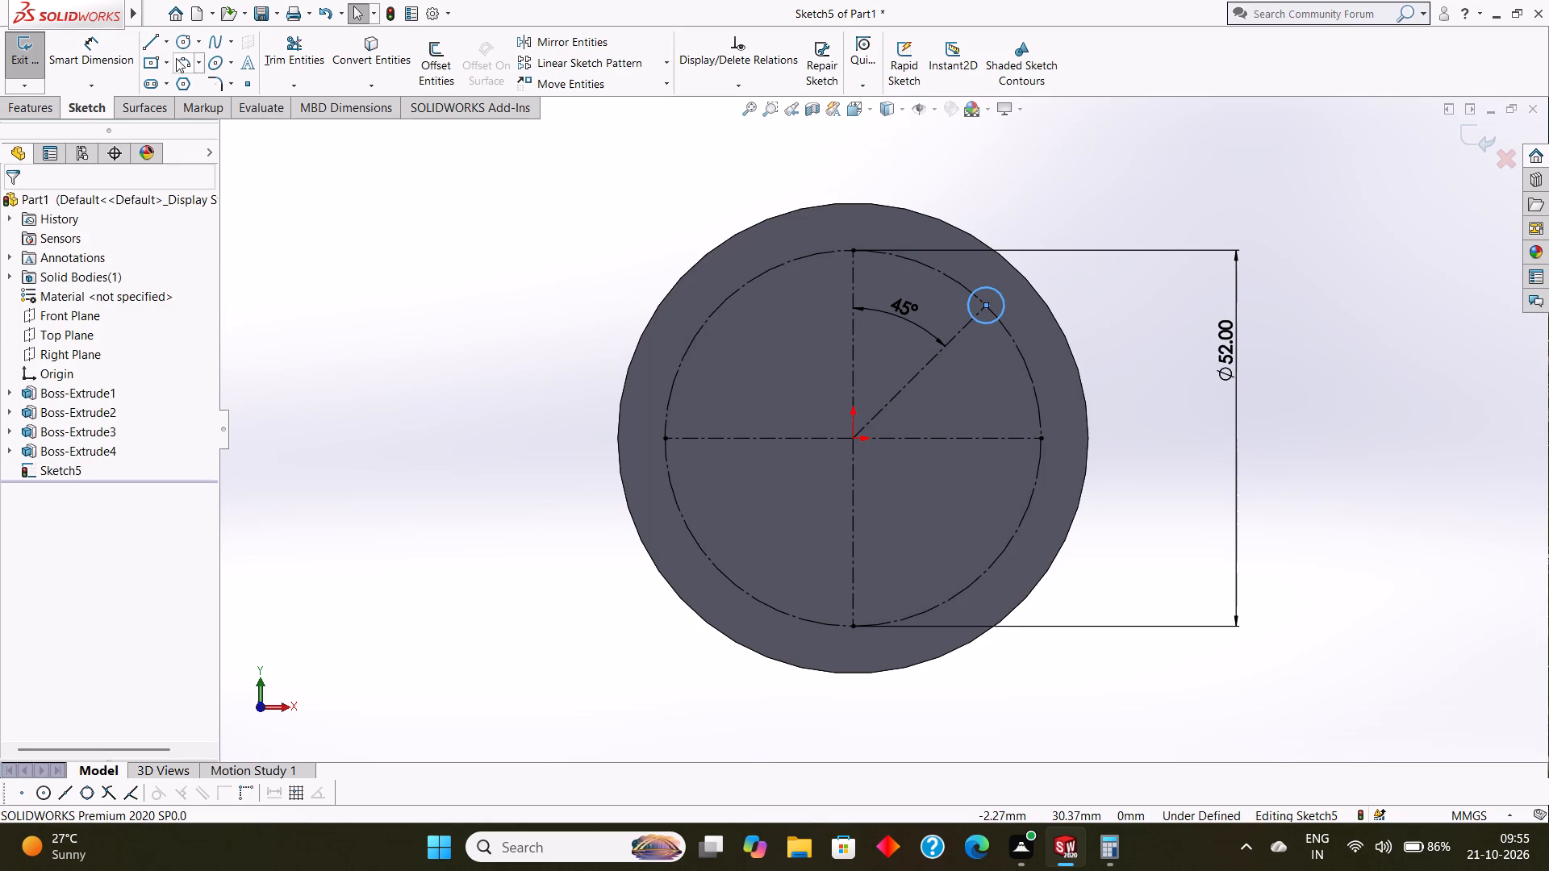
# Draw a second circle of radius 10 mm, concentric with the 2.5 mm radius circle at the diagonal centerline's end.
pyautogui.click(179, 38)
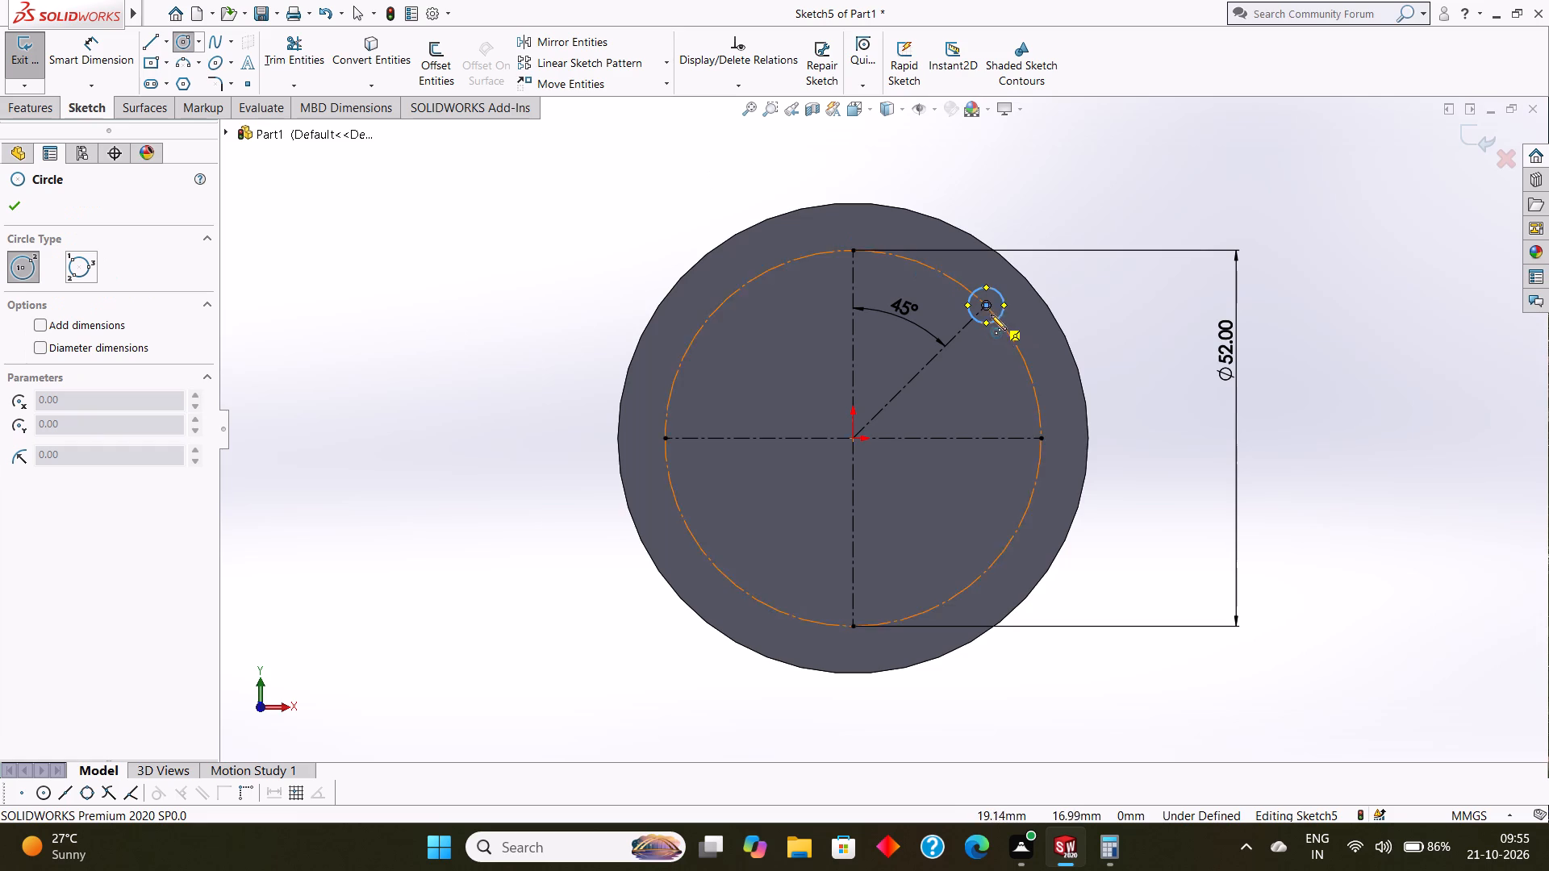
pyautogui.moveTo(986, 304); pyautogui.dragTo(1015, 344)
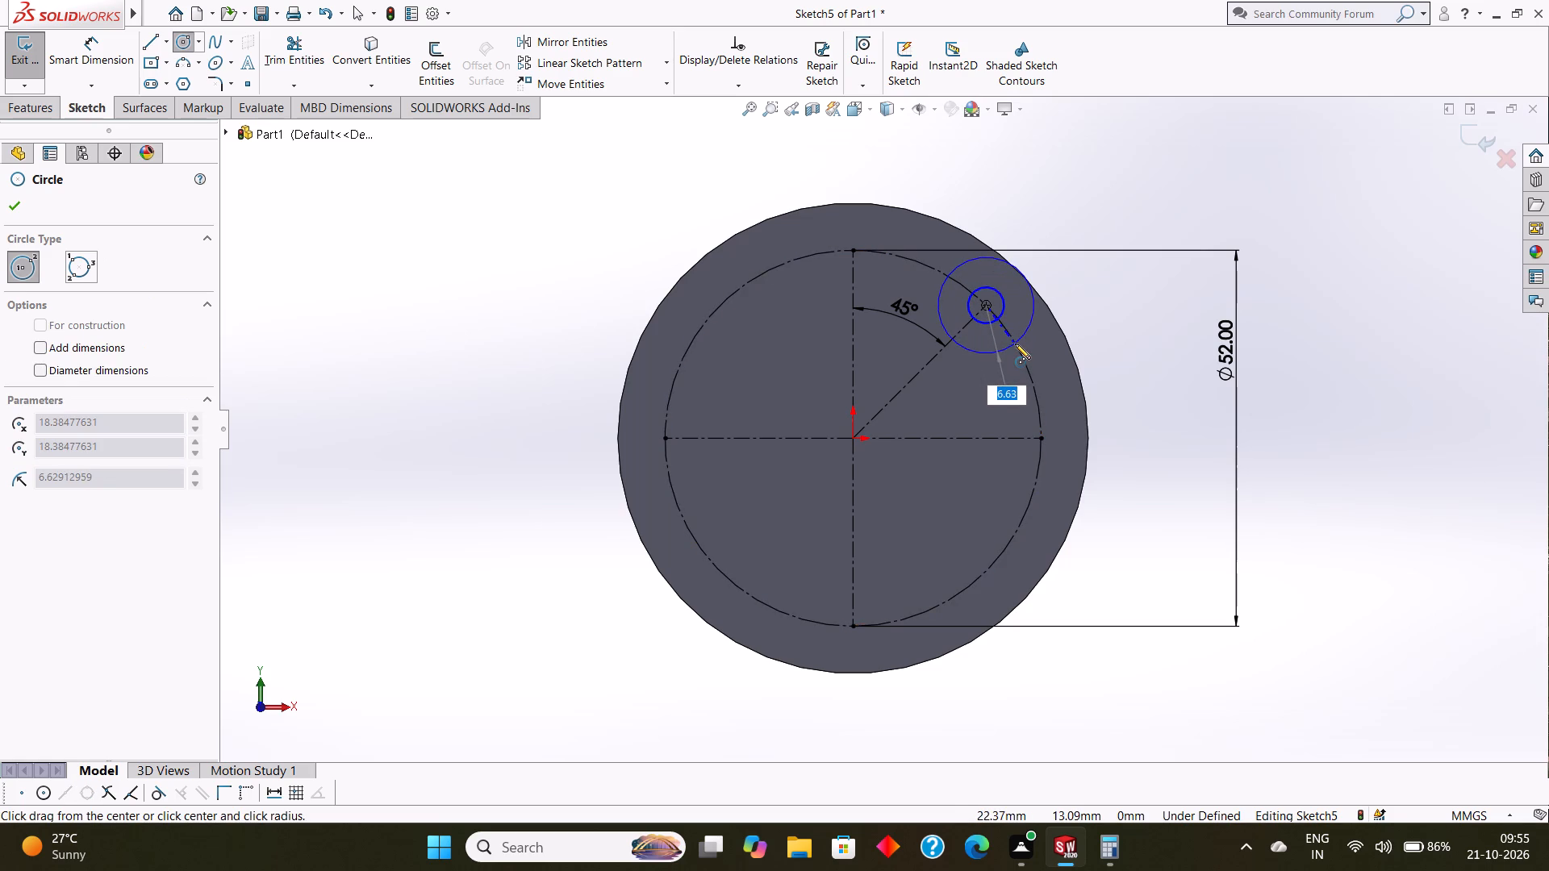
pyautogui.moveTo(1015, 344); pyautogui.dragTo(1019, 348)
pyautogui.write('10')
pyautogui.press('Return')
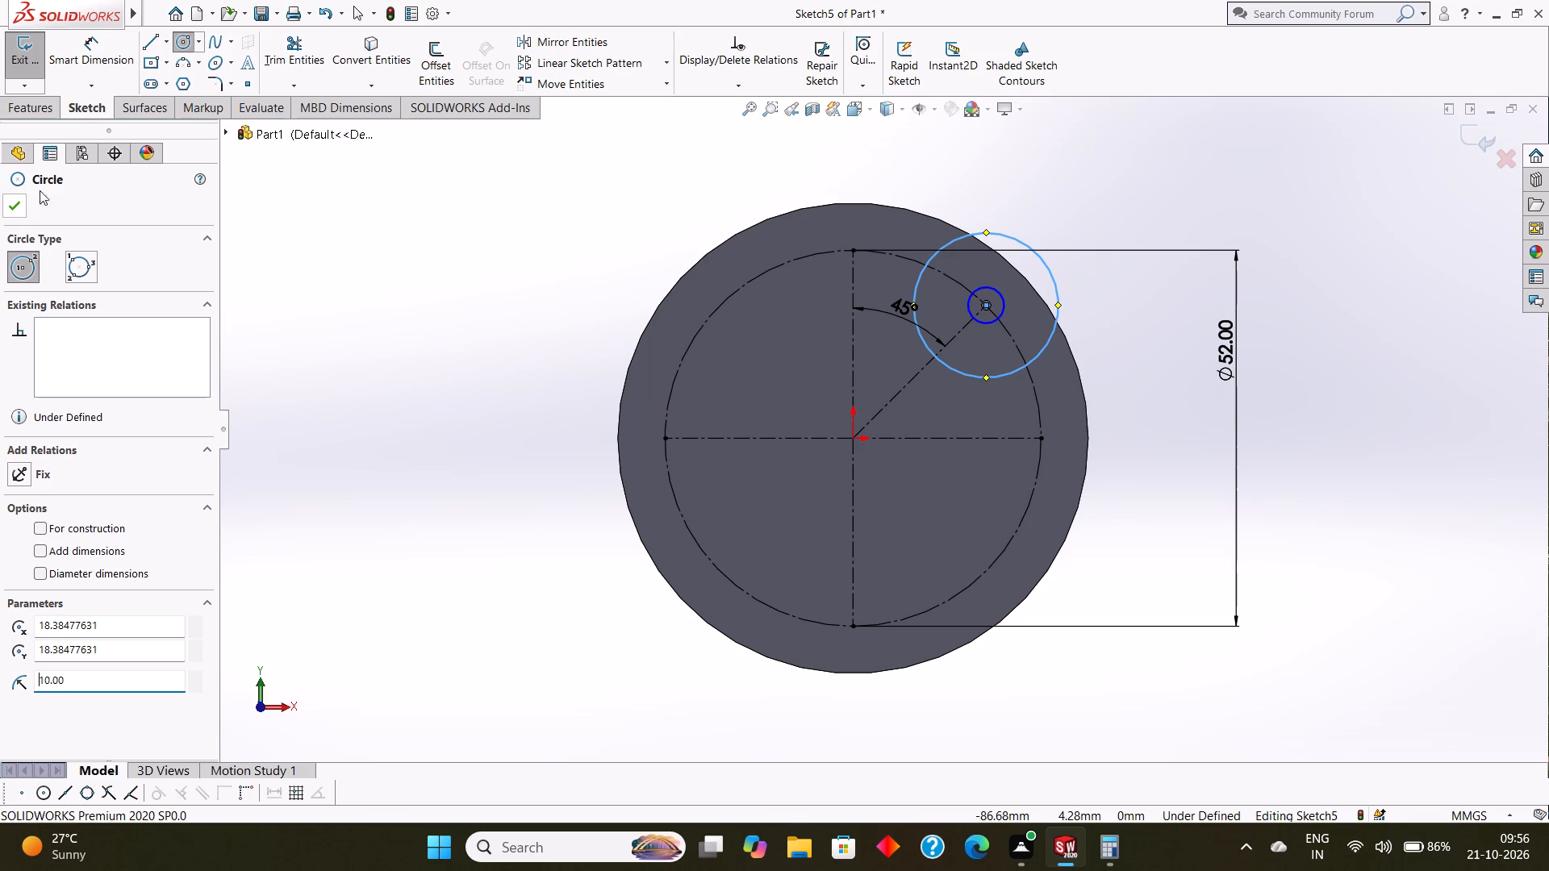
pyautogui.click(15, 203)
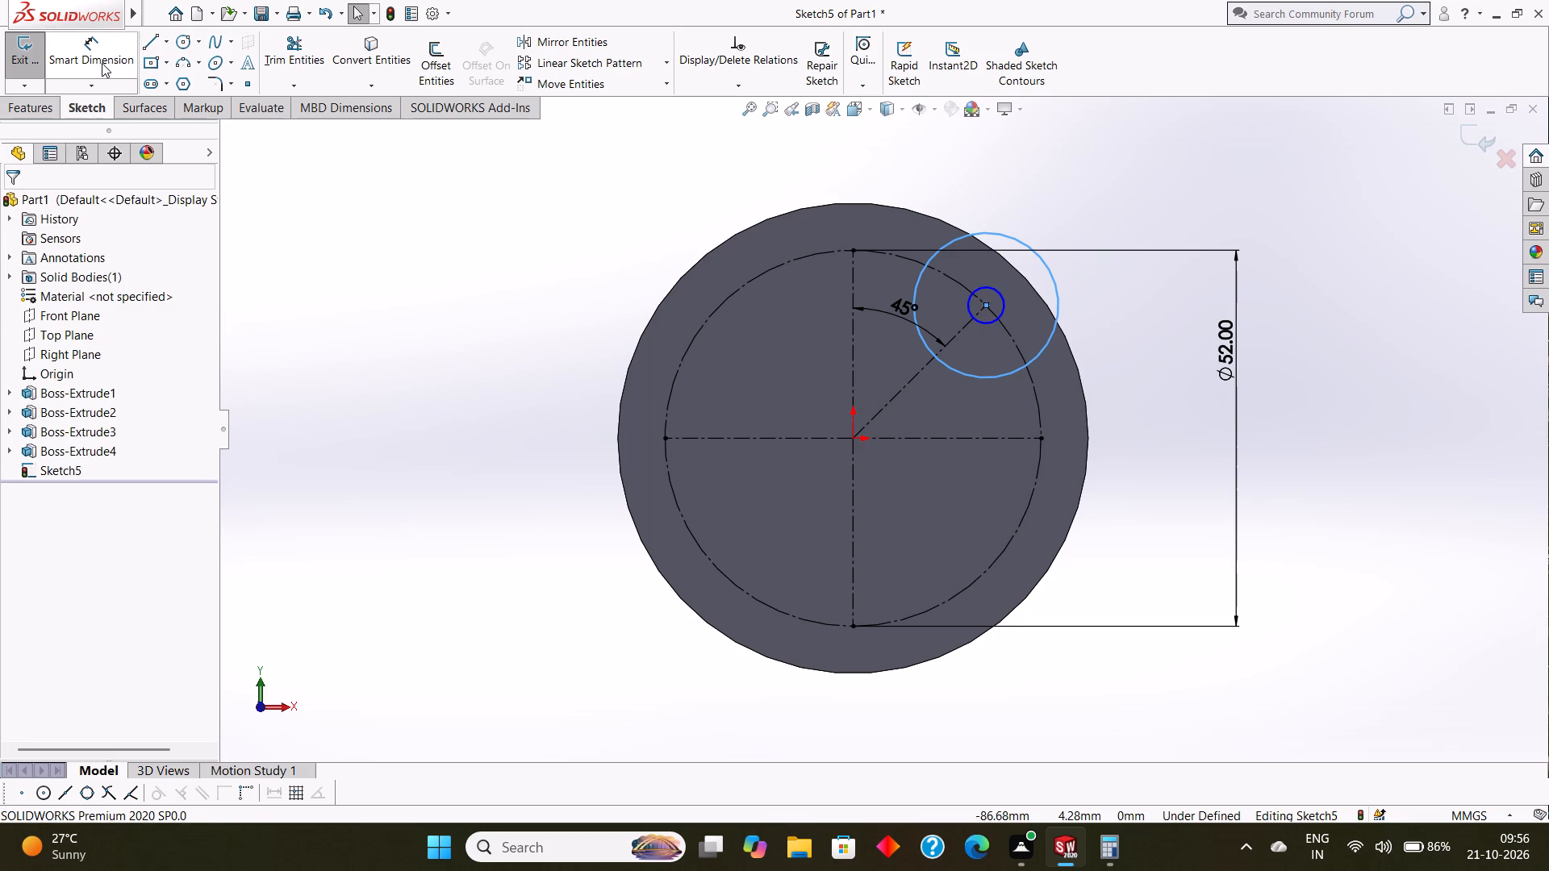
# Dimension the diameters of the small circle and the larger concentric circle at the diagonal centerline's end.
pyautogui.click(102, 60)
pyautogui.click(1000, 293)
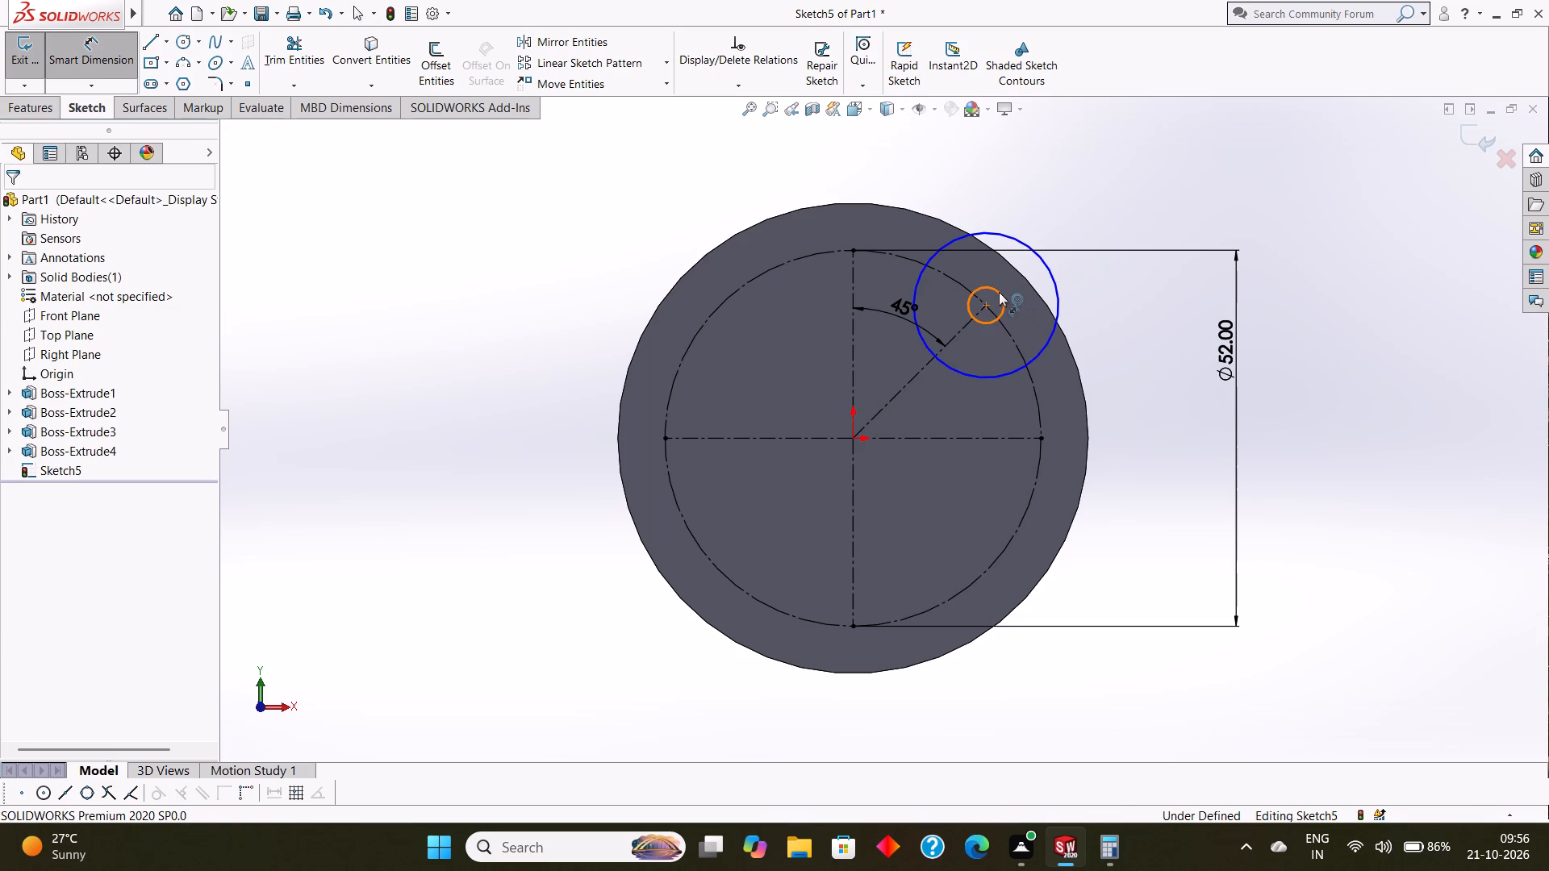
pyautogui.click(1146, 289)
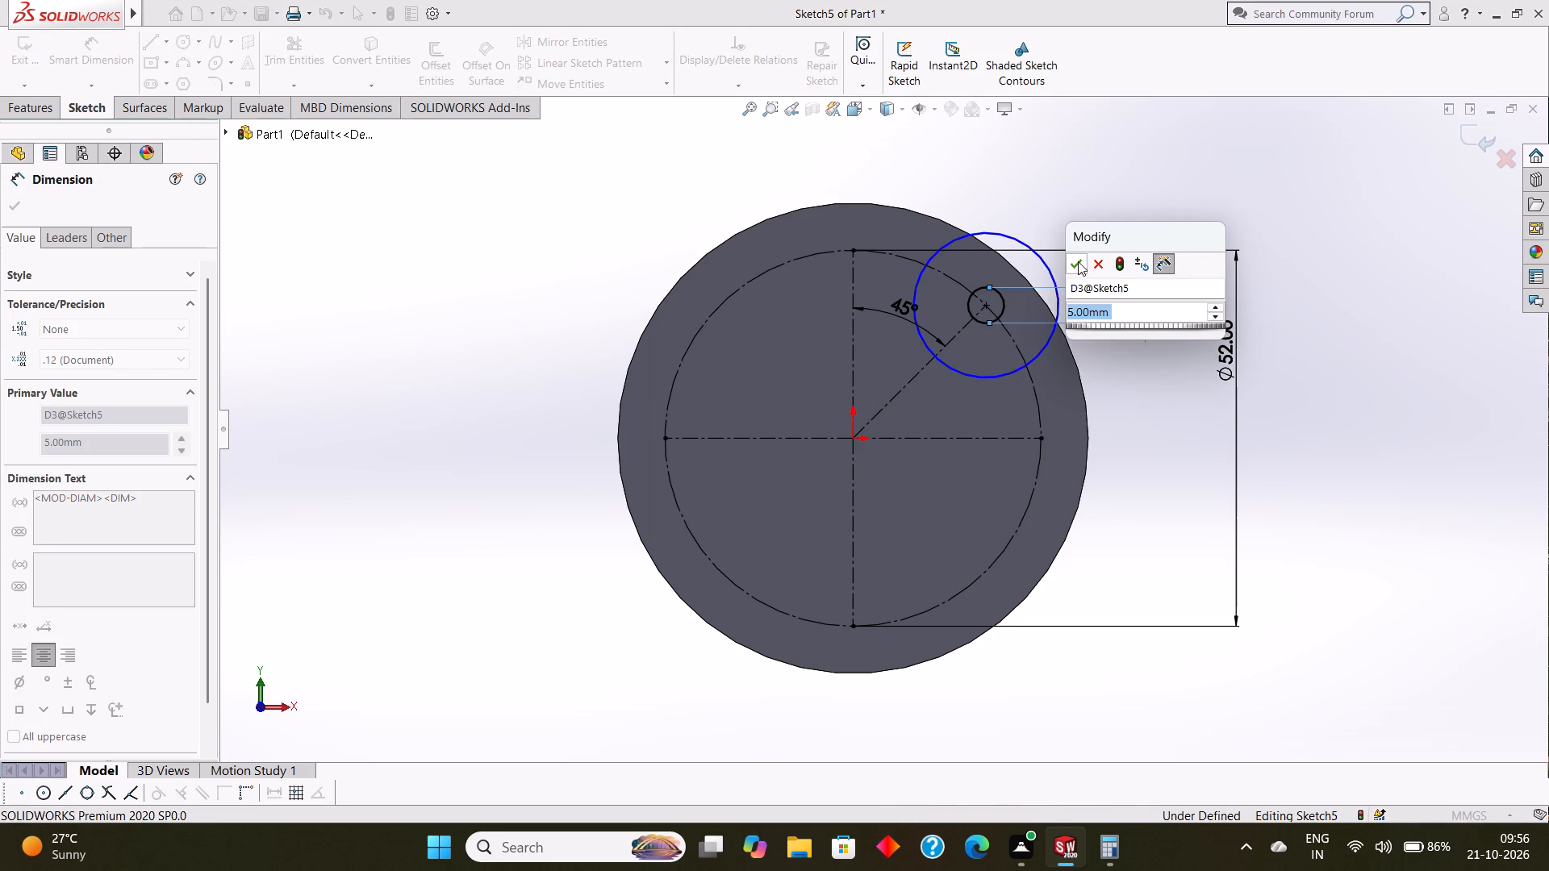
pyautogui.click(1078, 261)
pyautogui.click(1004, 235)
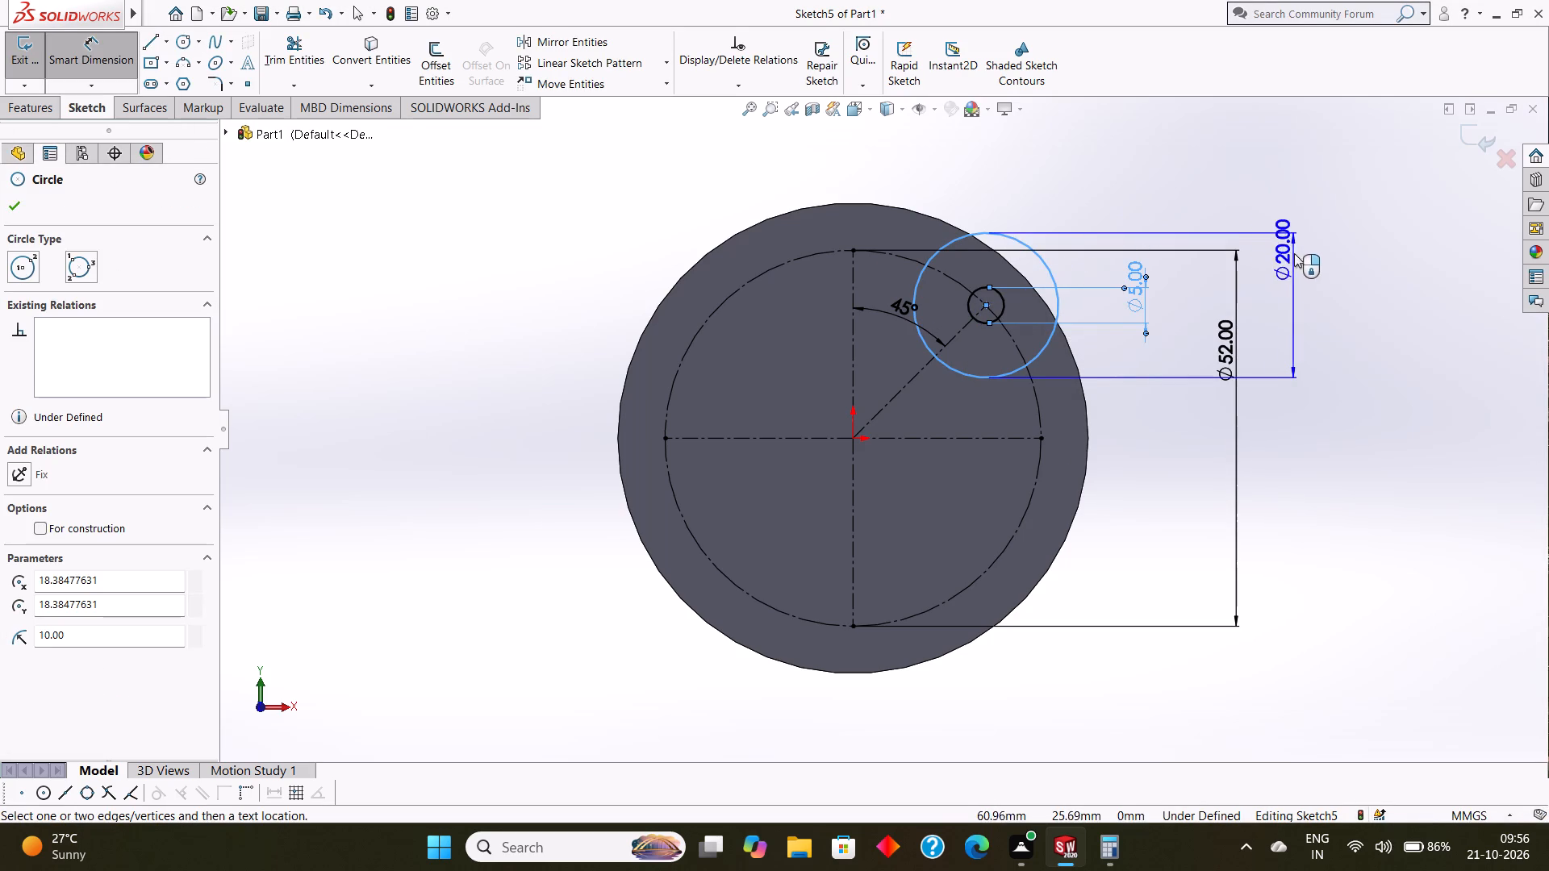
pyautogui.click(1308, 257)
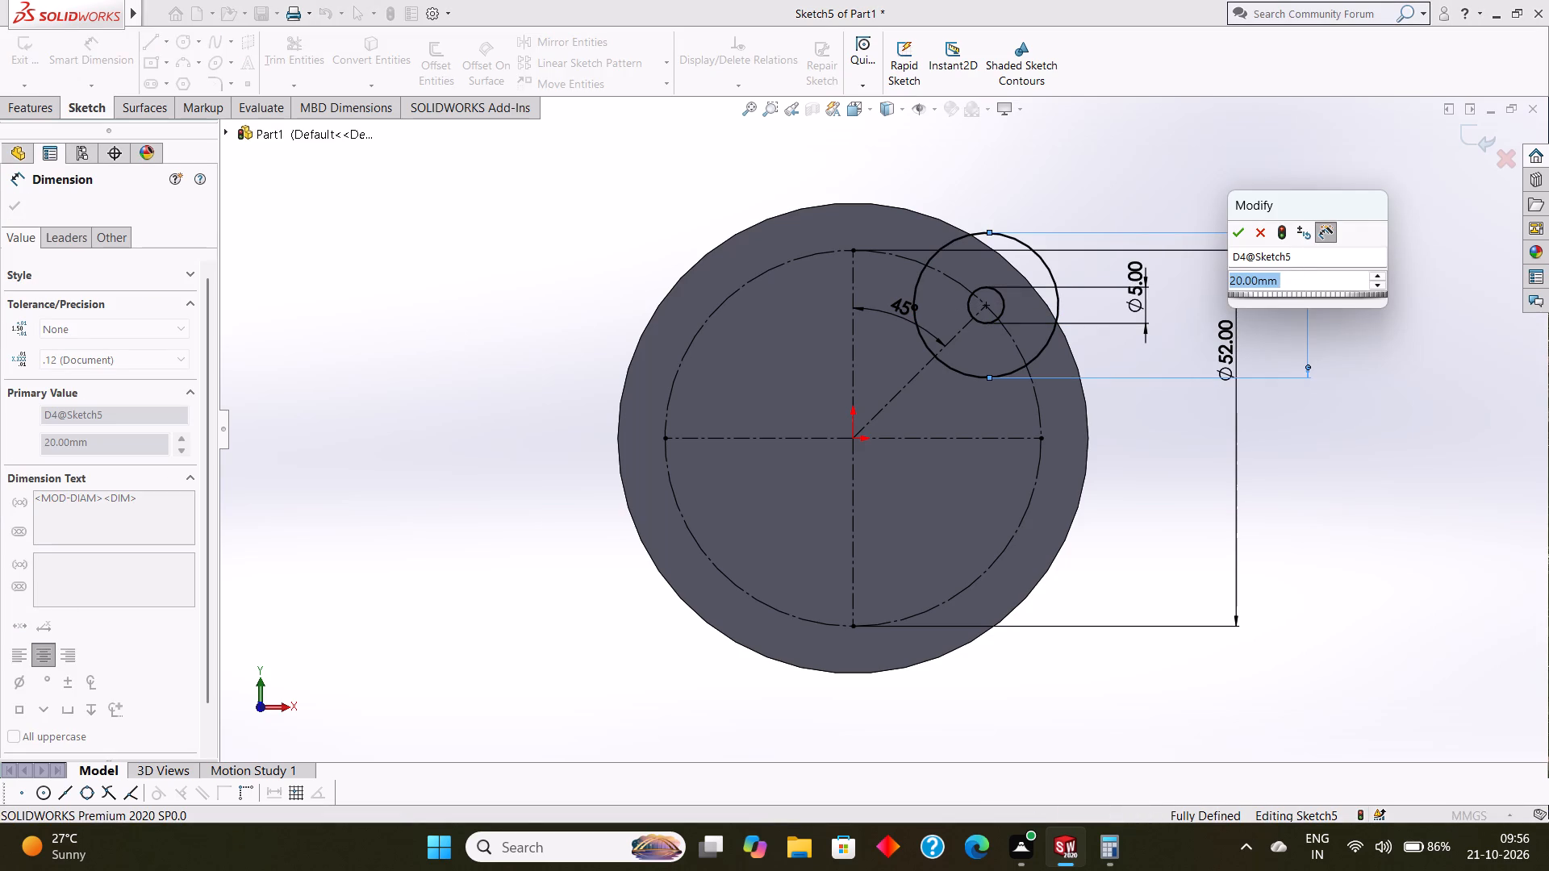
pyautogui.click(1239, 235)
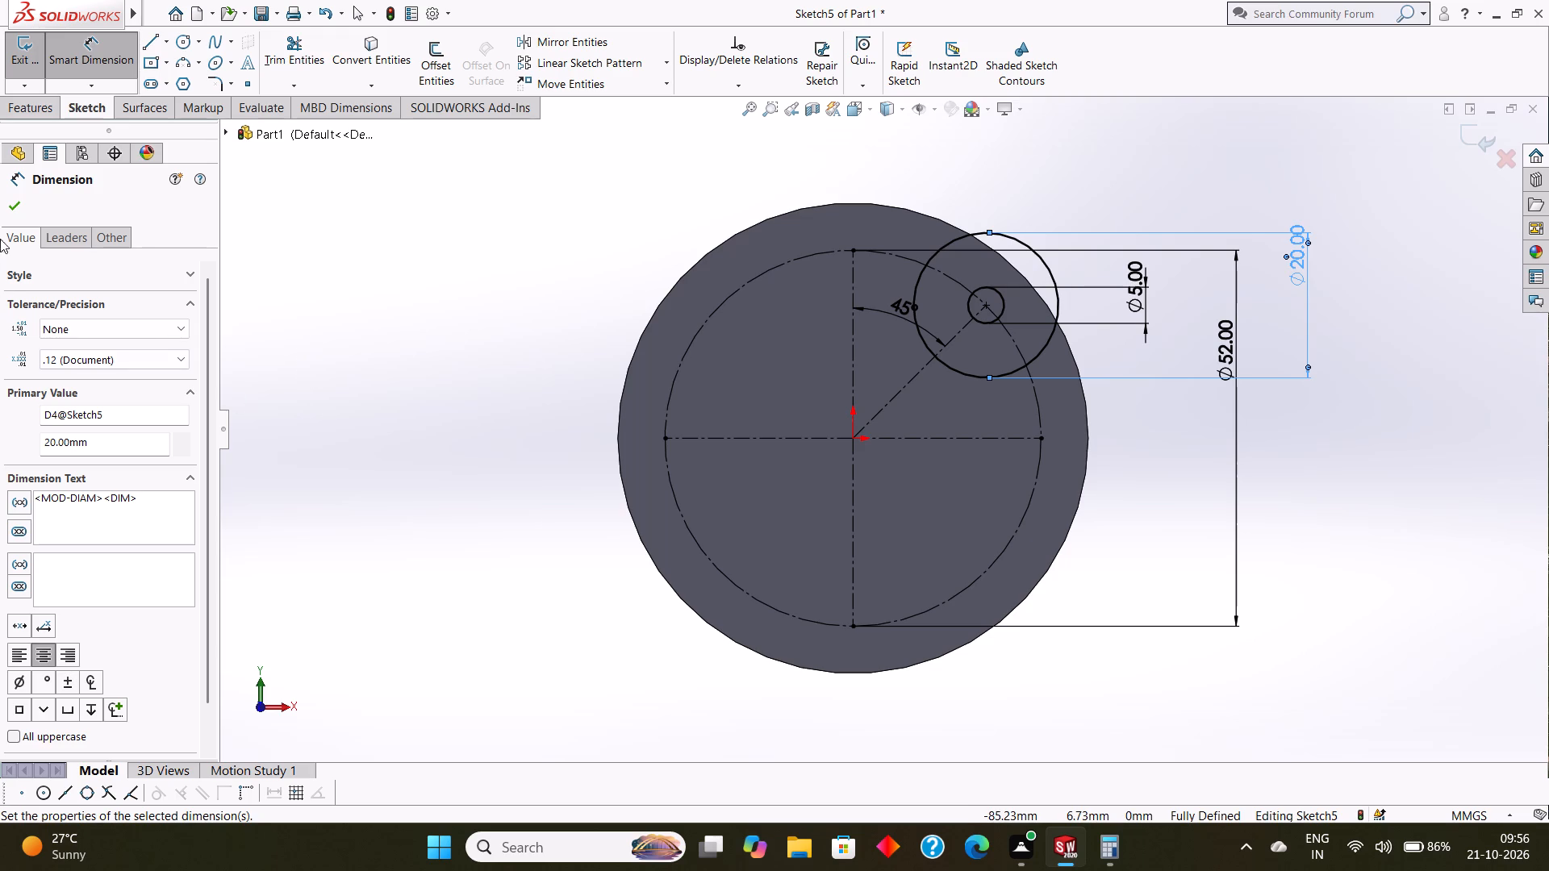
pyautogui.click(6, 205)
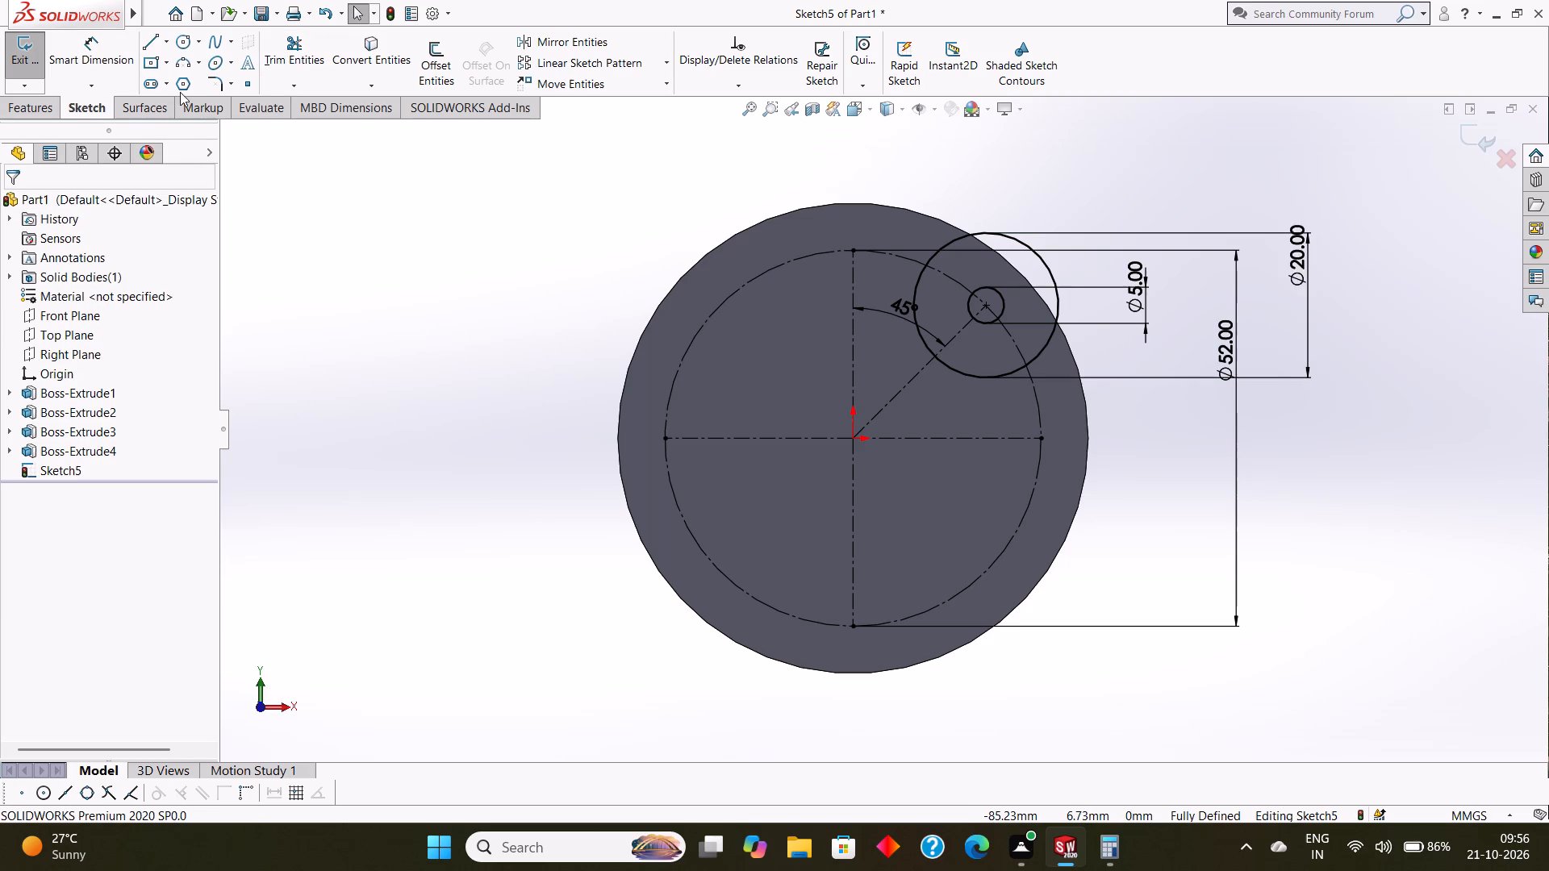
# Draw a circle of radius 32.5 mm centred on the origin, matching the flange's outer edge.
pyautogui.click(177, 40)
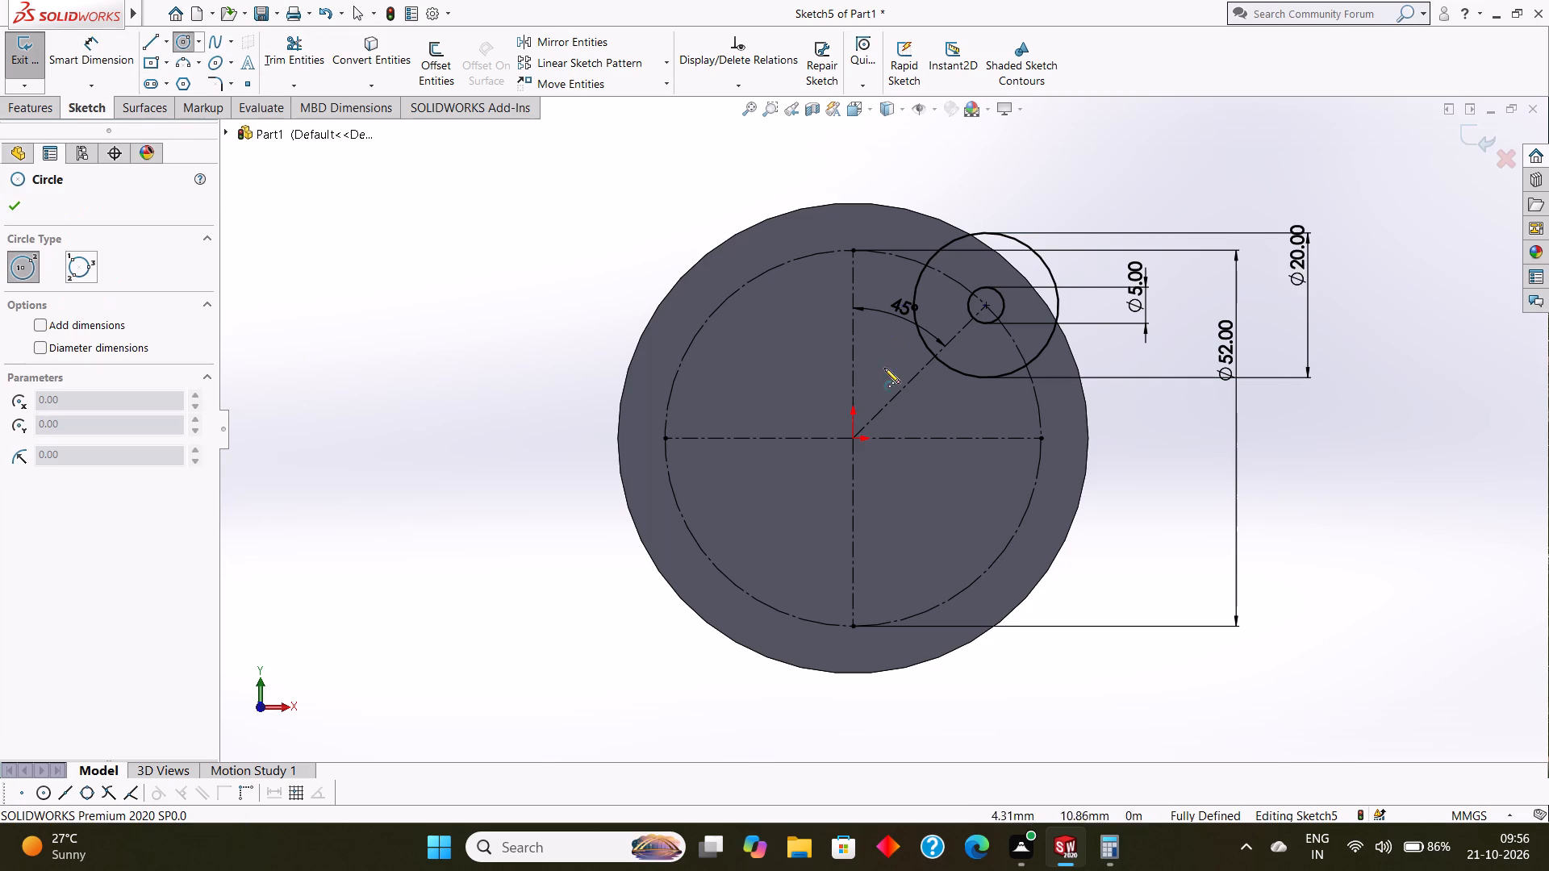
pyautogui.click(852, 439)
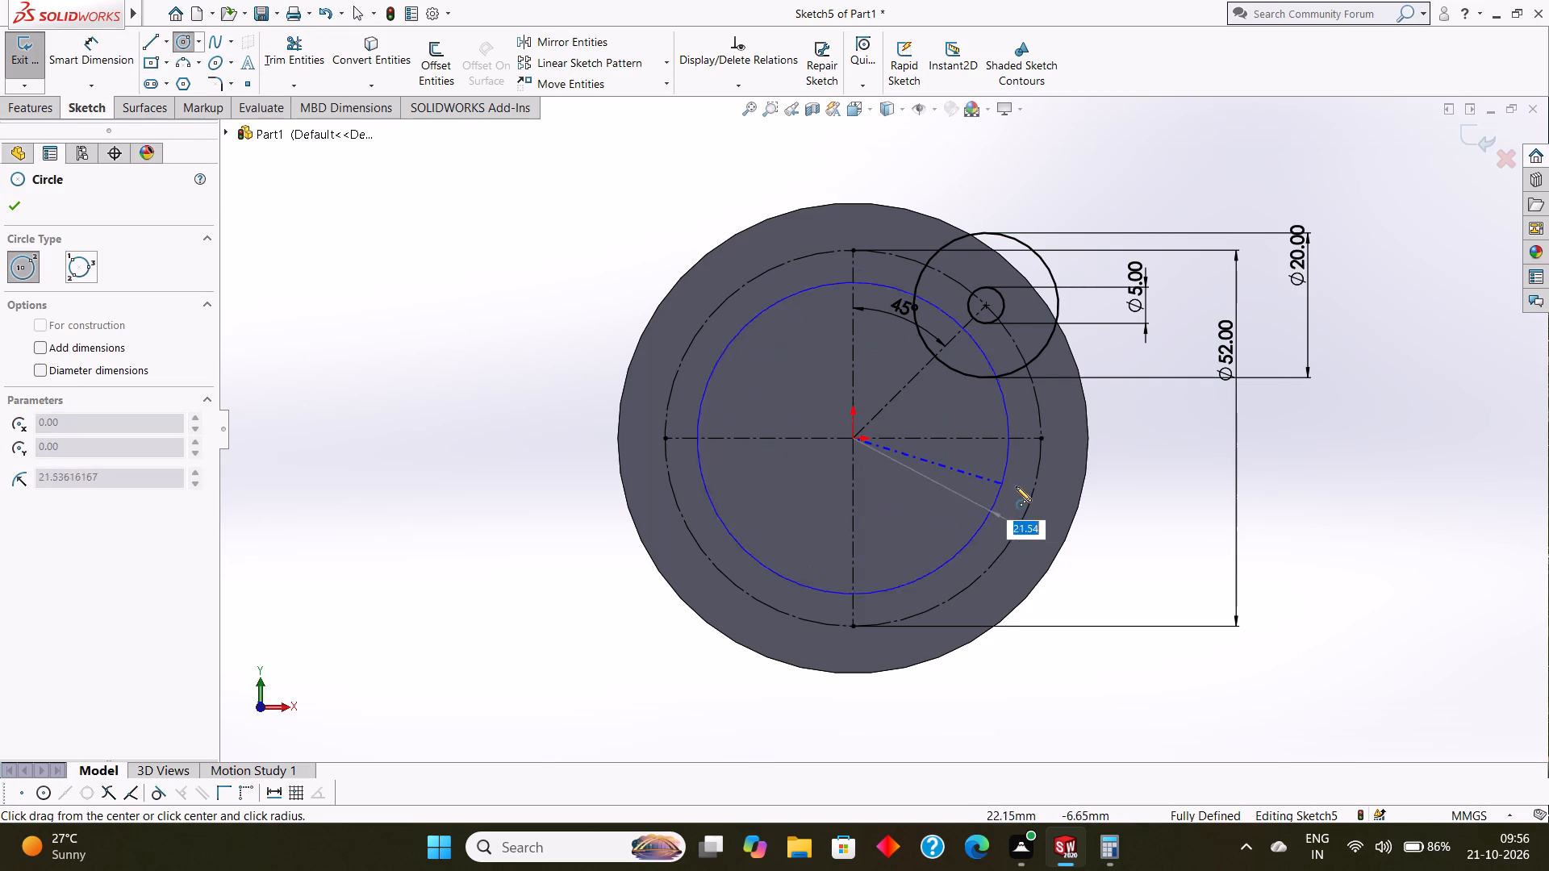
pyautogui.click(1082, 498)
pyautogui.click(19, 201)
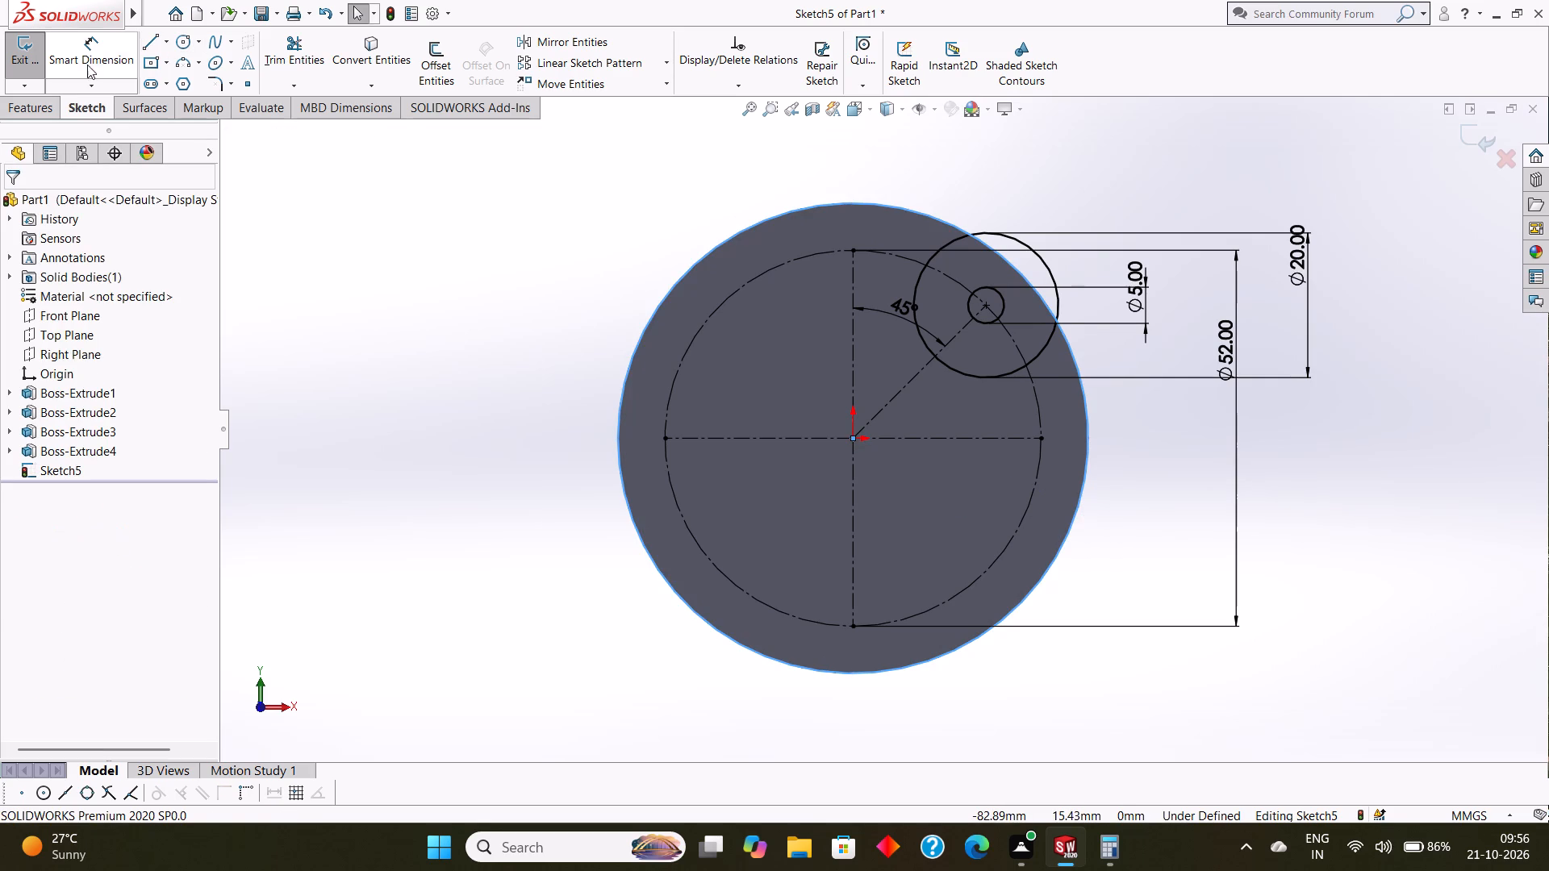
# Dimension the diameter of the origin-centred circle on the flange's outer edge.
pyautogui.click(96, 52)
pyautogui.moveTo(863, 205); pyautogui.dragTo(862, 197)
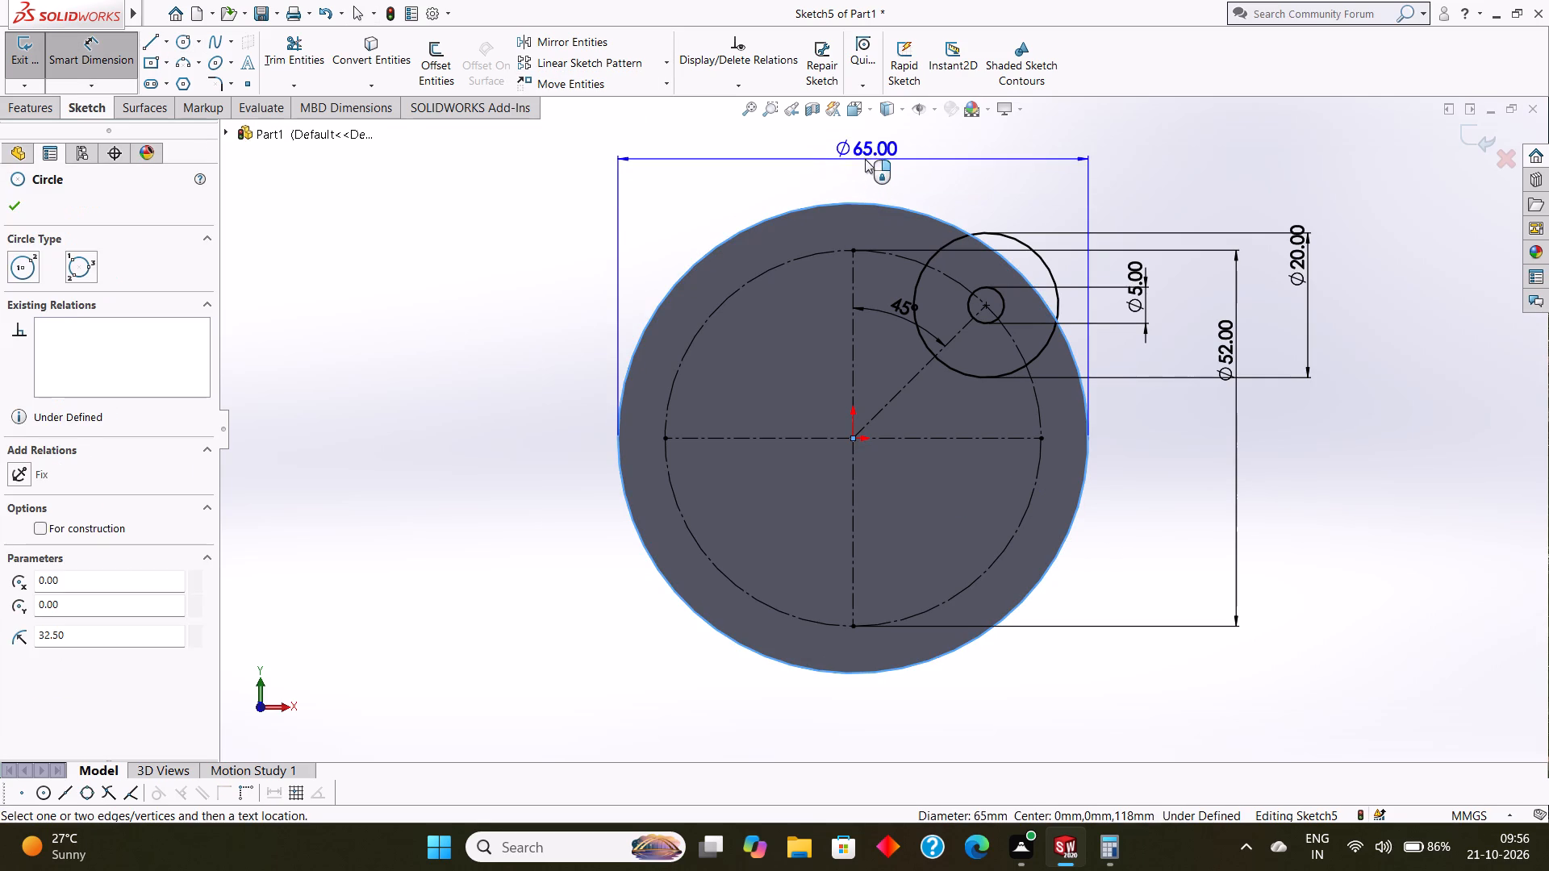
pyautogui.click(865, 159)
pyautogui.click(795, 135)
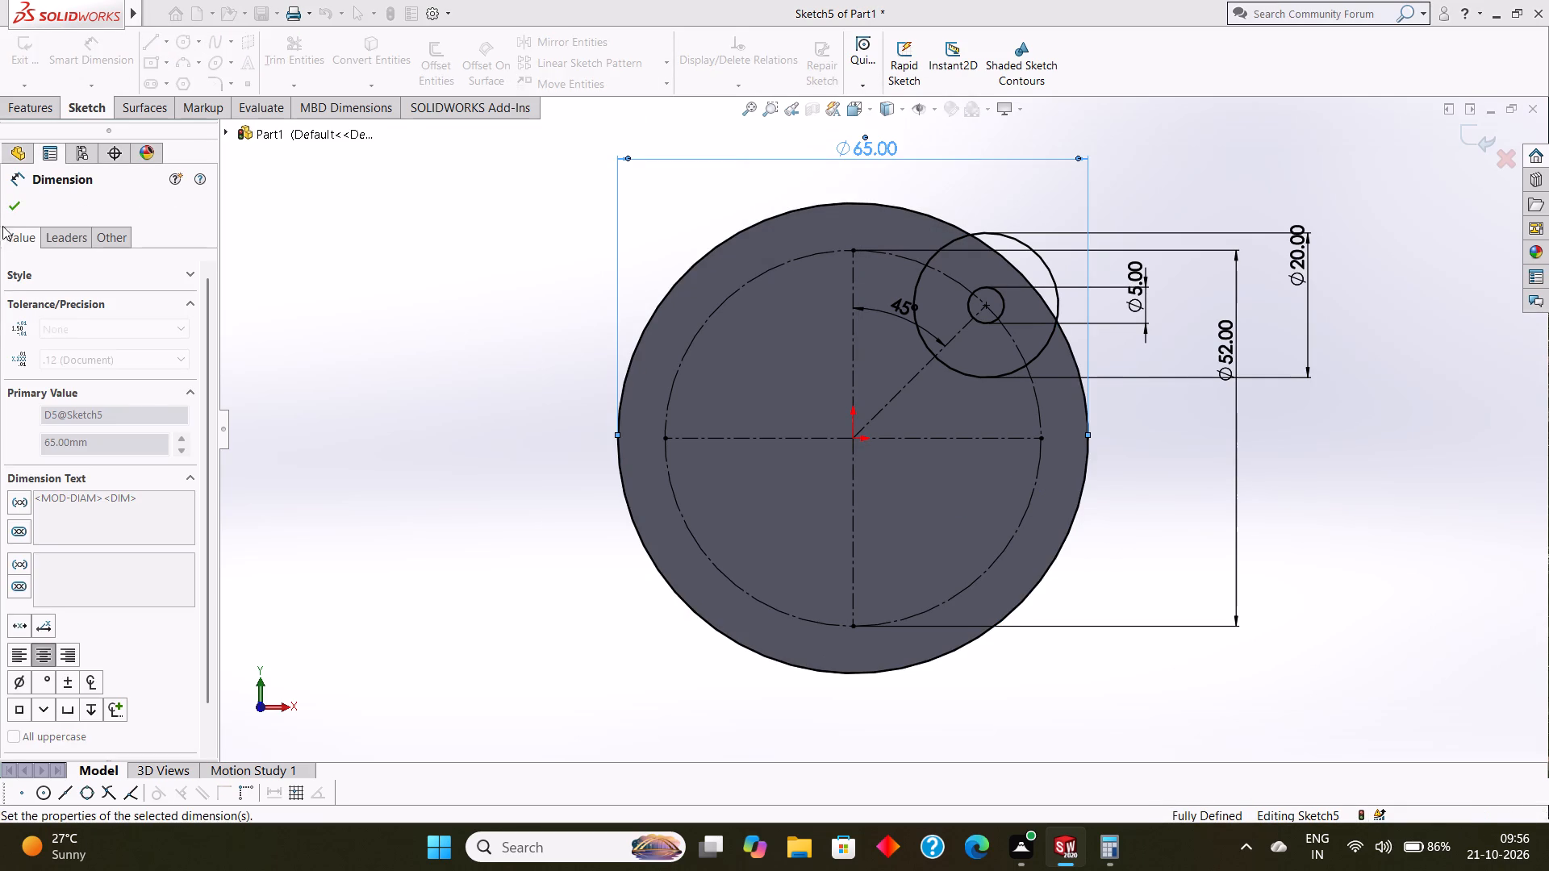
pyautogui.click(17, 210)
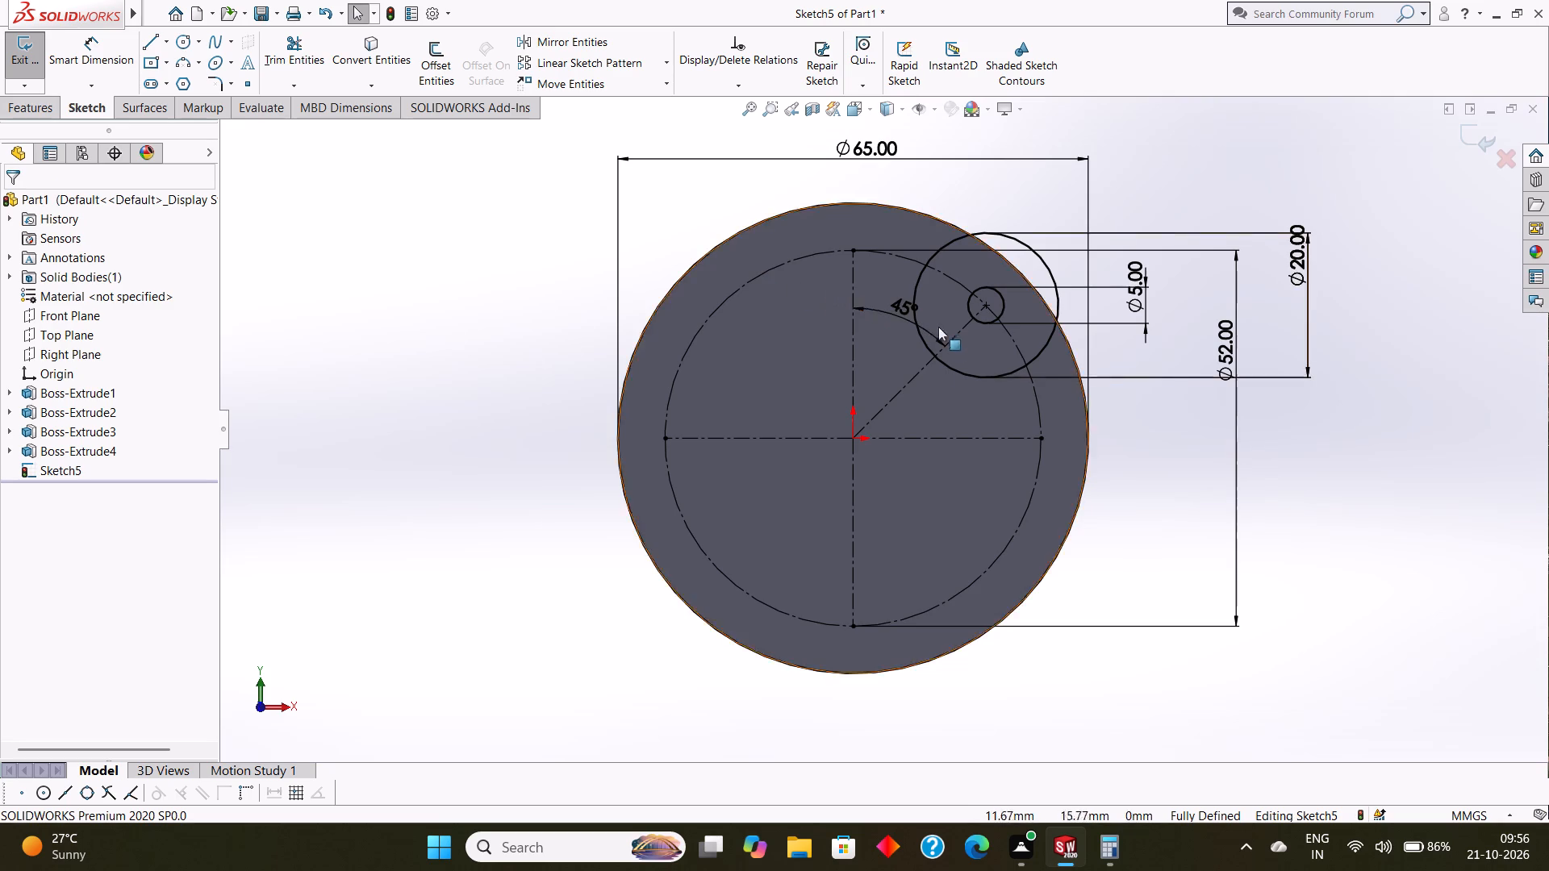
# Circular-pattern the 20 mm circle about the origin with 4 equally spaced instances over 360°.
pyautogui.click(968, 378)
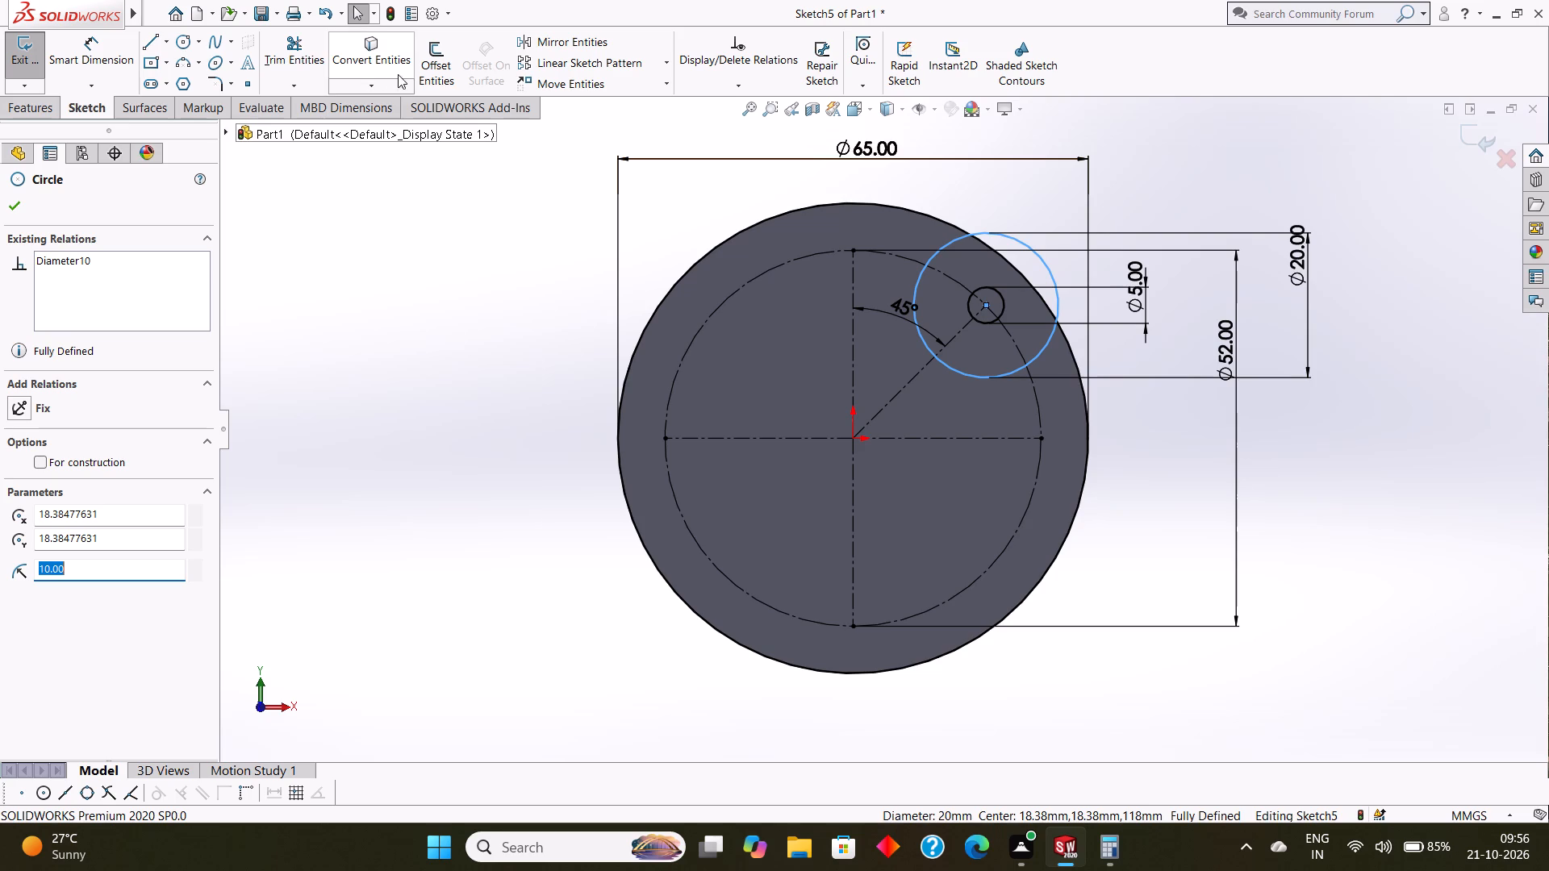
pyautogui.click(670, 60)
pyautogui.click(625, 105)
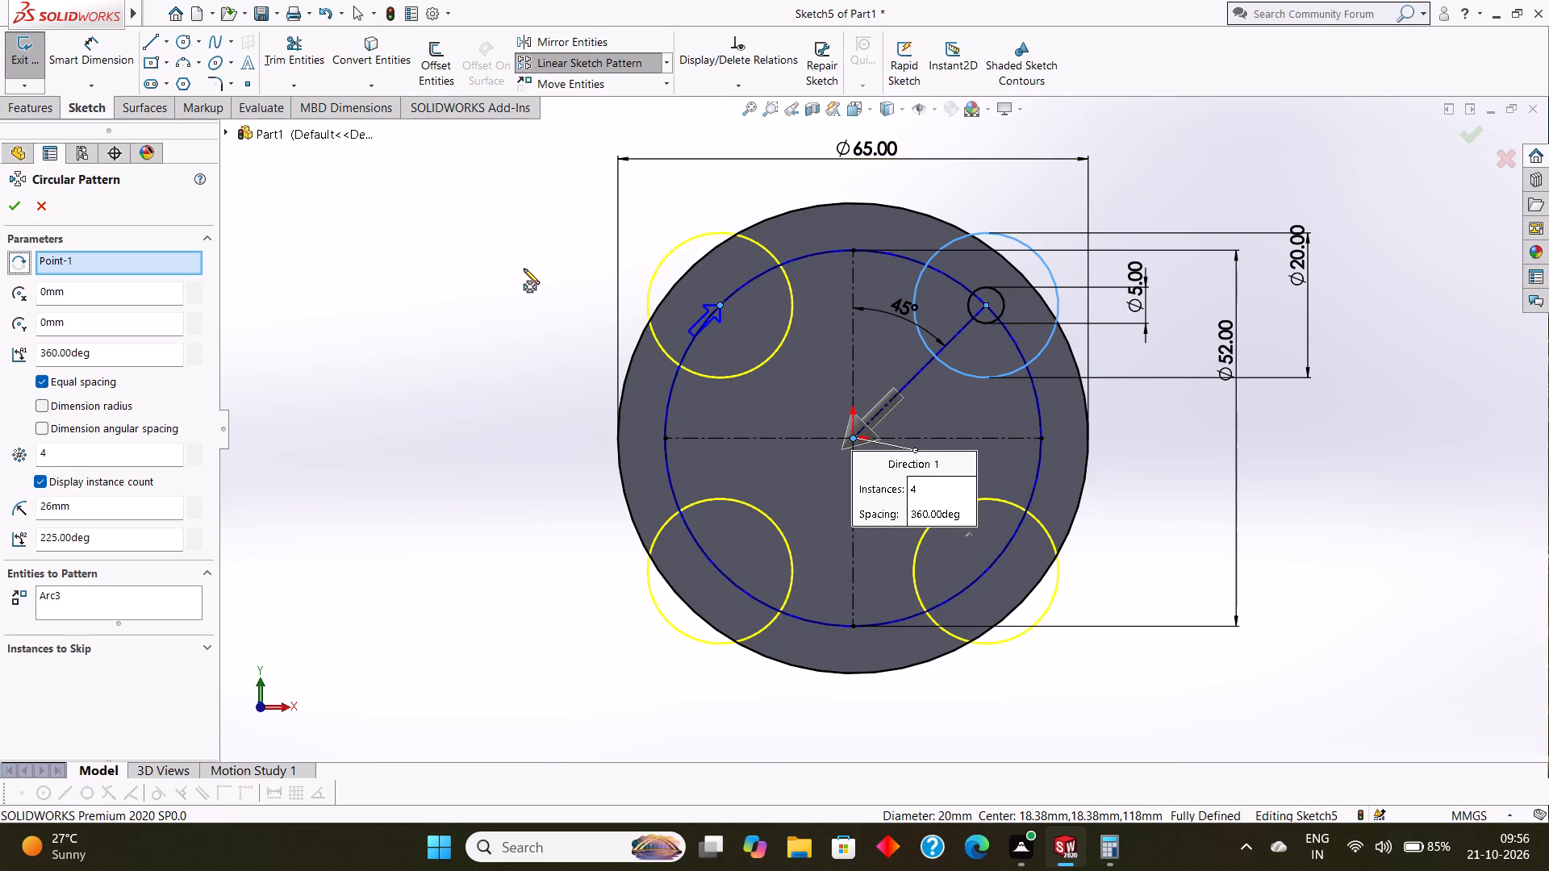
pyautogui.click(10, 213)
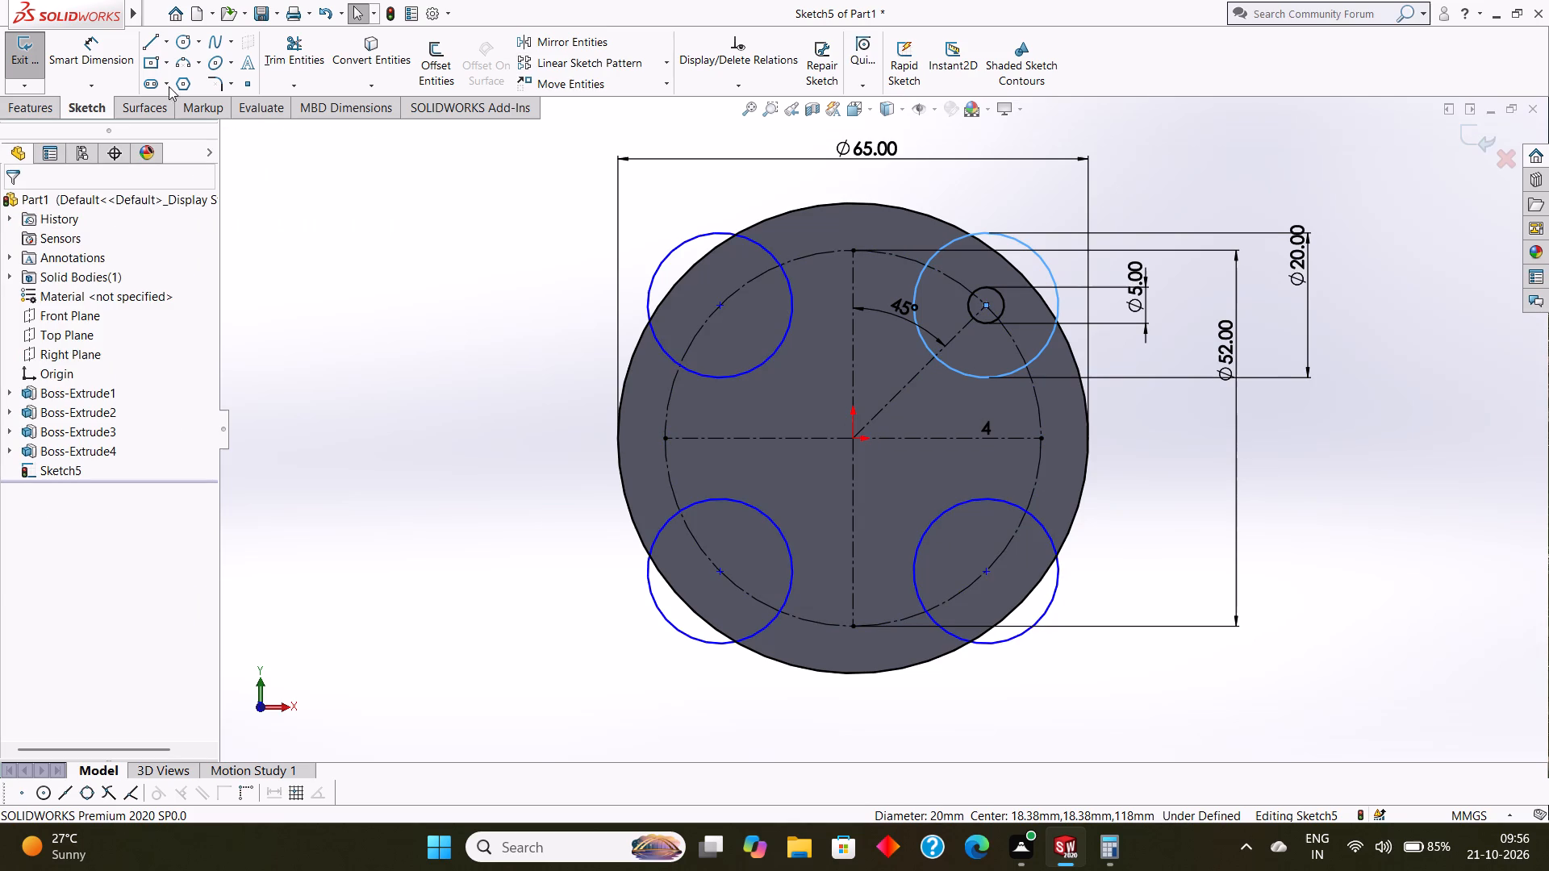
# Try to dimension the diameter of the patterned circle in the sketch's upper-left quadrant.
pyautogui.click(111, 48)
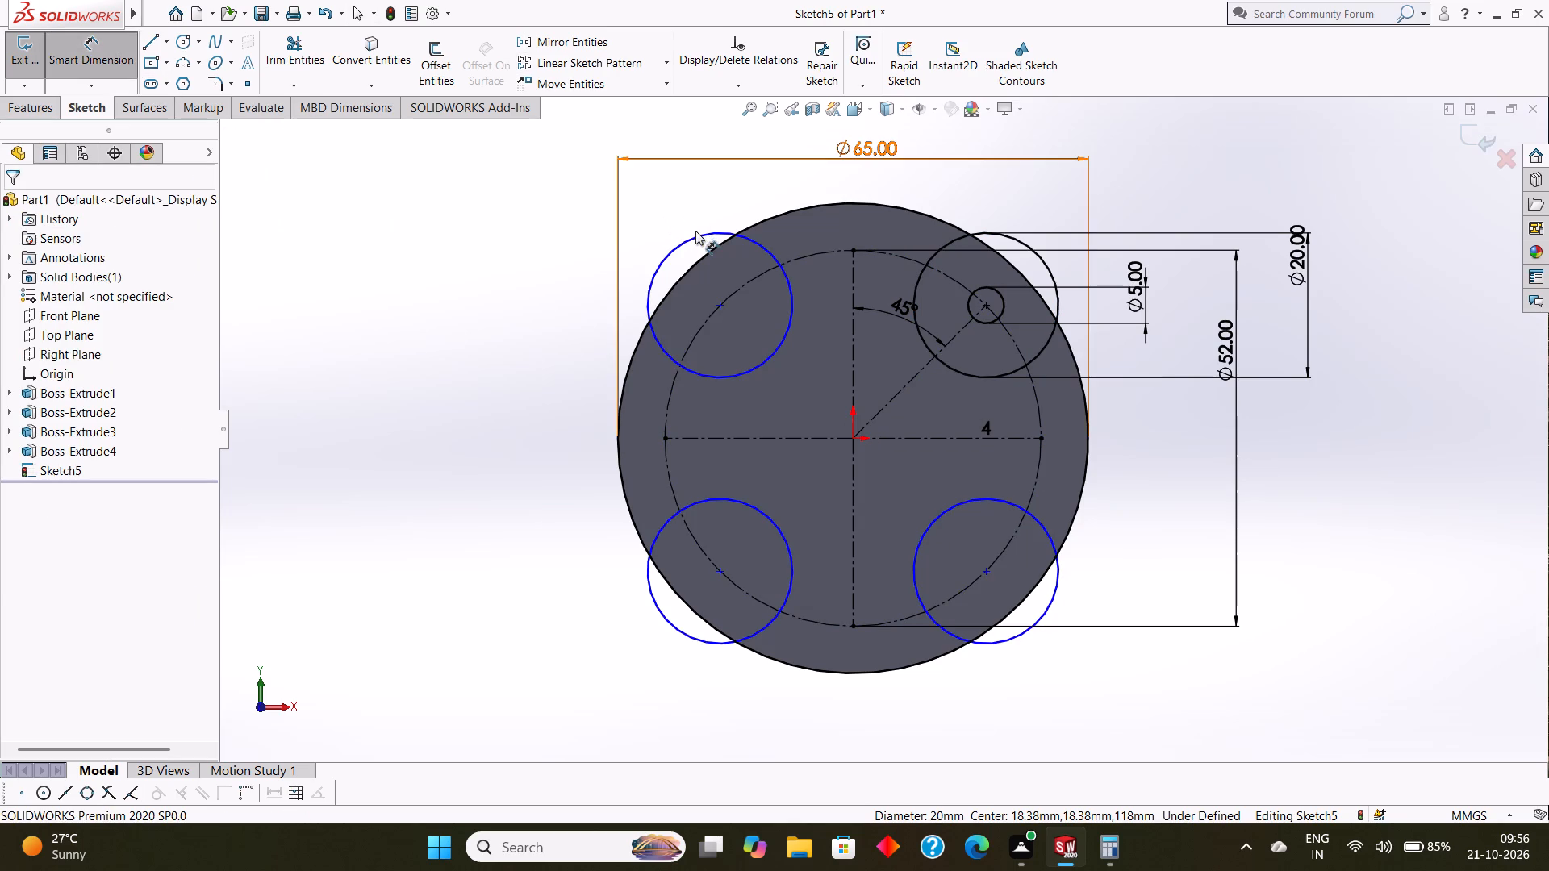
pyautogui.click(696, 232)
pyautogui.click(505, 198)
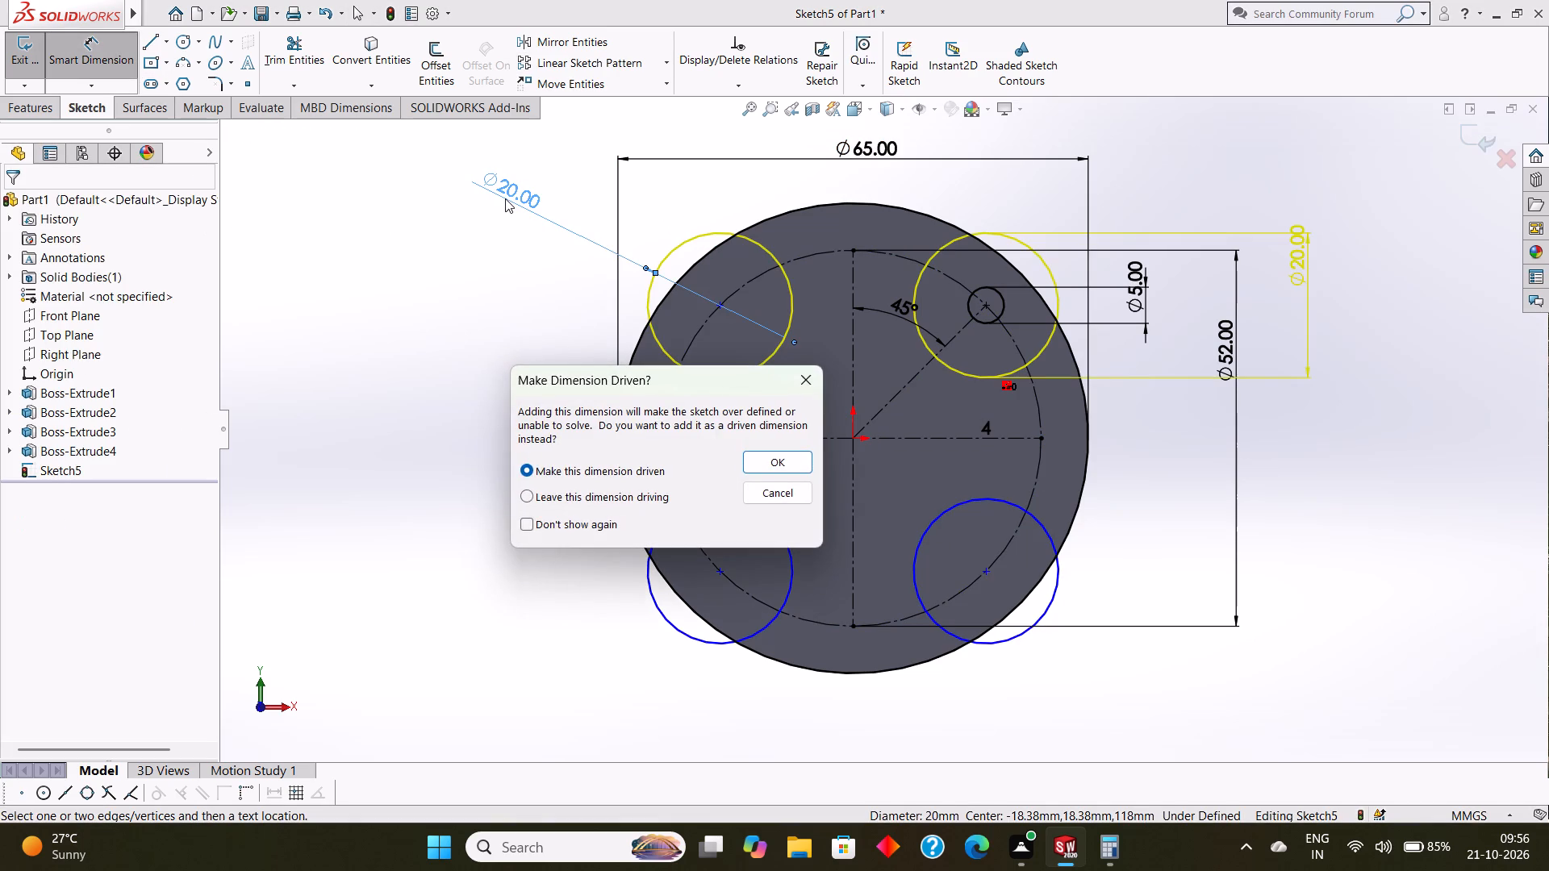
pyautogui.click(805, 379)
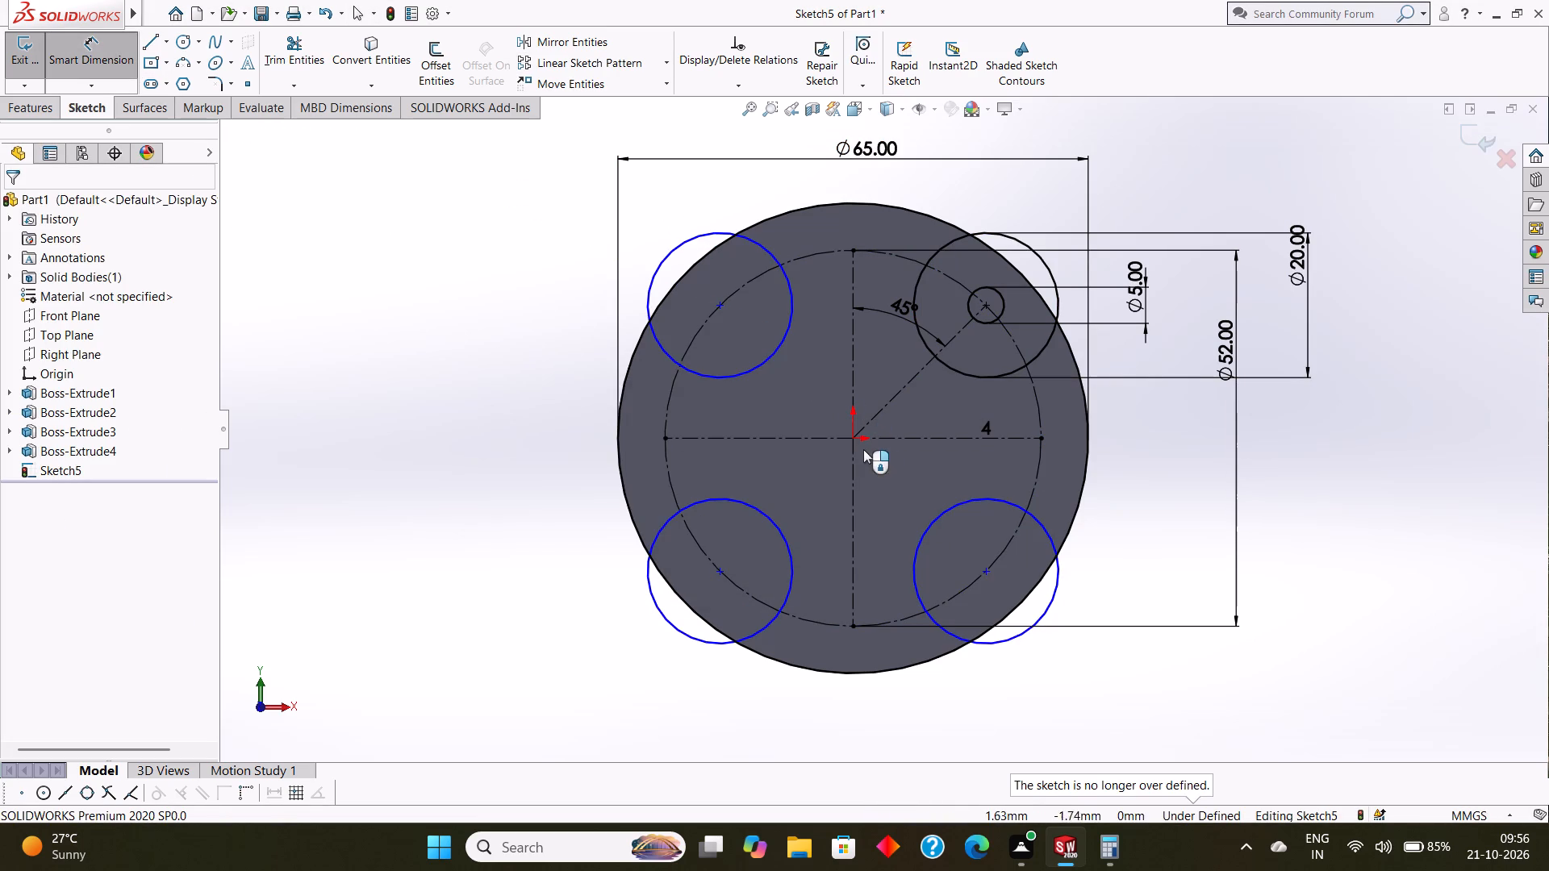
# Dimension the vertical and horizontal distances from the origin to the centre of the patterned circle in the lower-left quadrant.
pyautogui.click(855, 439)
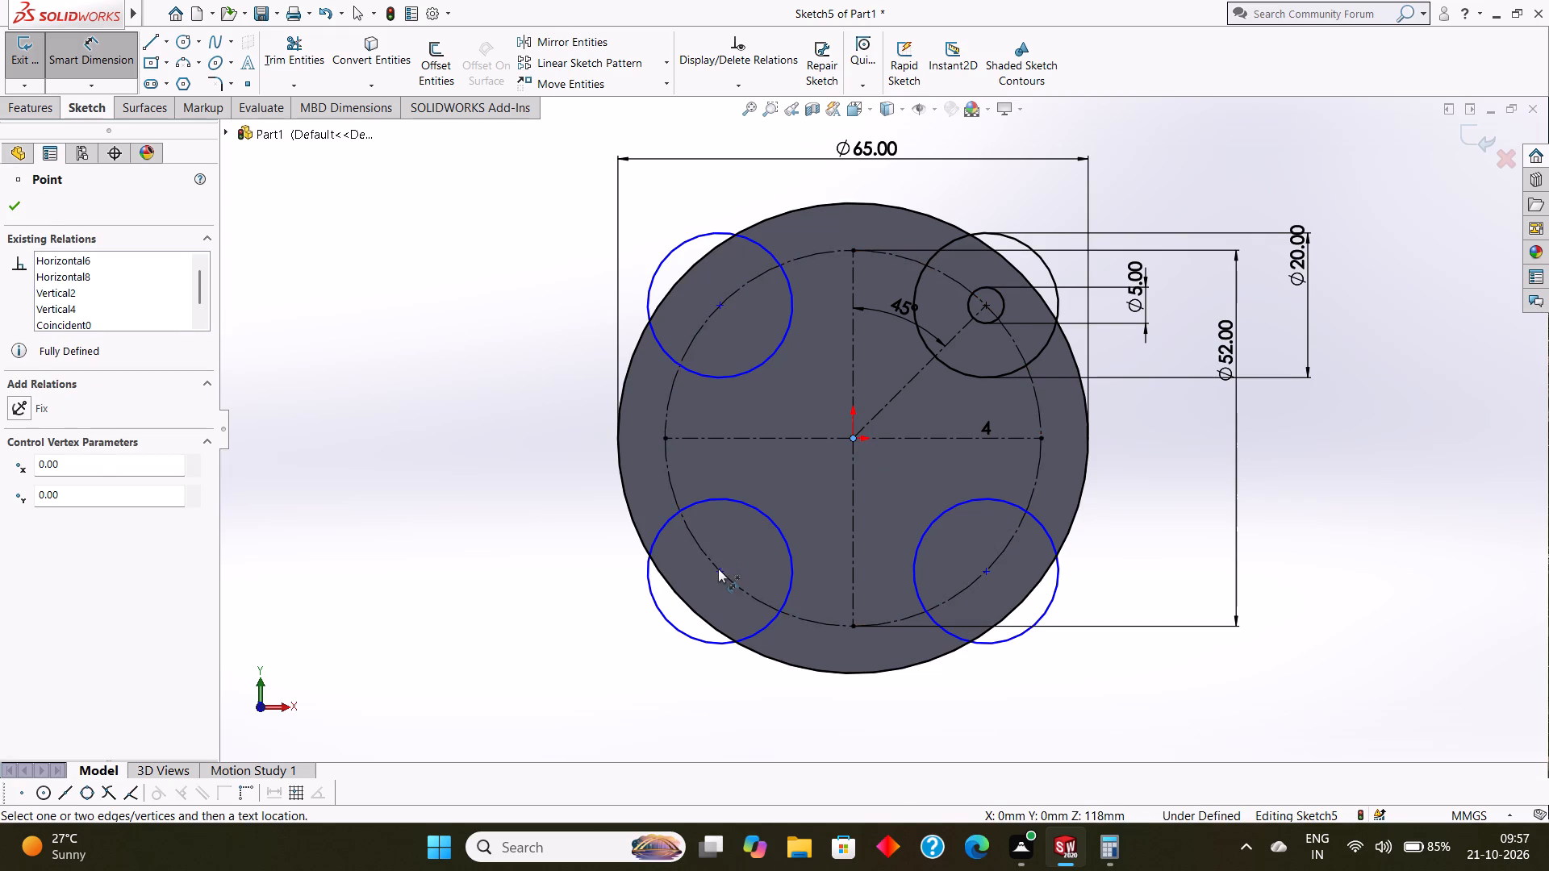
pyautogui.click(719, 567)
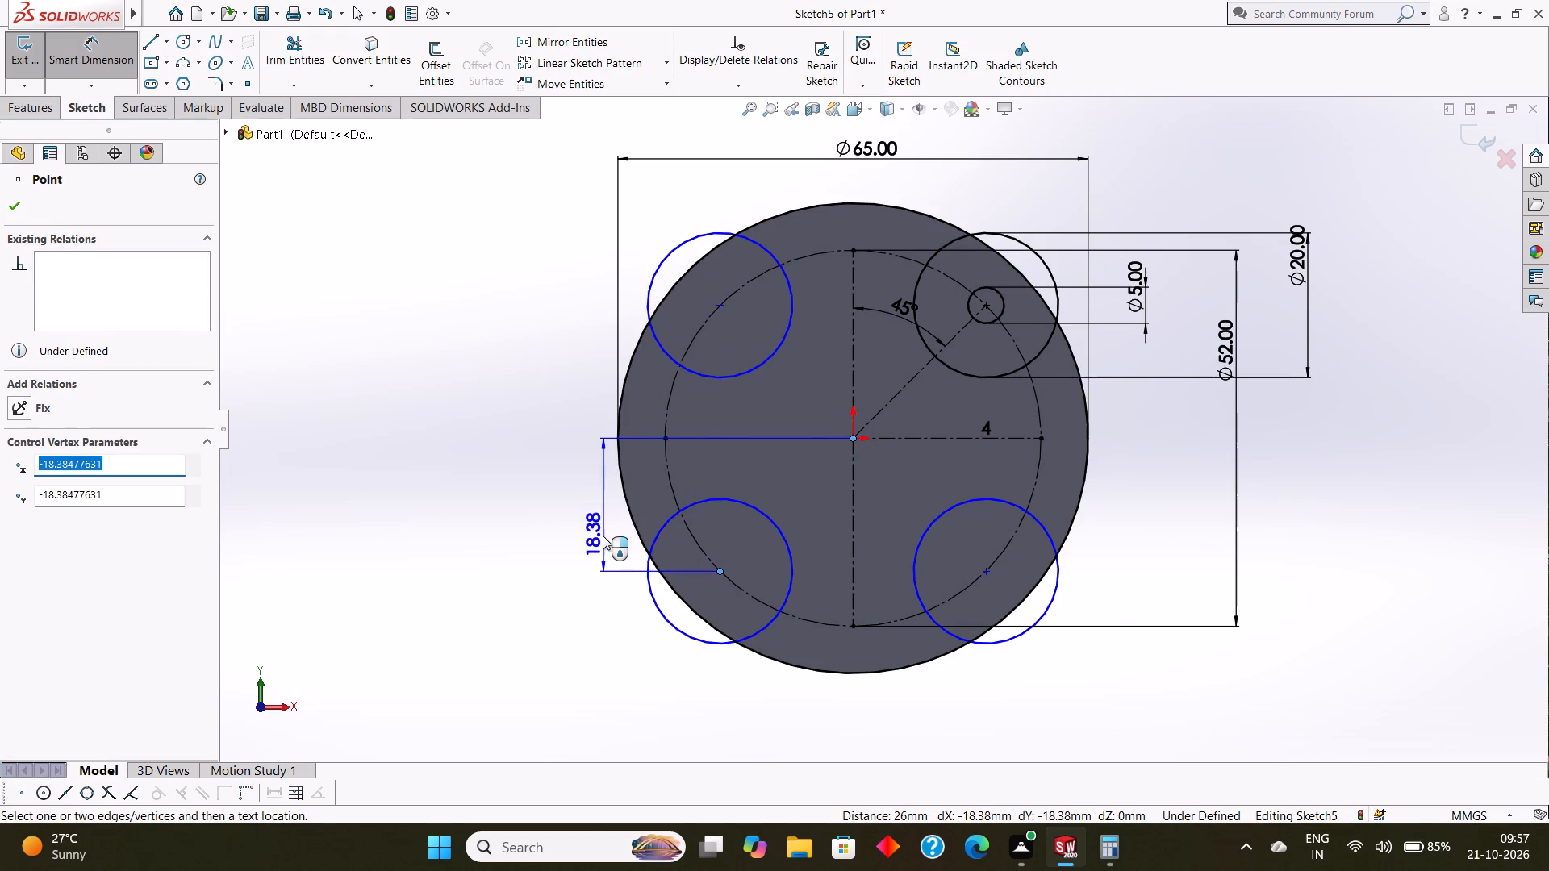
pyautogui.click(603, 536)
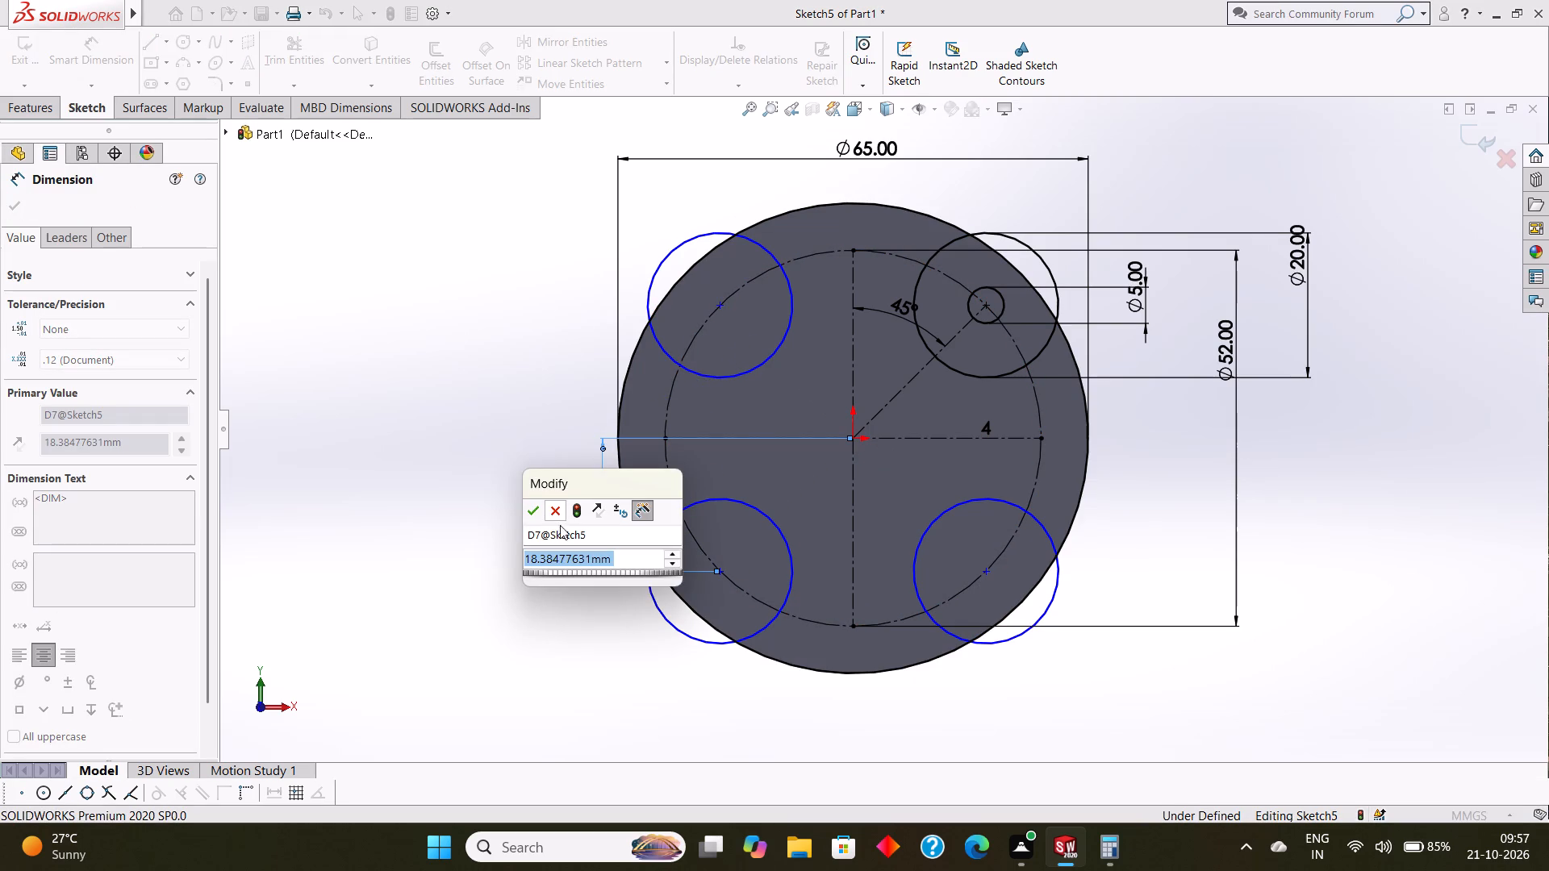
pyautogui.click(528, 510)
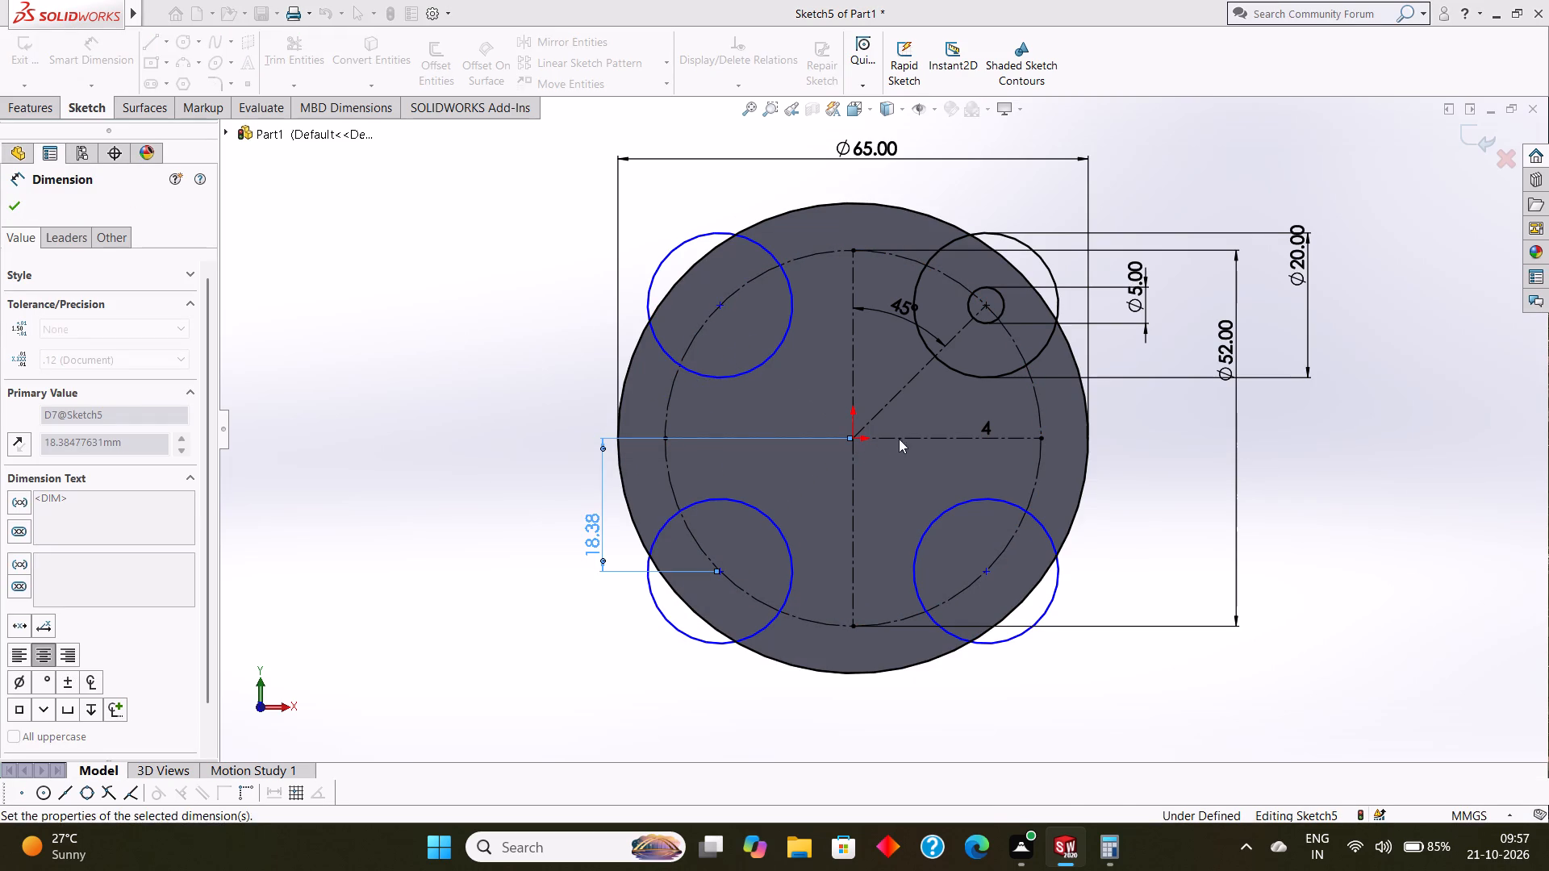
pyautogui.click(855, 437)
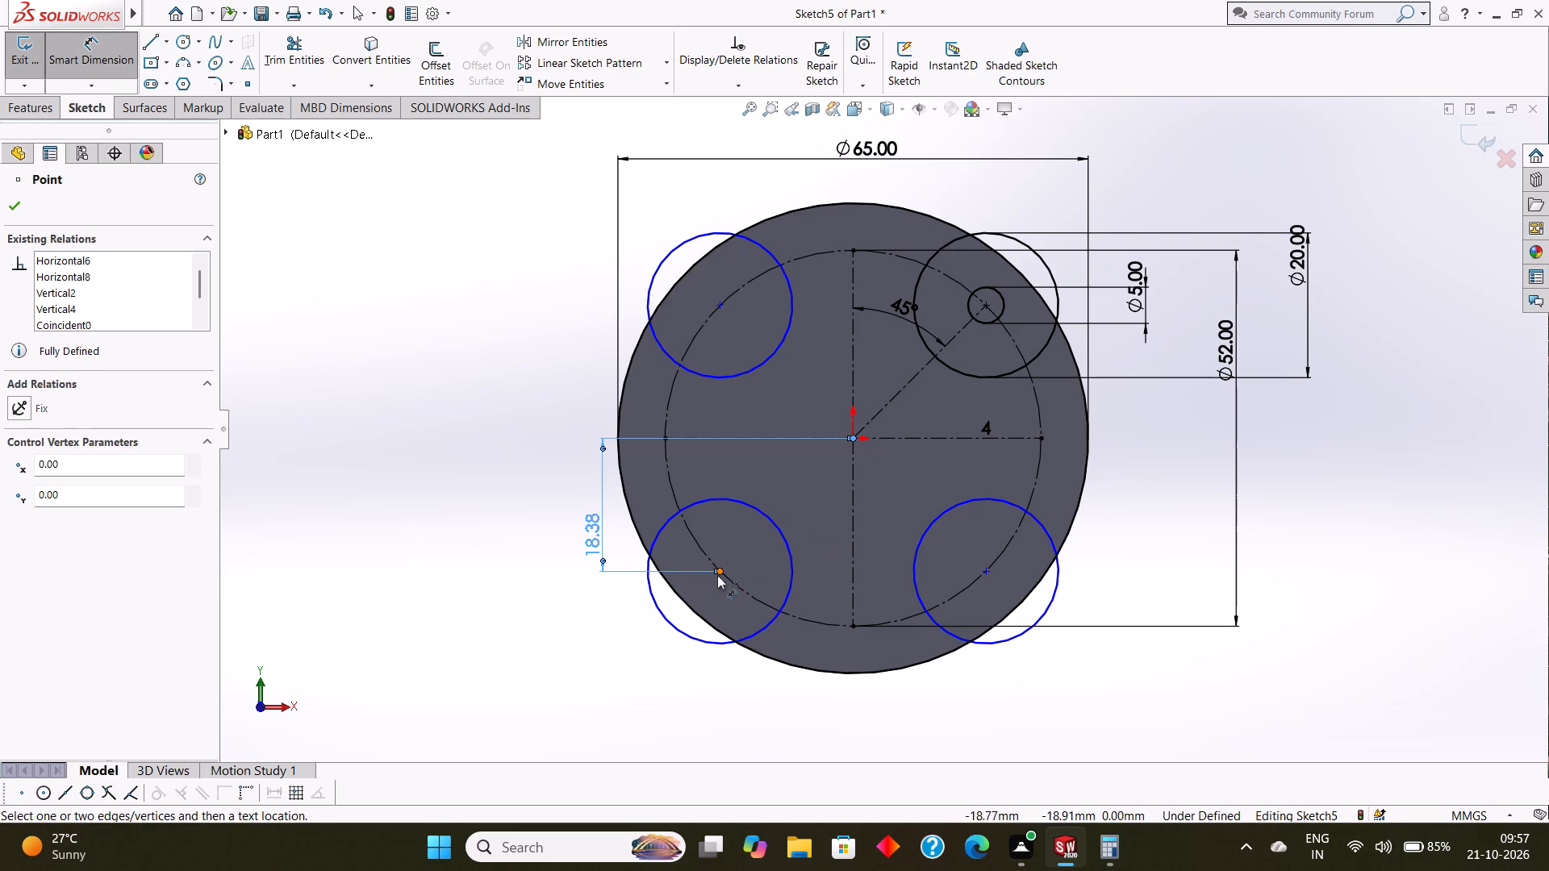
pyautogui.click(724, 576)
pyautogui.click(775, 713)
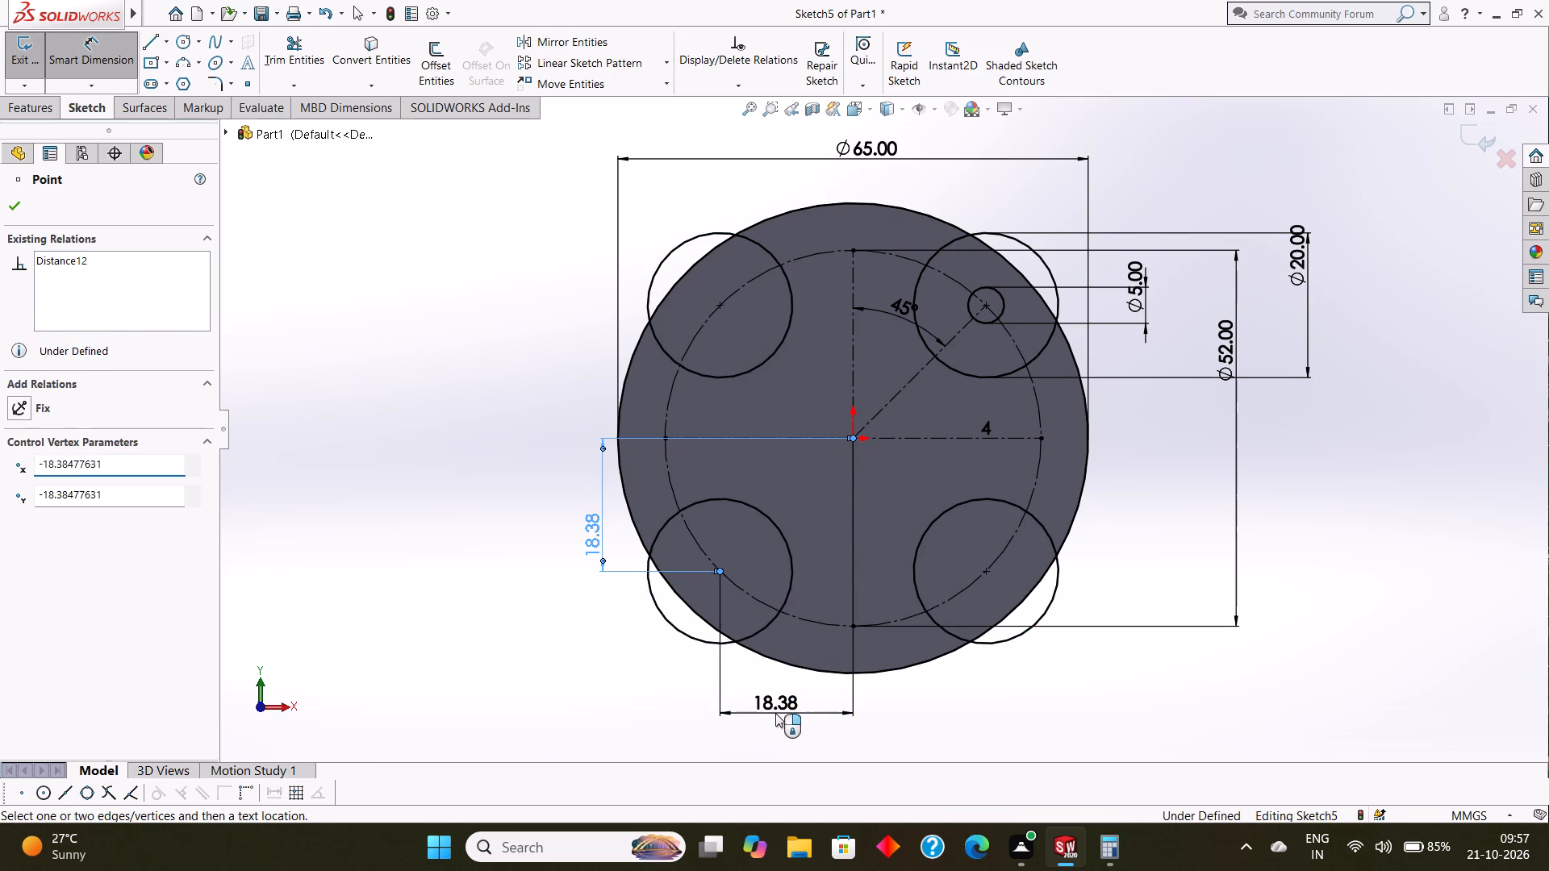
pyautogui.click(700, 685)
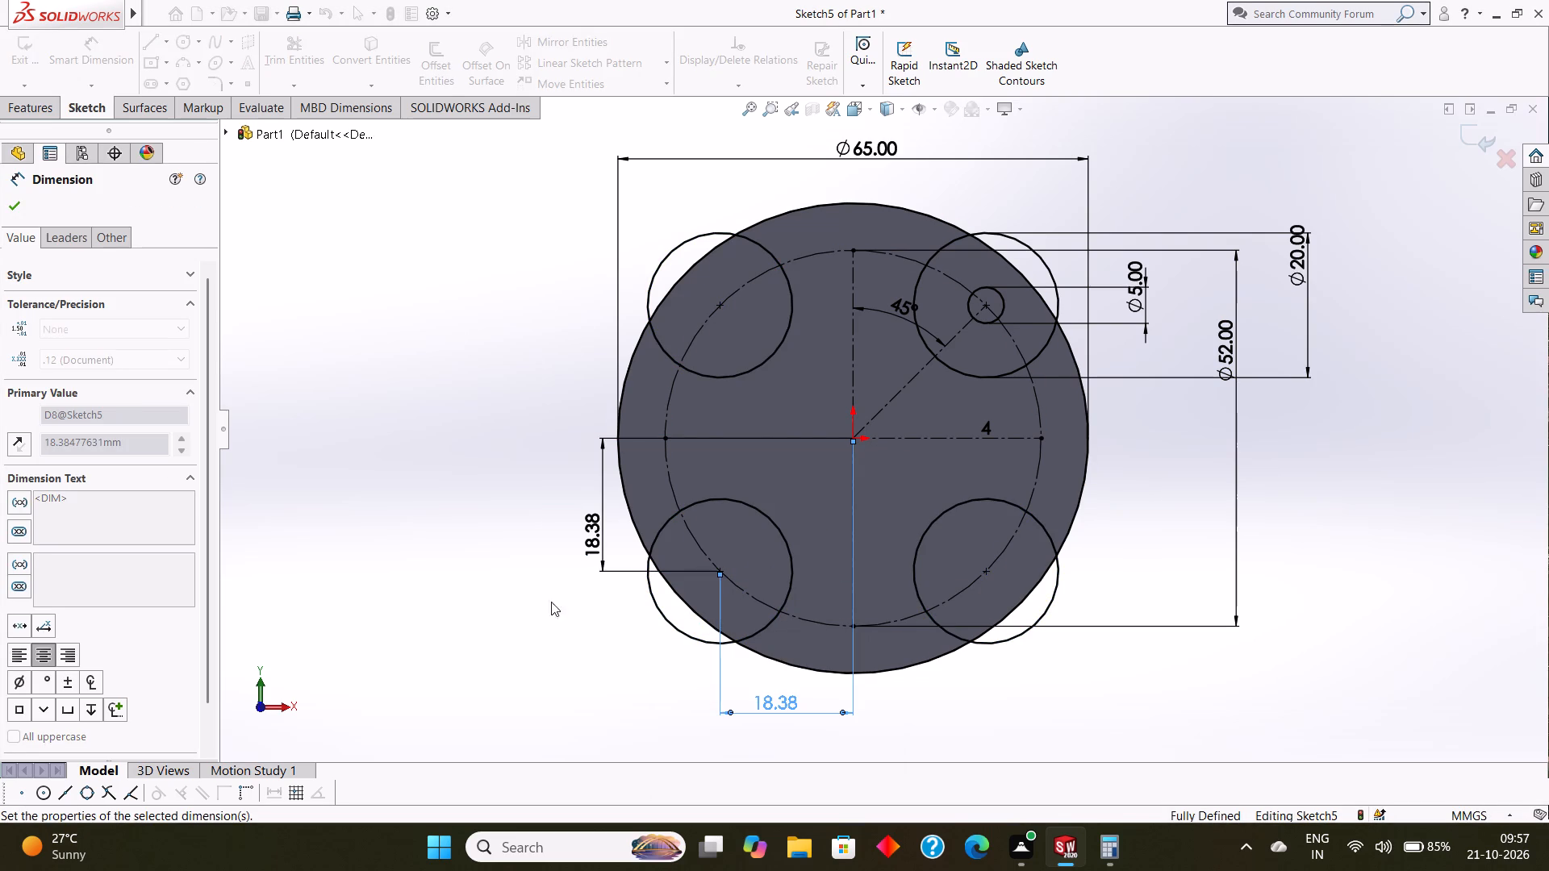
pyautogui.click(21, 200)
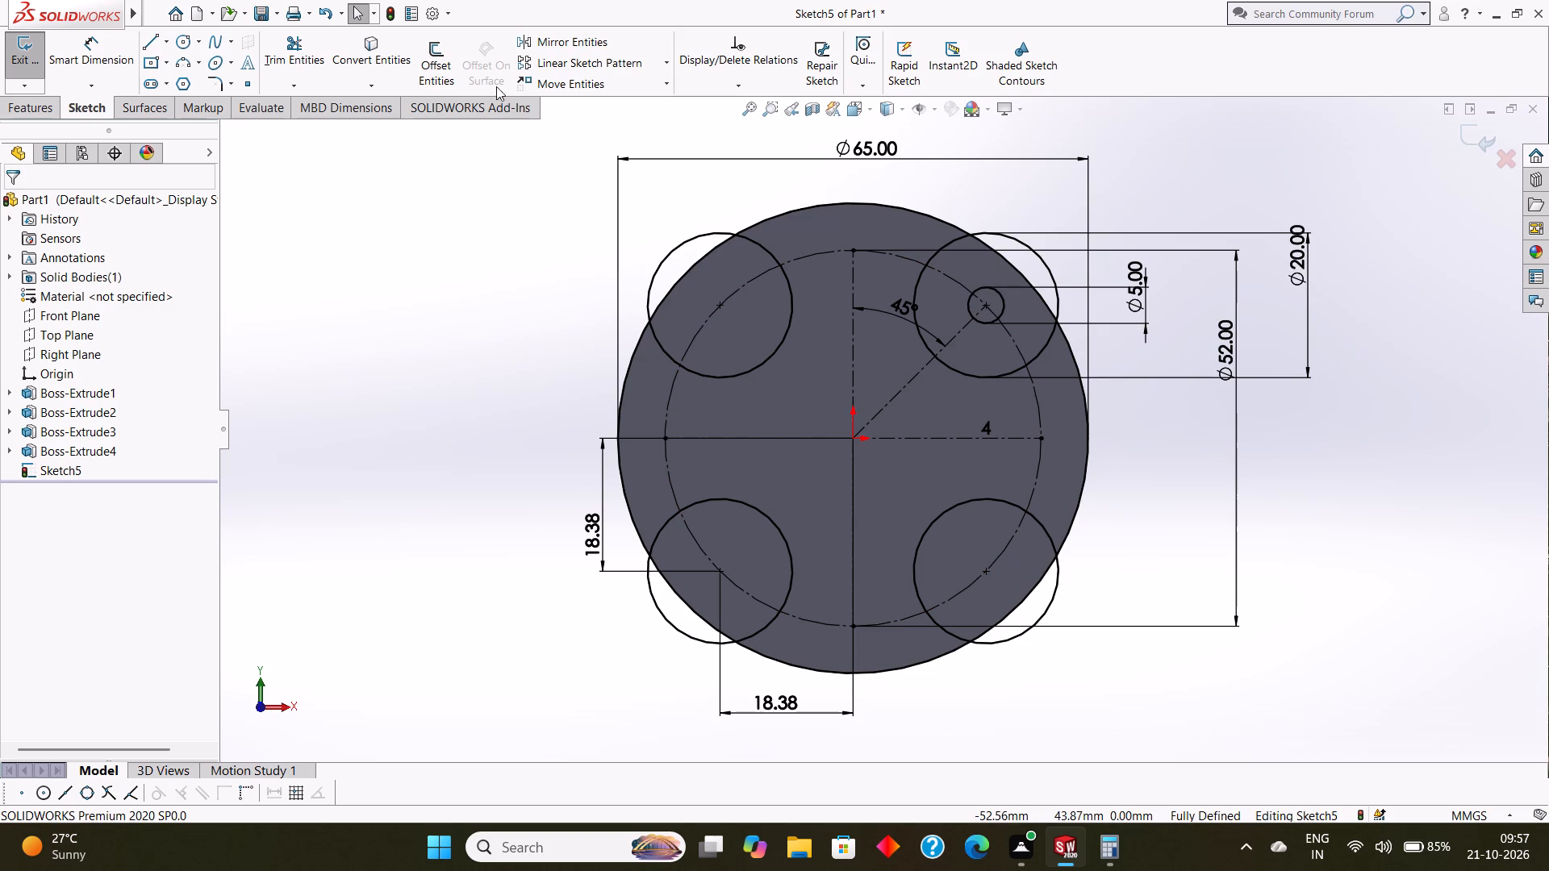
# Circular-pattern the 5 mm circle about the origin with 4 equally spaced instances over 360°.
pyautogui.click(670, 64)
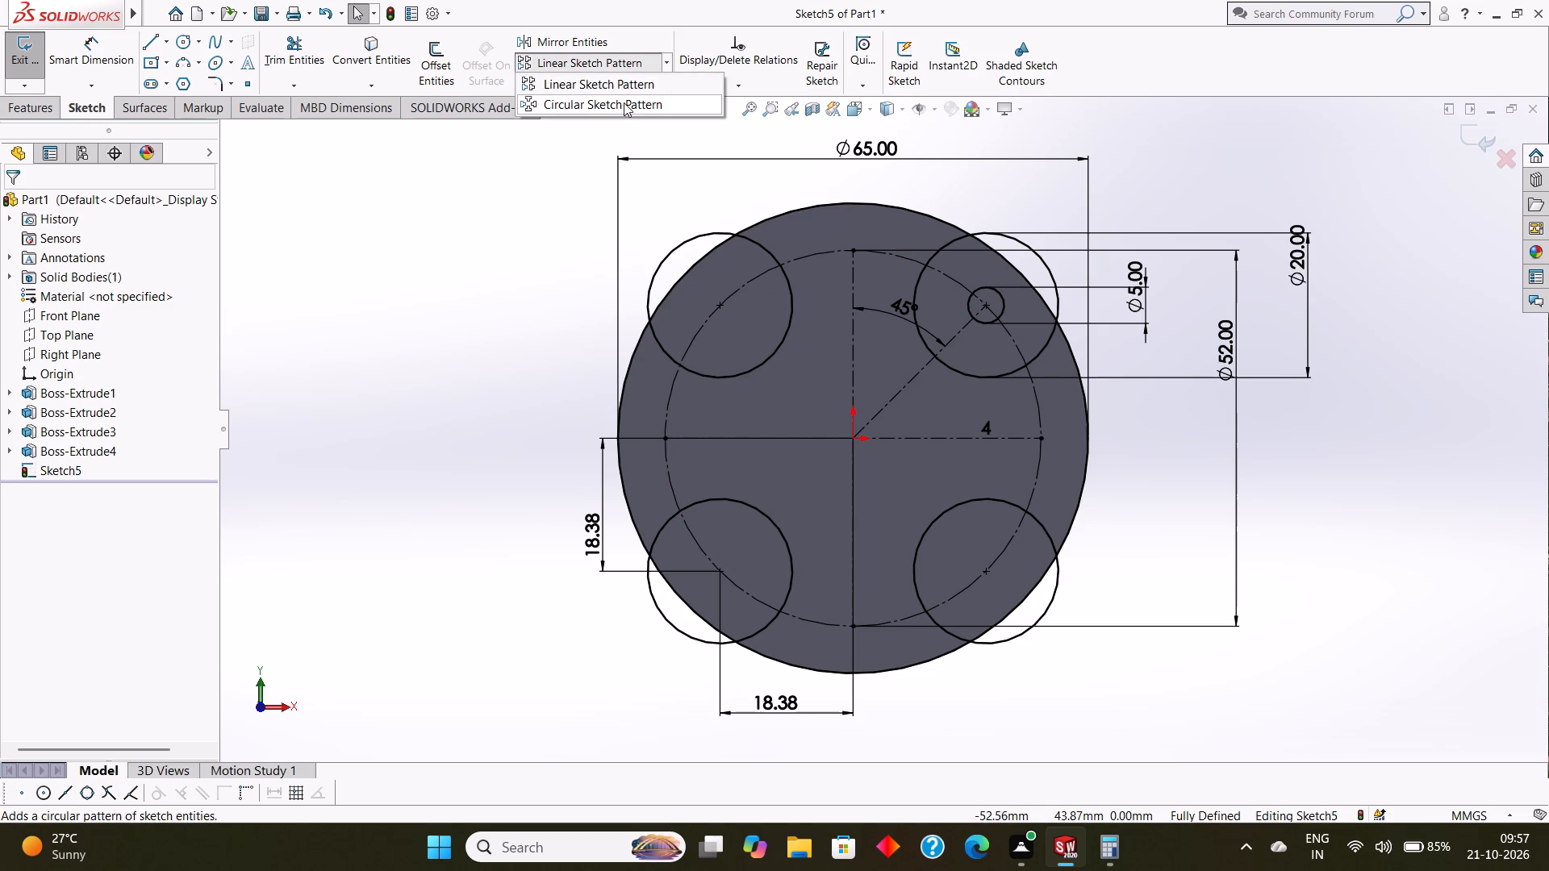
pyautogui.click(619, 102)
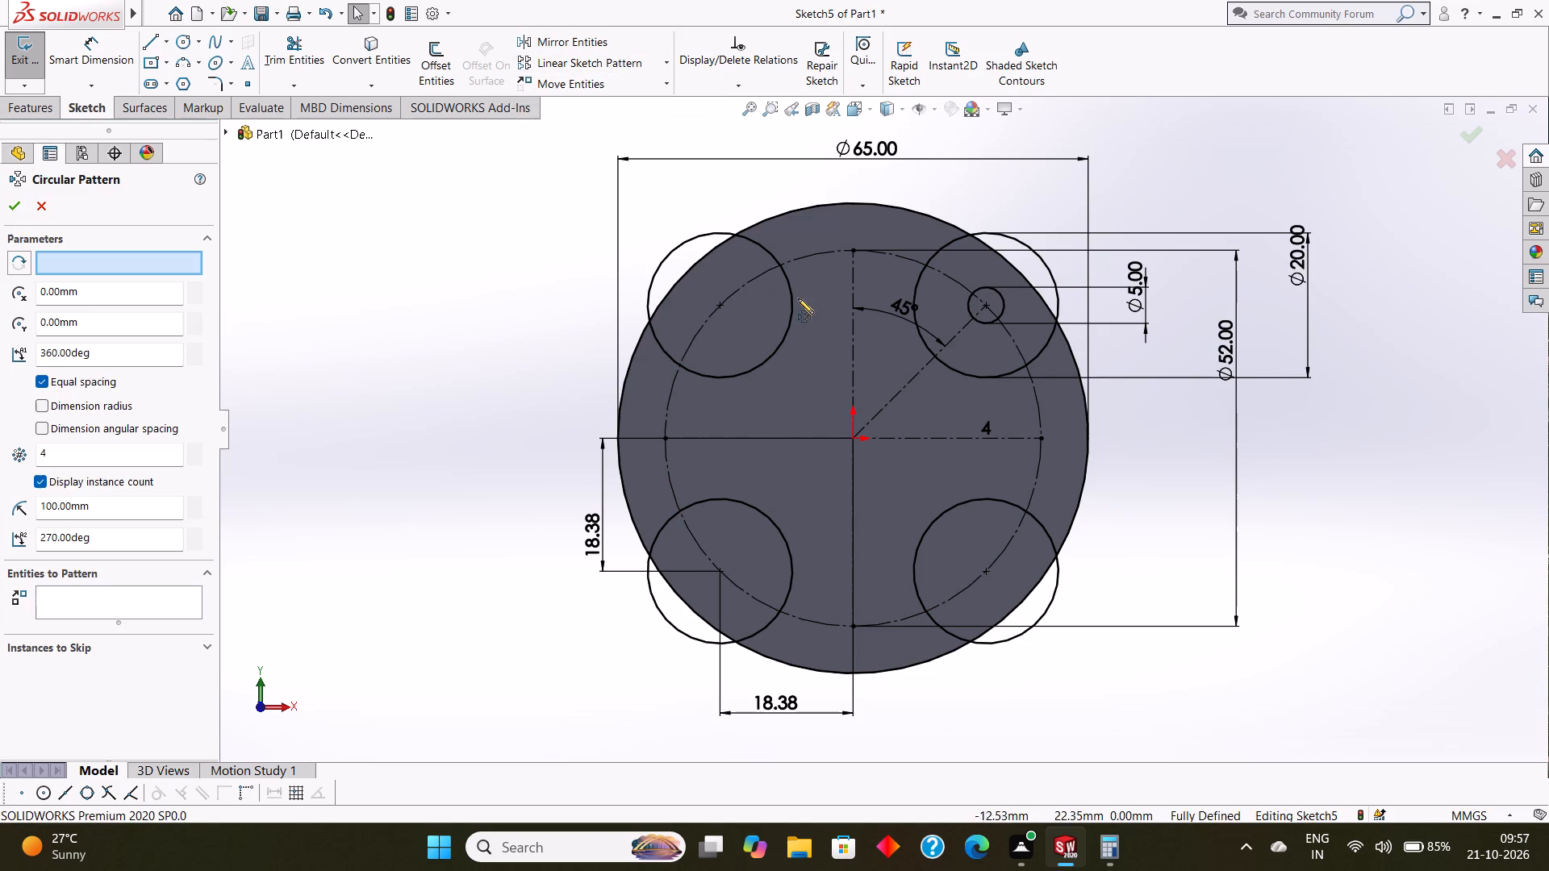
pyautogui.click(986, 289)
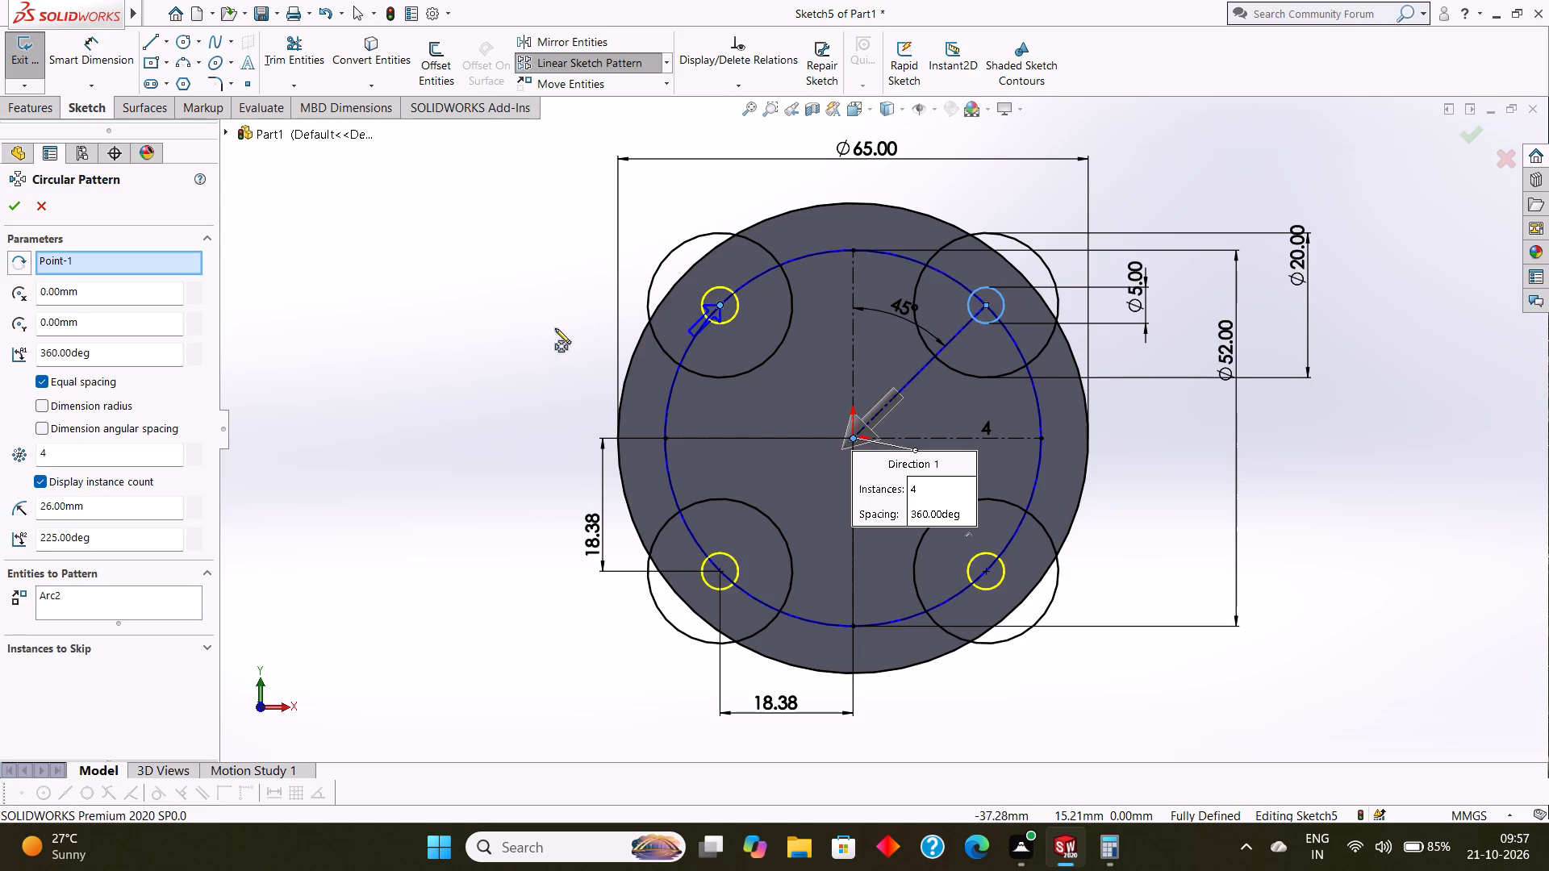
pyautogui.click(17, 206)
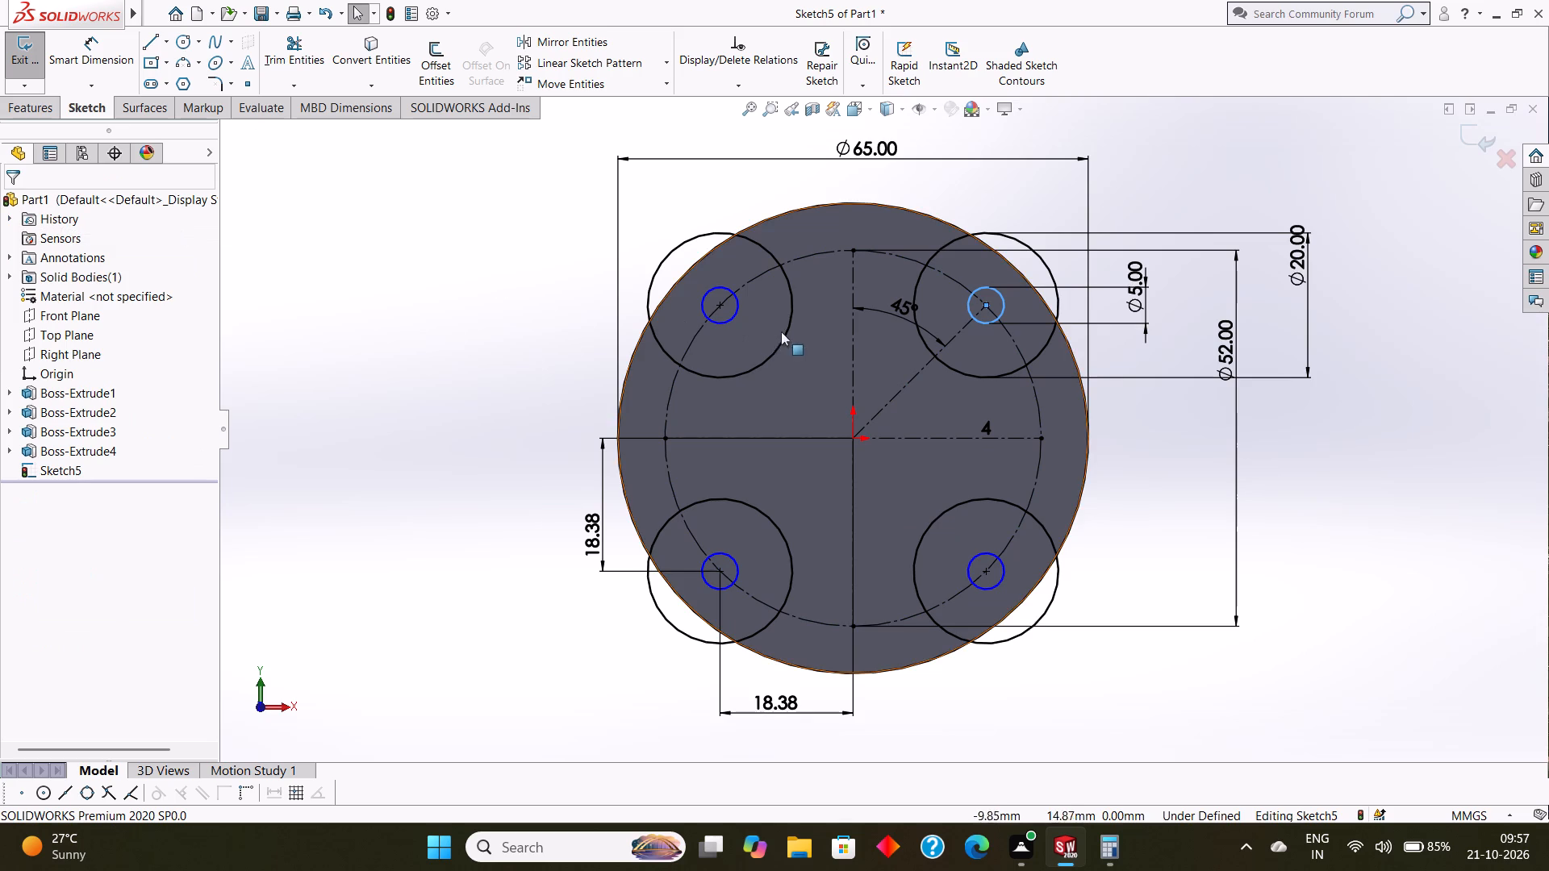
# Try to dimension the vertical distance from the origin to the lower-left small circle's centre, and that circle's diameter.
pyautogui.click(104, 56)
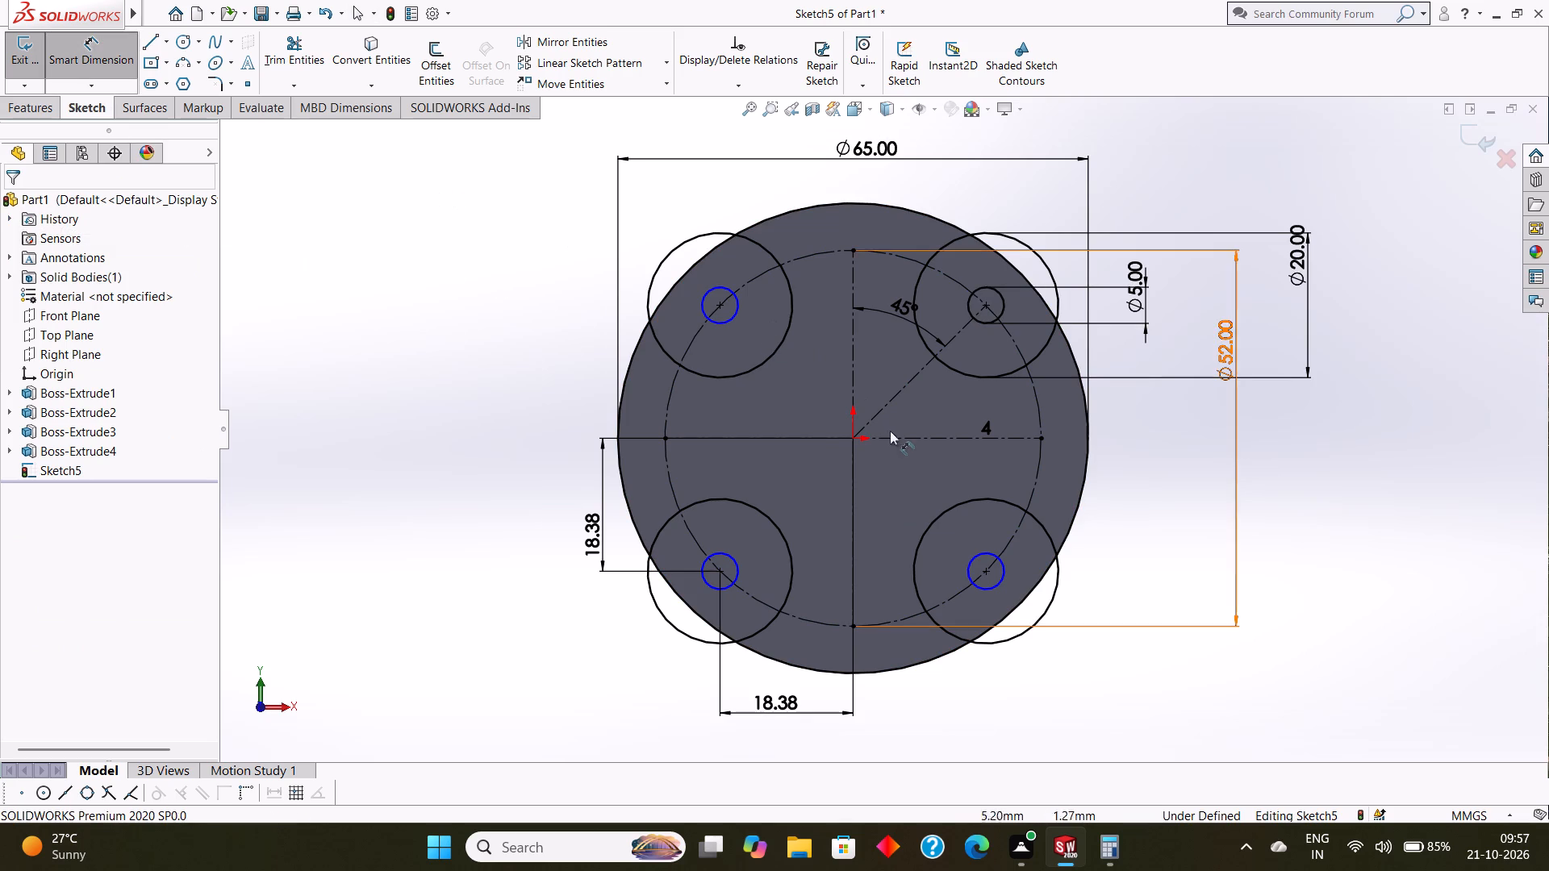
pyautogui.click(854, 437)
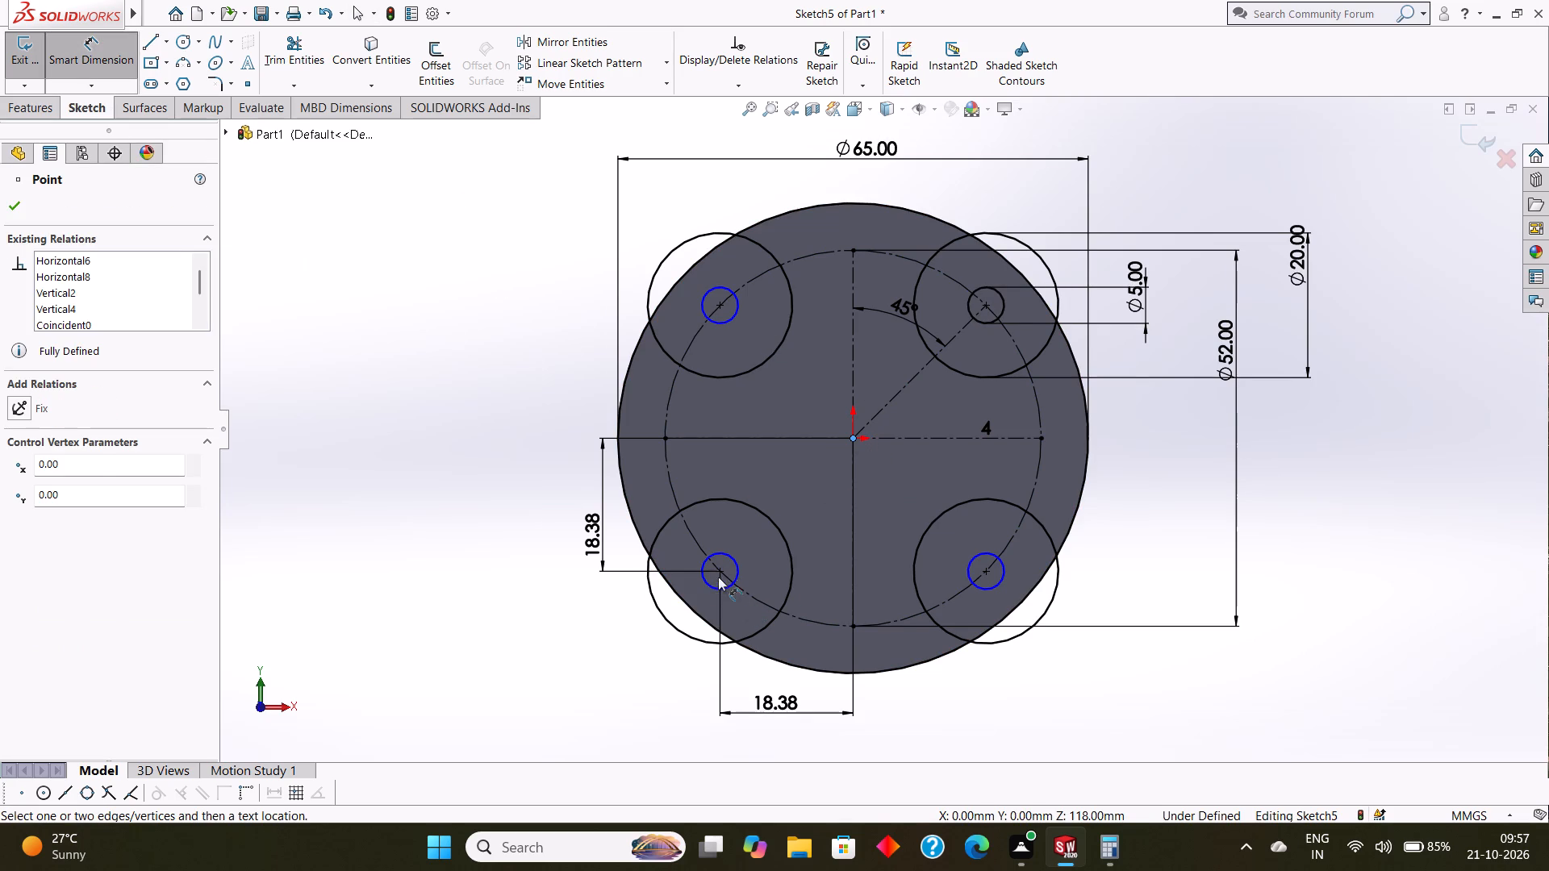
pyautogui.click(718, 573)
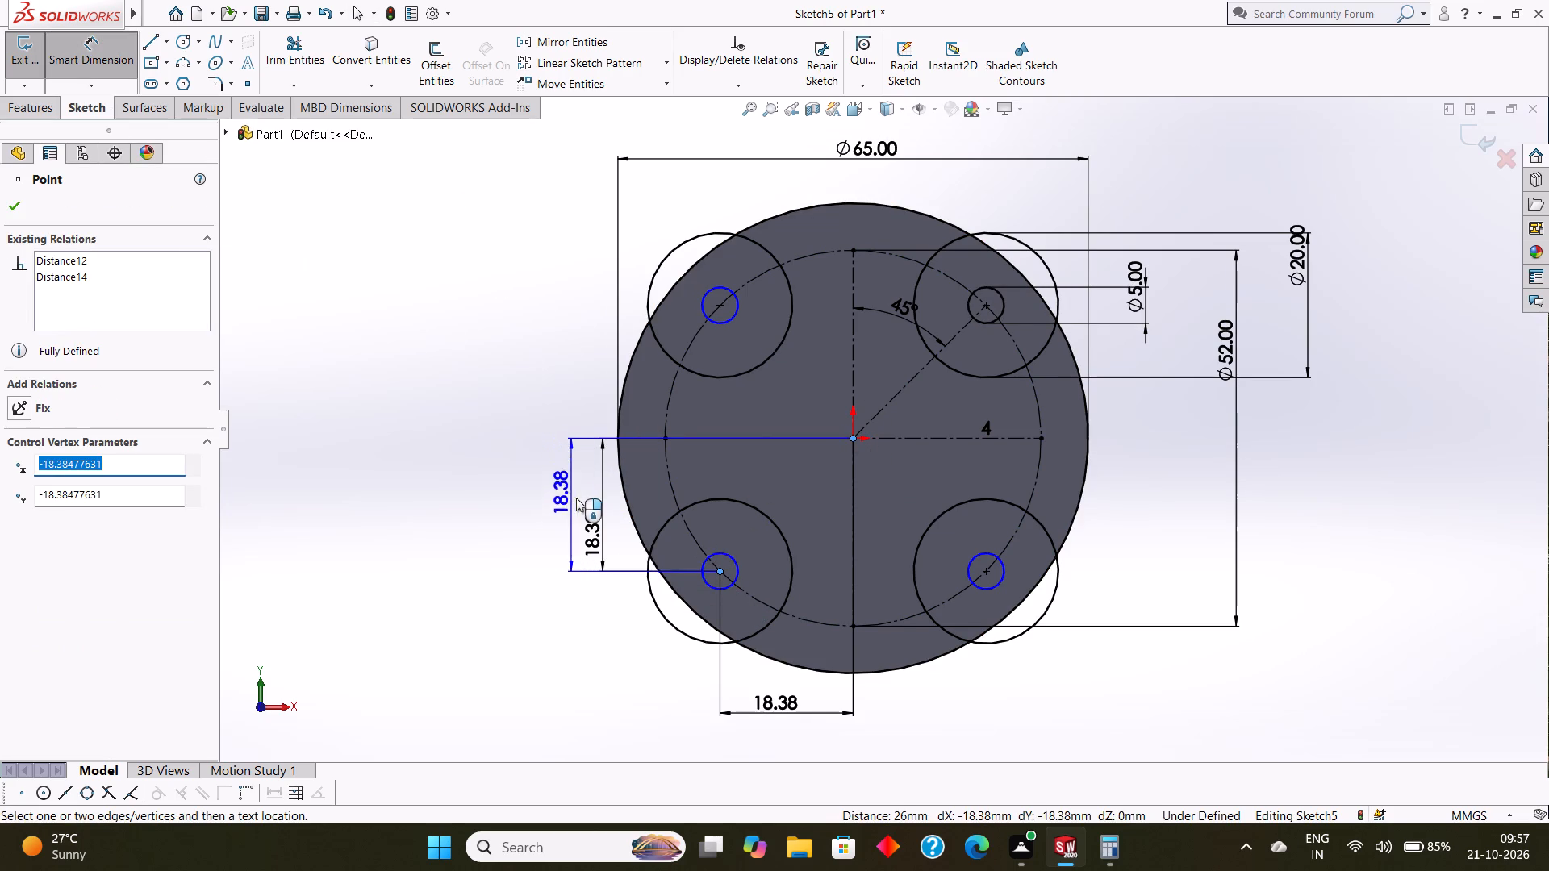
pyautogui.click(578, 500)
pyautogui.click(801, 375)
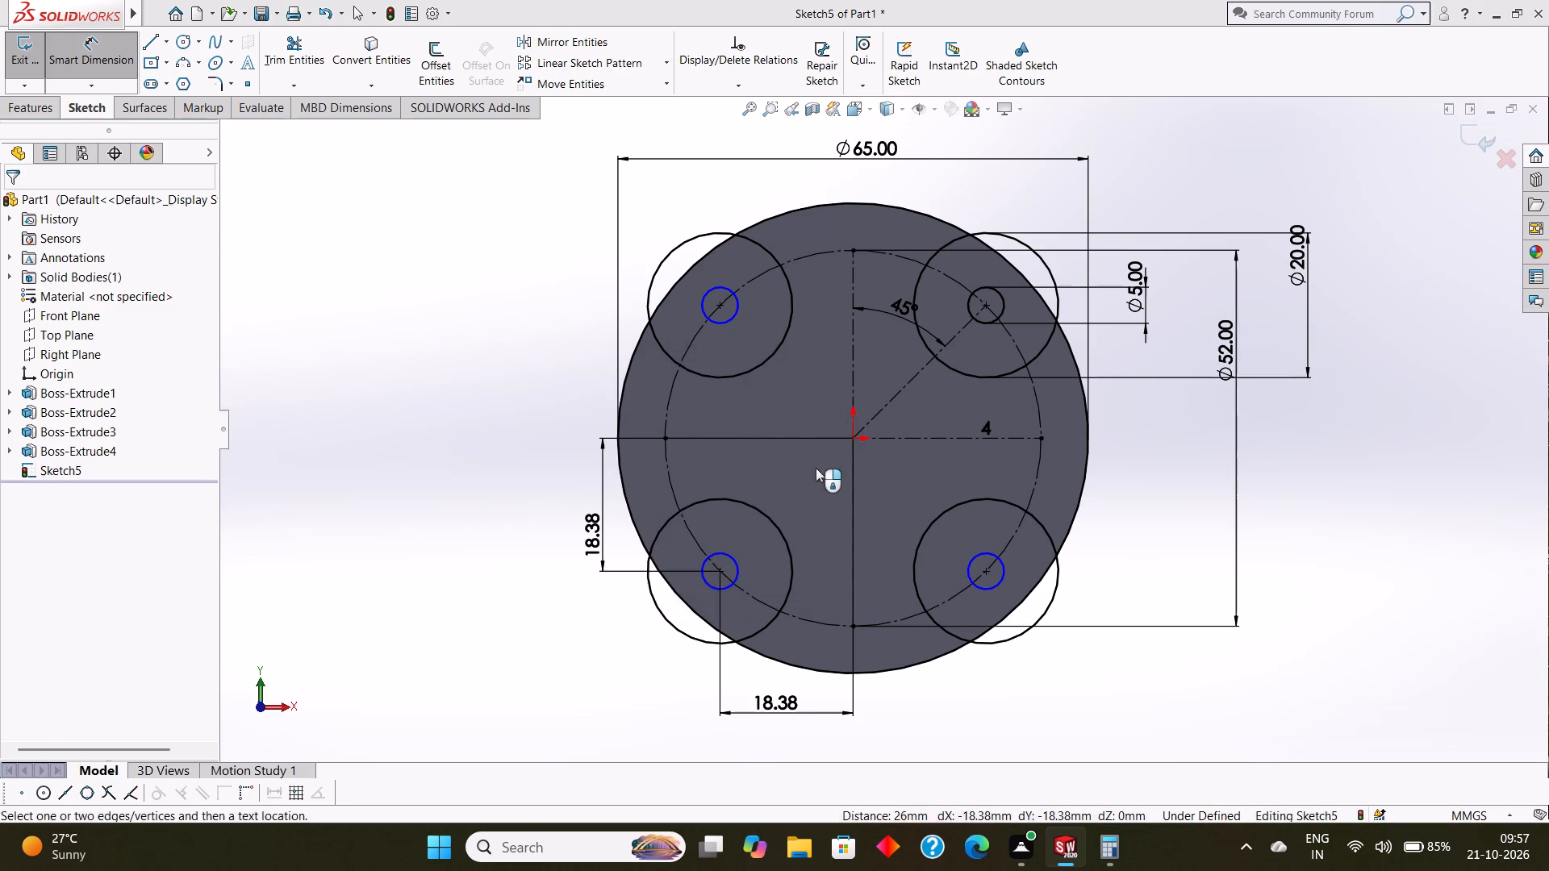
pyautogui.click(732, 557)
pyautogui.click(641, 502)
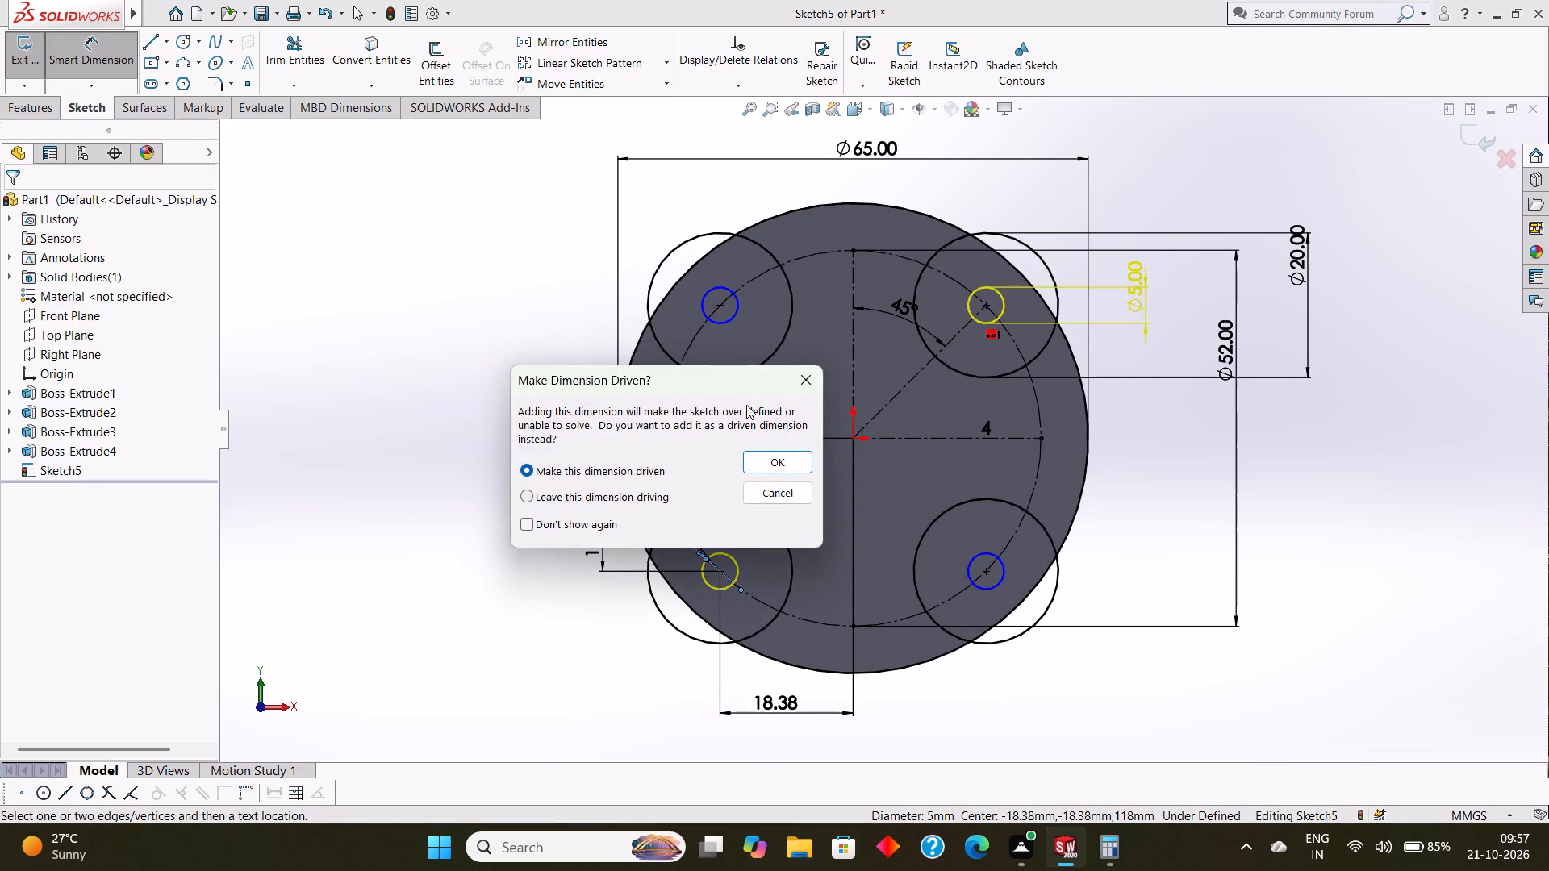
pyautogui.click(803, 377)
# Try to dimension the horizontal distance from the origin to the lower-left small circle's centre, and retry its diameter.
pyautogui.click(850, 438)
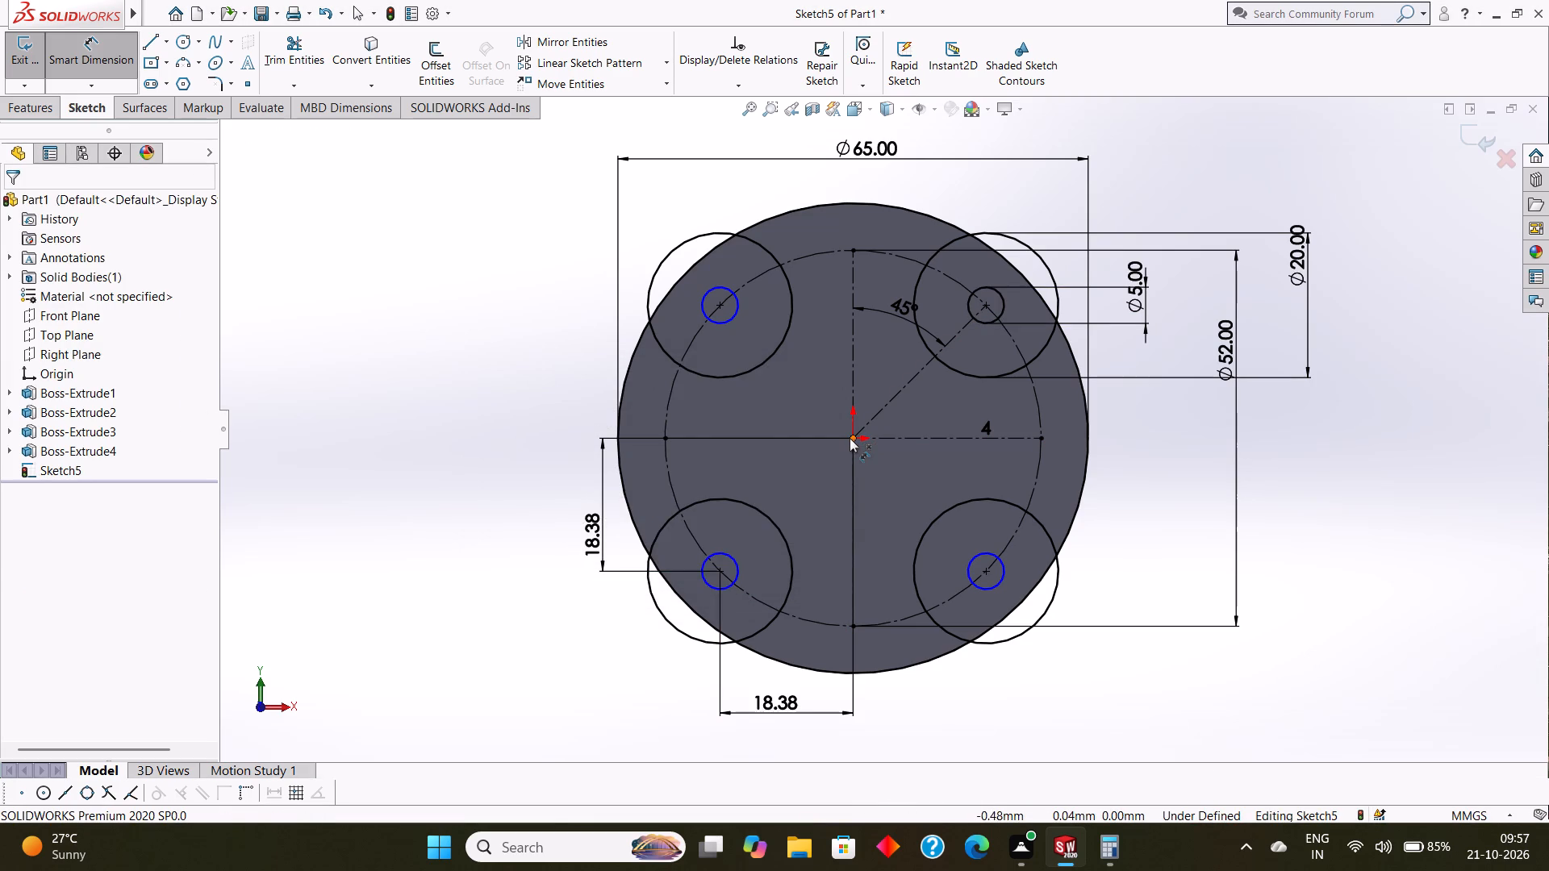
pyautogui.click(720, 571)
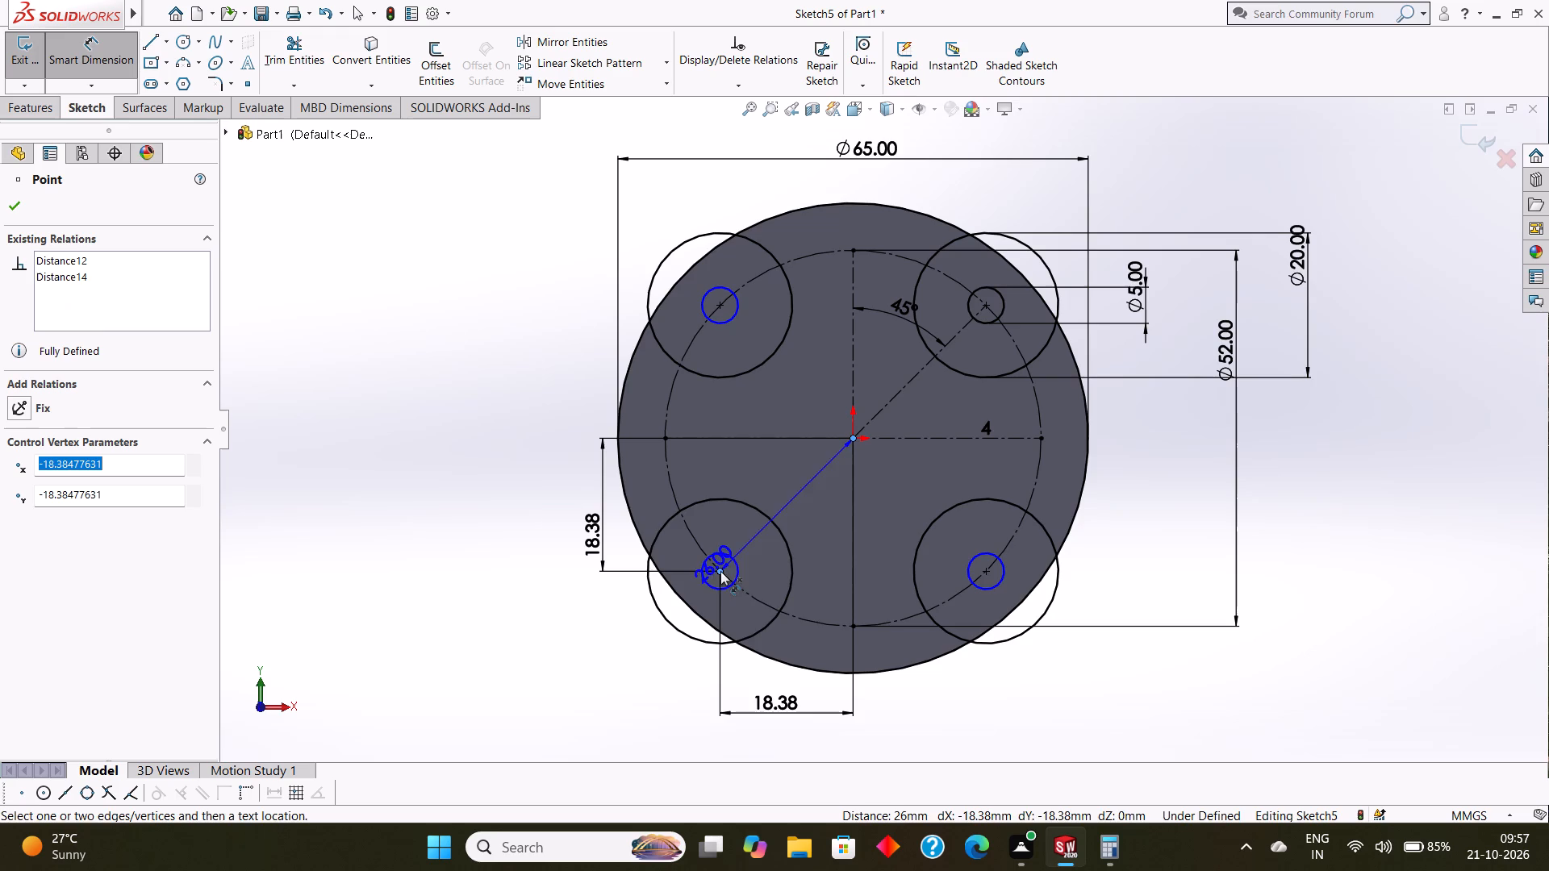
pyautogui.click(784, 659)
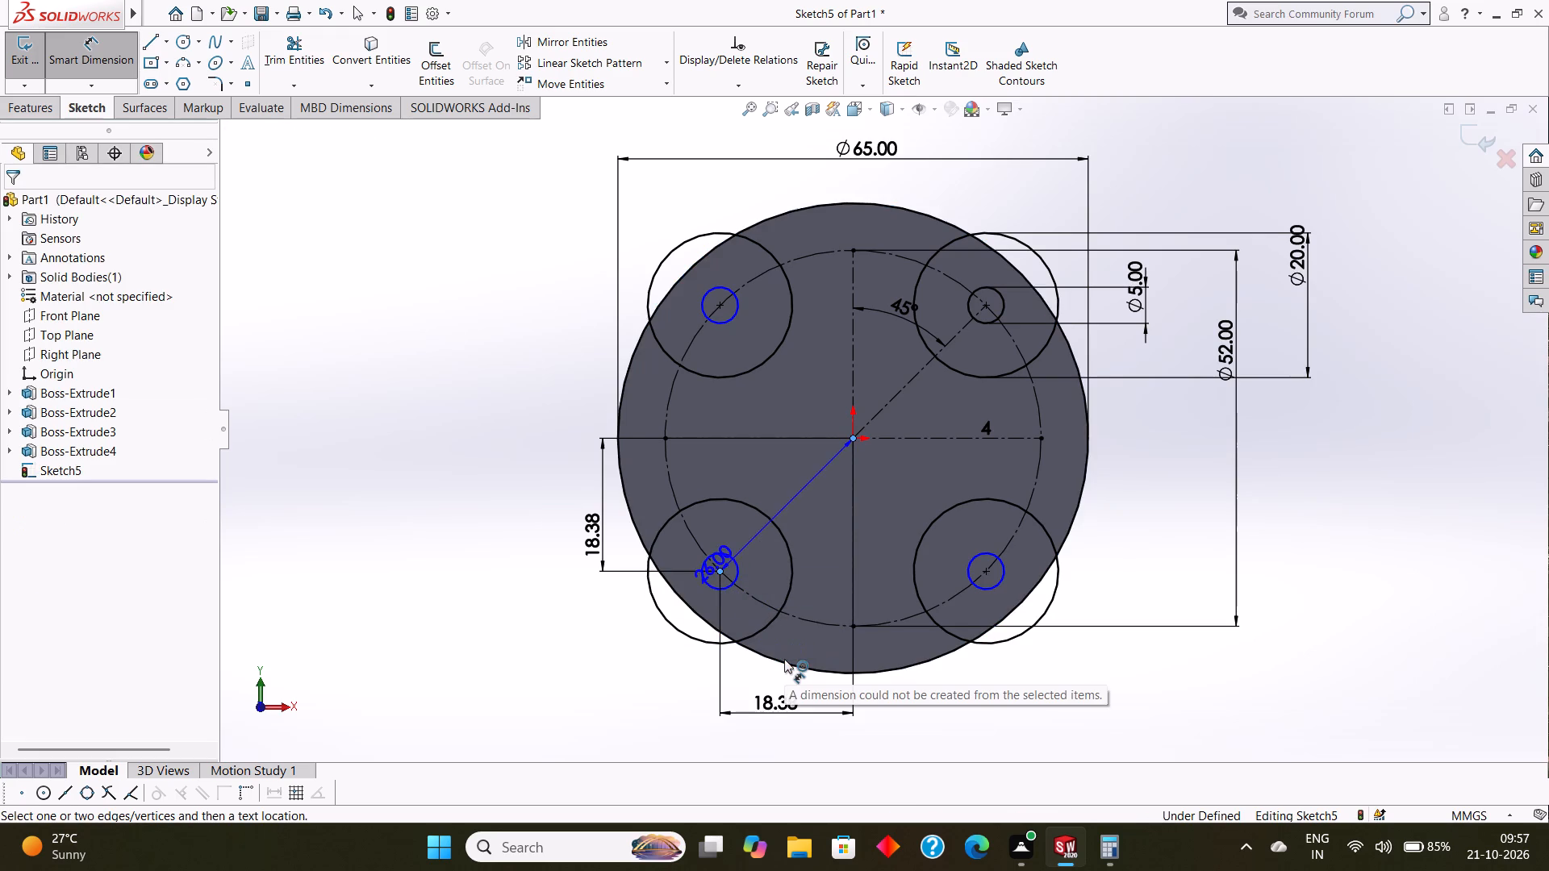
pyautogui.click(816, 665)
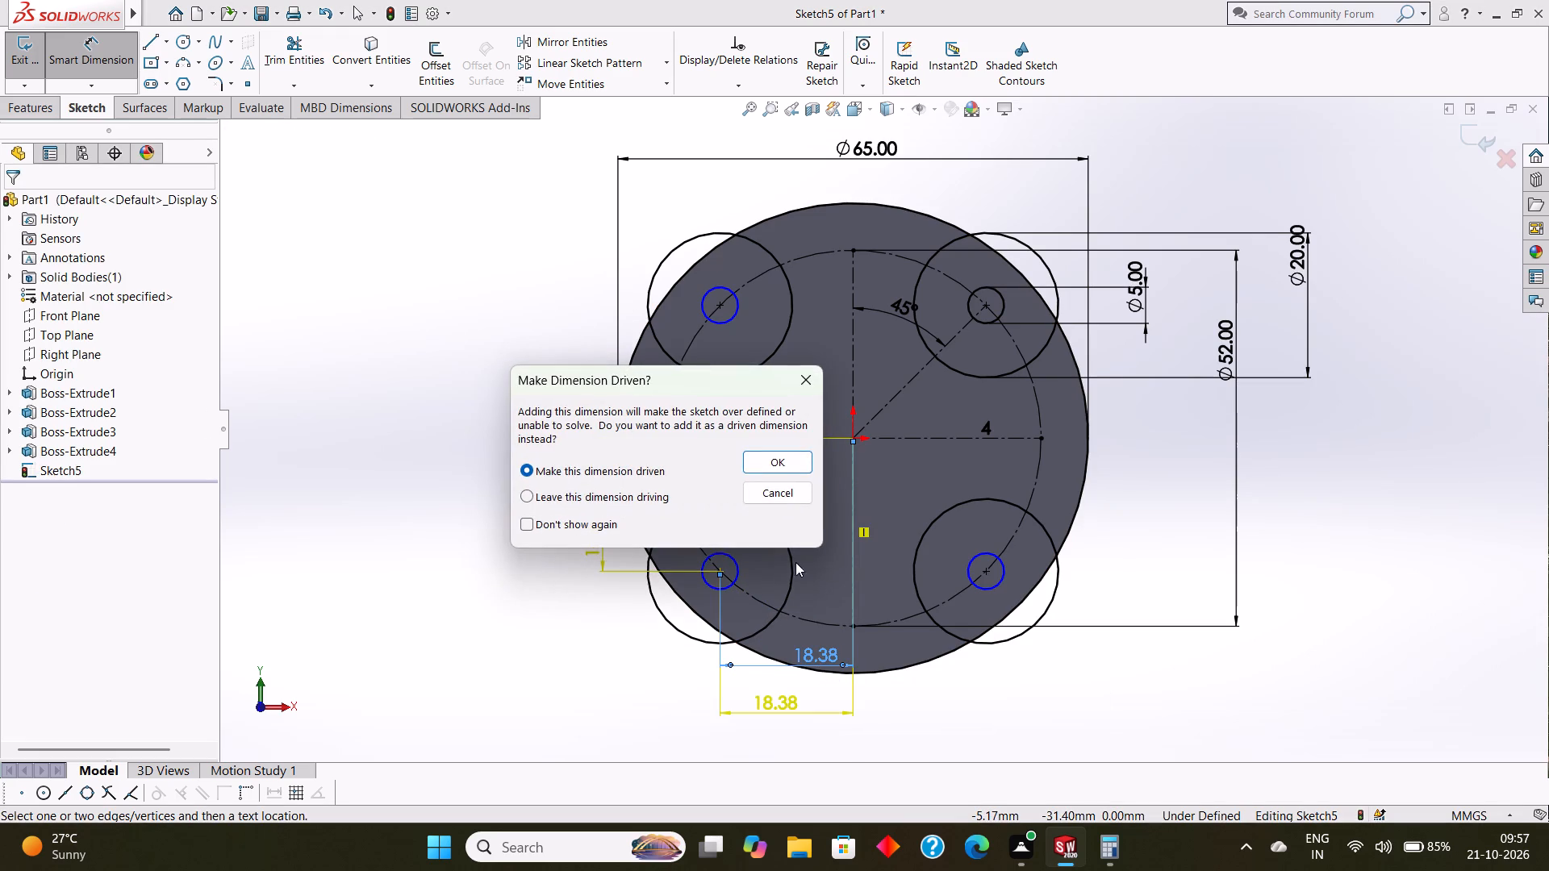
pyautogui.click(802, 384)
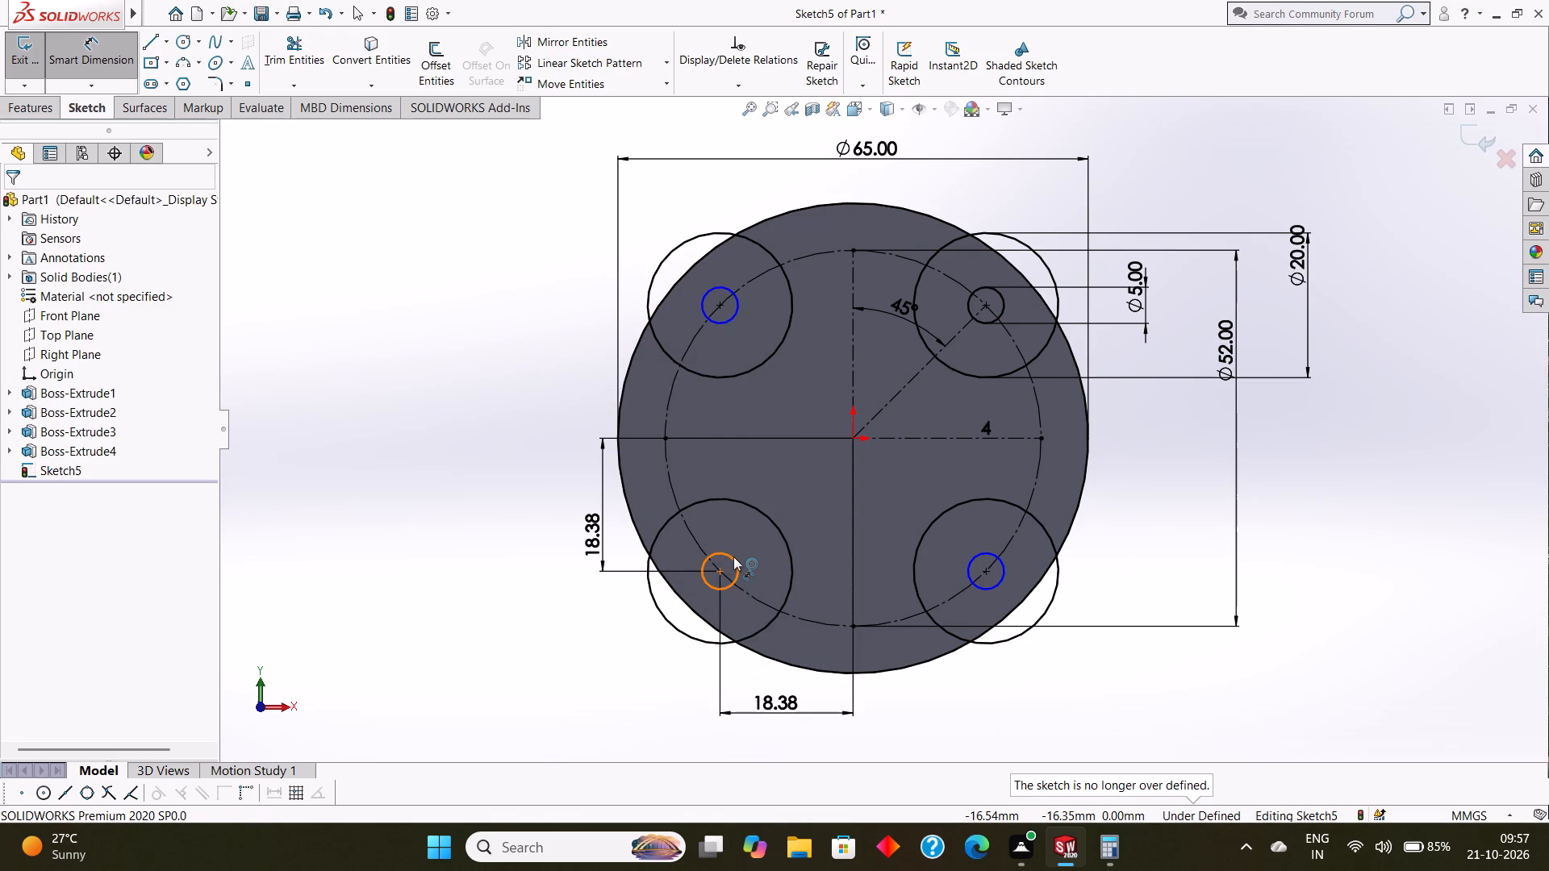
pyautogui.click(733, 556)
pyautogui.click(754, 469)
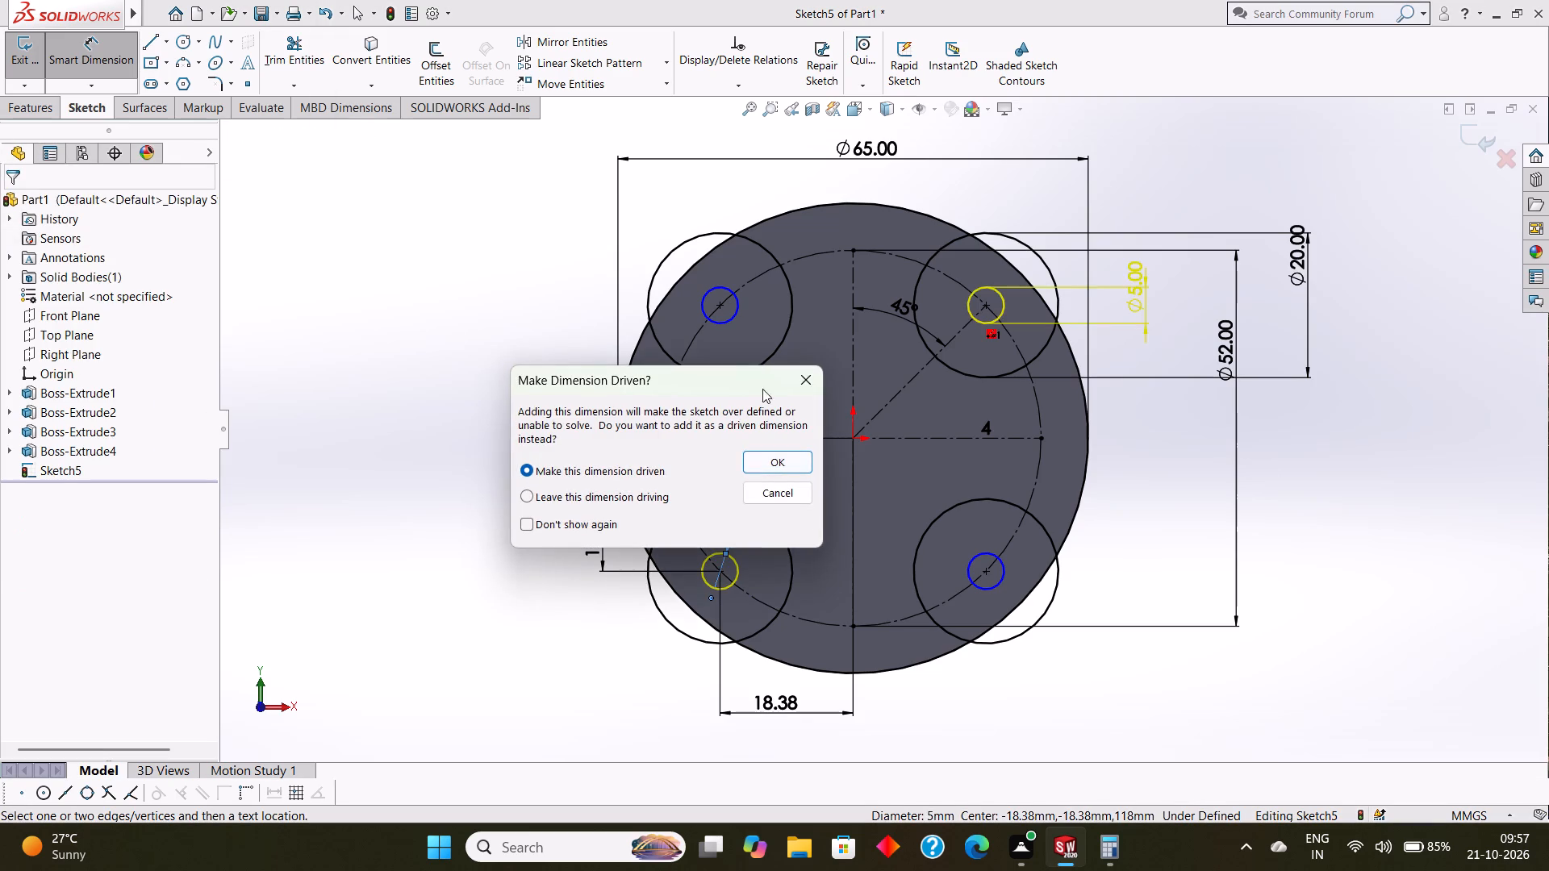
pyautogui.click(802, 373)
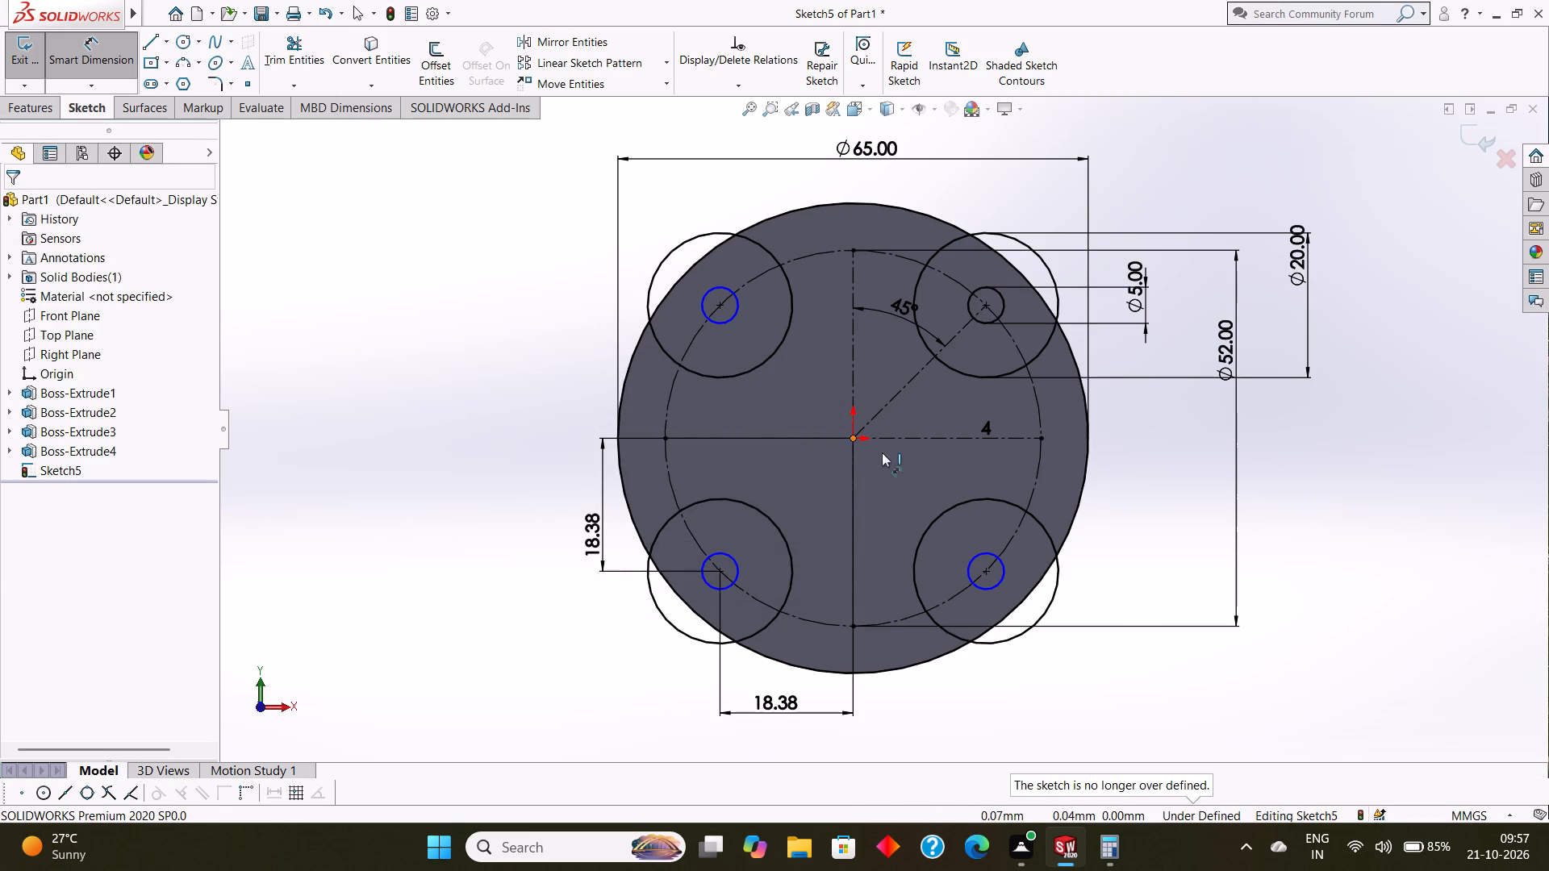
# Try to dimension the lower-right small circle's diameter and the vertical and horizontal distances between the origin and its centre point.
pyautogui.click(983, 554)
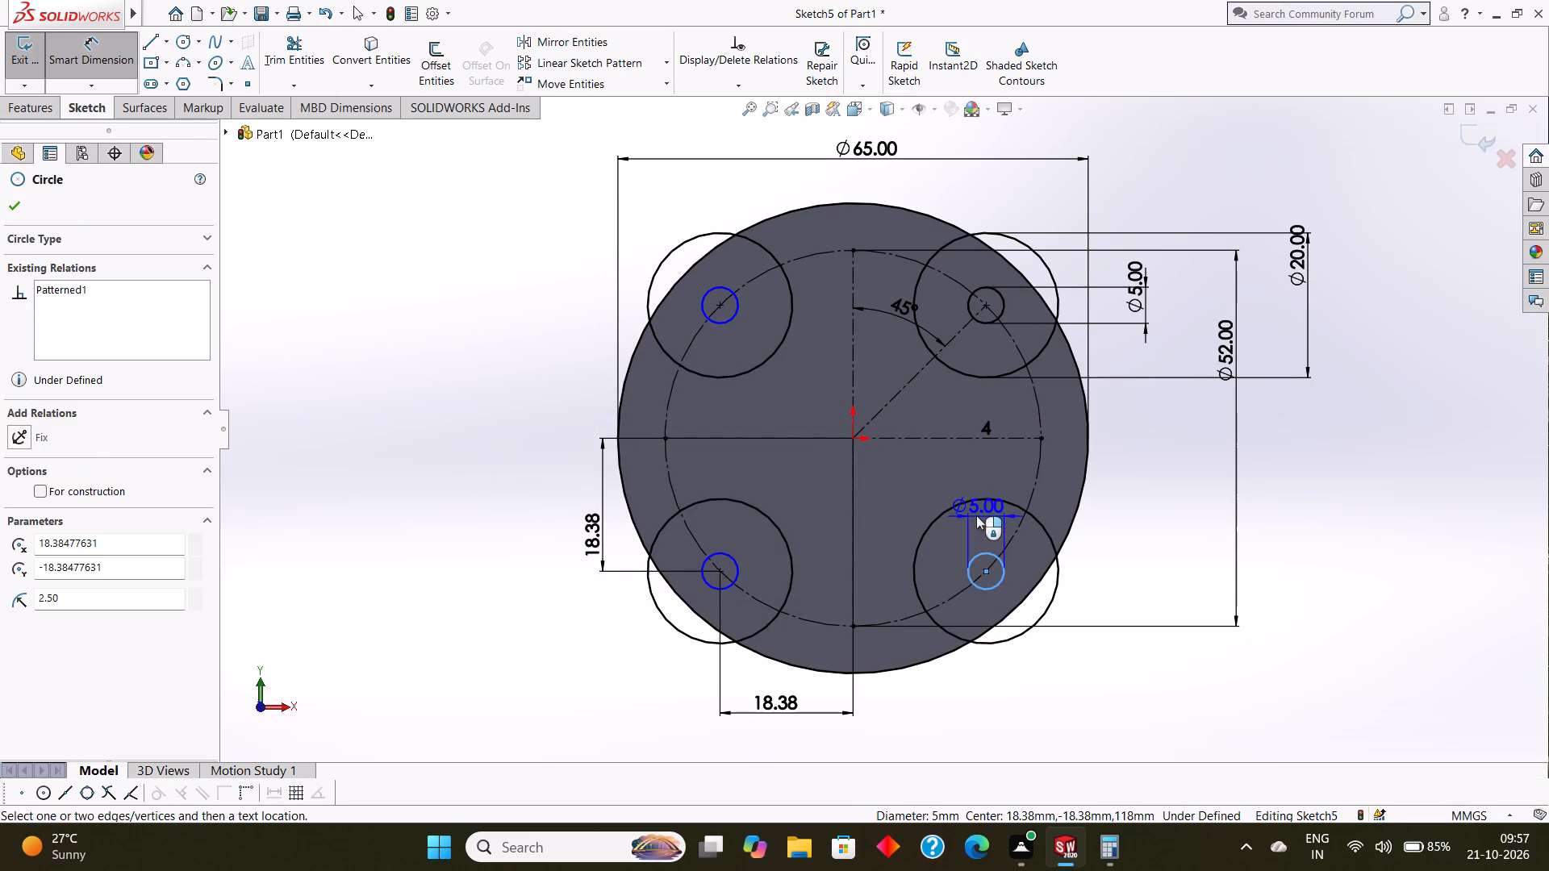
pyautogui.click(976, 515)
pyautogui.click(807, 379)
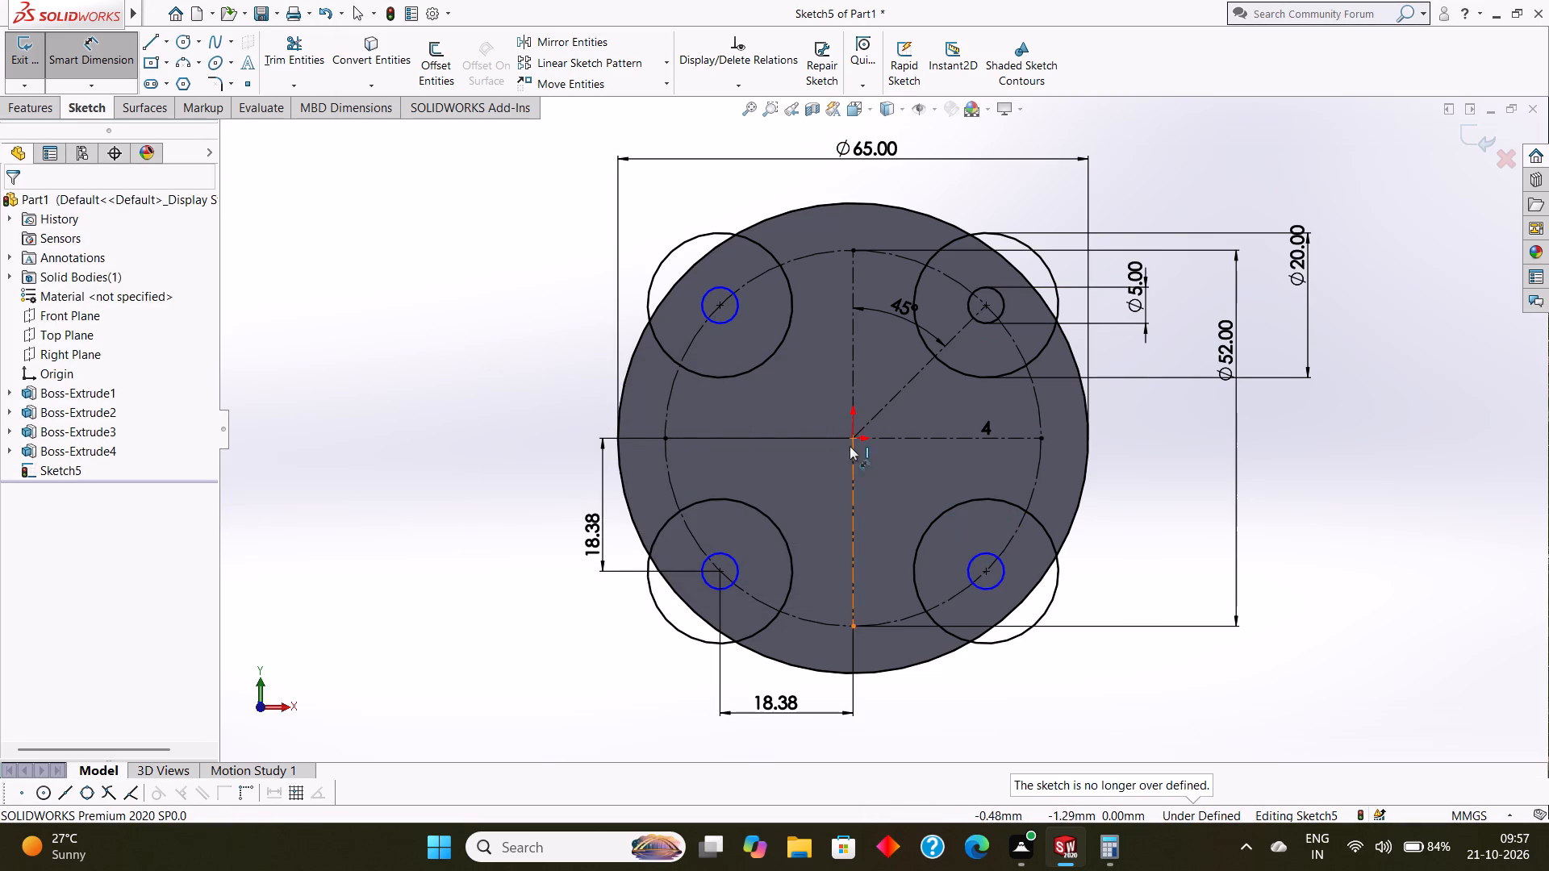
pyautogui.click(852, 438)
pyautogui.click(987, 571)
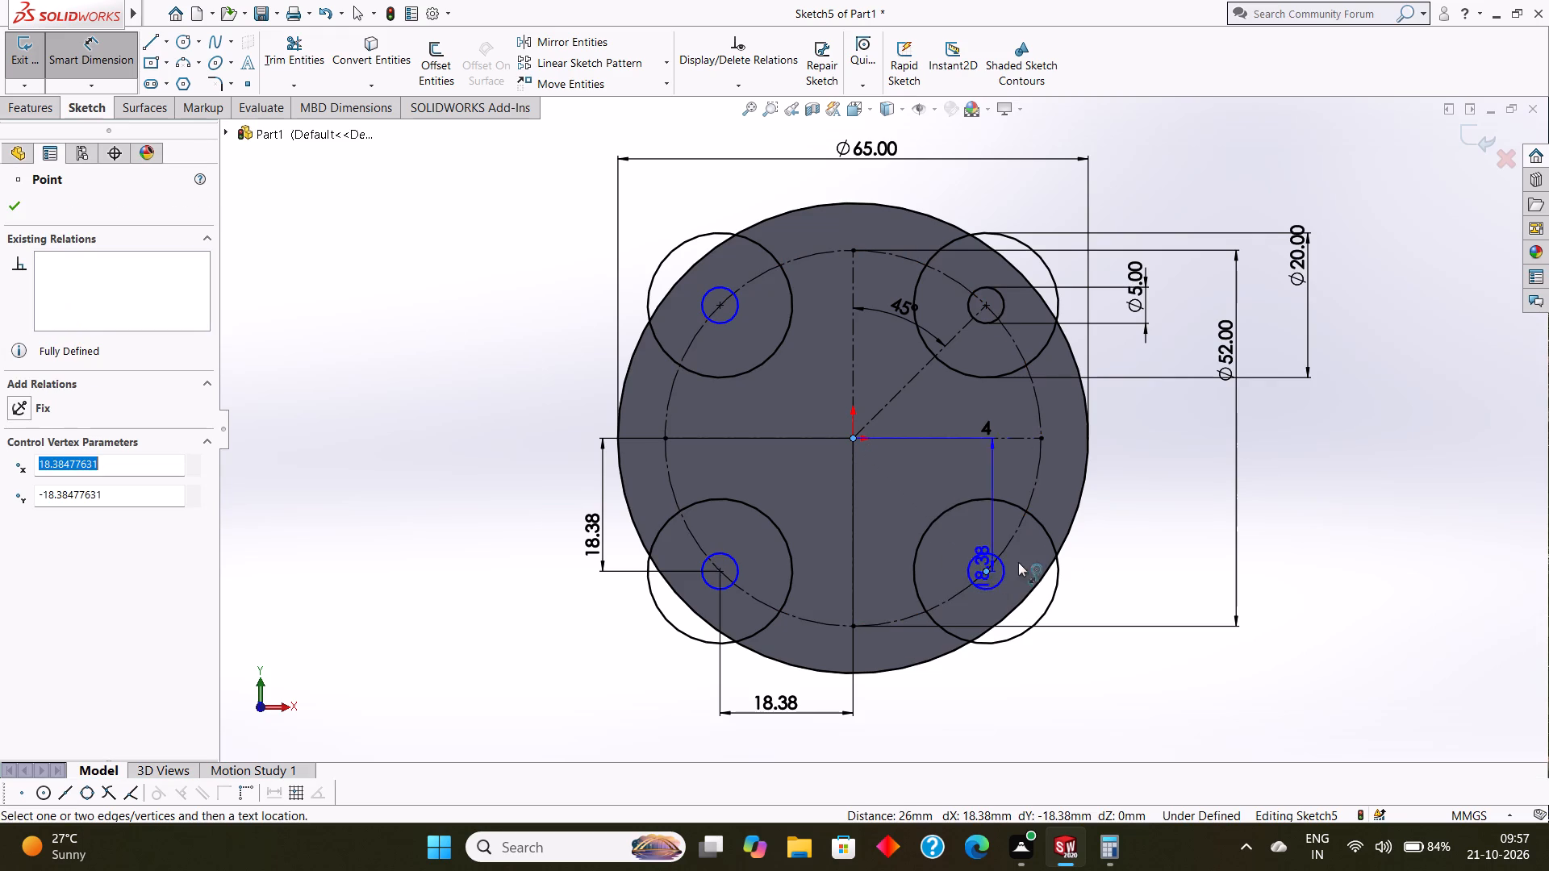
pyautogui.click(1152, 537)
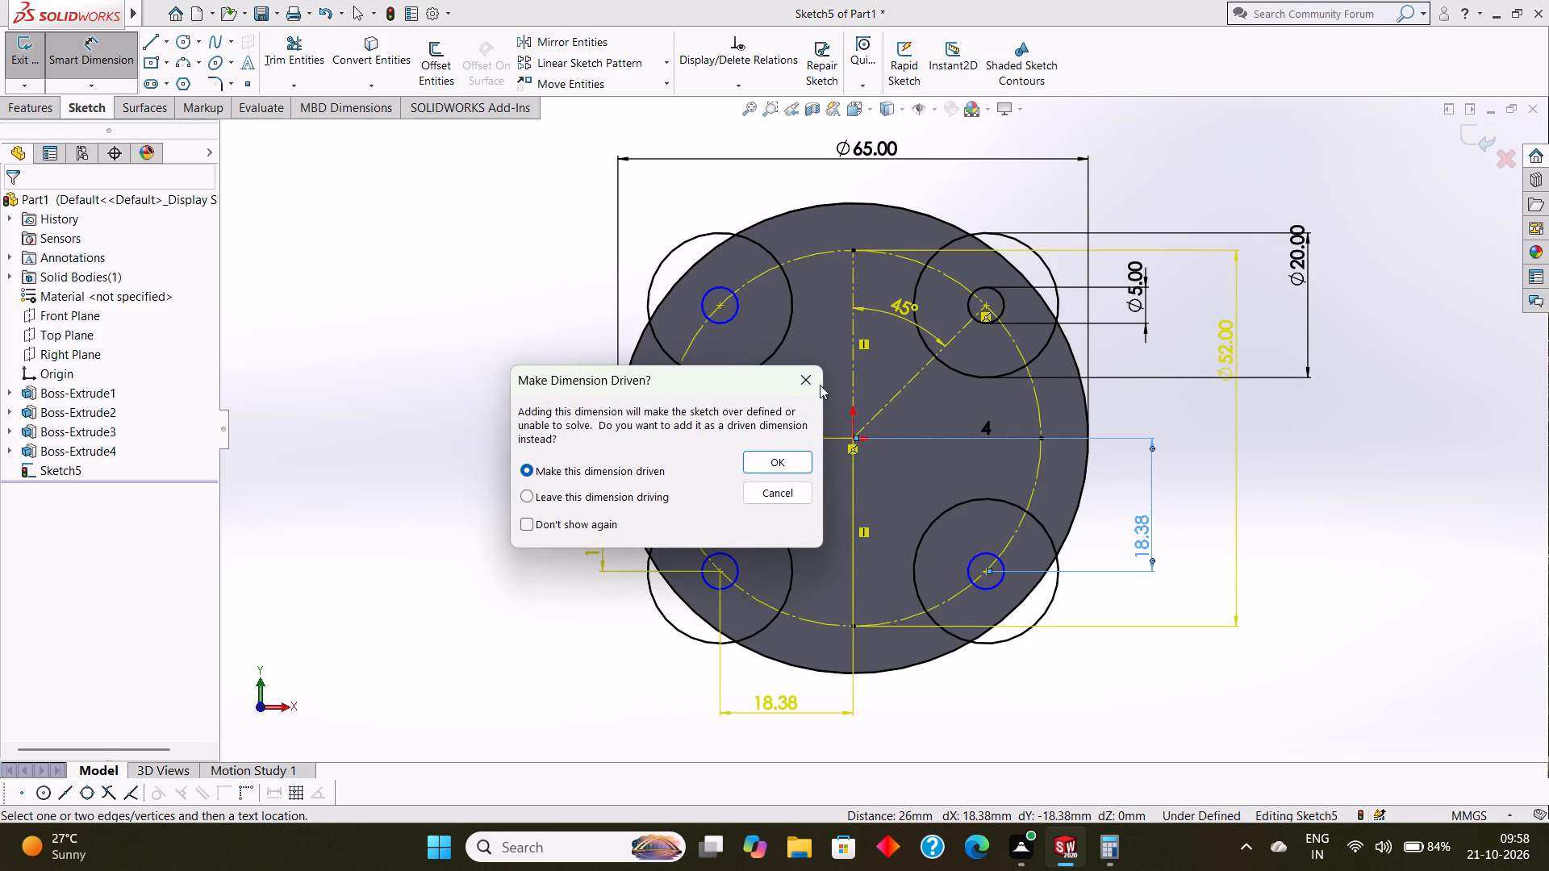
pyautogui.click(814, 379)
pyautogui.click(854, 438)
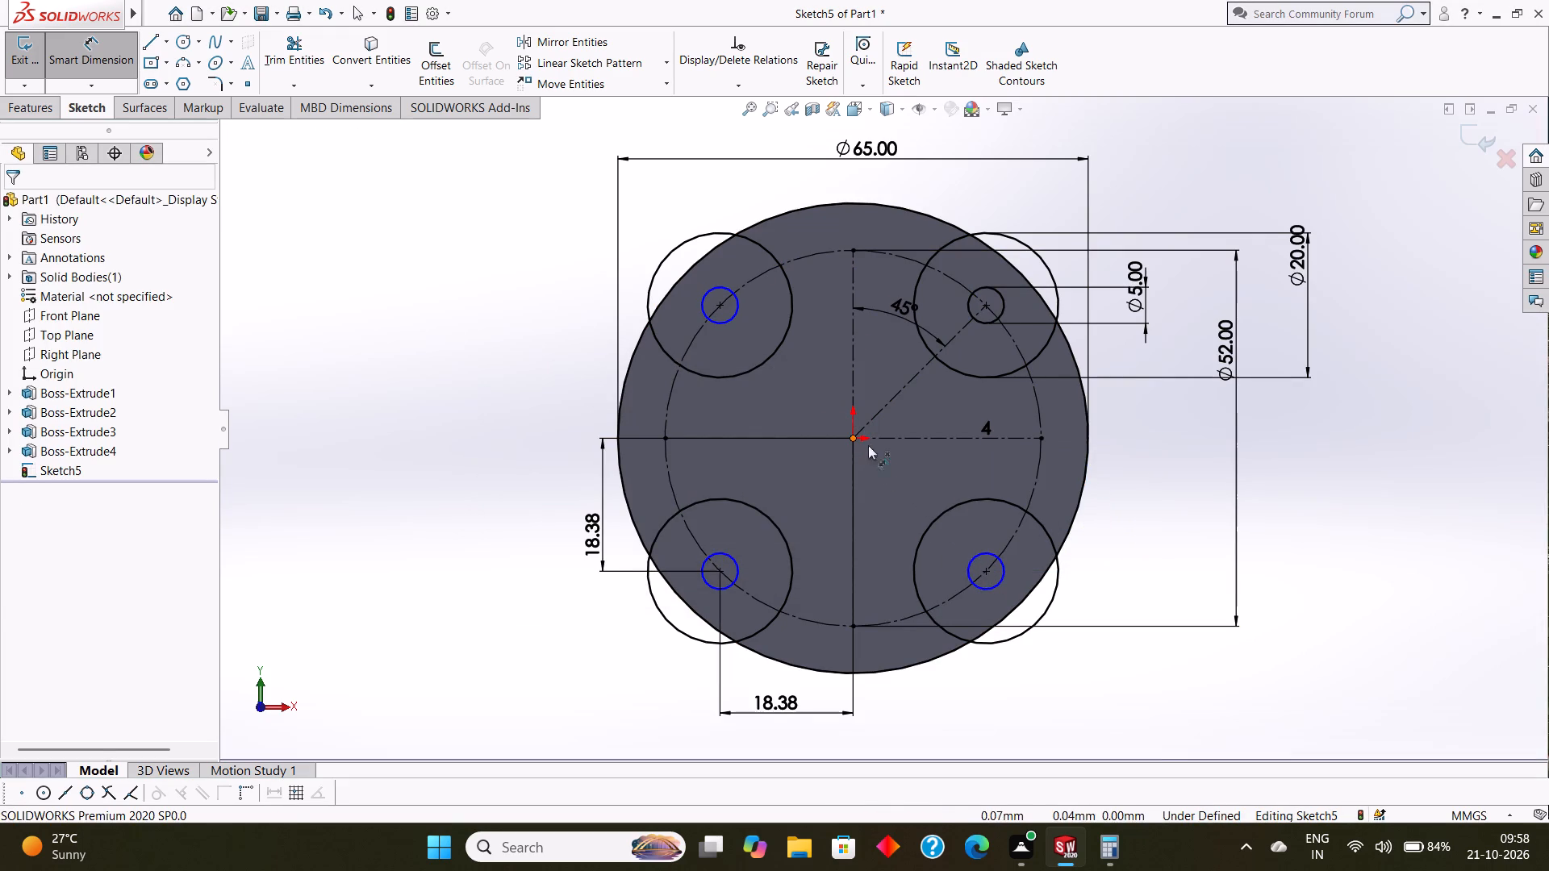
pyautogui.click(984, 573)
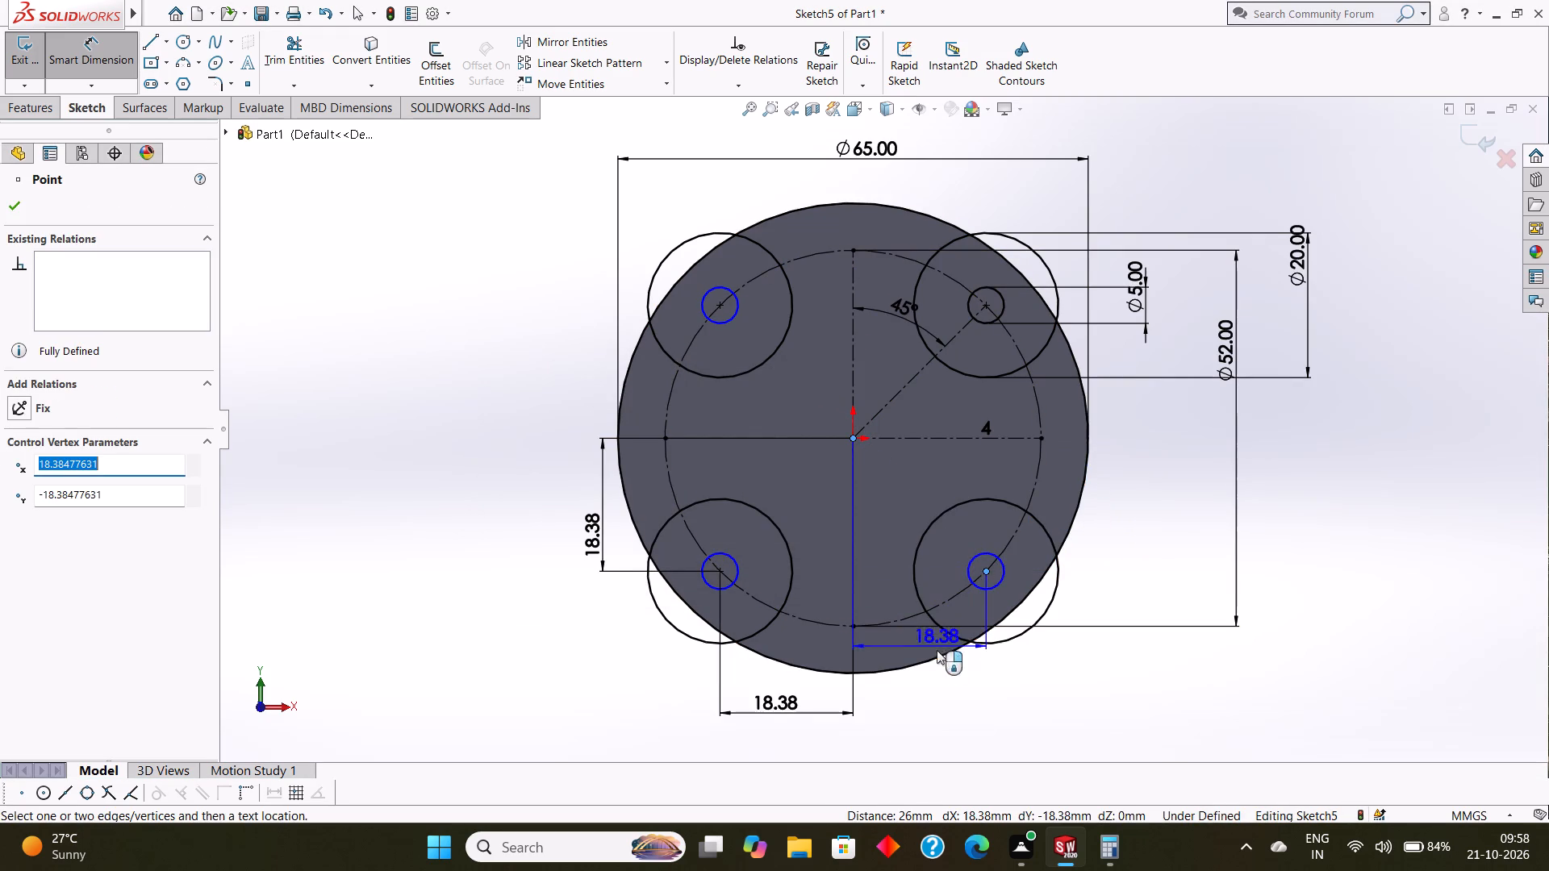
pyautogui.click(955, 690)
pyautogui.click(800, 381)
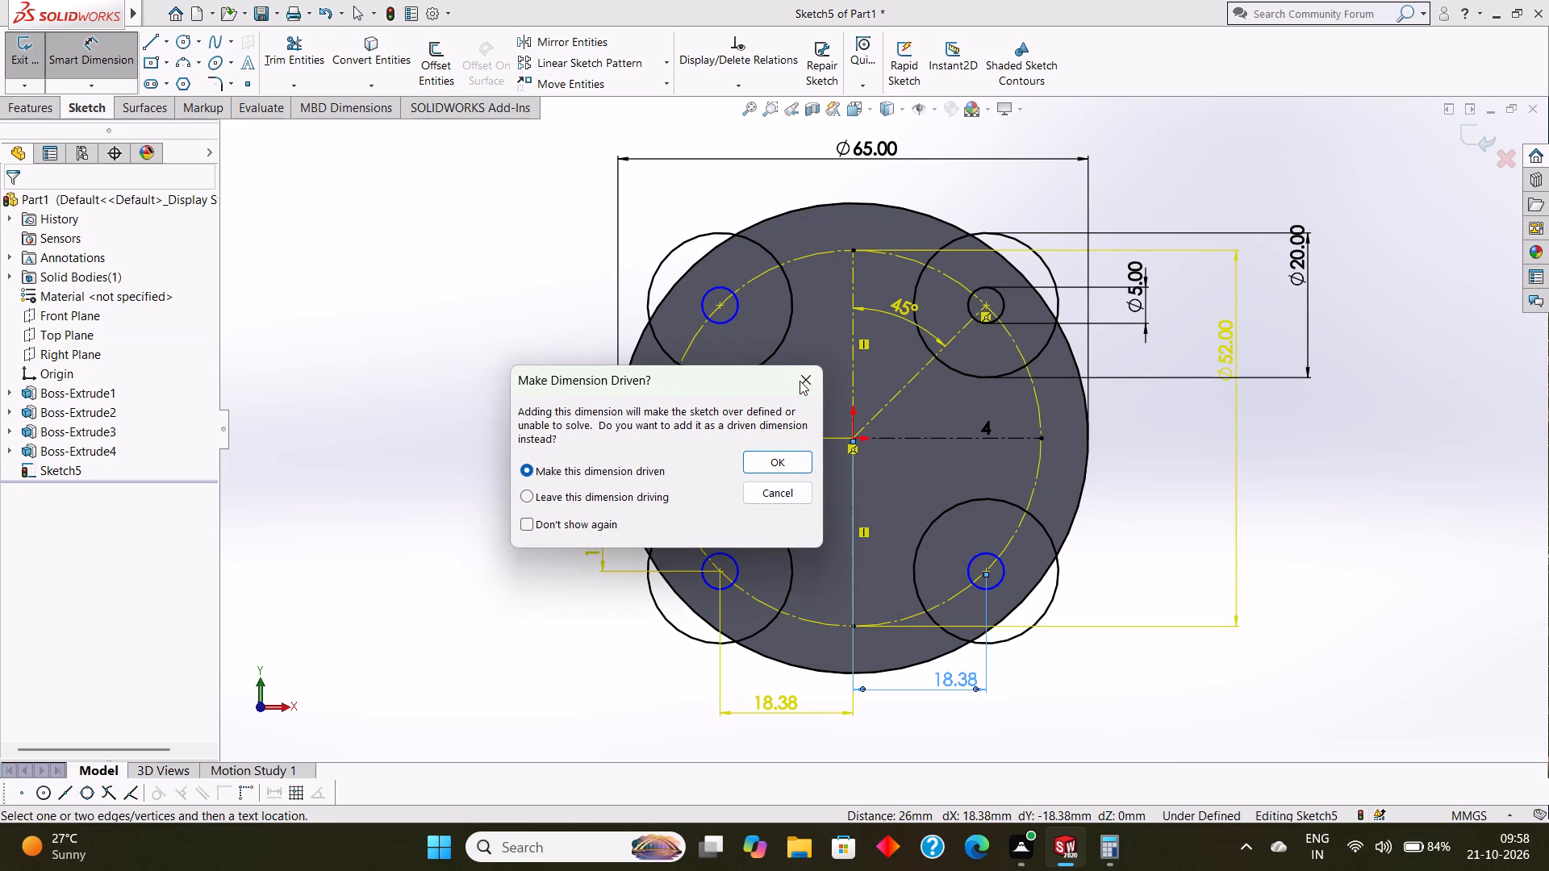
# Dimension the vertical and horizontal distances from the origin to the lower-right small circle, picking the circle itself.
pyautogui.click(854, 436)
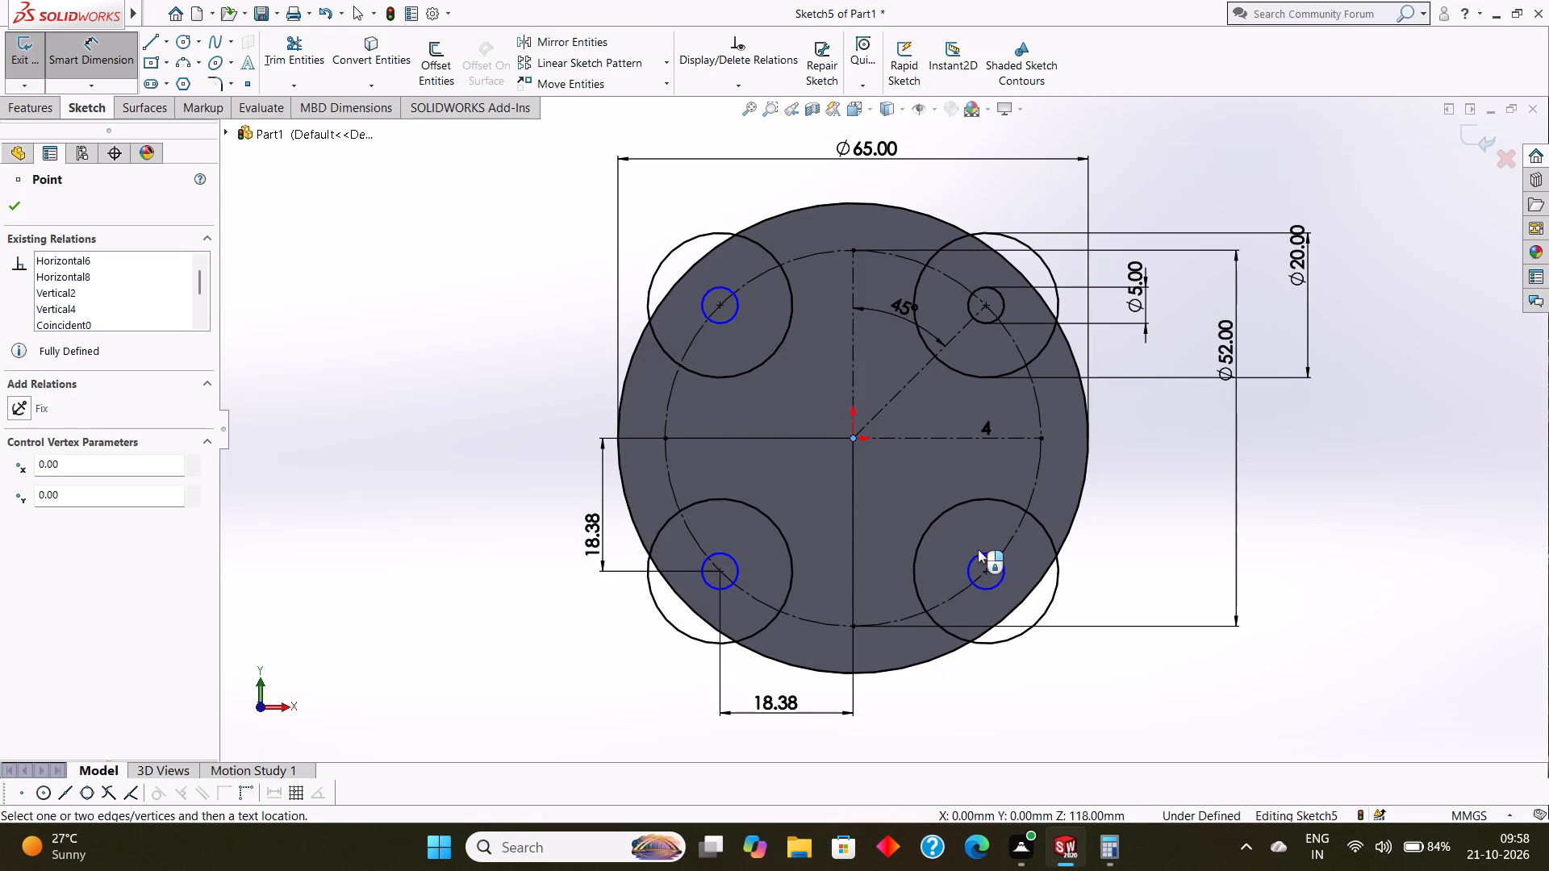
pyautogui.click(979, 552)
pyautogui.click(1143, 467)
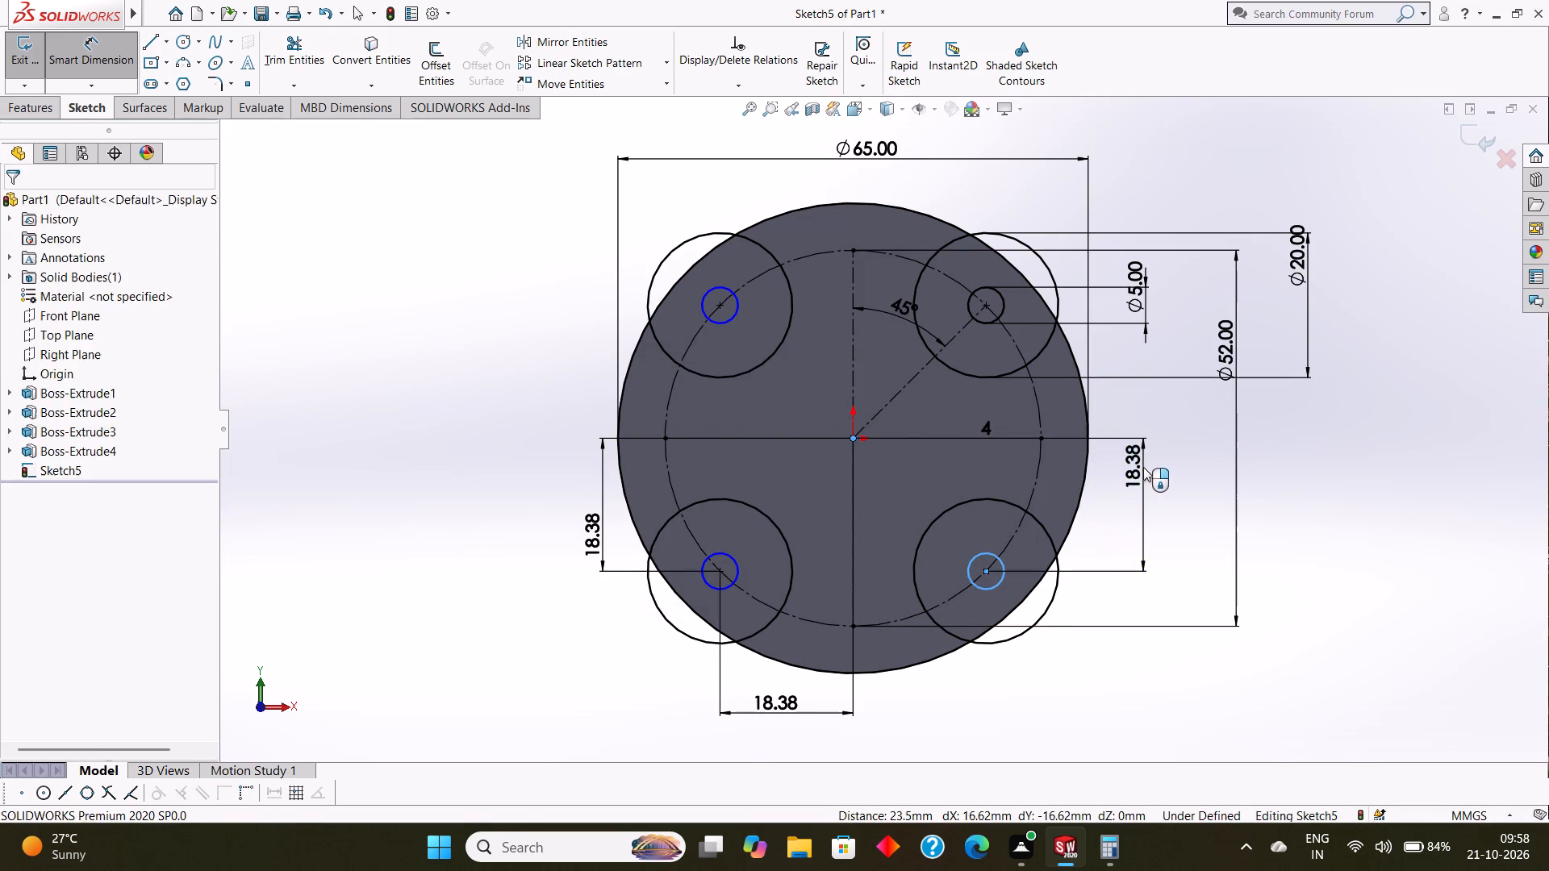
pyautogui.click(1067, 441)
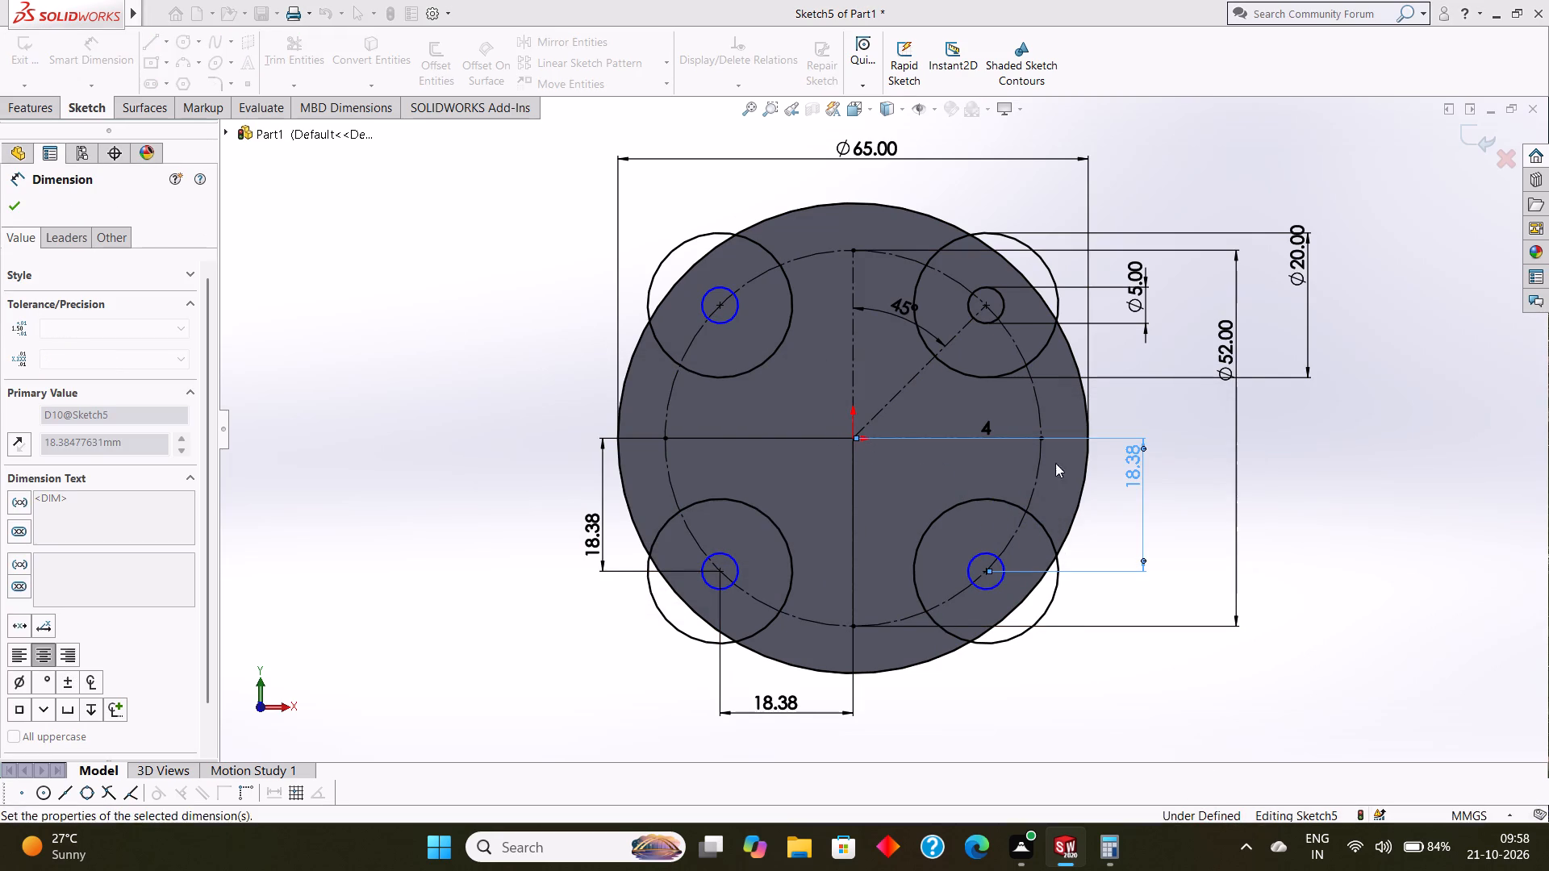
pyautogui.click(851, 440)
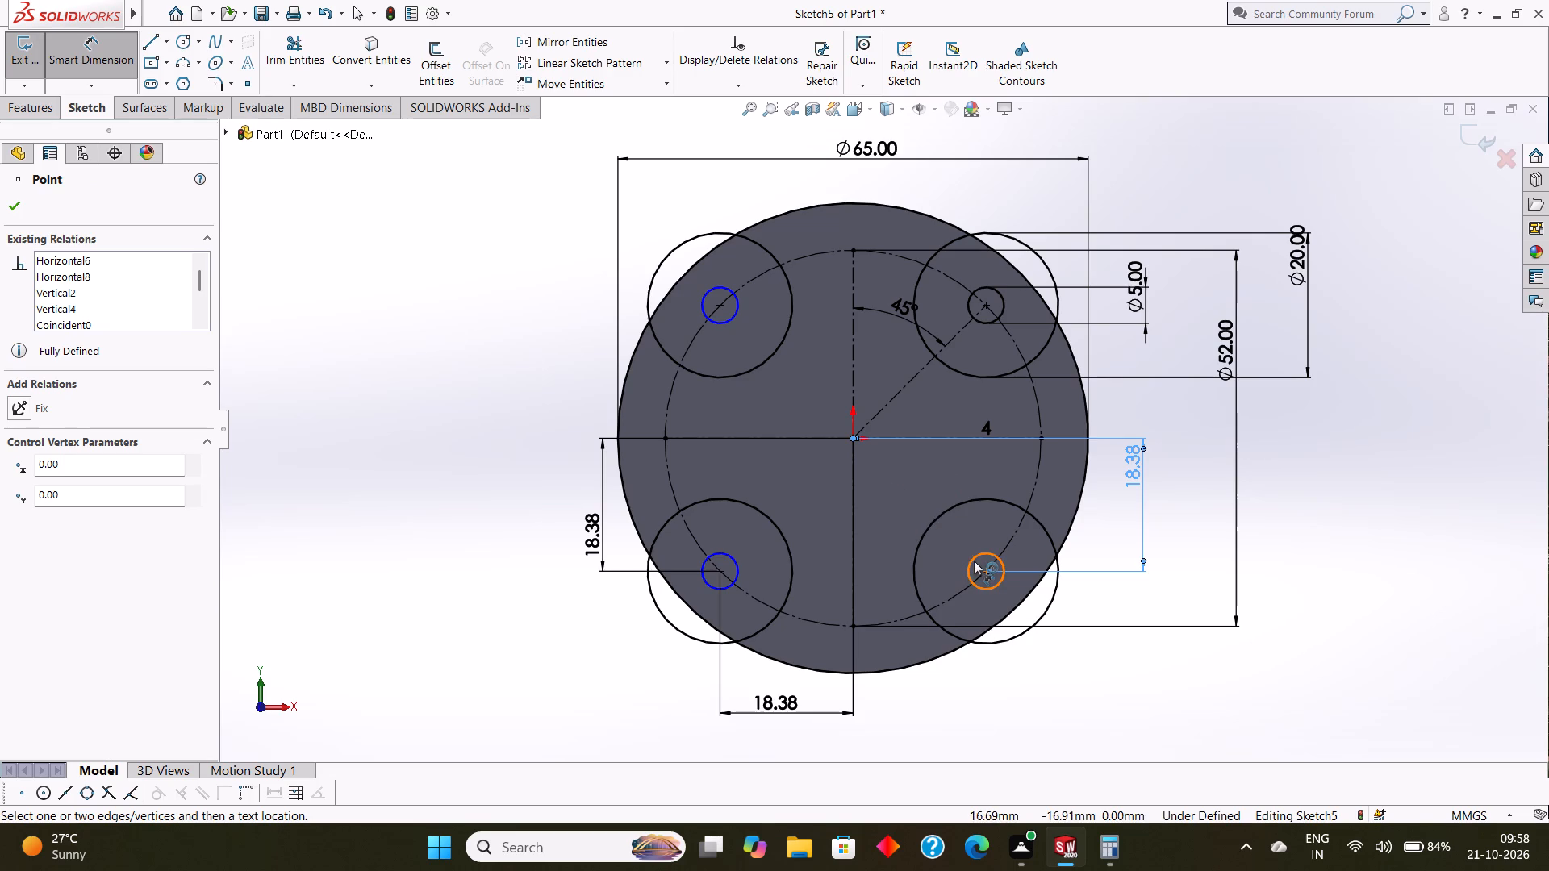
pyautogui.click(971, 558)
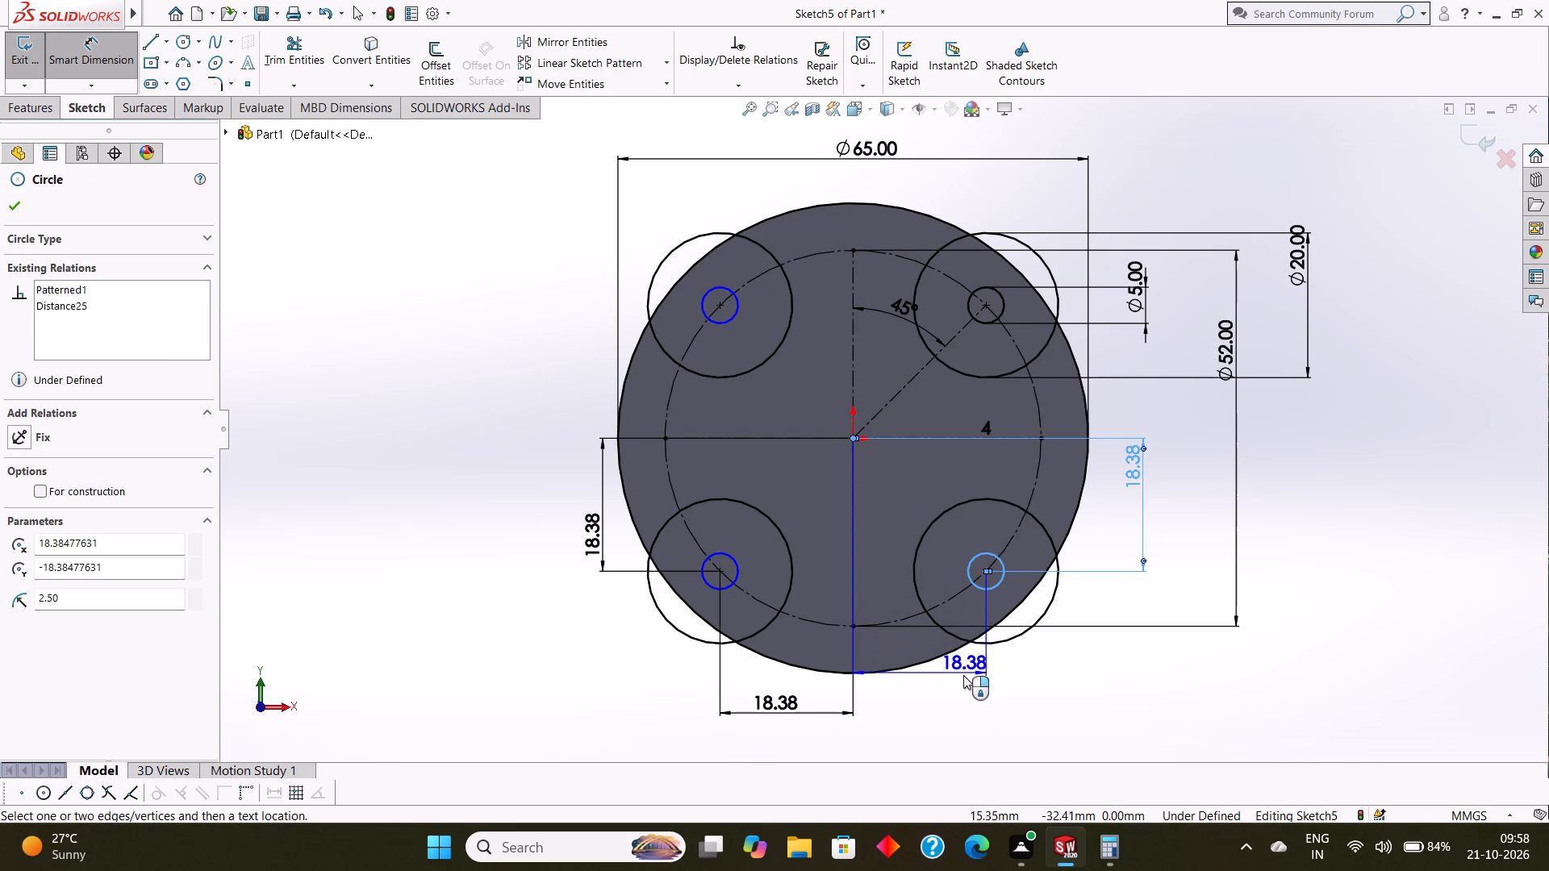
pyautogui.click(952, 693)
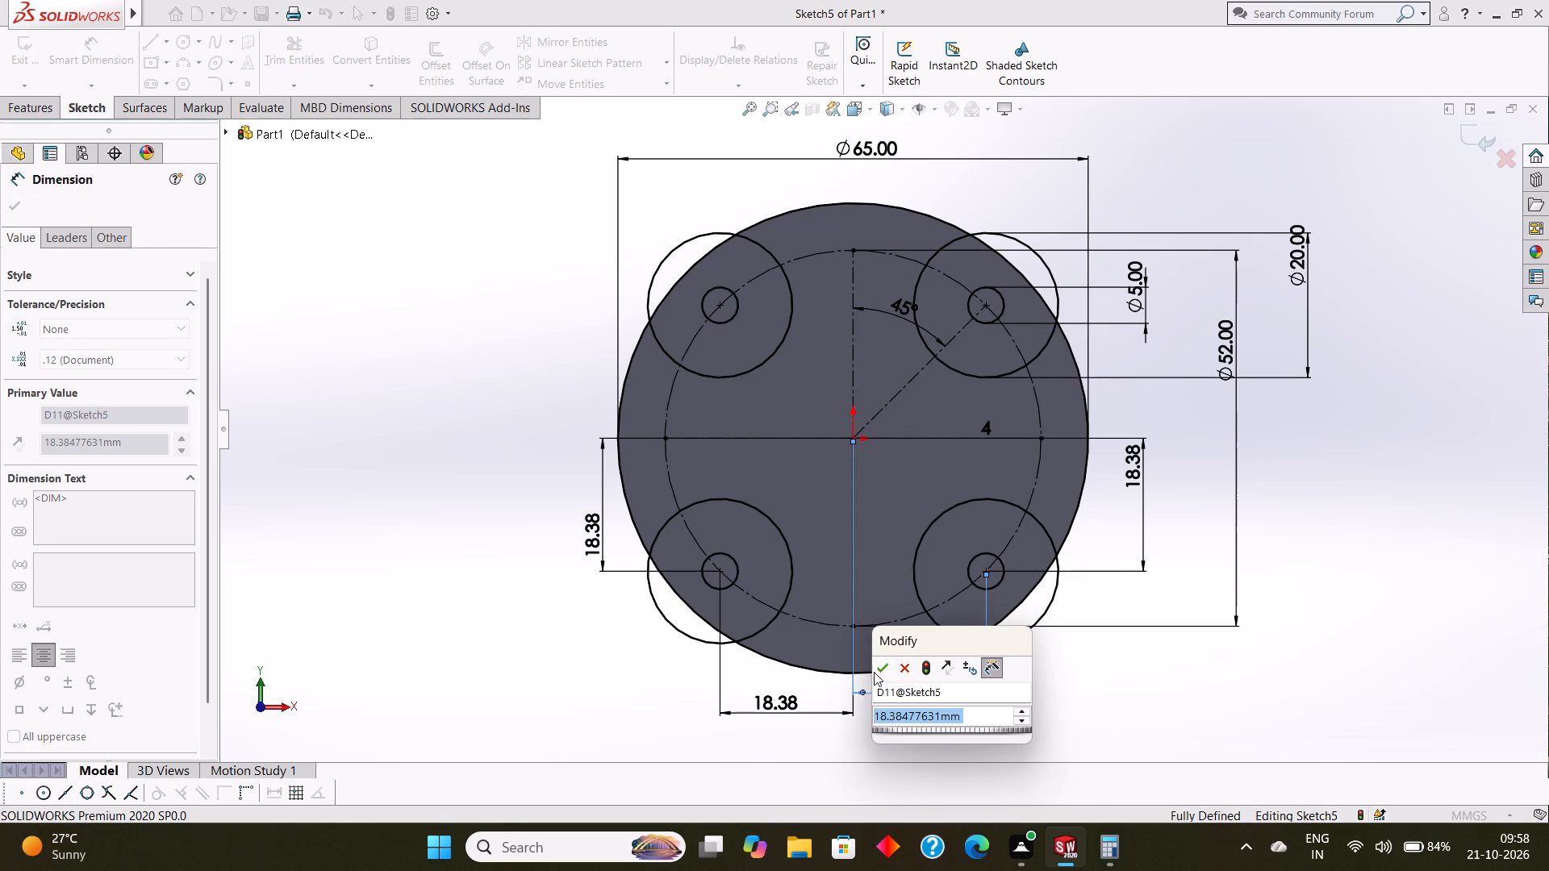
pyautogui.click(883, 669)
pyautogui.click(15, 209)
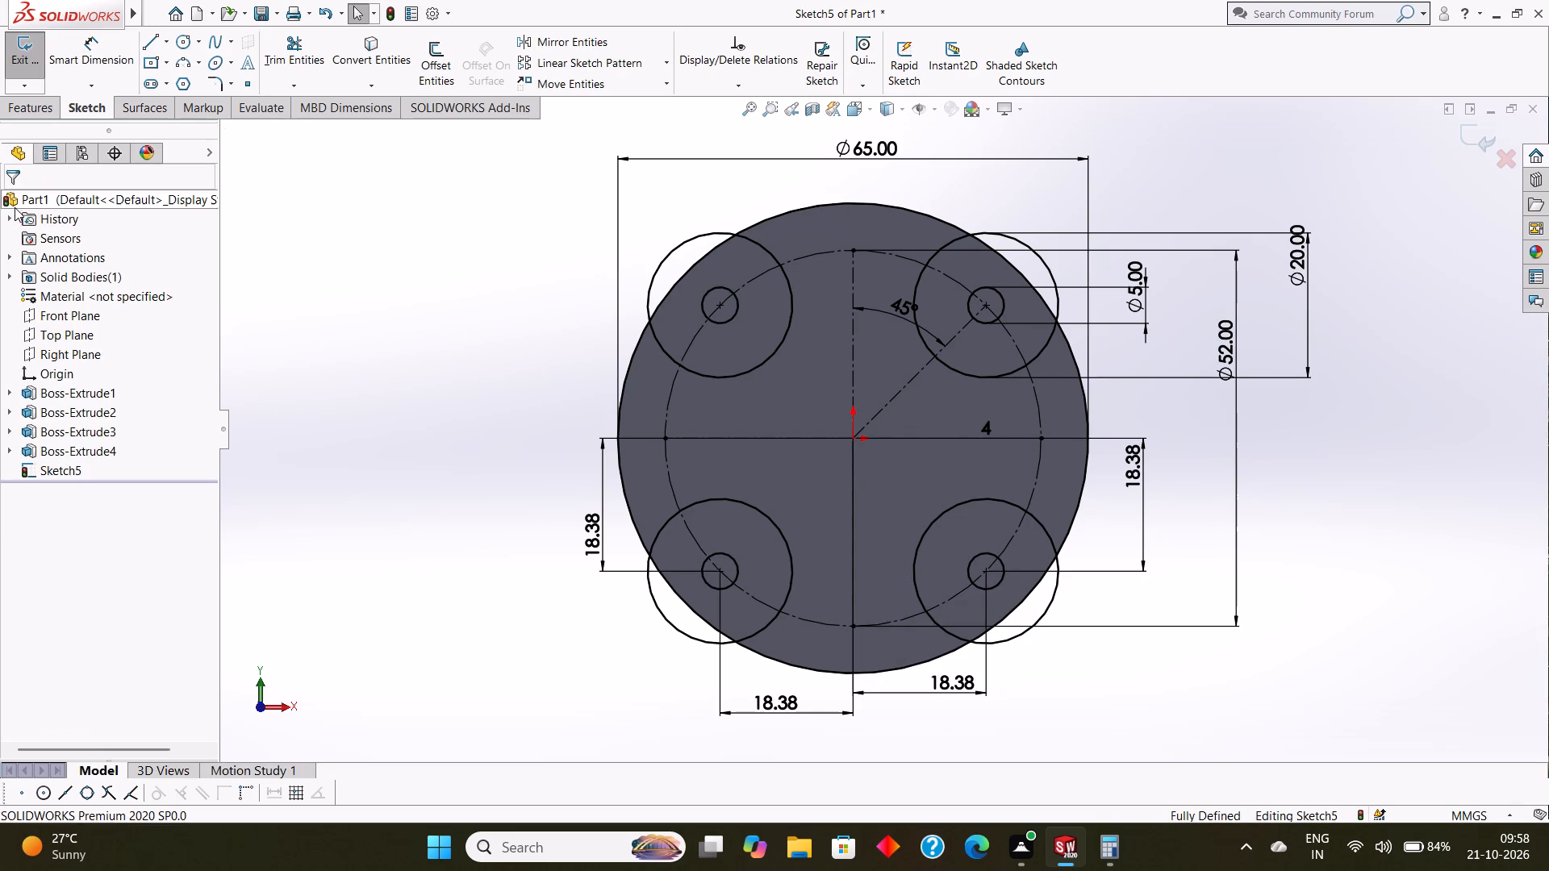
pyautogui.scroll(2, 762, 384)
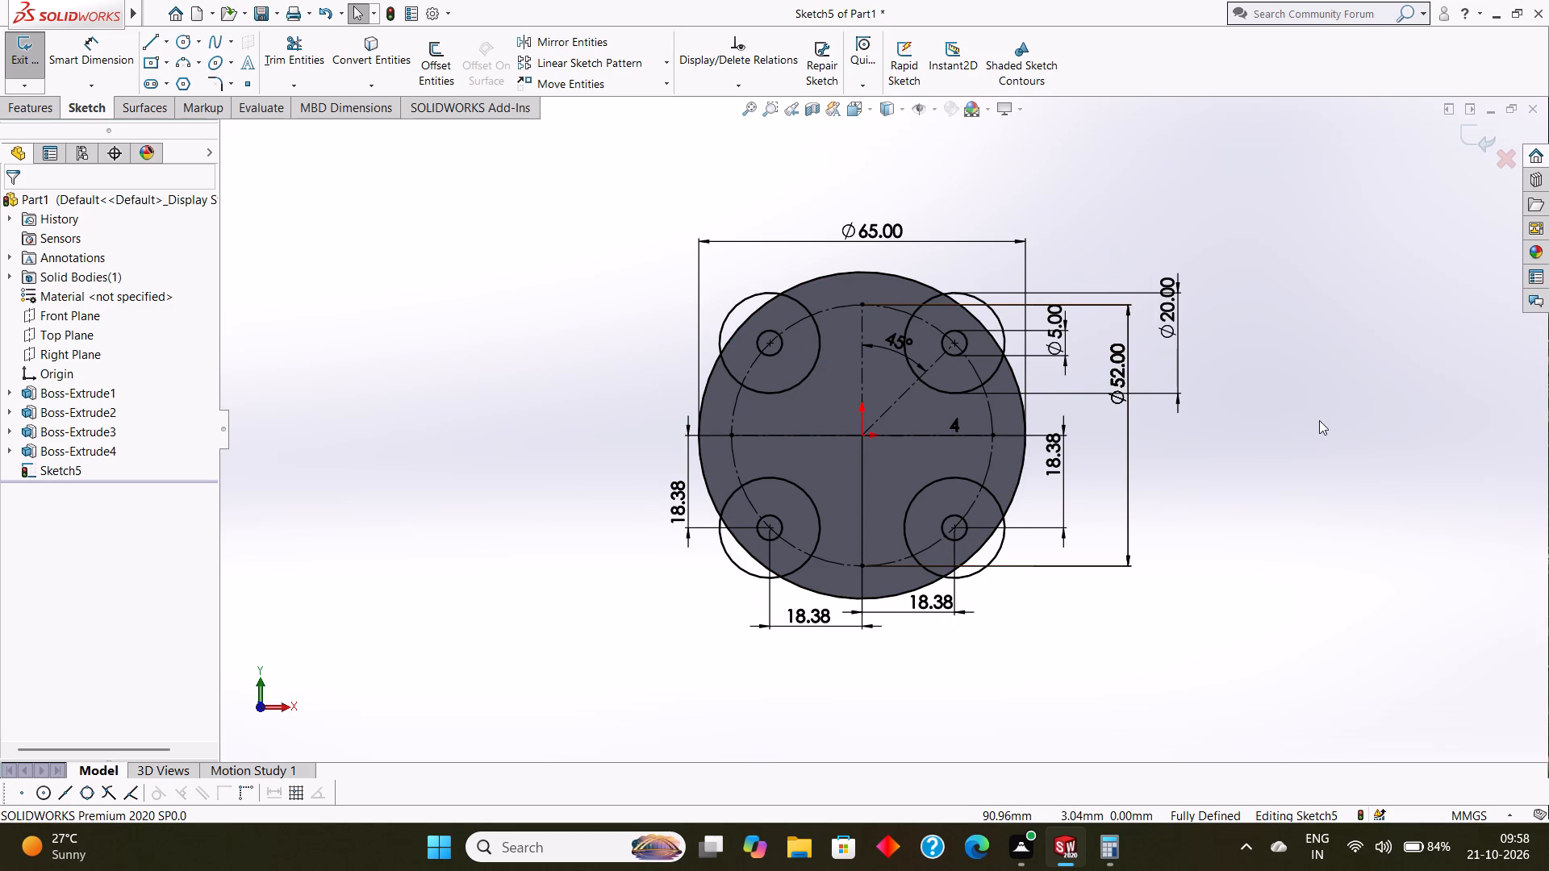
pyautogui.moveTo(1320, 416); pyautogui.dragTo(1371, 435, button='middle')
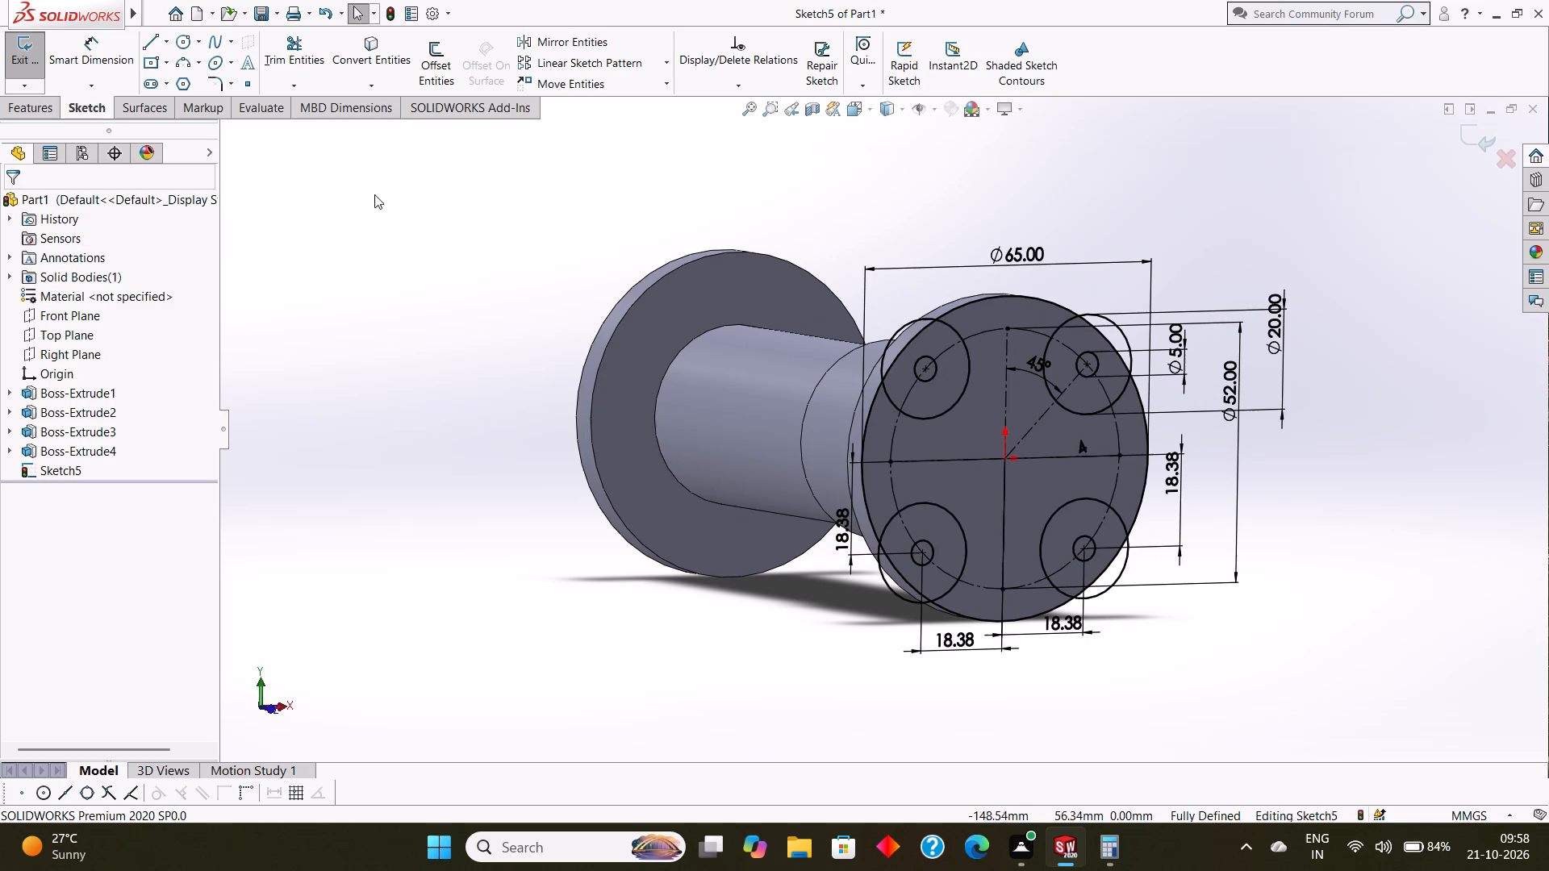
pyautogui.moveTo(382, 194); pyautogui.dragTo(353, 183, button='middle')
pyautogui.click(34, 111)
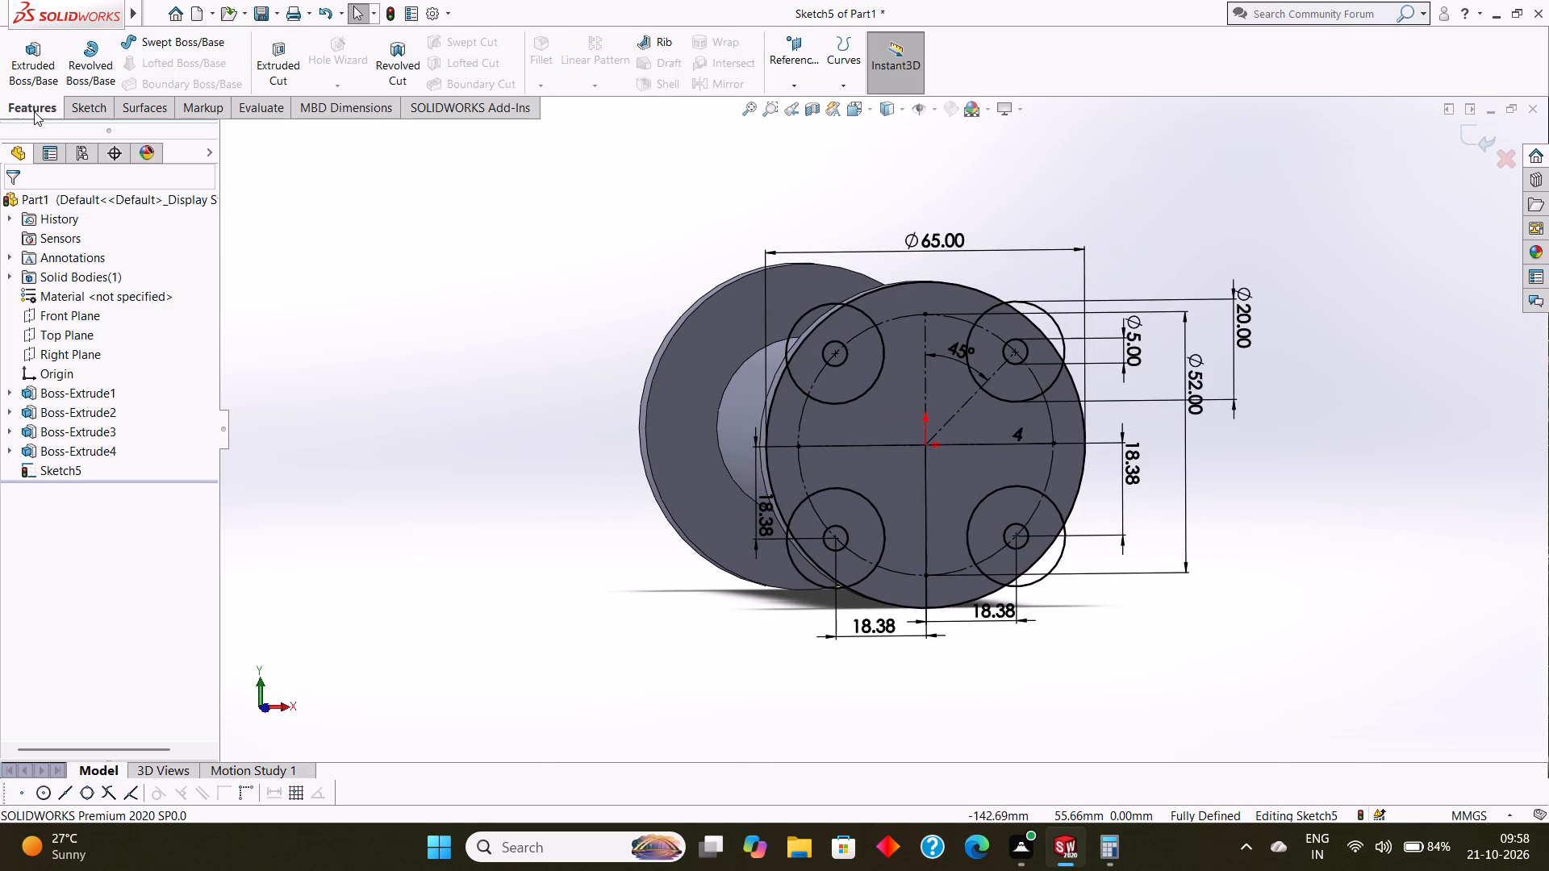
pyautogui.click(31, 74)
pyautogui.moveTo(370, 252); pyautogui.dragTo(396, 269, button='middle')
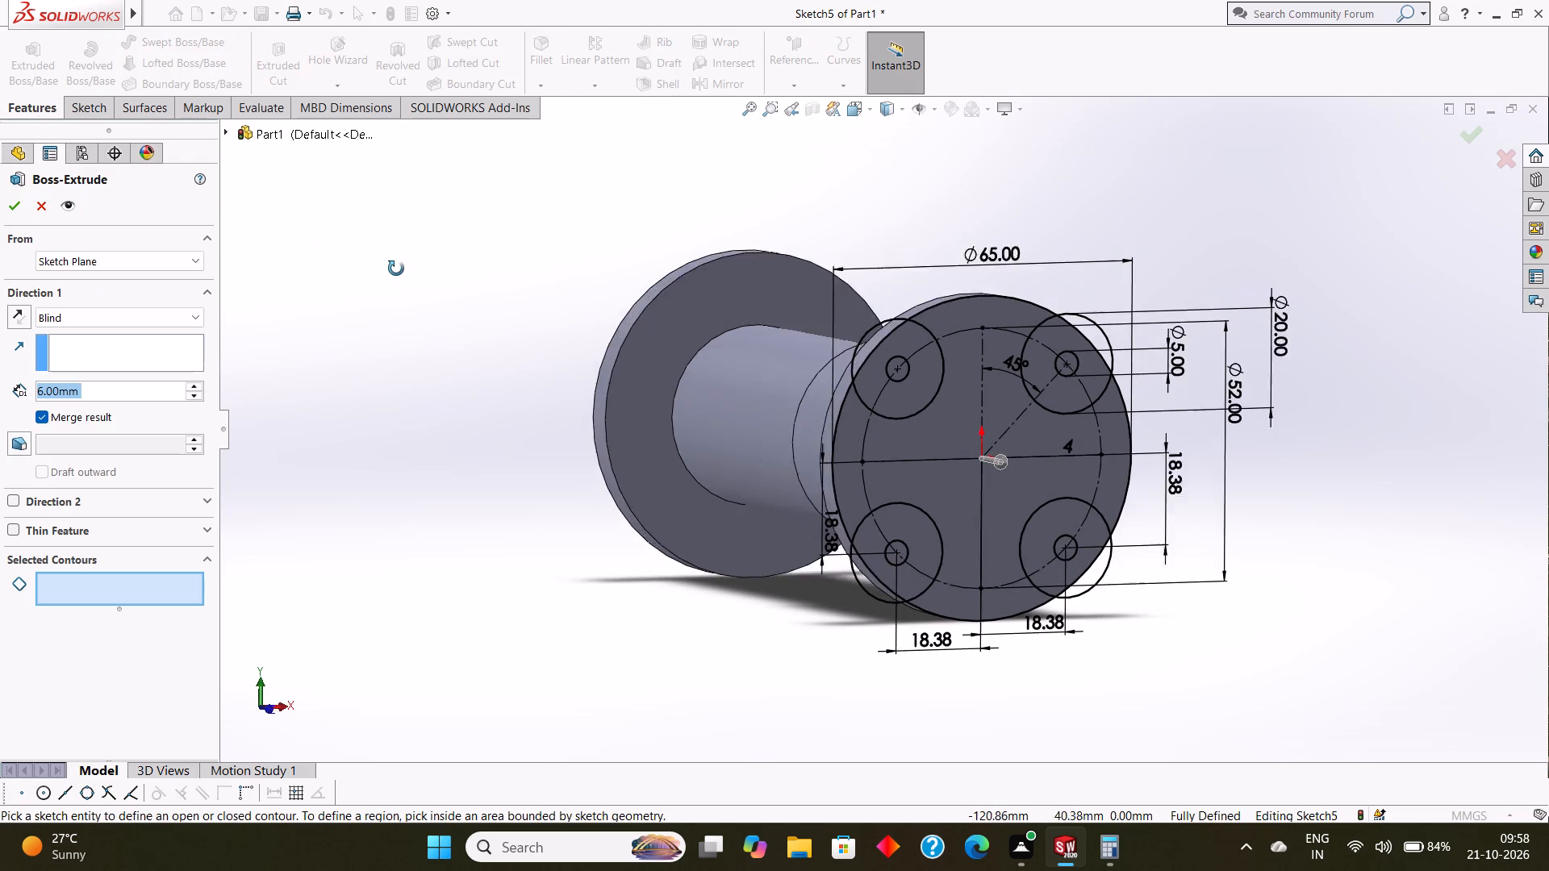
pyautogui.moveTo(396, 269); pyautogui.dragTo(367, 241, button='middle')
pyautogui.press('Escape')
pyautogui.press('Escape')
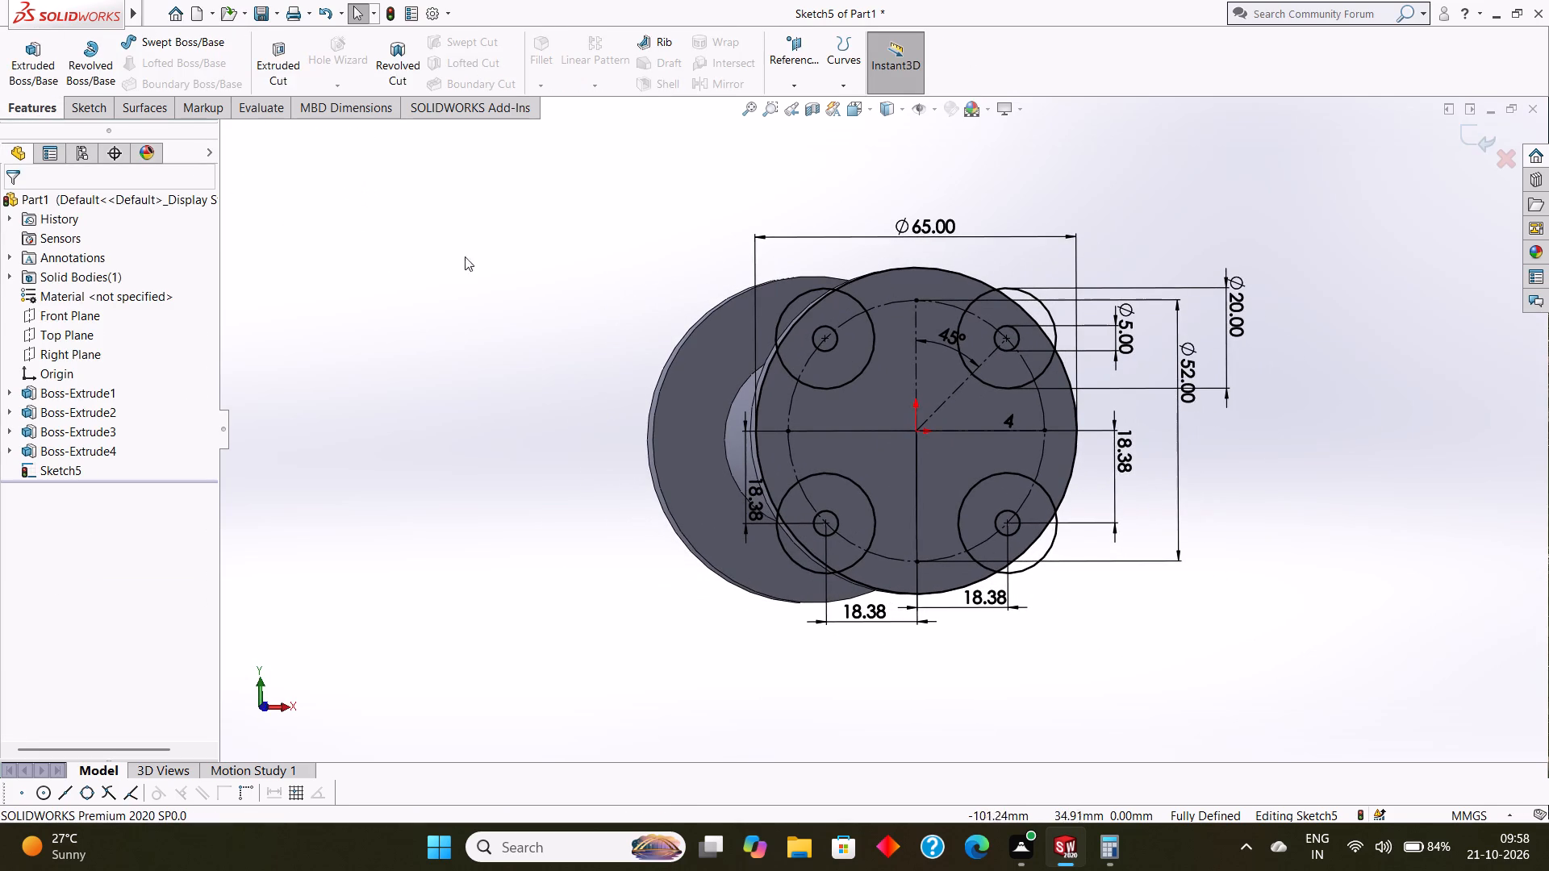
# Trim the portions of the two upper 20 mm circles that lie inside the 65 mm flange outline.
pyautogui.click(892, 350)
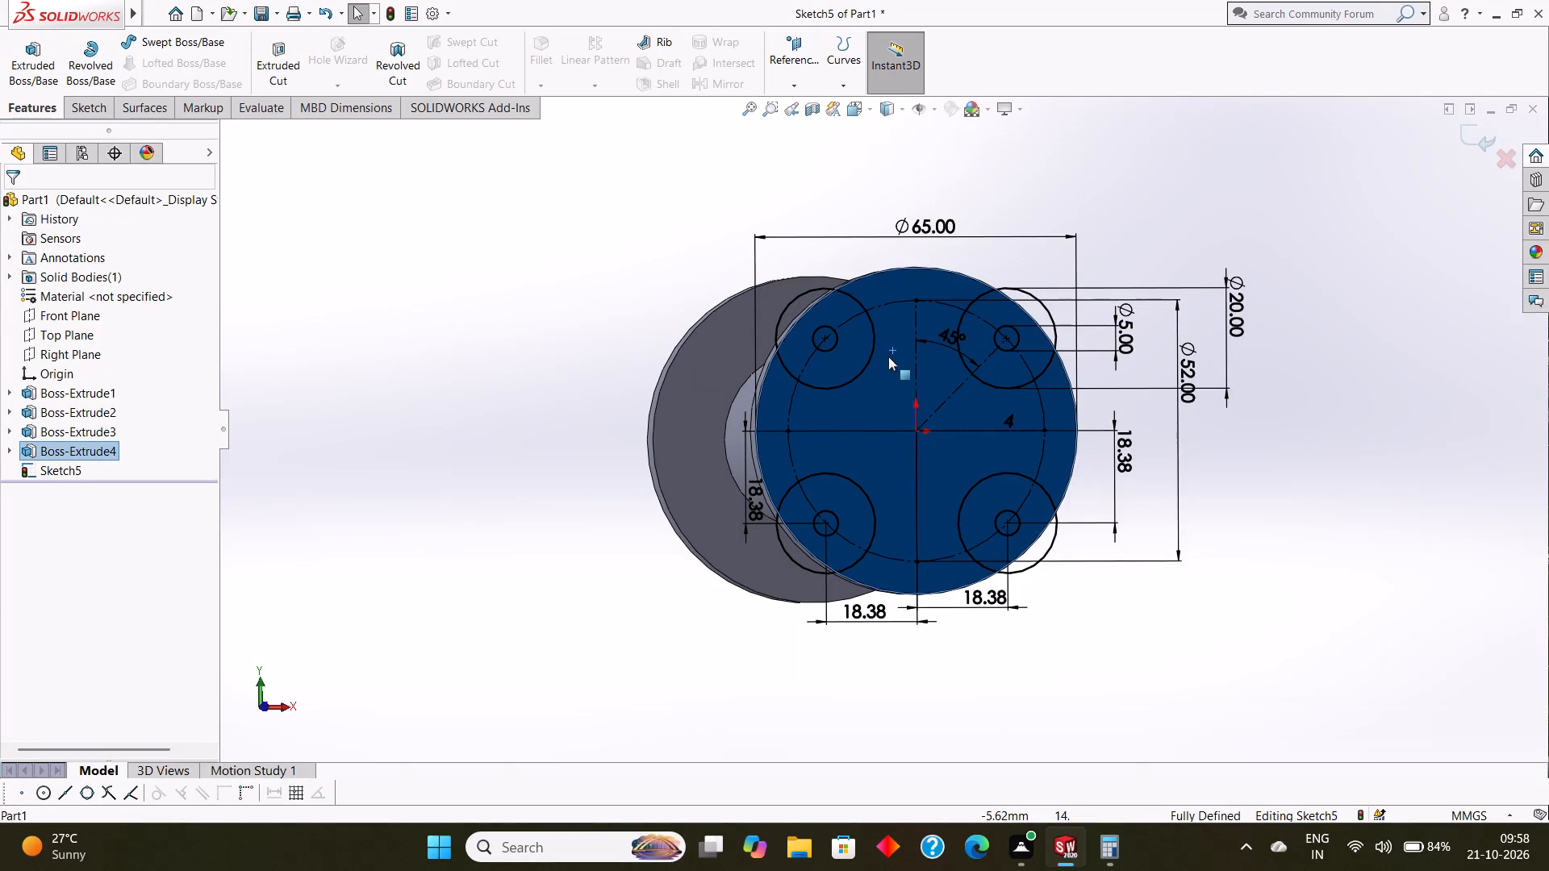
pyautogui.hotkey('ctrl', '8')
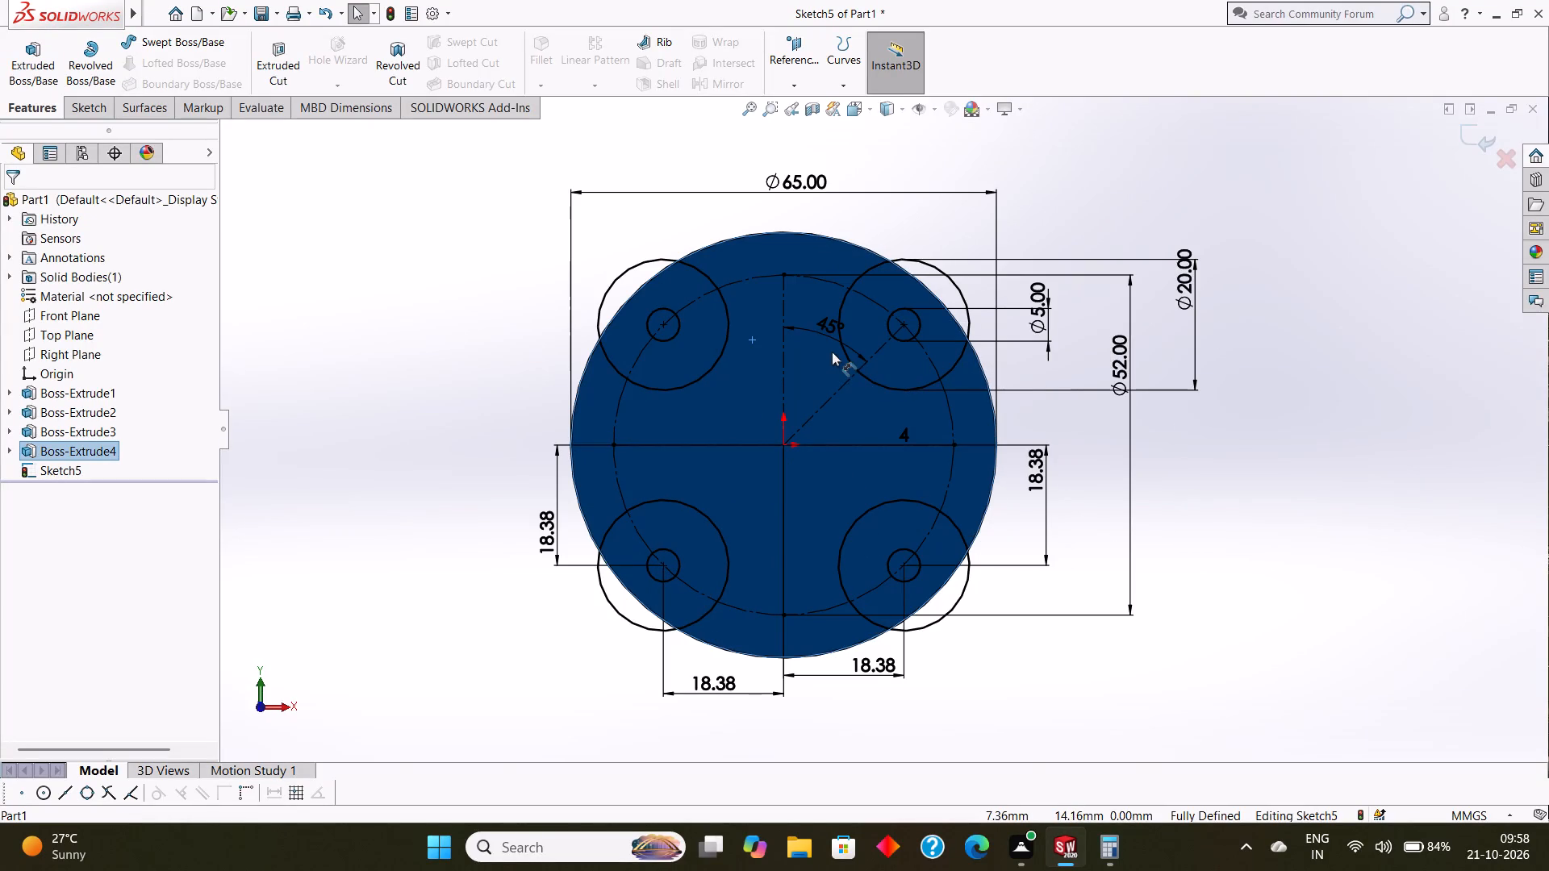
pyautogui.press('Escape')
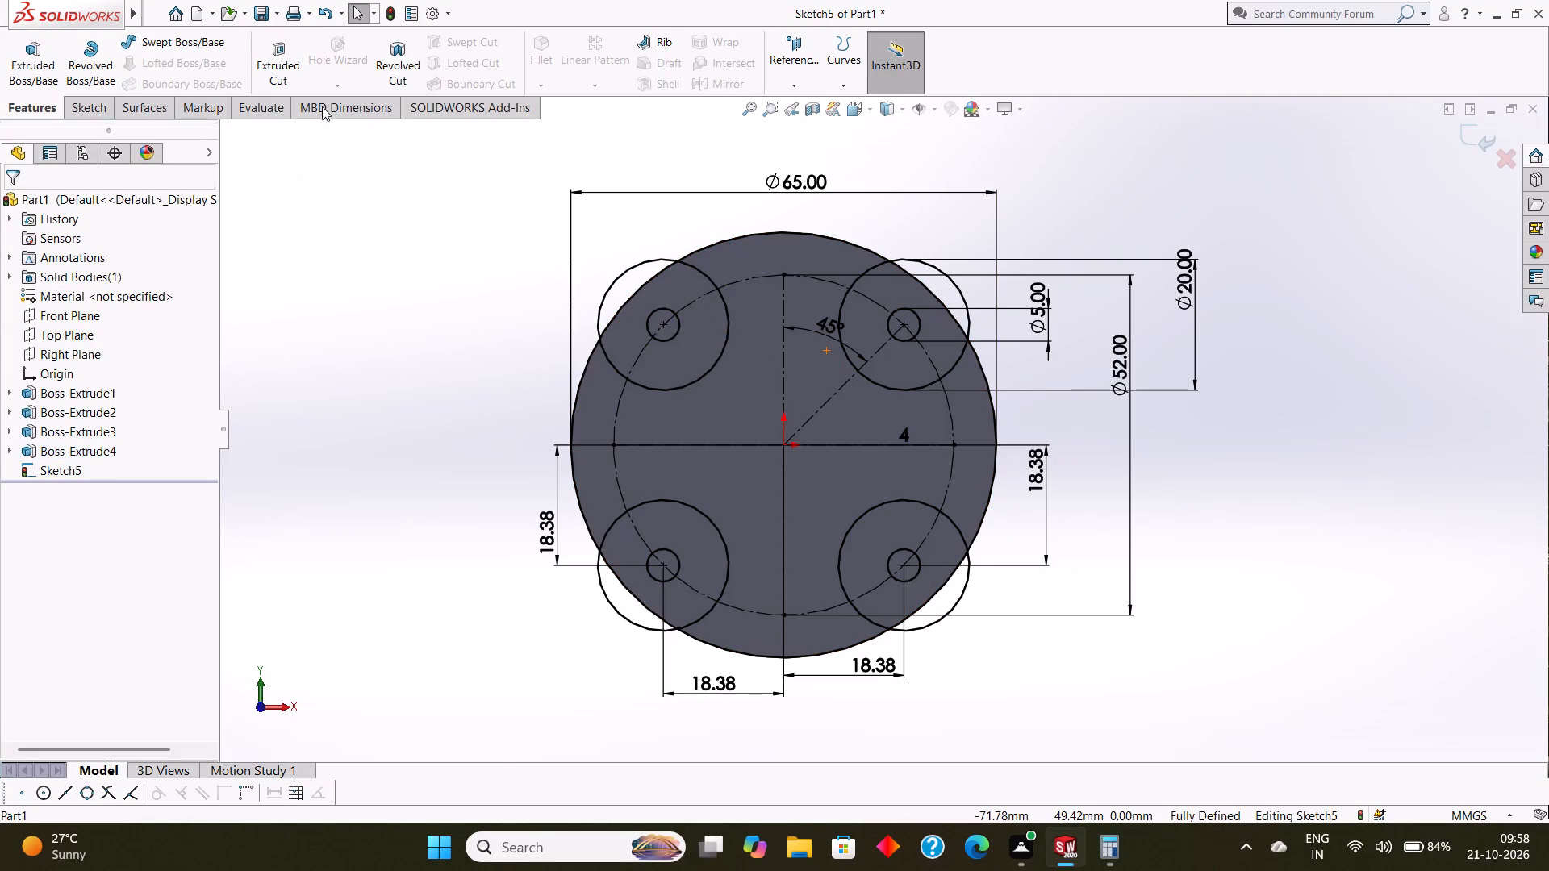
pyautogui.click(77, 106)
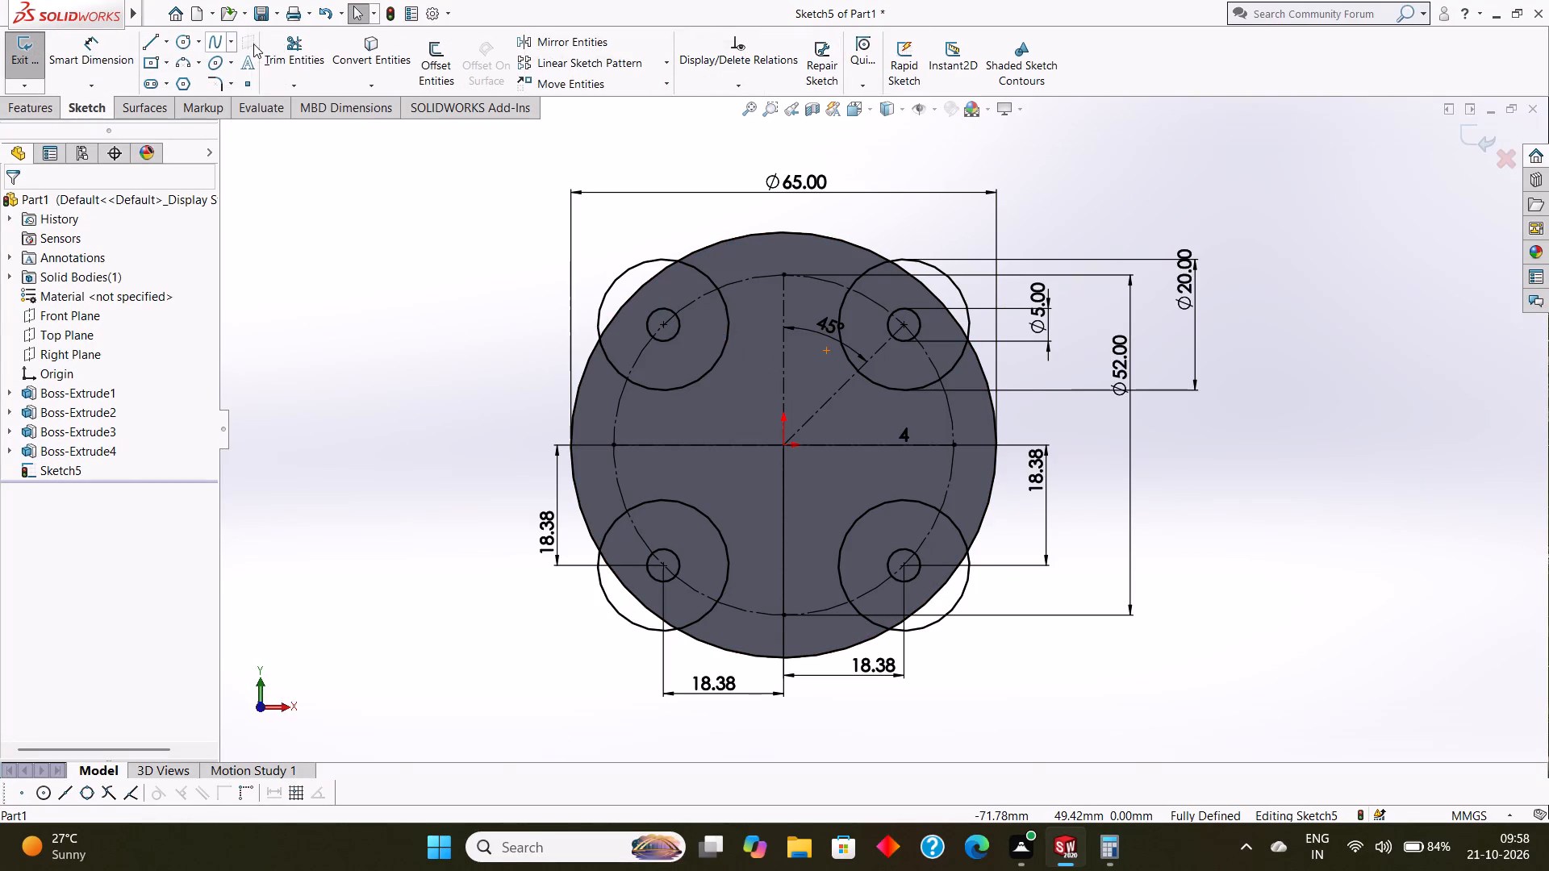
pyautogui.click(290, 38)
pyautogui.click(704, 269)
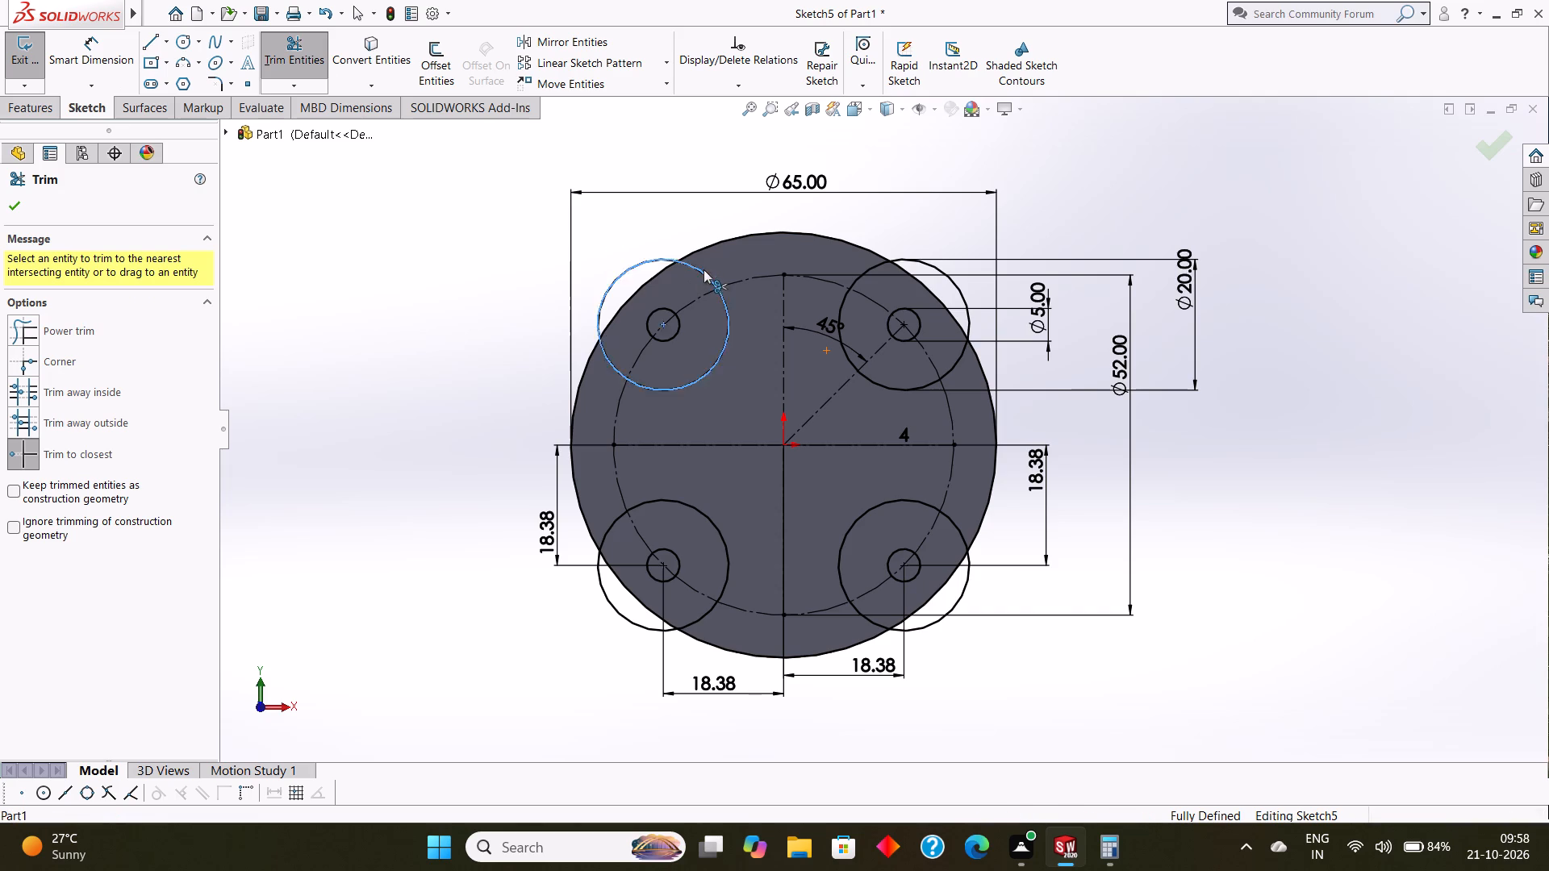
pyautogui.click(724, 304)
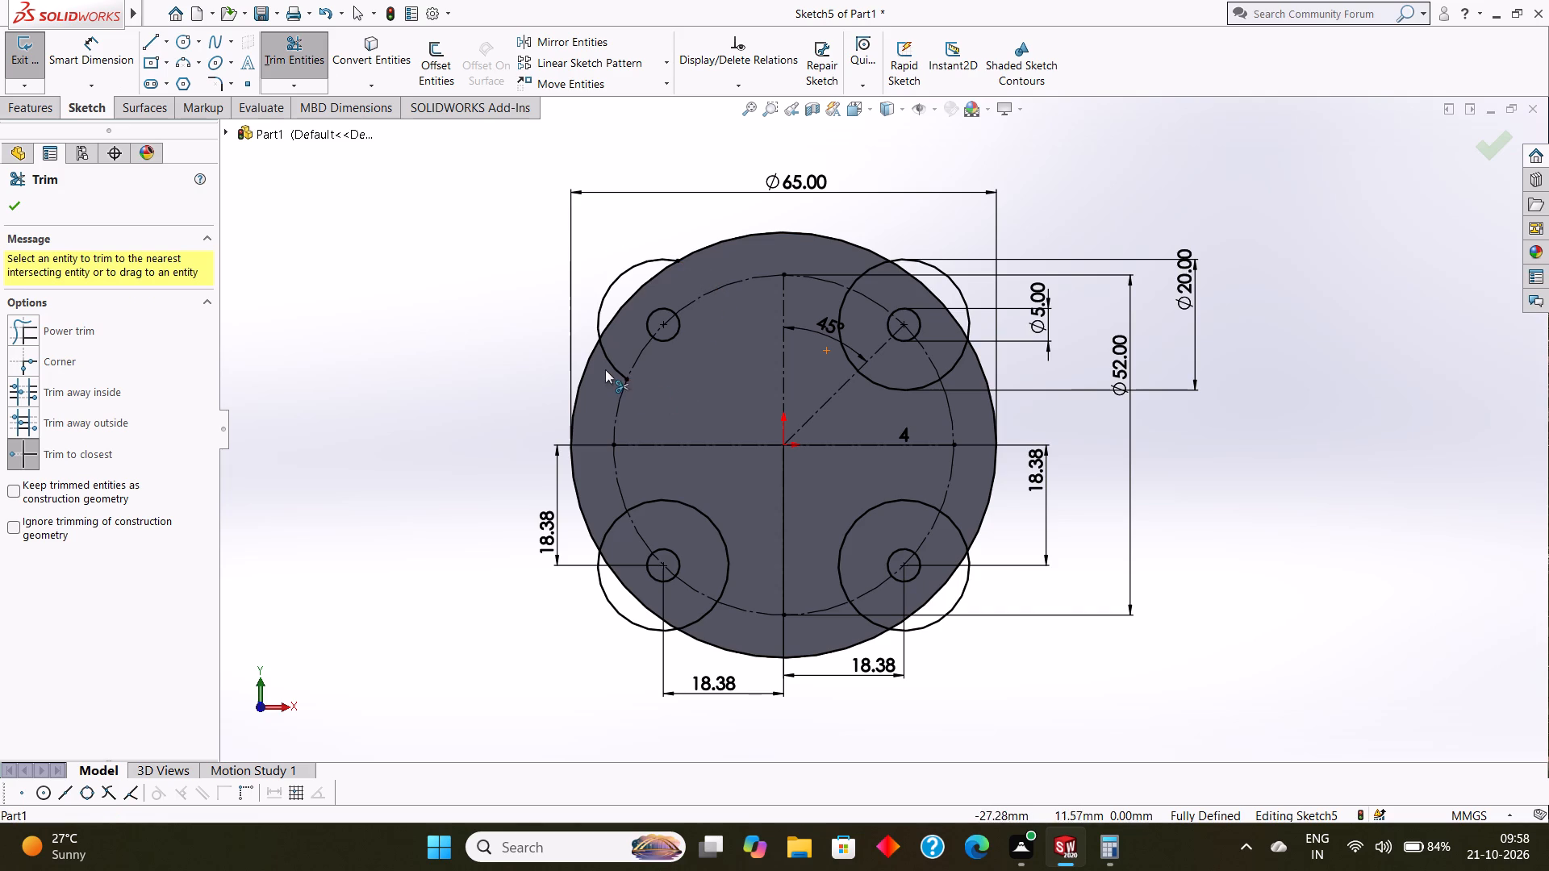
pyautogui.click(616, 365)
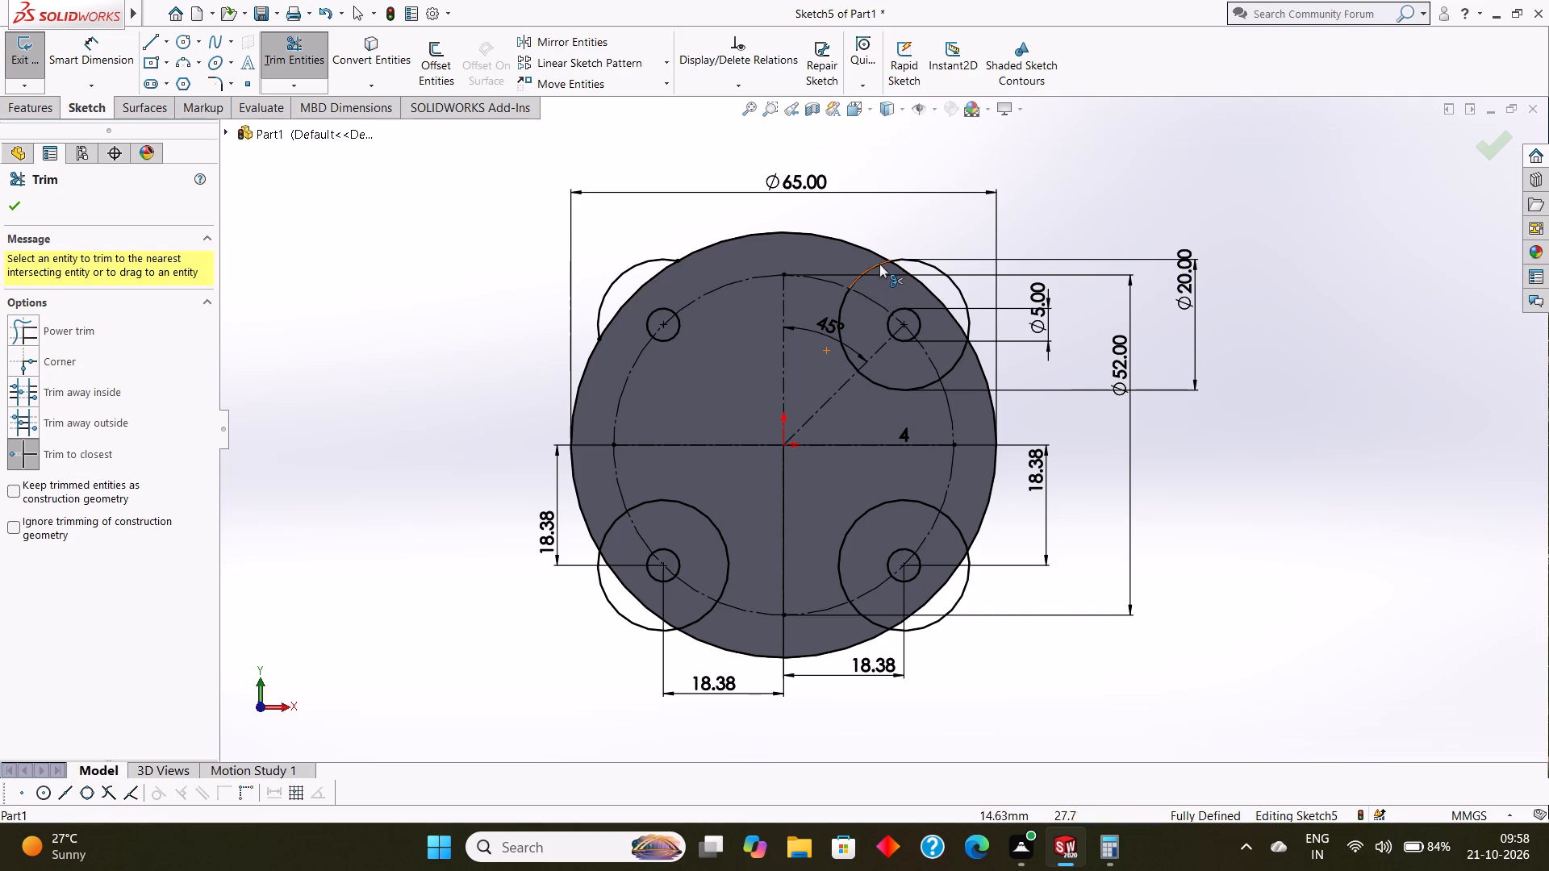
pyautogui.click(880, 264)
pyautogui.click(845, 298)
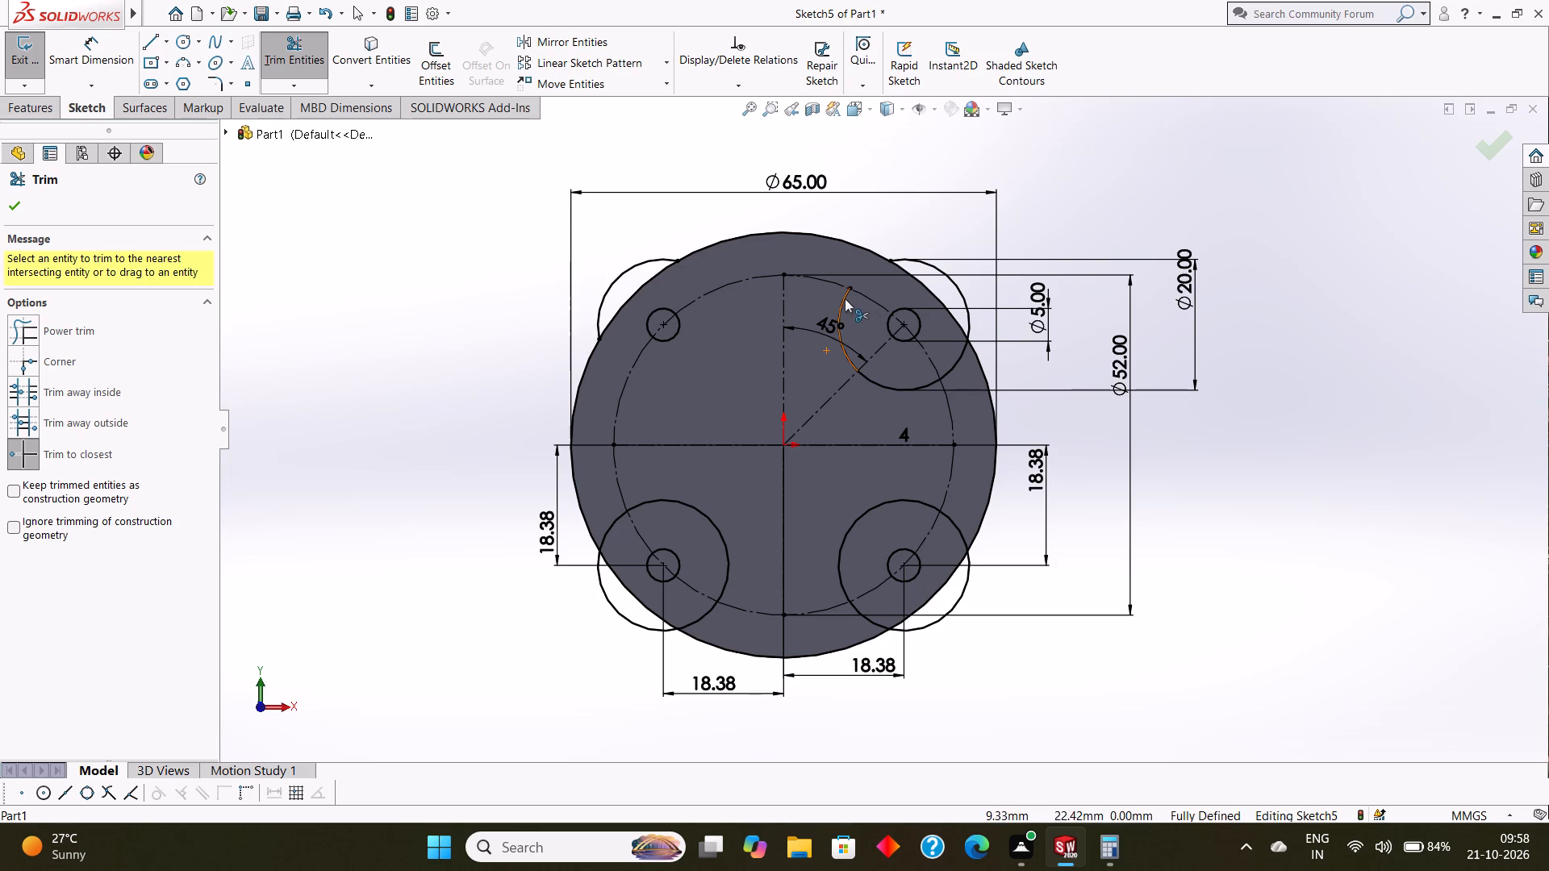
pyautogui.click(879, 384)
pyautogui.click(952, 361)
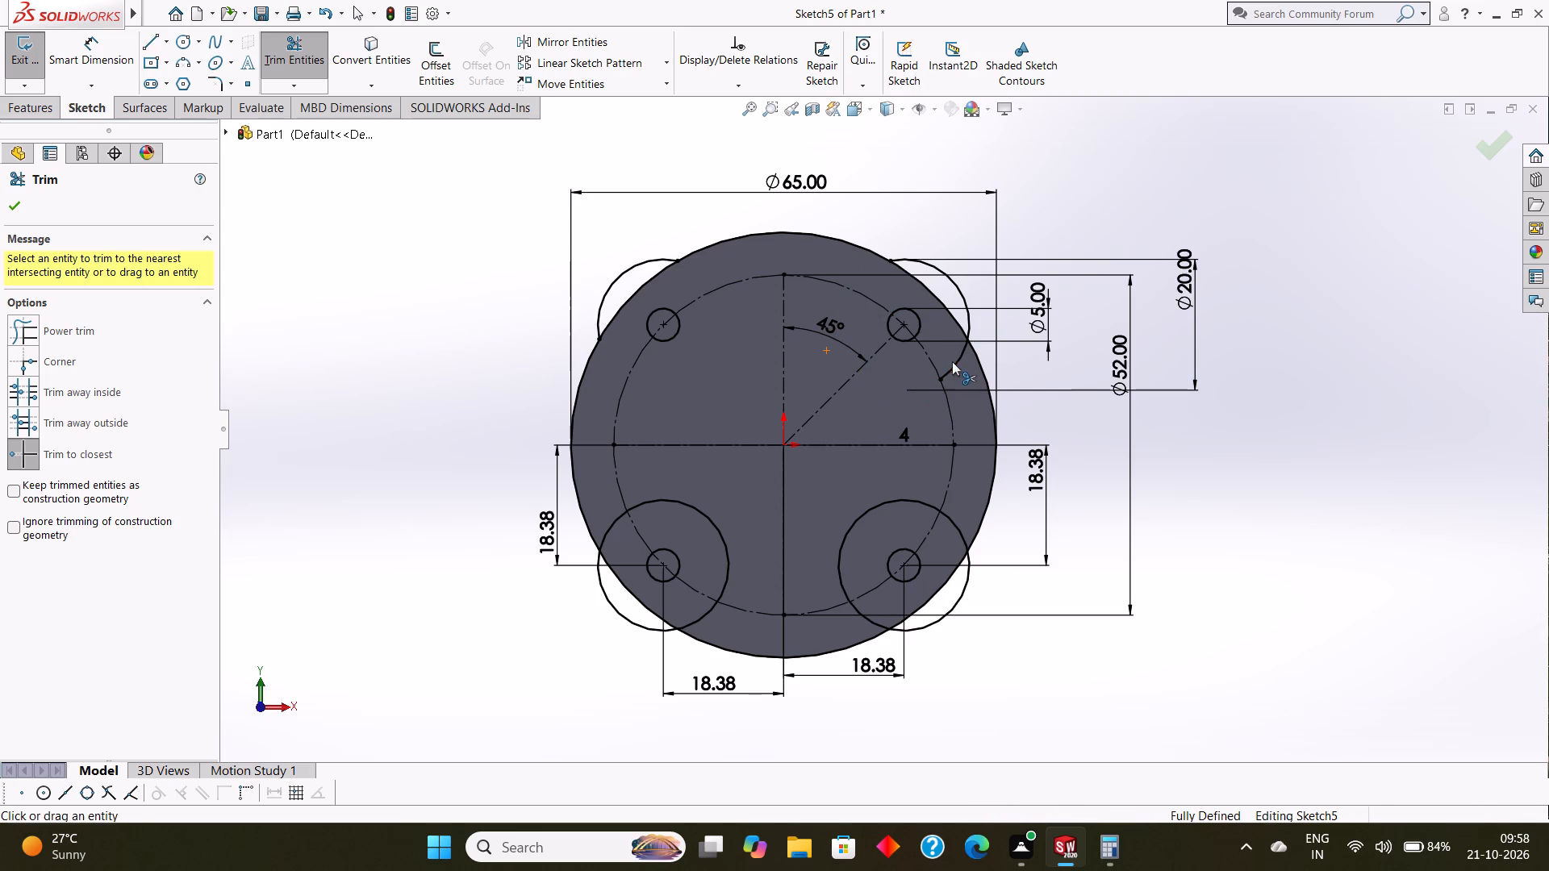
pyautogui.click(957, 365)
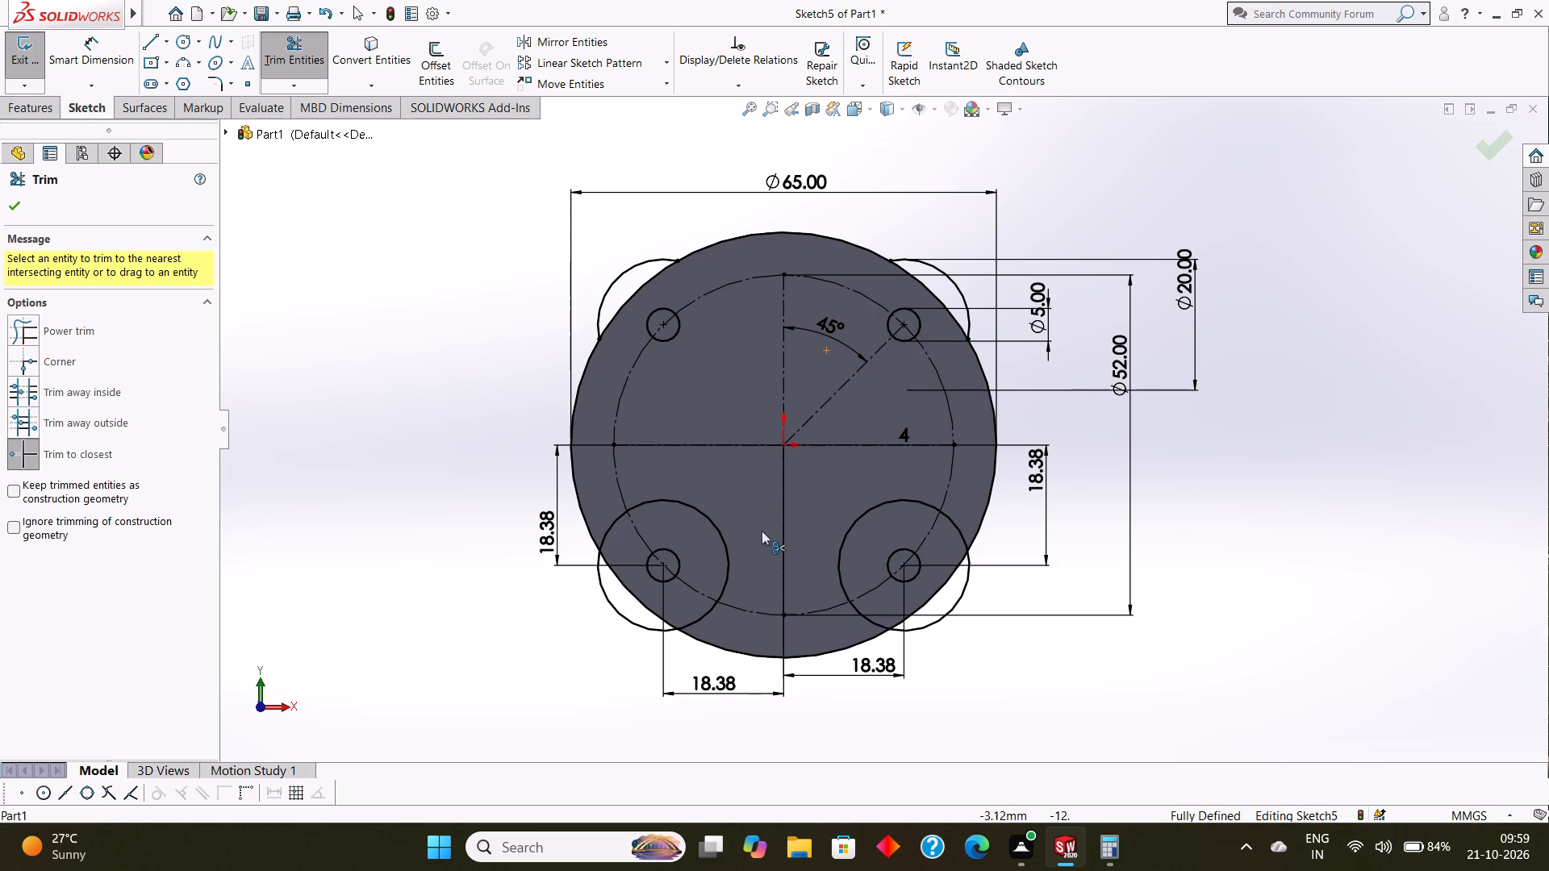
# Trim the portions of the two lower 20 mm circles that lie inside the 65 mm flange outline.
pyautogui.click(672, 501)
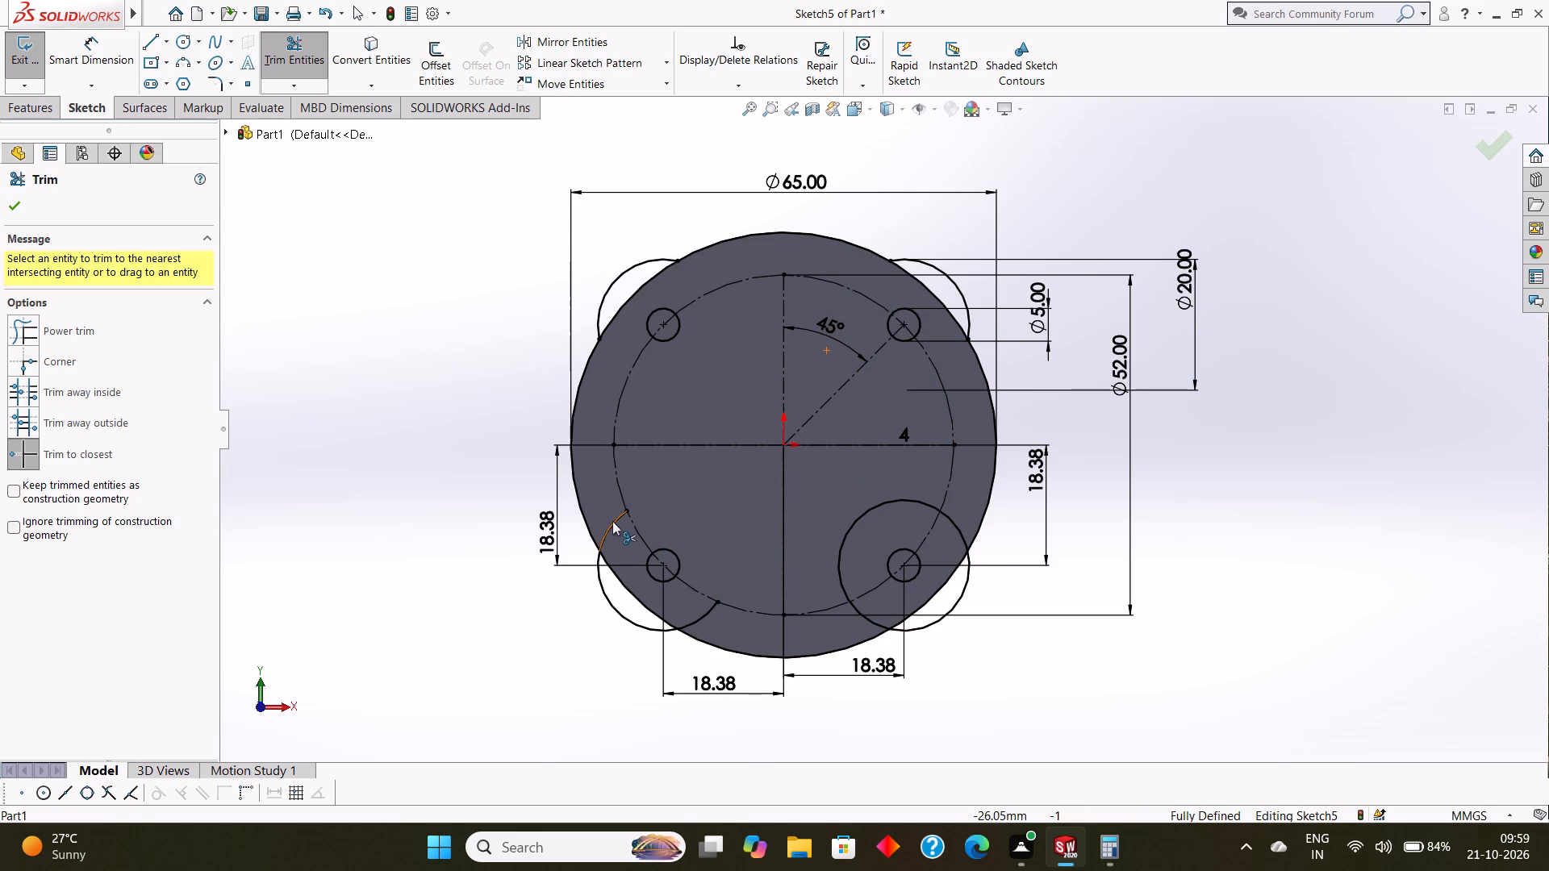
pyautogui.click(612, 521)
pyautogui.click(703, 618)
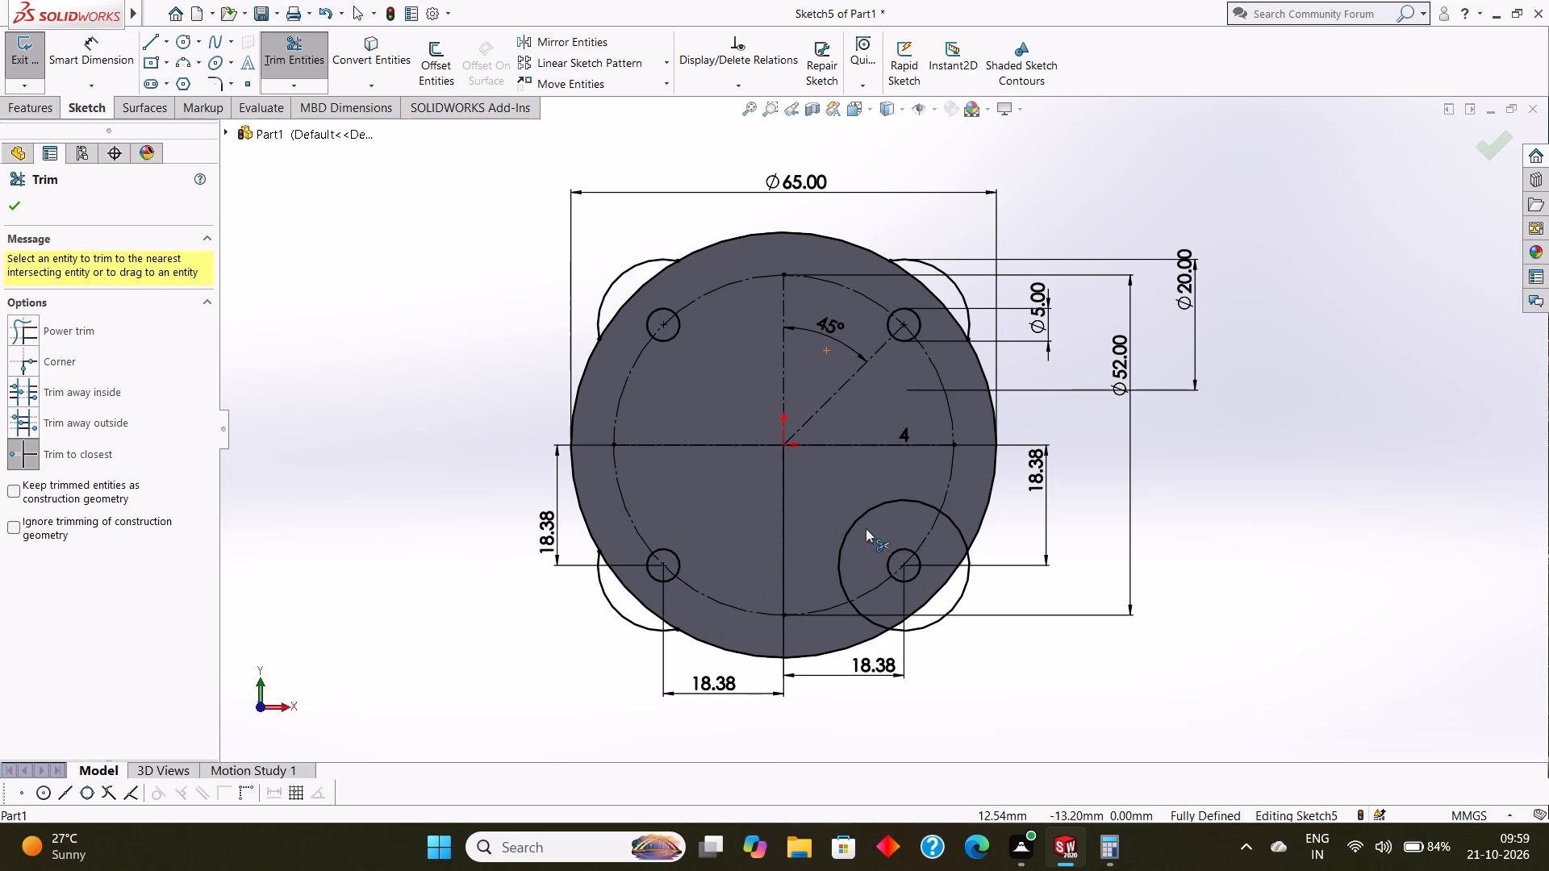
pyautogui.click(869, 511)
pyautogui.click(951, 519)
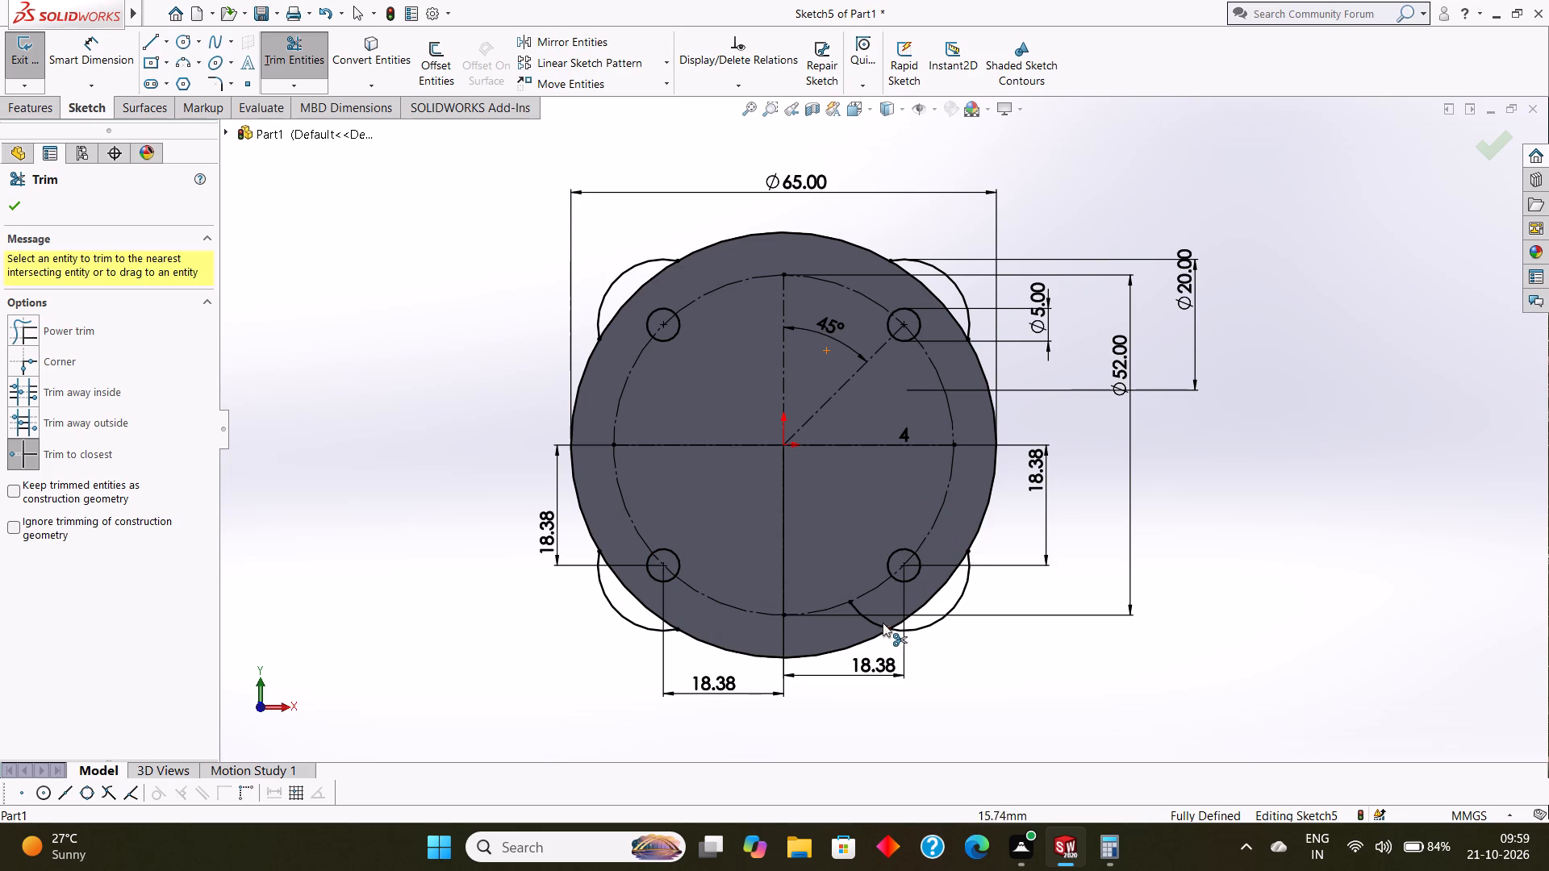
pyautogui.click(876, 621)
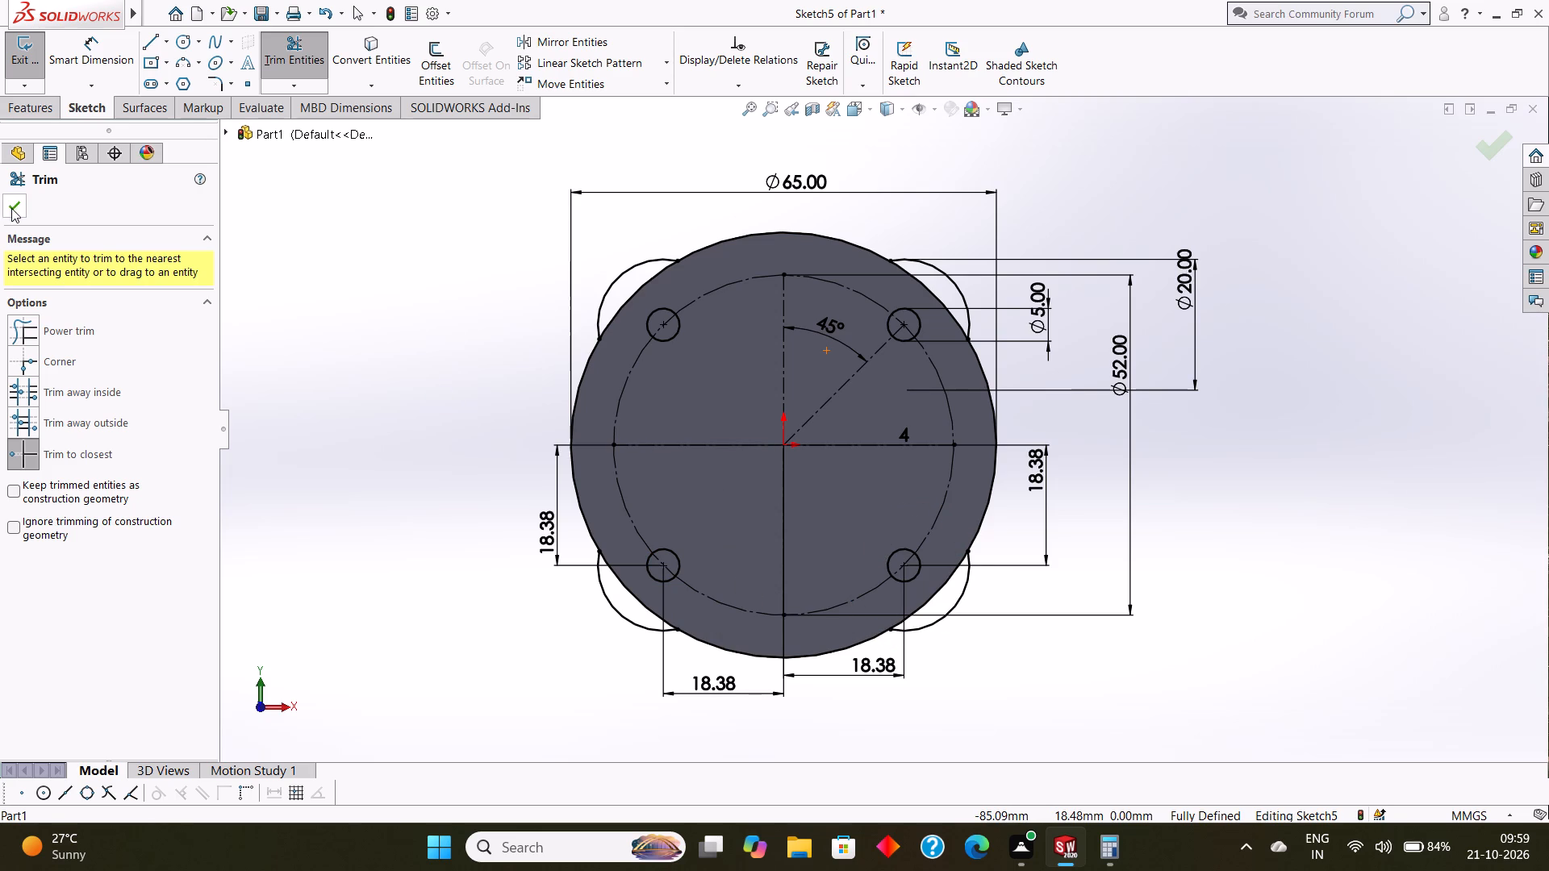
pyautogui.click(11, 210)
# Set up a boss extrude using the four outer lobe regions and the four 5 mm circles as selected contours.
pyautogui.click(23, 115)
pyautogui.click(32, 77)
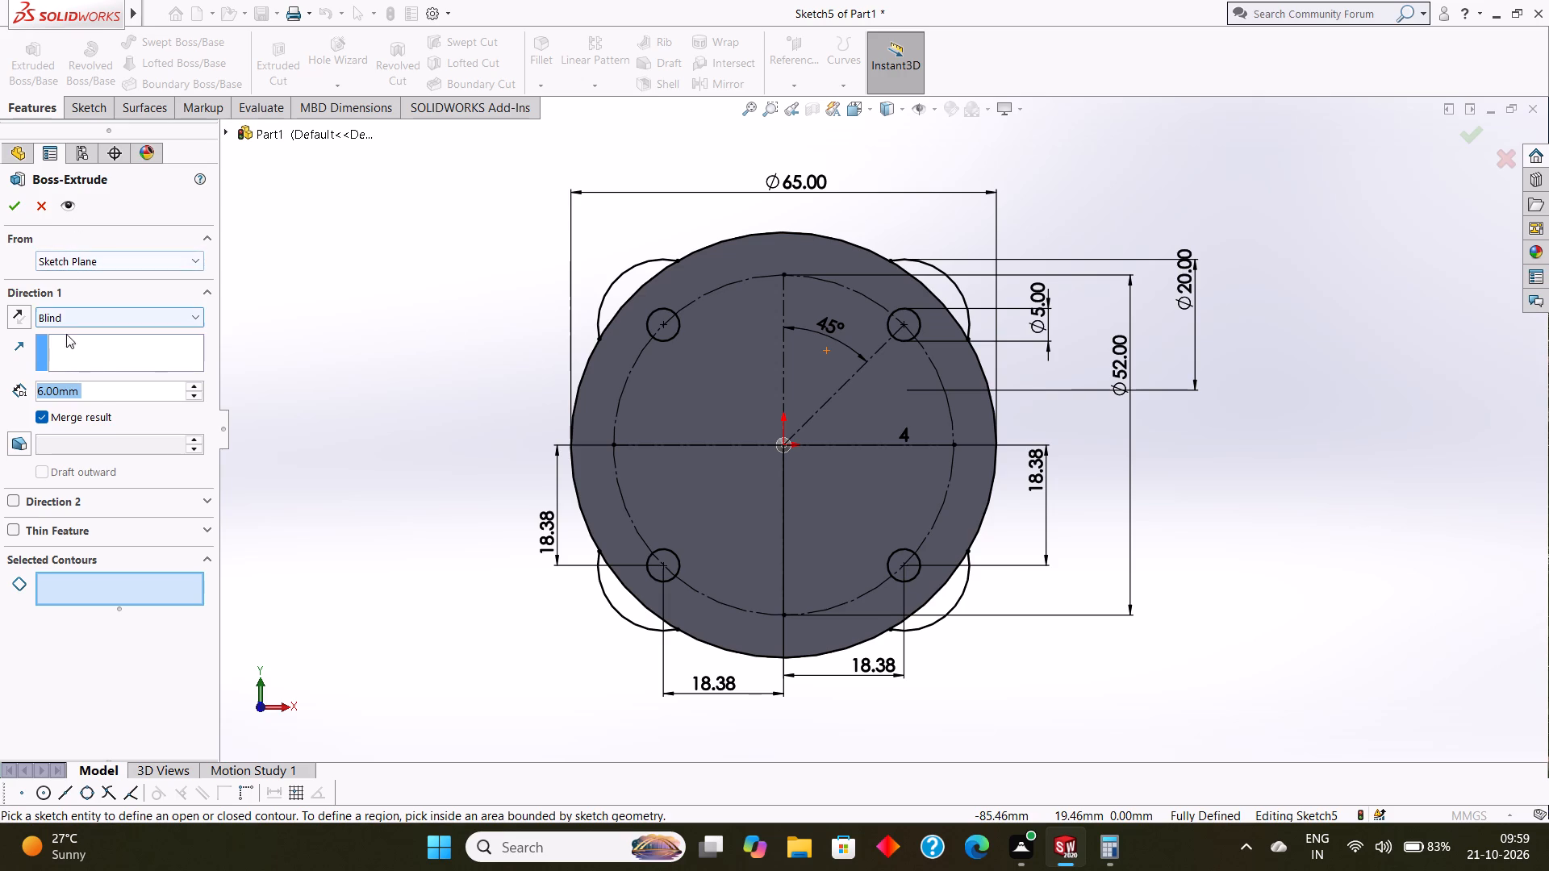
pyautogui.click(628, 289)
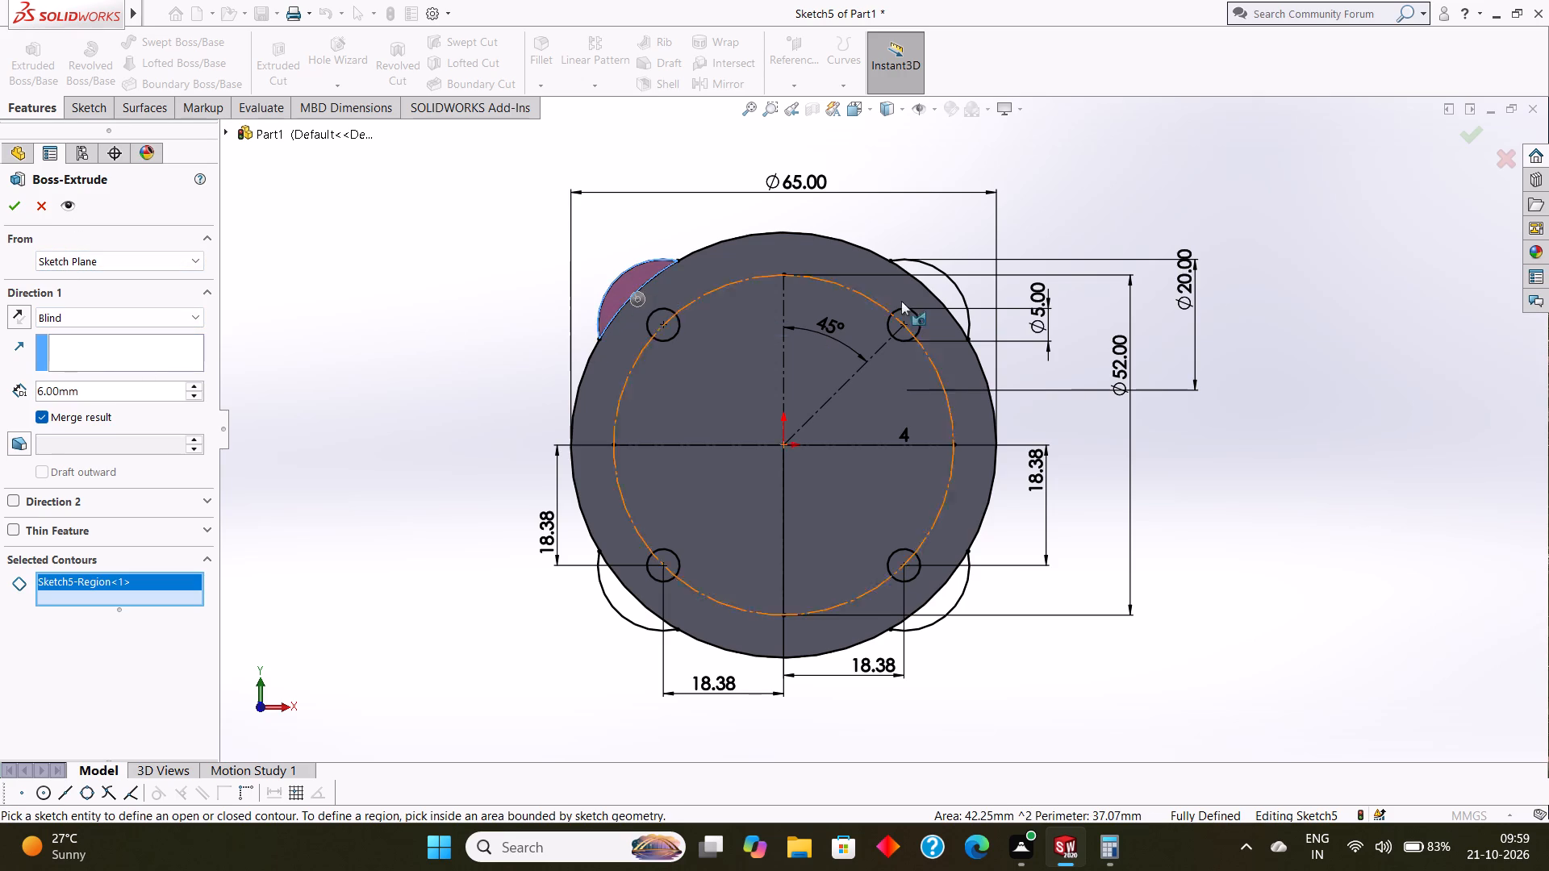
pyautogui.click(945, 289)
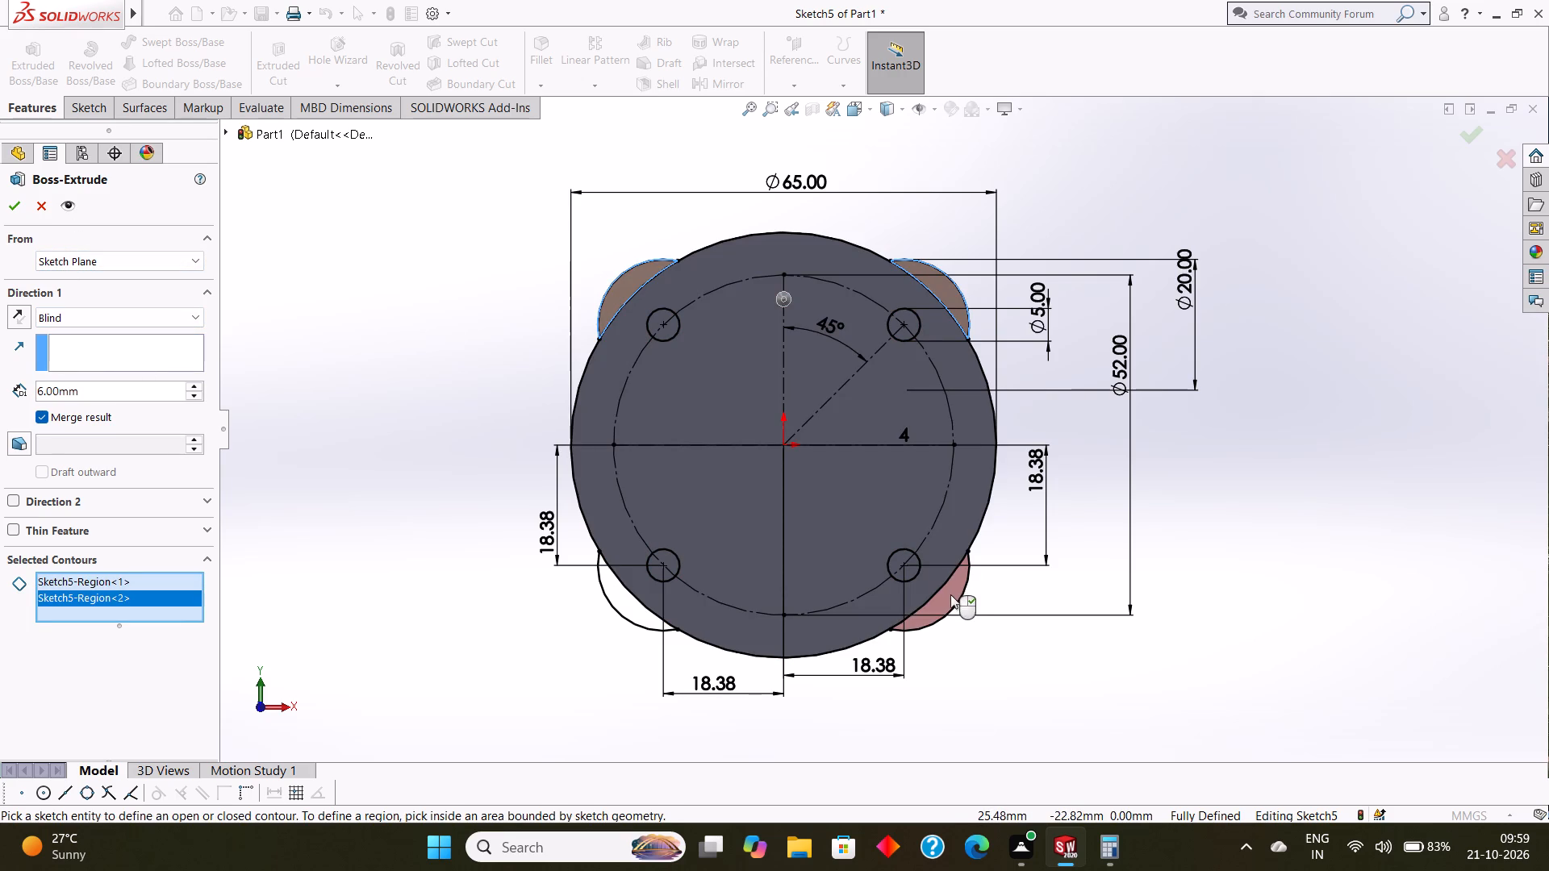
pyautogui.click(950, 594)
pyautogui.click(624, 603)
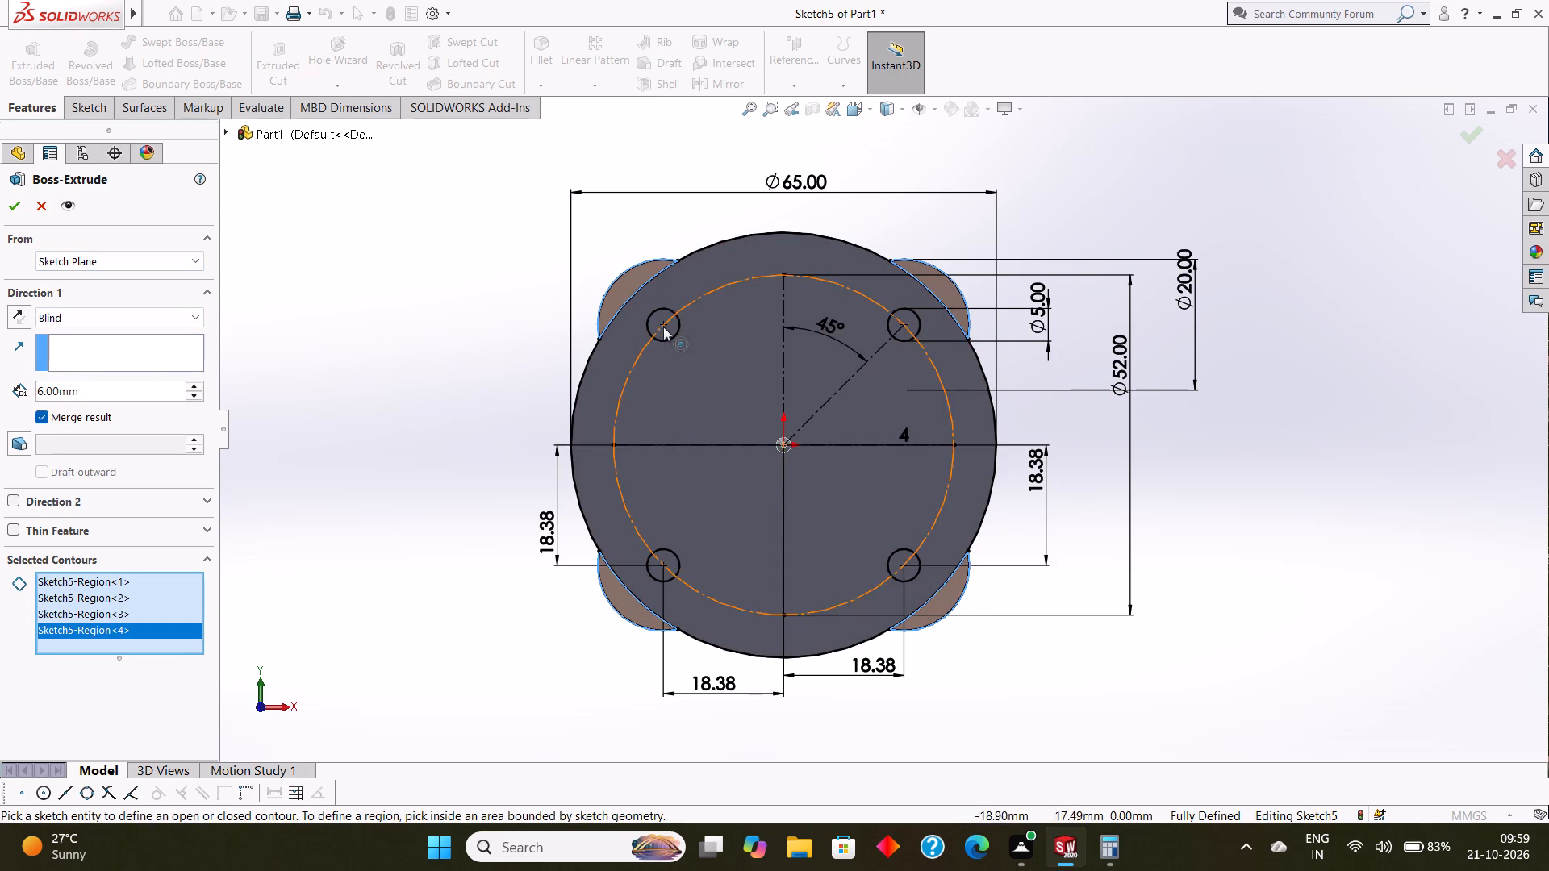
pyautogui.click(661, 316)
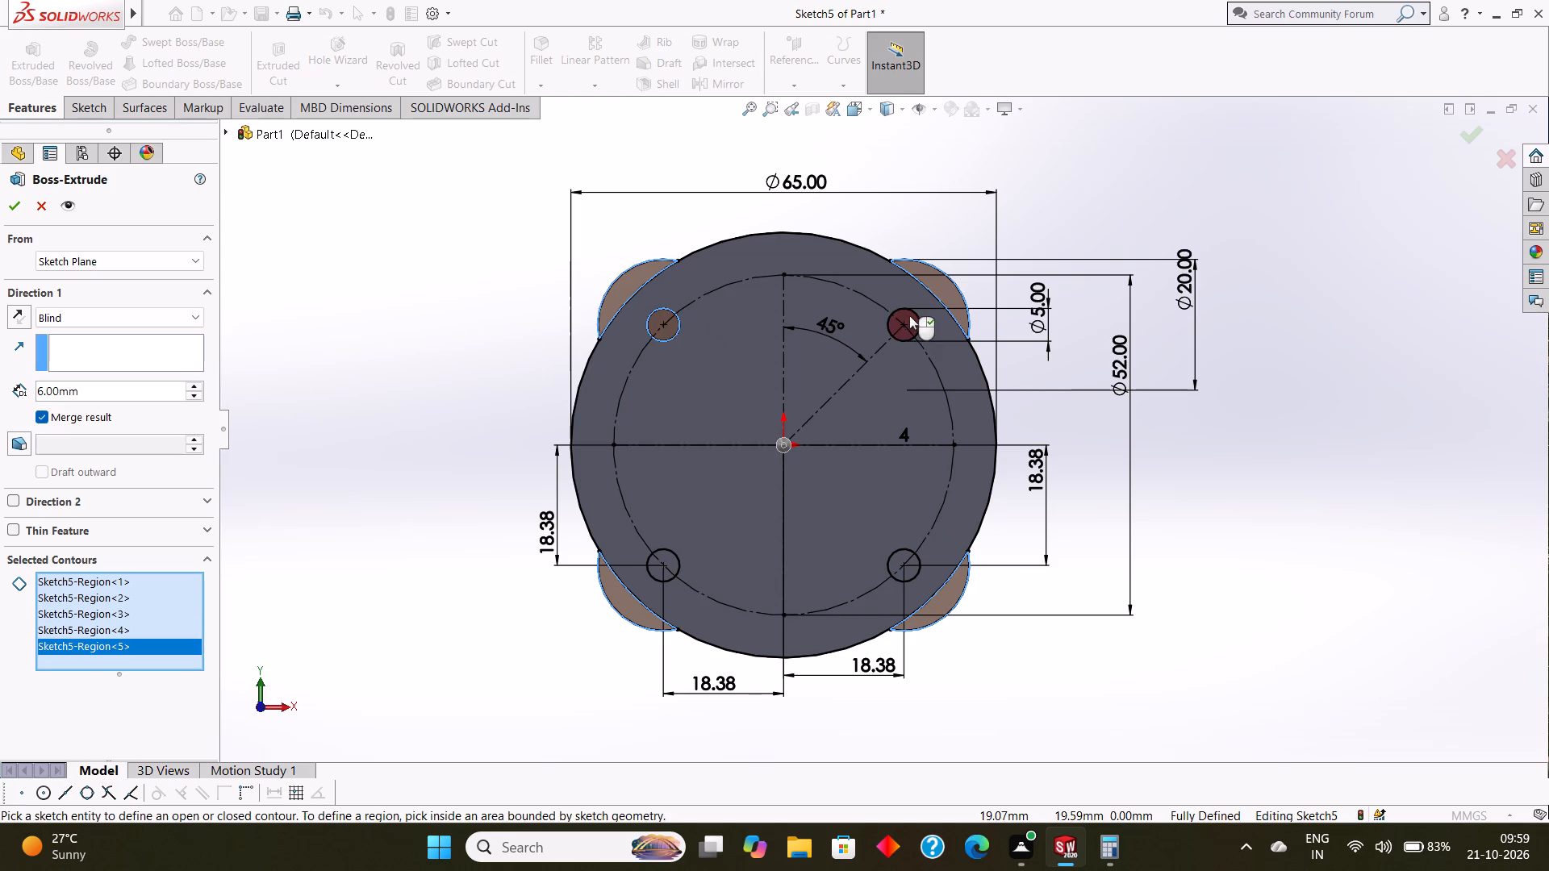
pyautogui.click(909, 315)
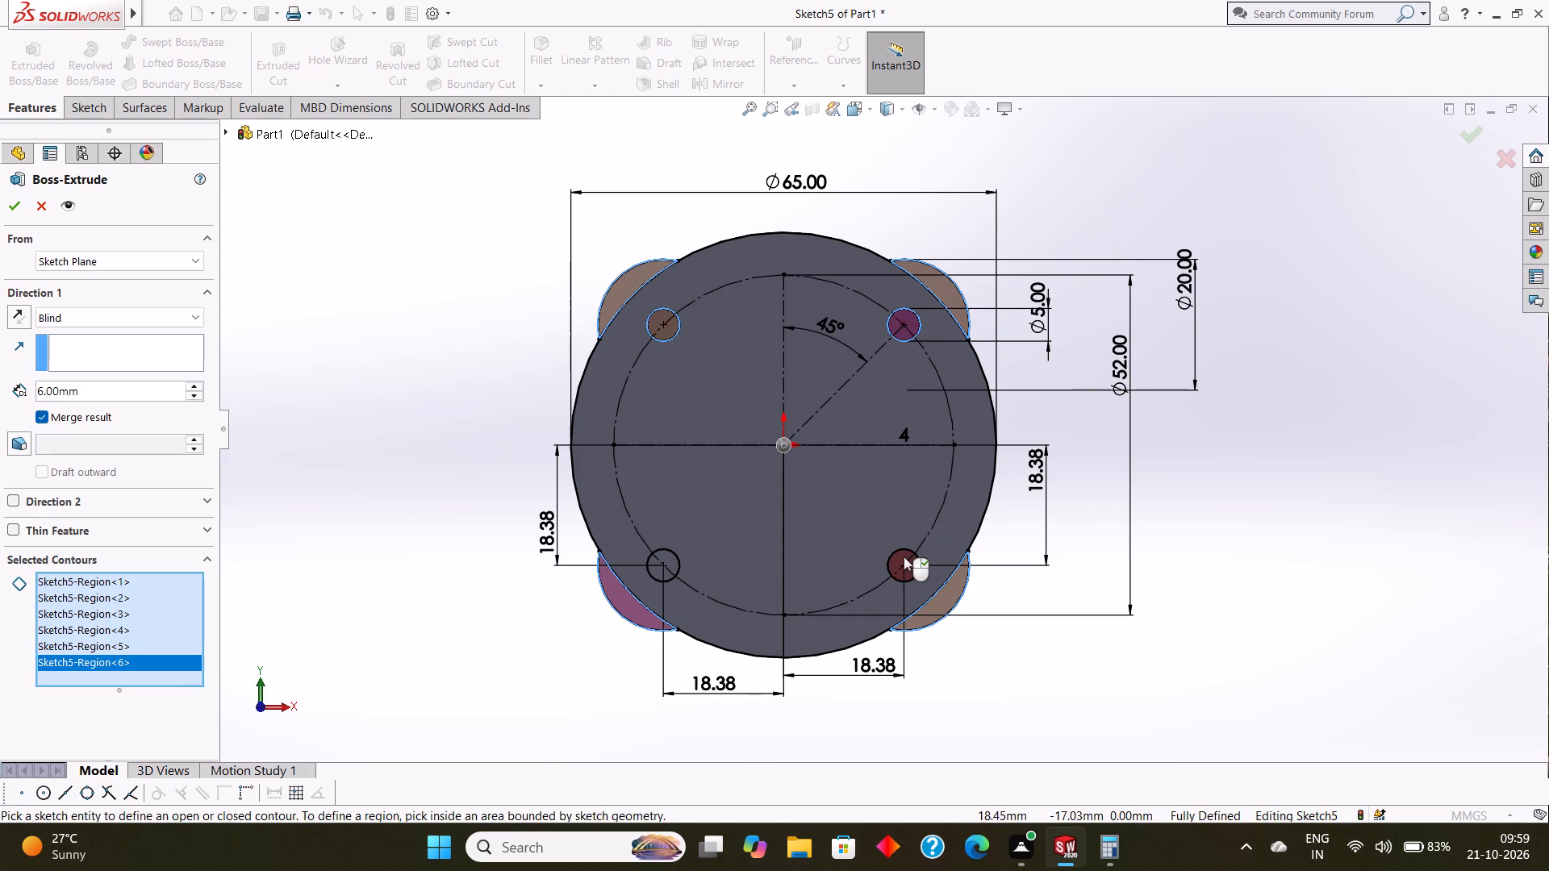
pyautogui.click(904, 556)
pyautogui.click(673, 561)
# Reverse the extrusion to run back along the flange thickness and complete it as a 6 mm blind, merged boss.
pyautogui.moveTo(408, 279); pyautogui.dragTo(424, 287, button='middle')
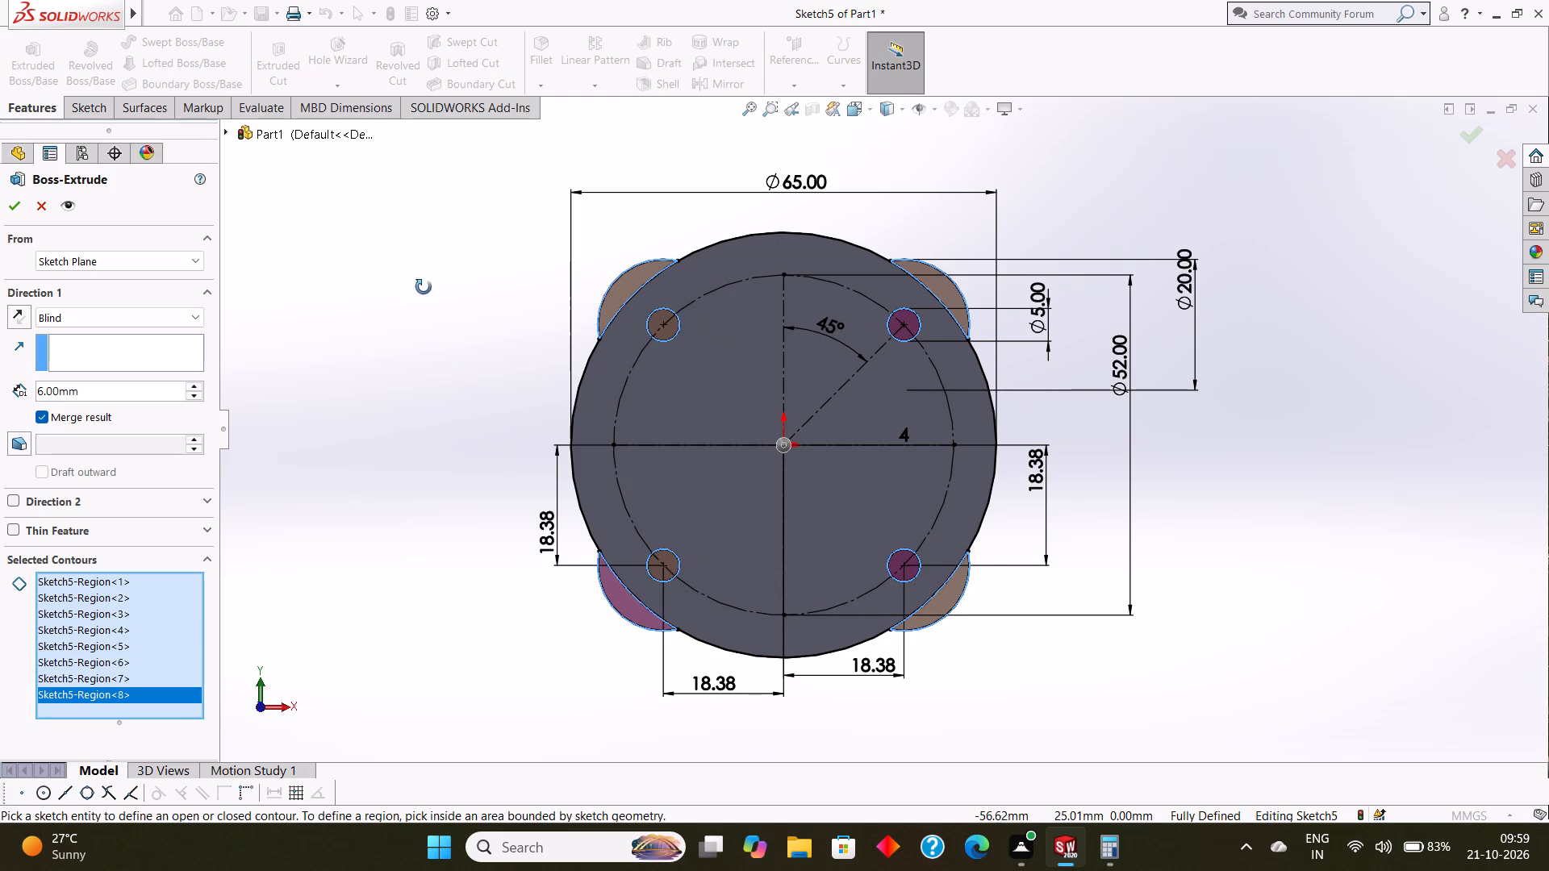
pyautogui.moveTo(424, 287); pyautogui.dragTo(486, 303, button='middle')
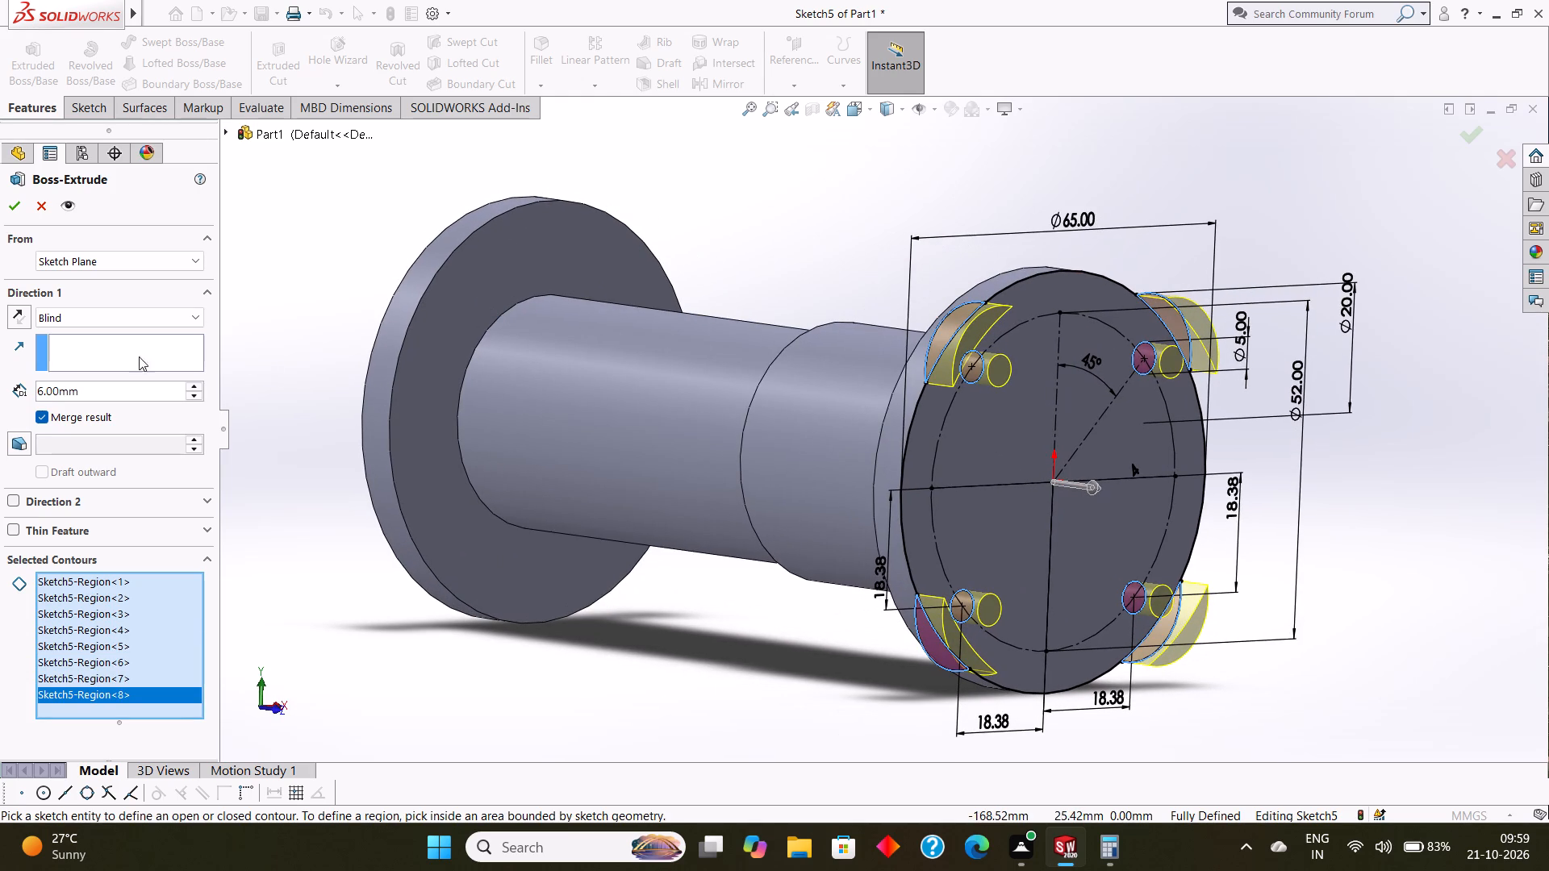
pyautogui.click(26, 319)
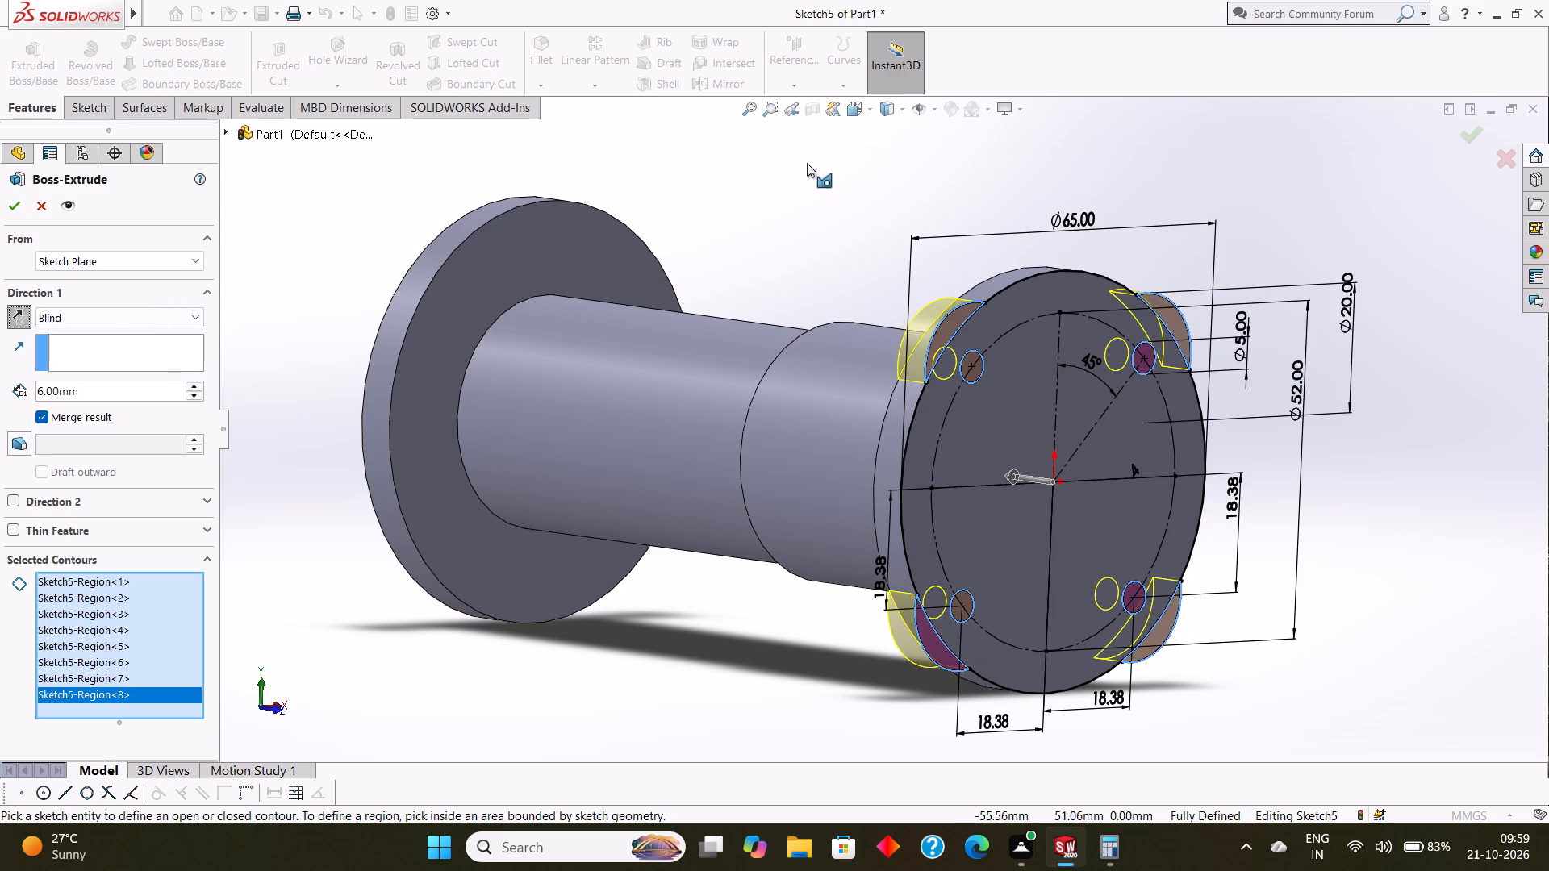
pyautogui.moveTo(774, 175); pyautogui.dragTo(896, 223, button='middle')
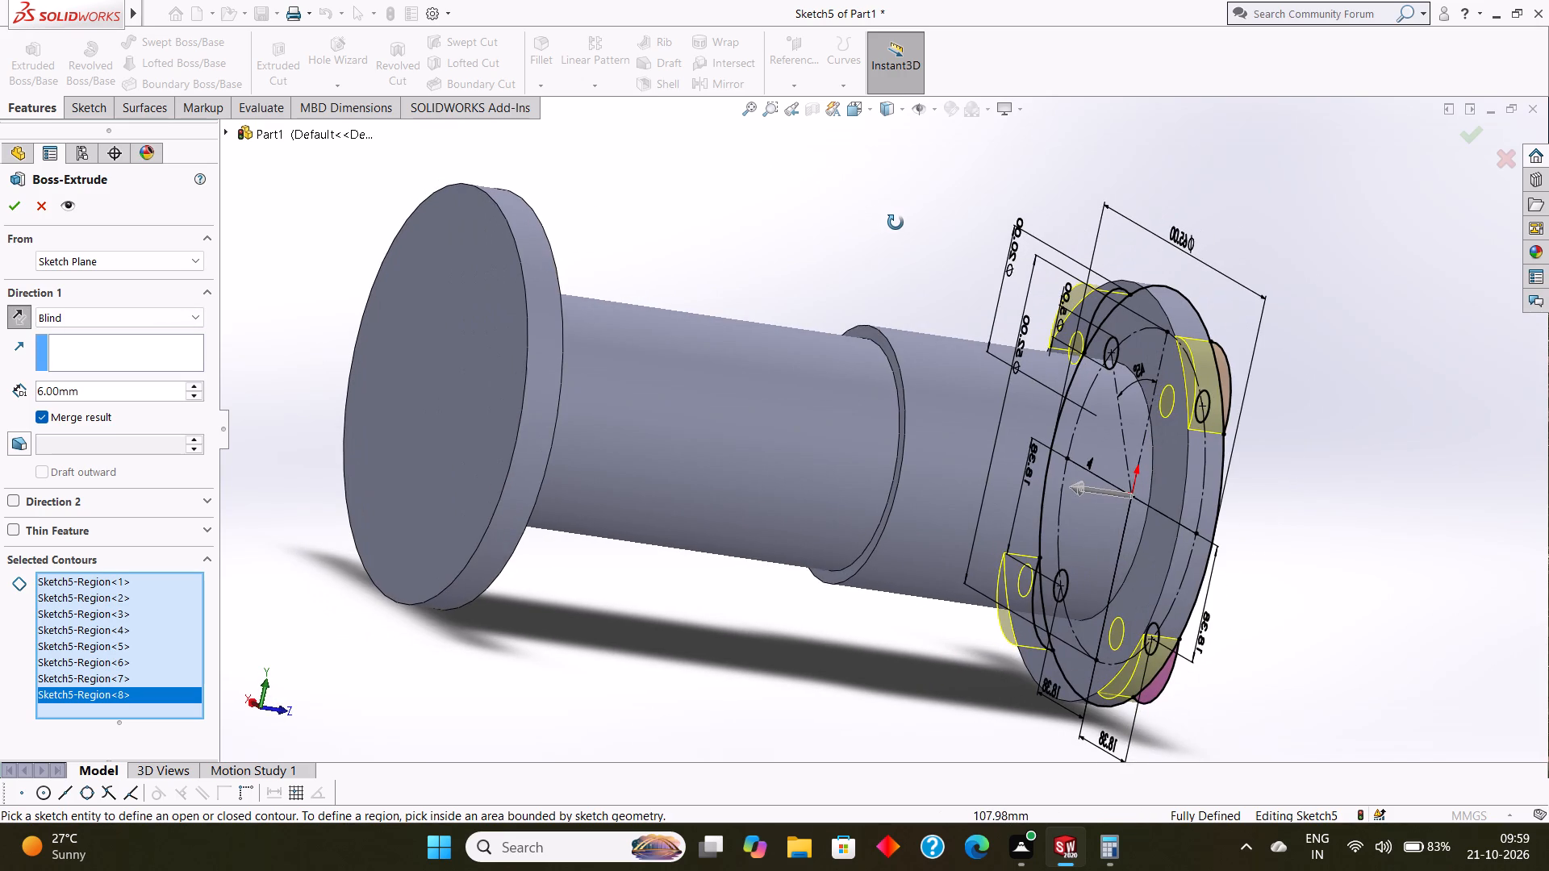
pyautogui.moveTo(896, 223); pyautogui.dragTo(774, 203, button='middle')
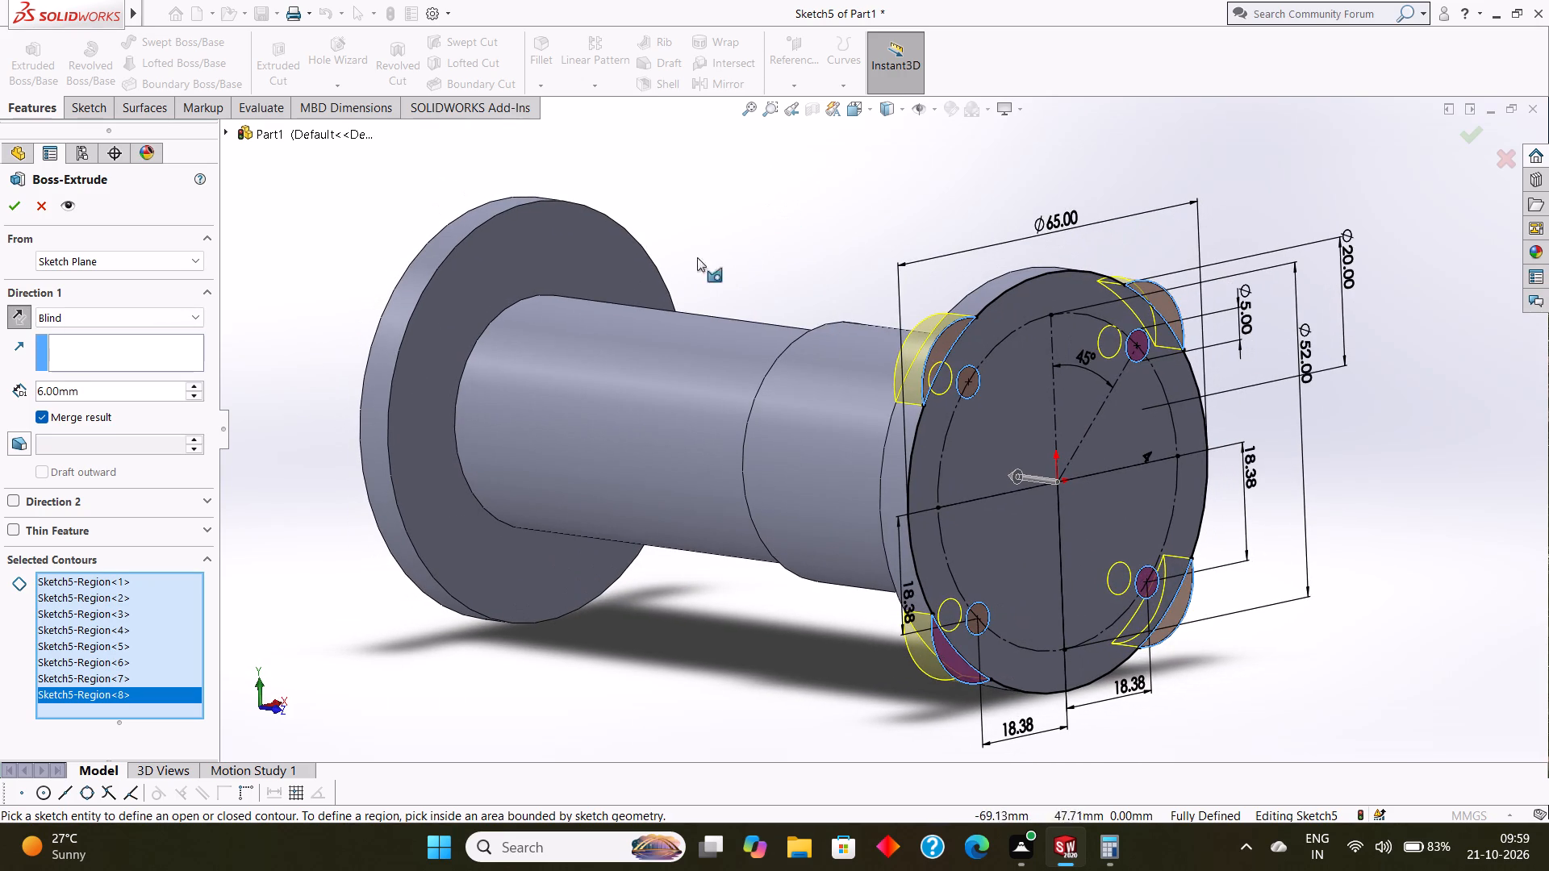
pyautogui.click(15, 206)
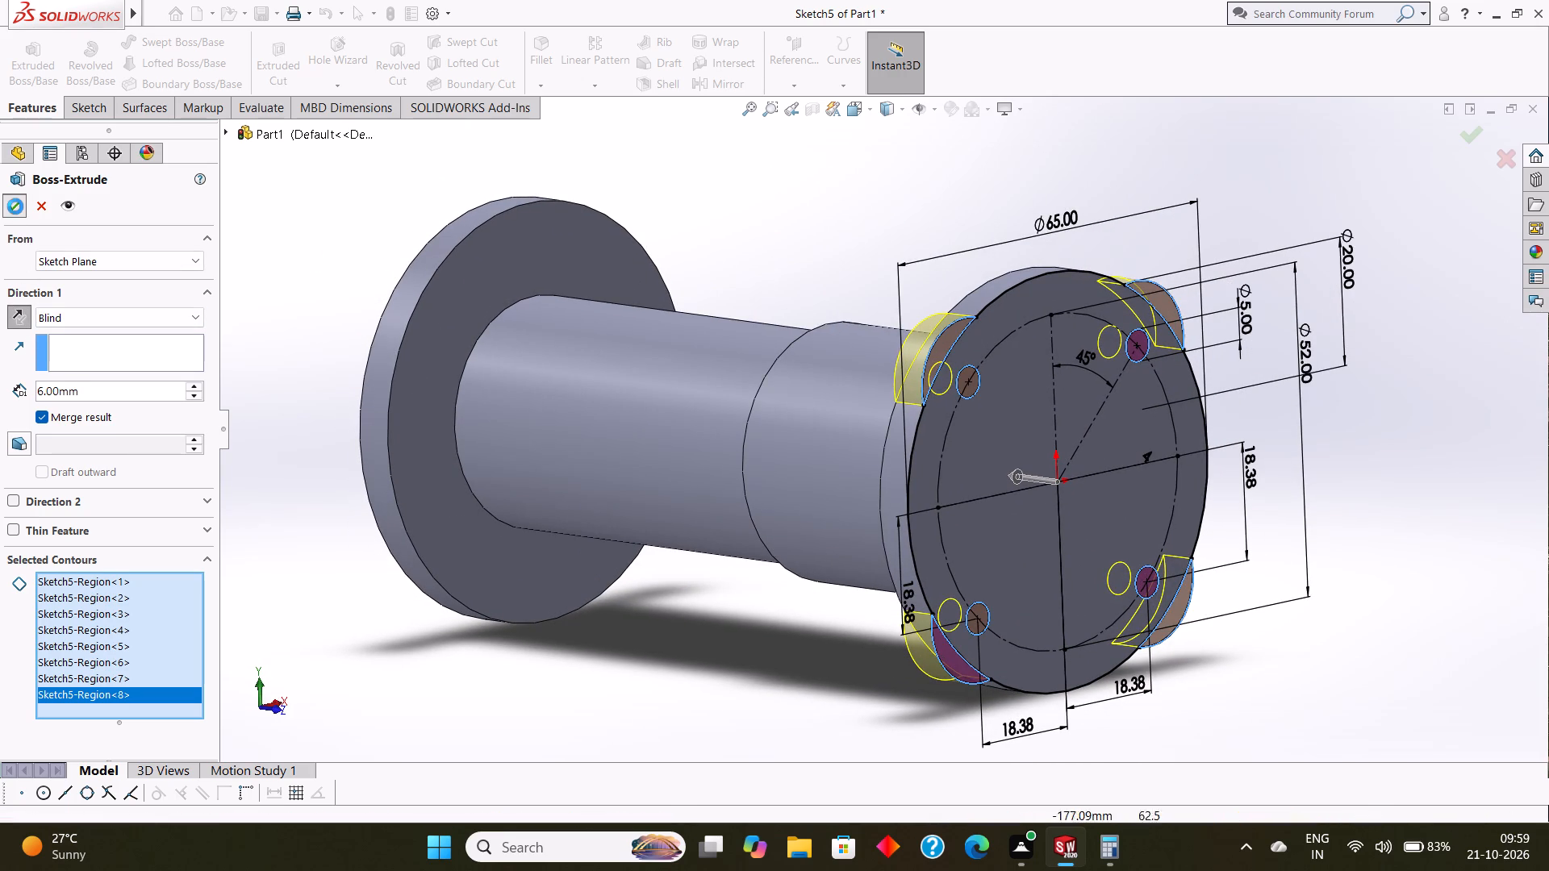
pyautogui.click(967, 190)
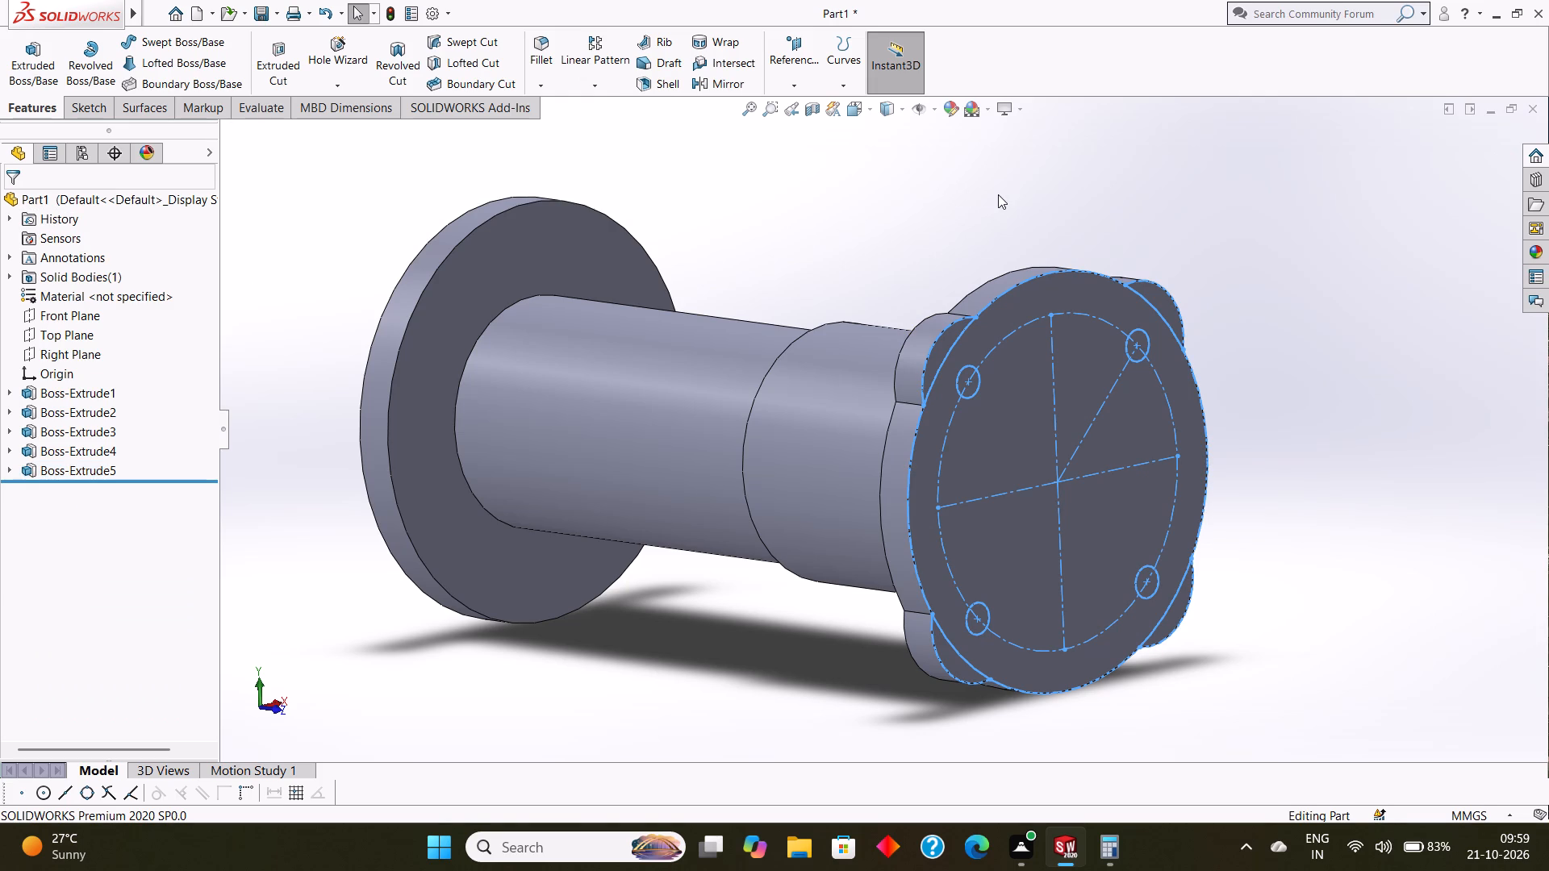
# On the lobed flange's end face, start a new sketch and draw a circle of about 22.6 mm radius centred on the origin.
pyautogui.moveTo(998, 194); pyautogui.dragTo(954, 191, button='middle')
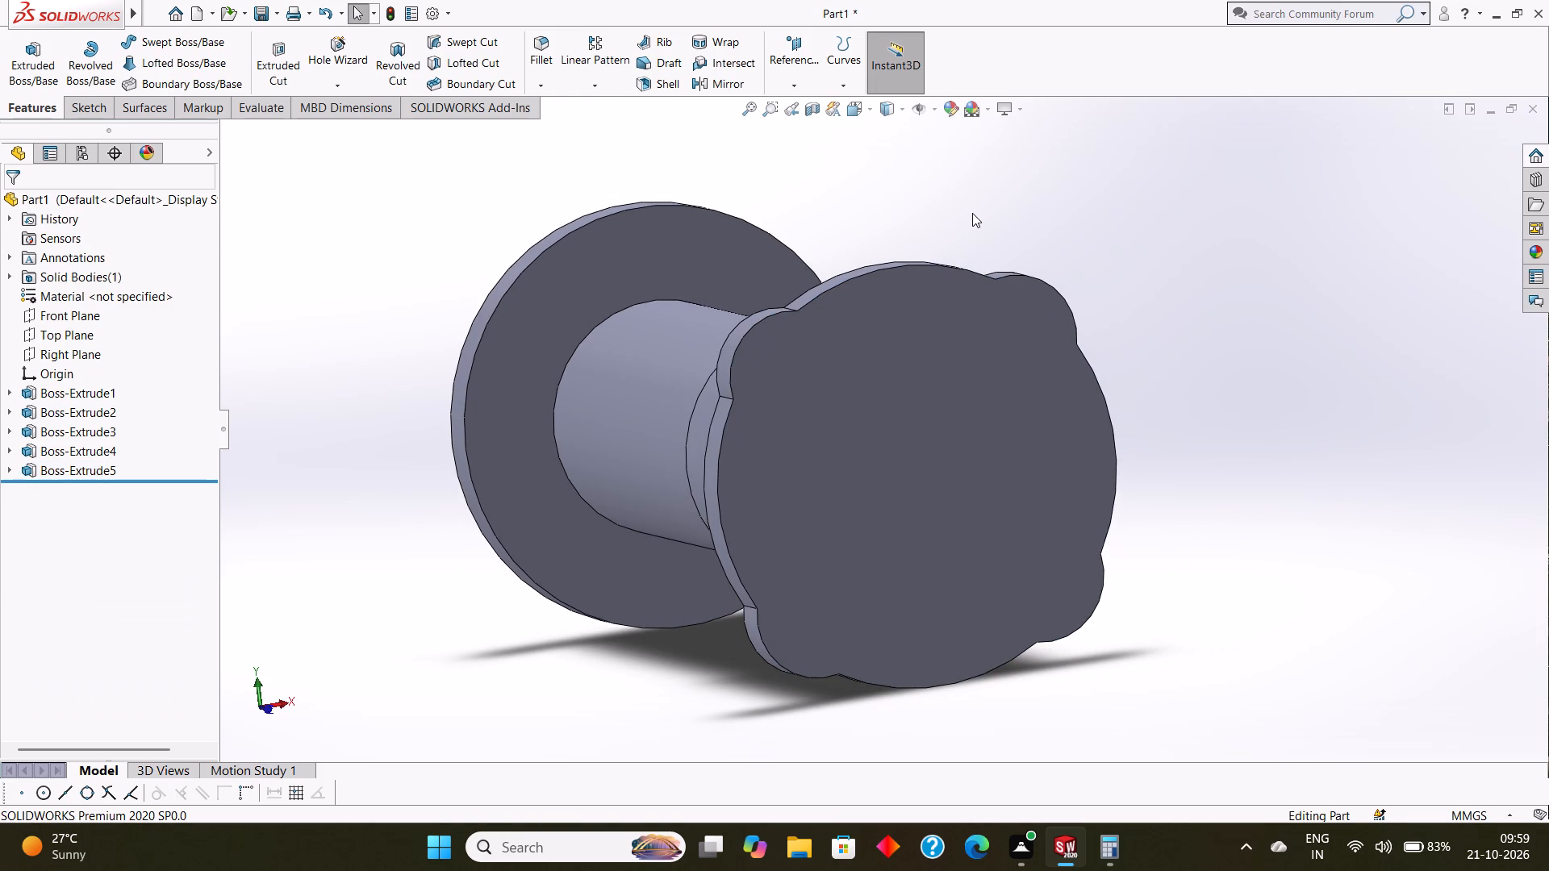
pyautogui.click(912, 430)
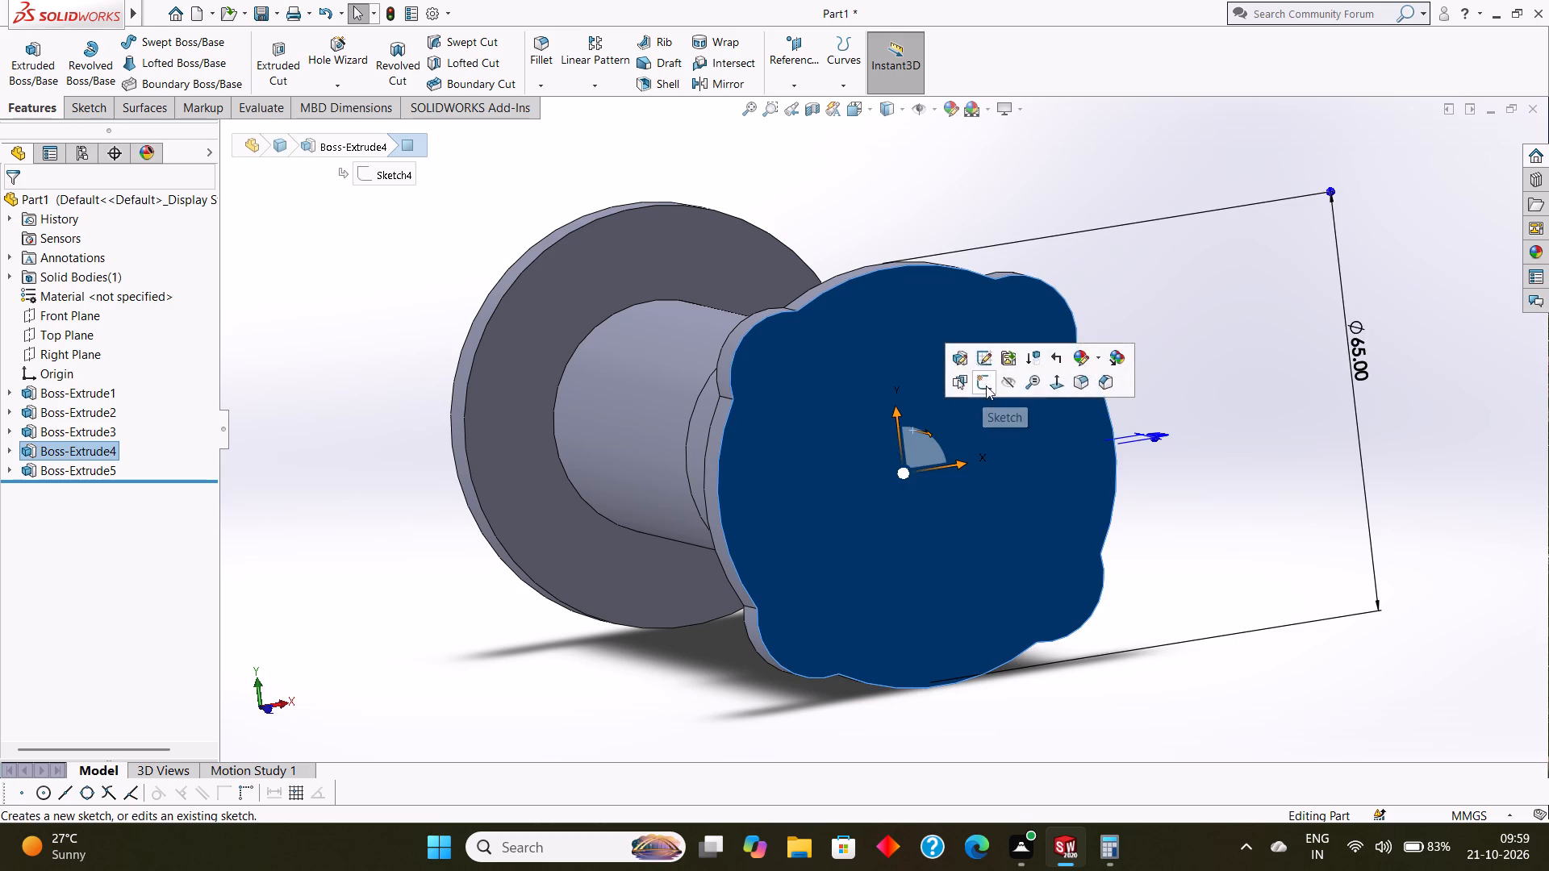
pyautogui.click(983, 379)
pyautogui.press('Escape')
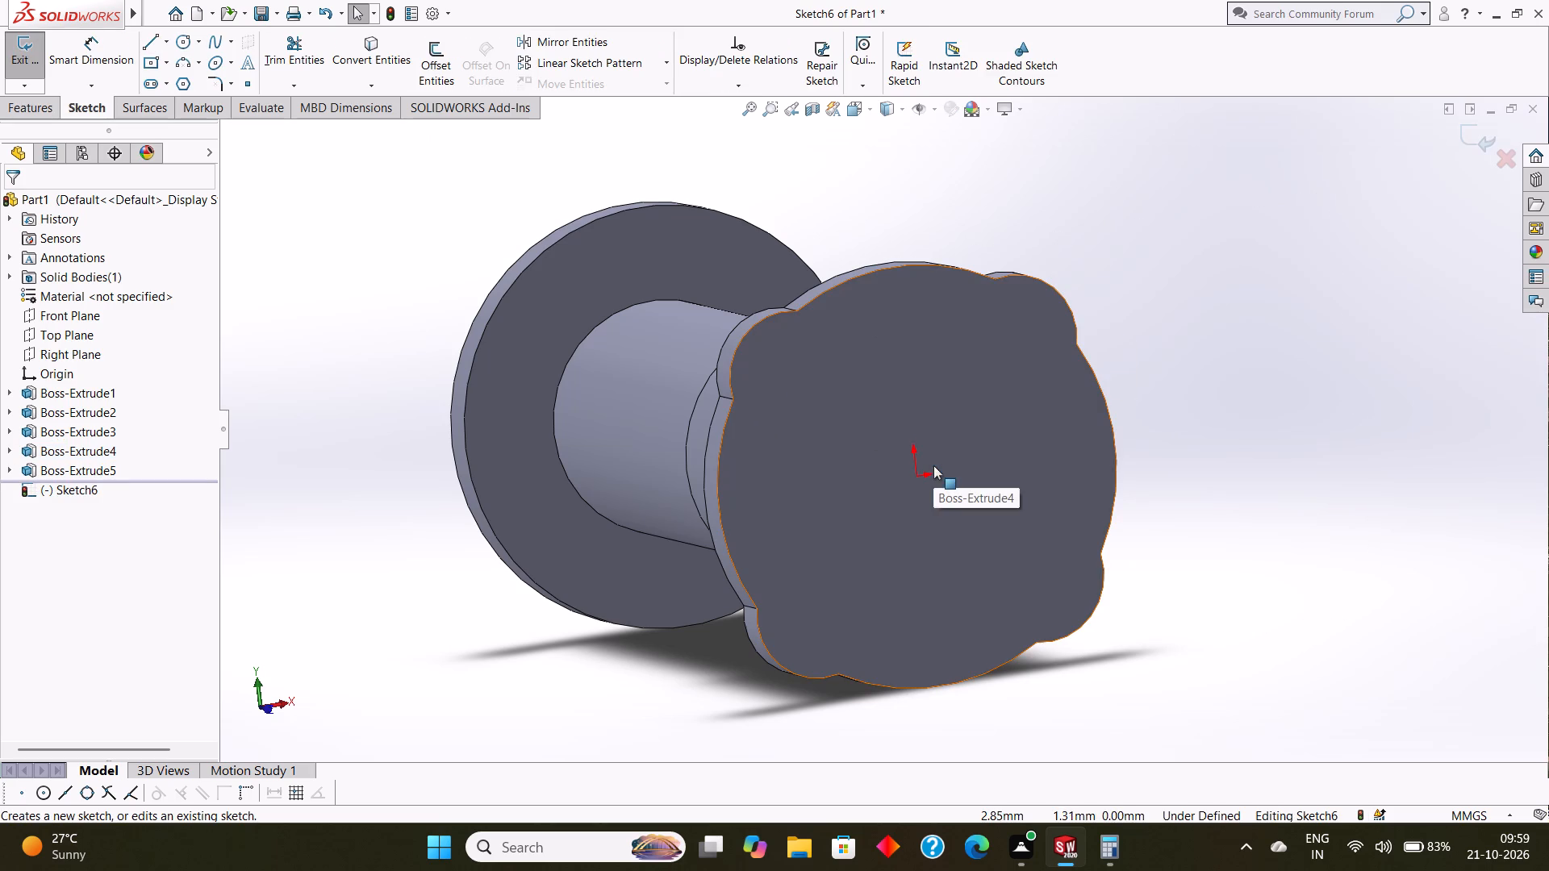
pyautogui.hotkey('ctrl', '8')
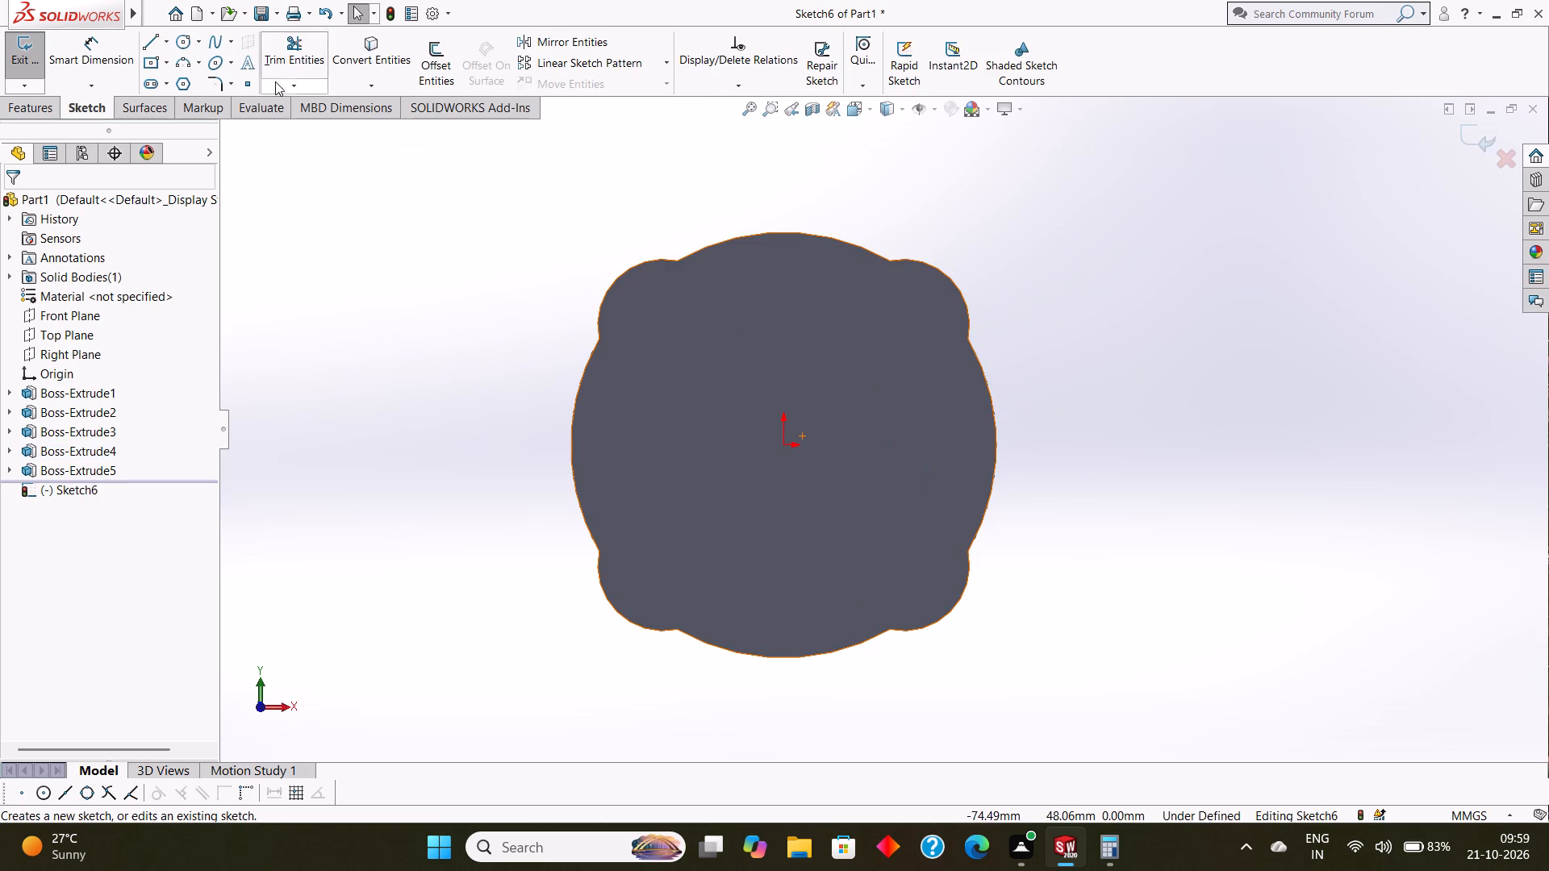
pyautogui.click(545, 146)
pyautogui.click(186, 44)
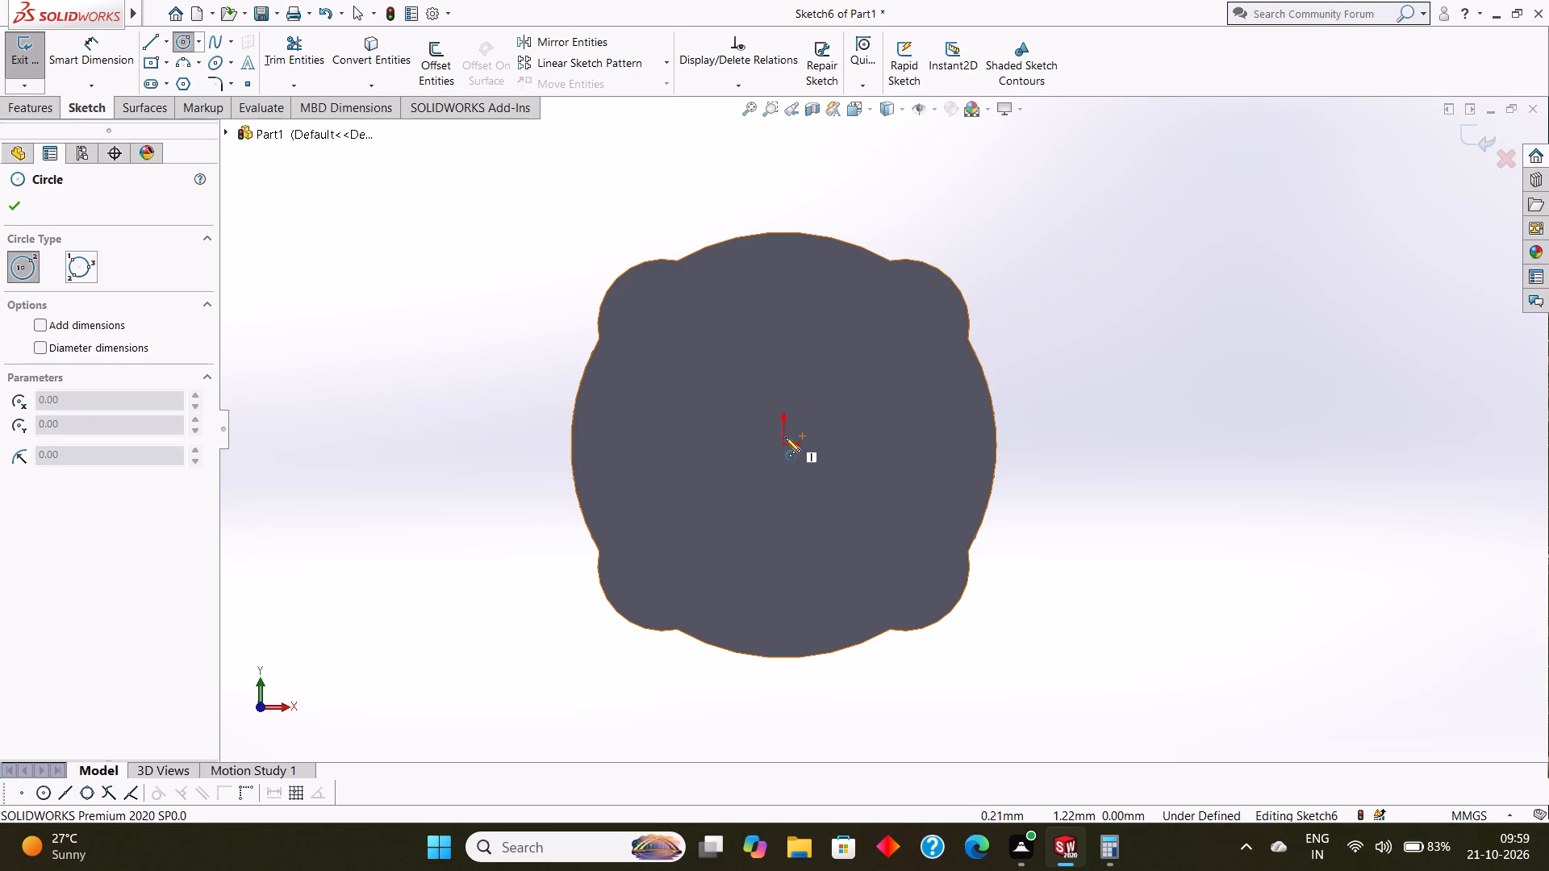
pyautogui.moveTo(782, 444); pyautogui.dragTo(855, 494)
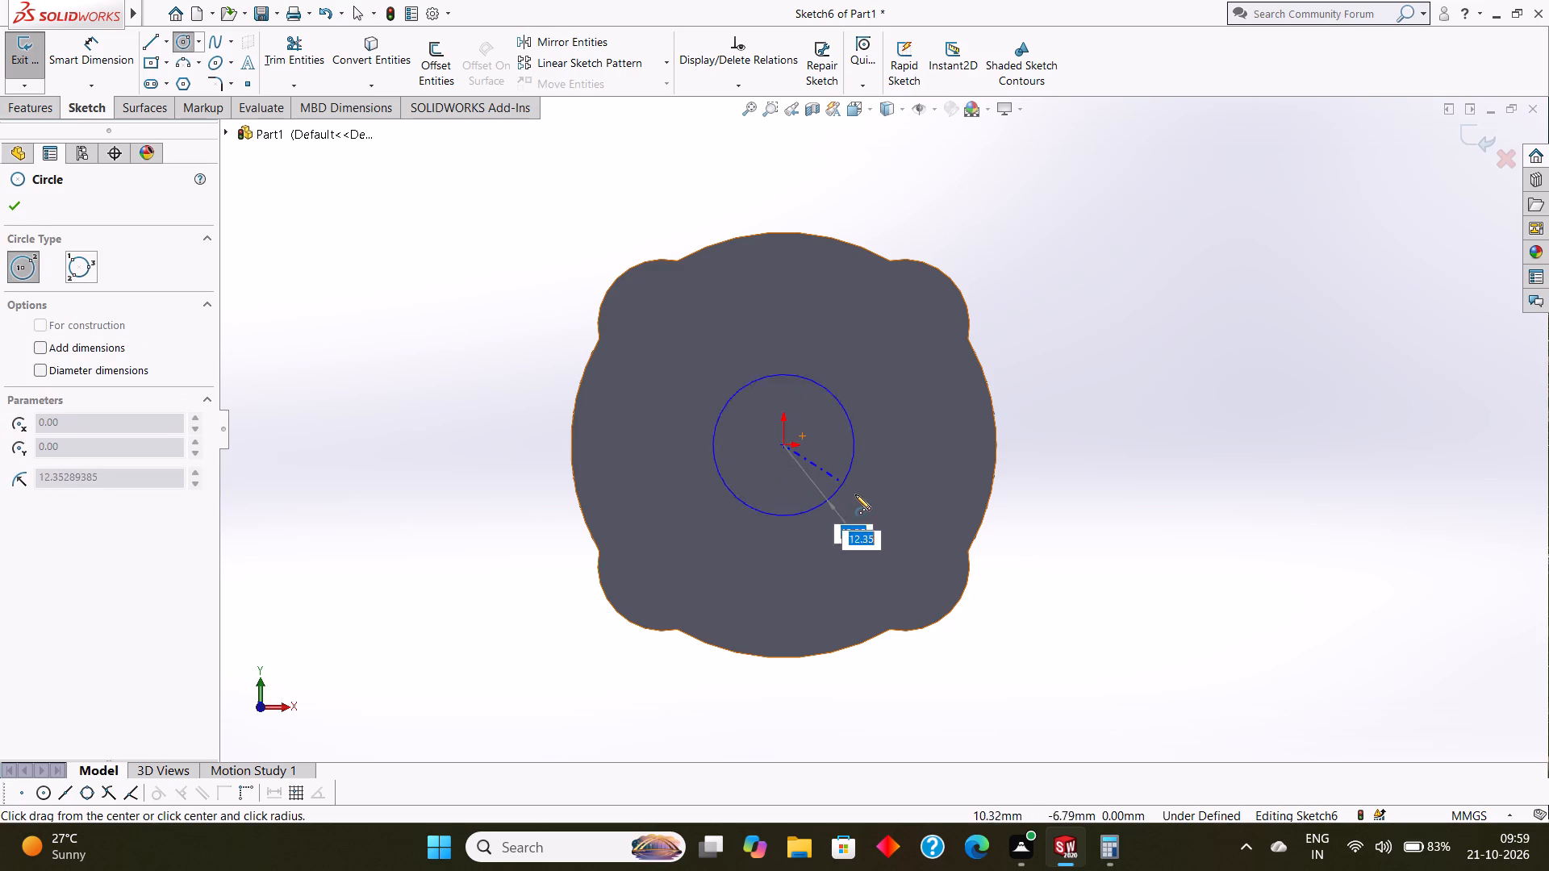
pyautogui.moveTo(855, 494); pyautogui.dragTo(899, 532)
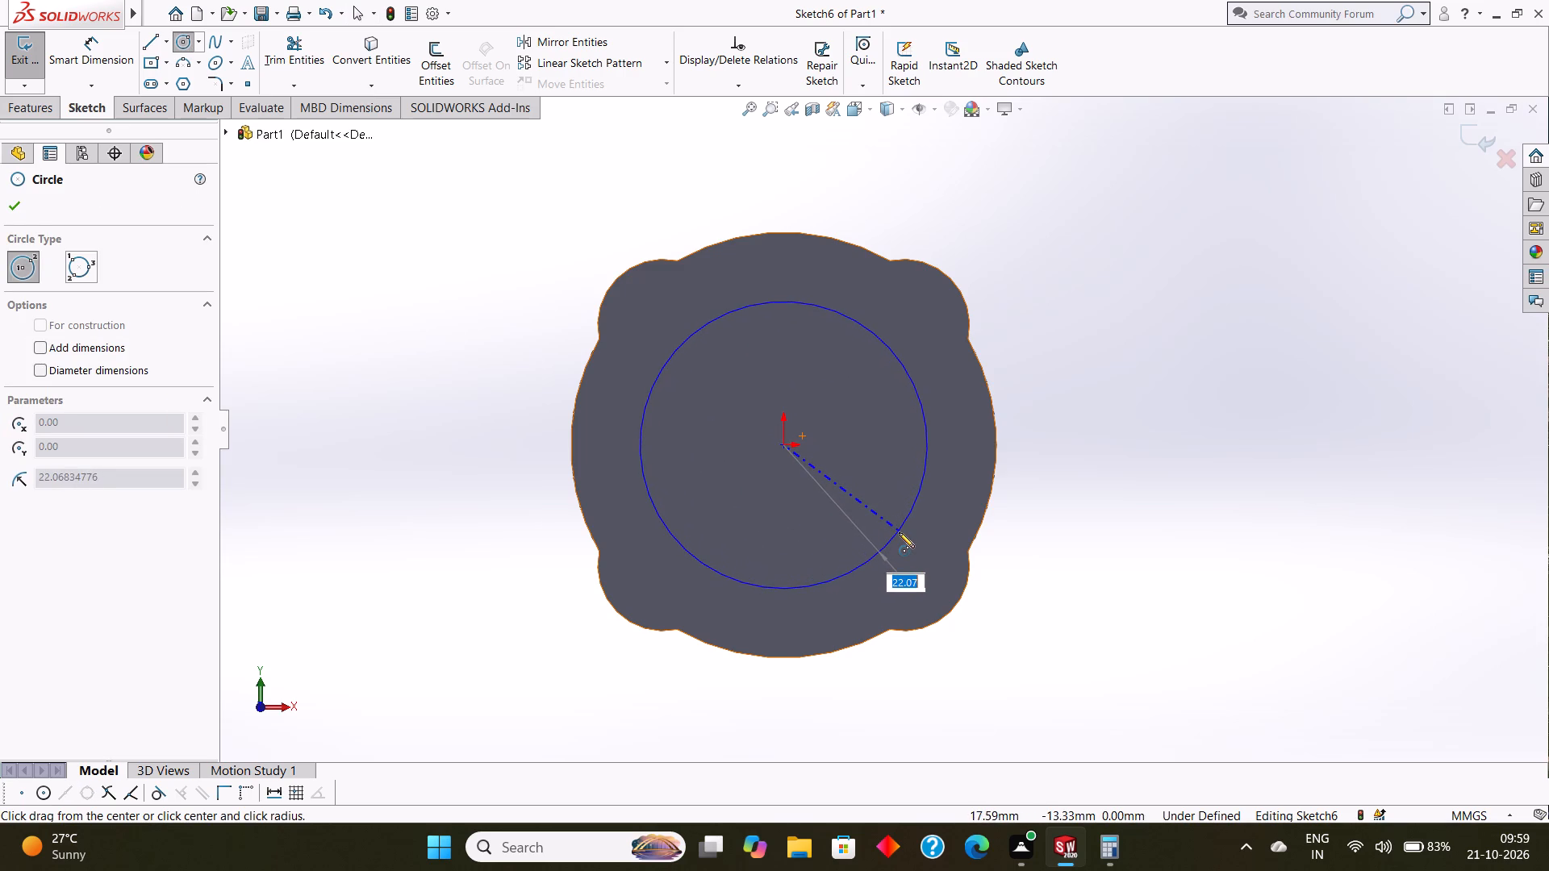
pyautogui.moveTo(899, 532); pyautogui.dragTo(900, 536)
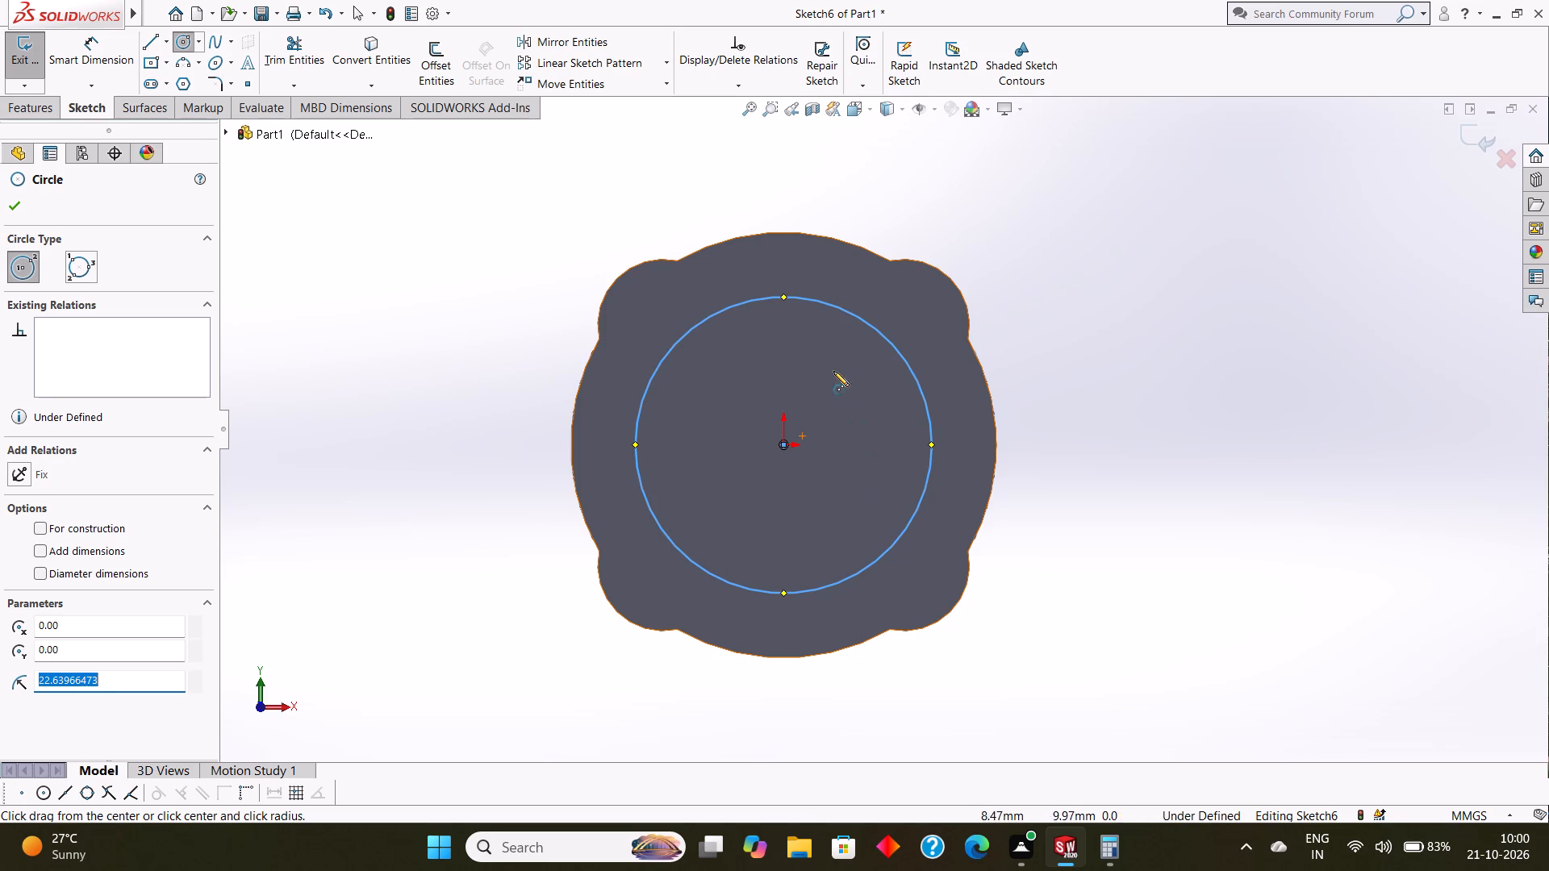
# Dimension the diameter of the origin-centred circle on the flange's end face to 52 mm.
pyautogui.click(10, 203)
pyautogui.click(86, 57)
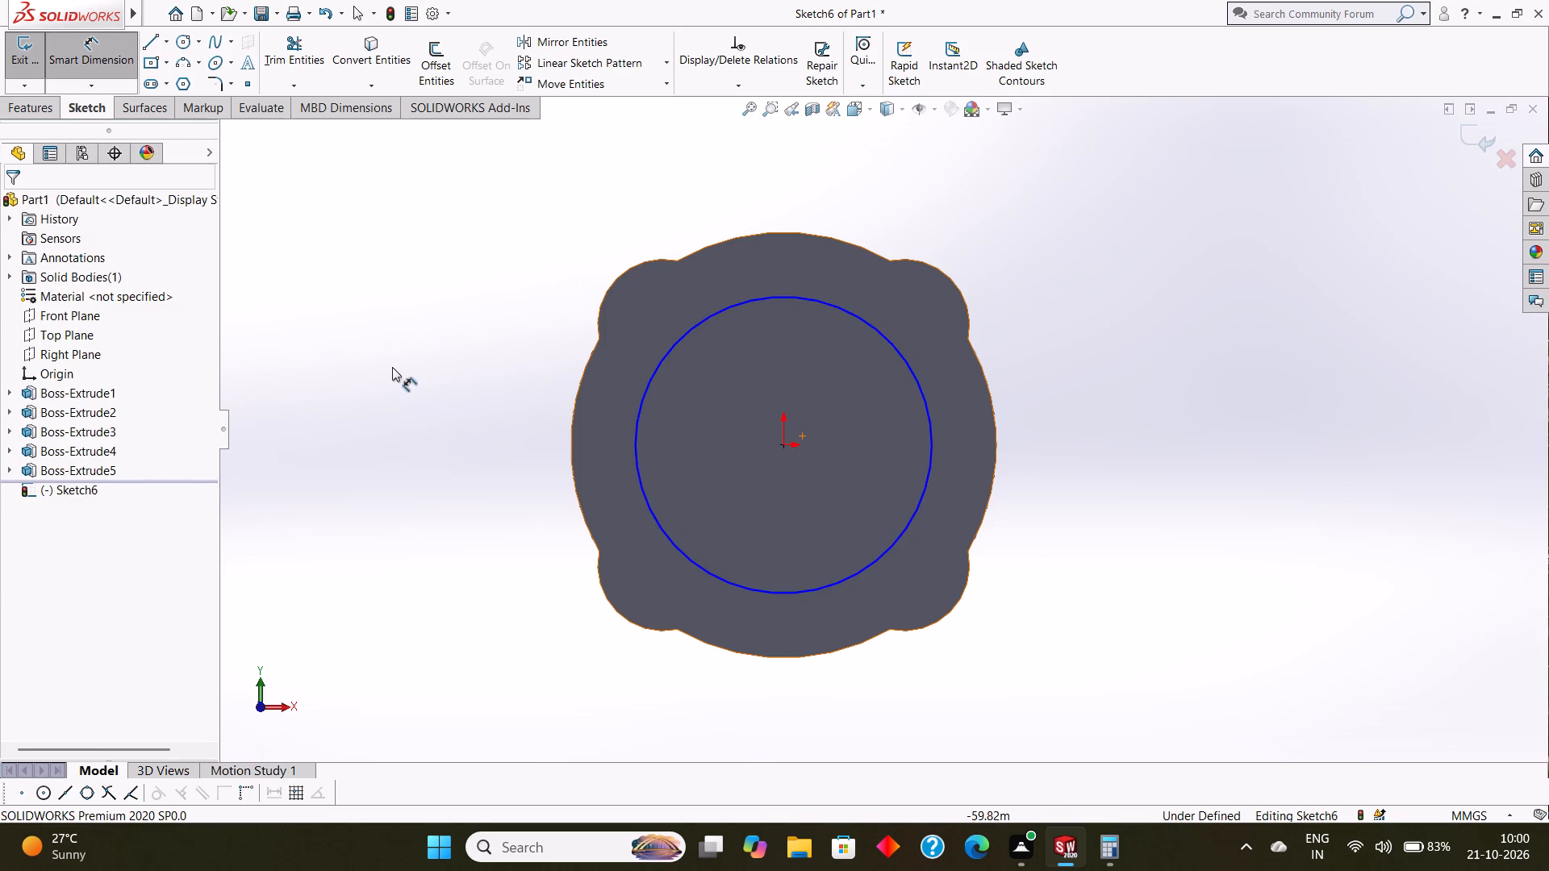
pyautogui.click(819, 300)
pyautogui.click(1147, 391)
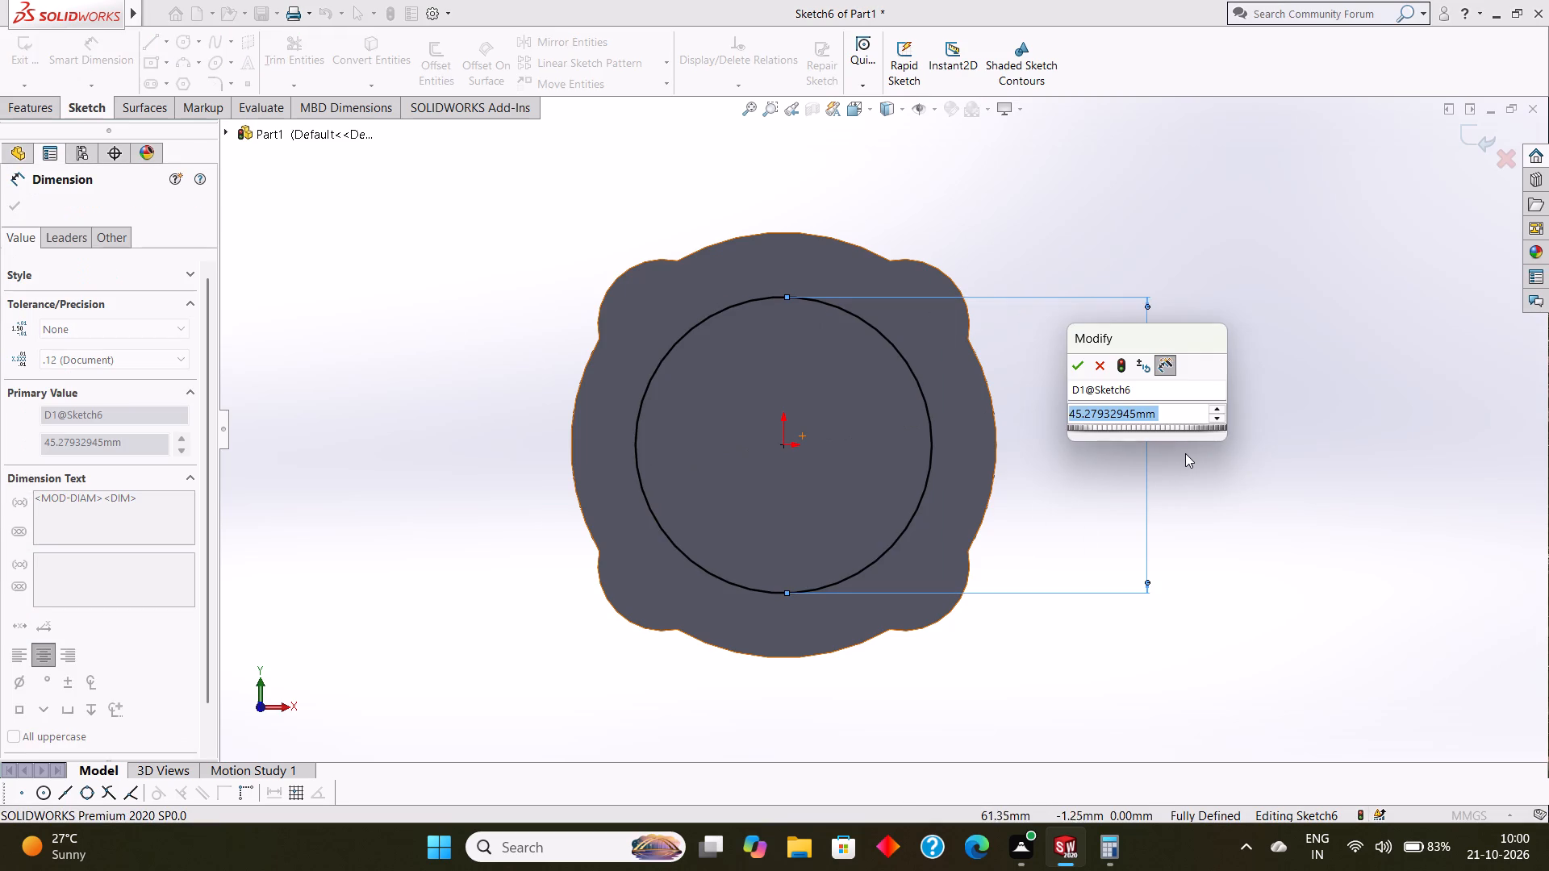
pyautogui.write('52')
pyautogui.press('Return')
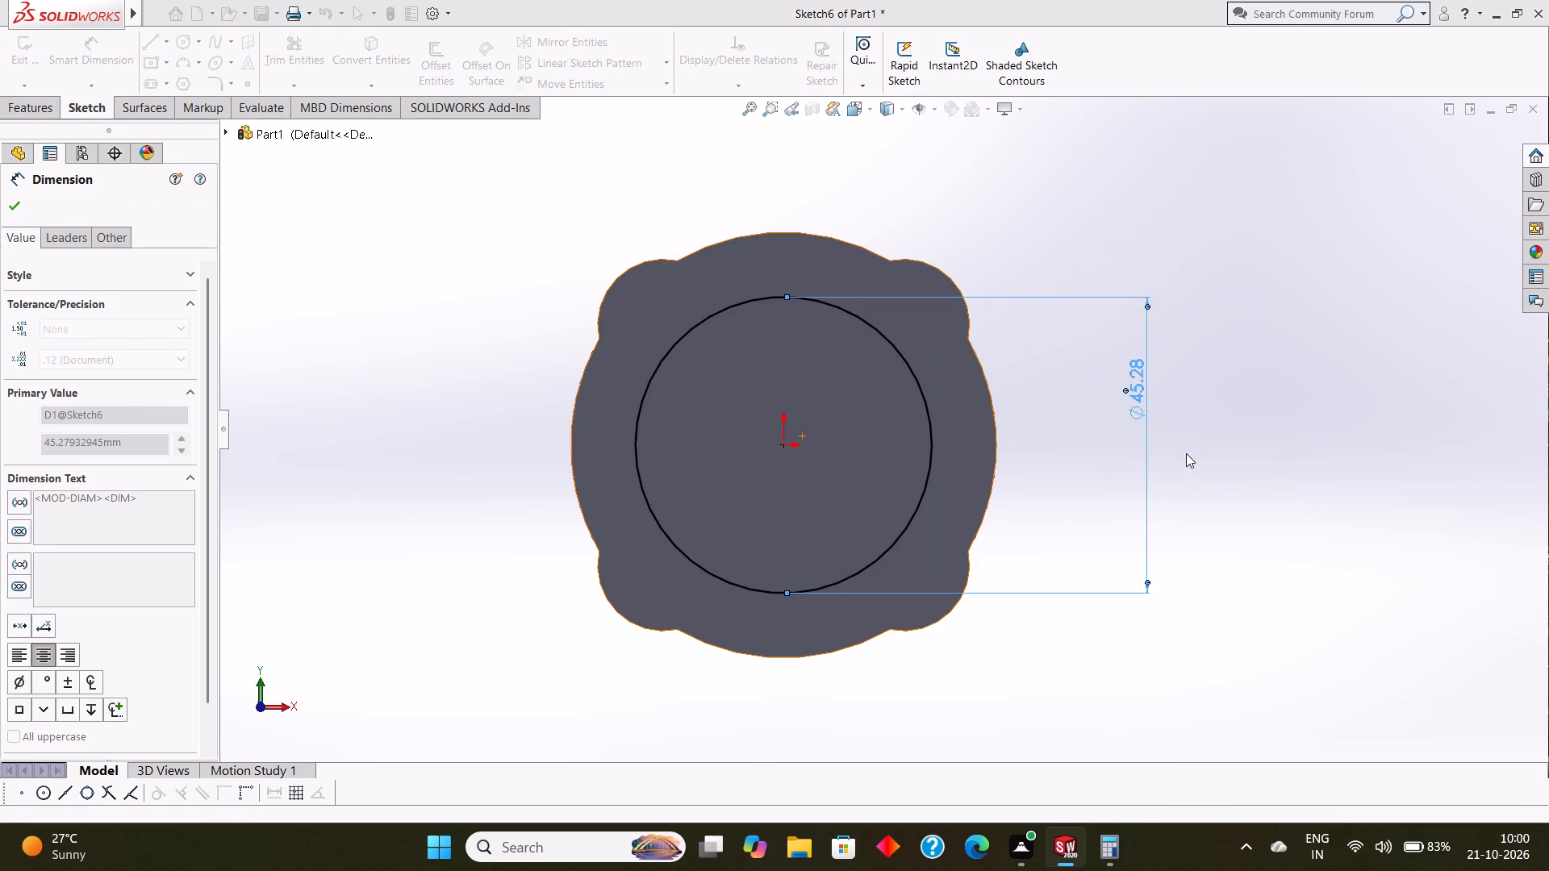
pyautogui.click(13, 209)
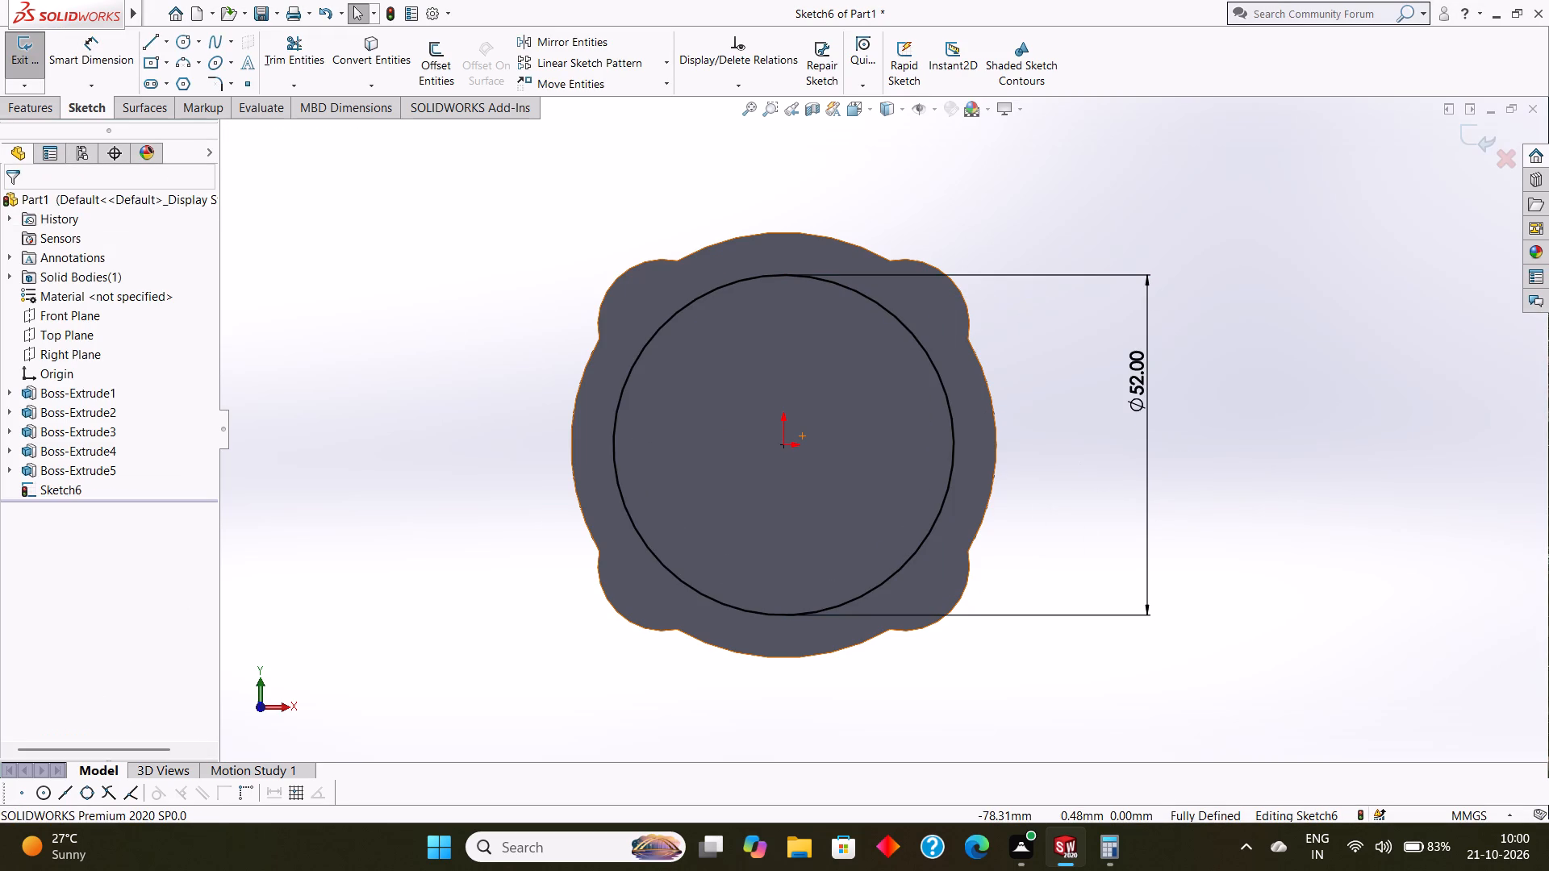
# Convert the 52 mm circle to construction geometry.
pyautogui.rightClick(783, 274)
pyautogui.click(825, 259)
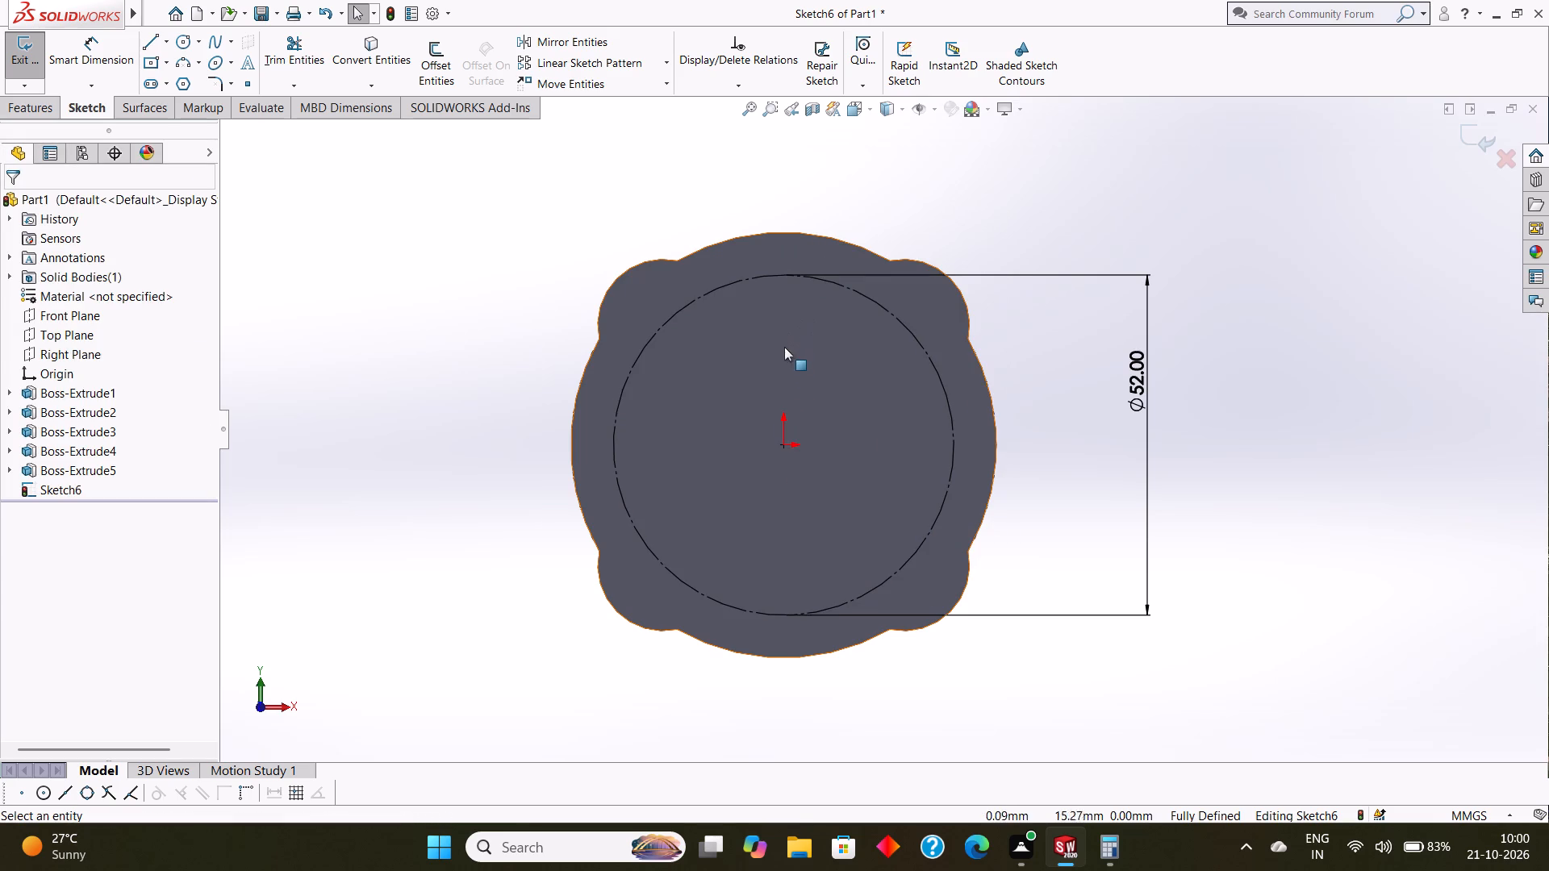
# Draw two centerlines from the origin to the 52 mm construction circle, one horizontal and one sloping up to the right at about 47.5°.
pyautogui.click(169, 40)
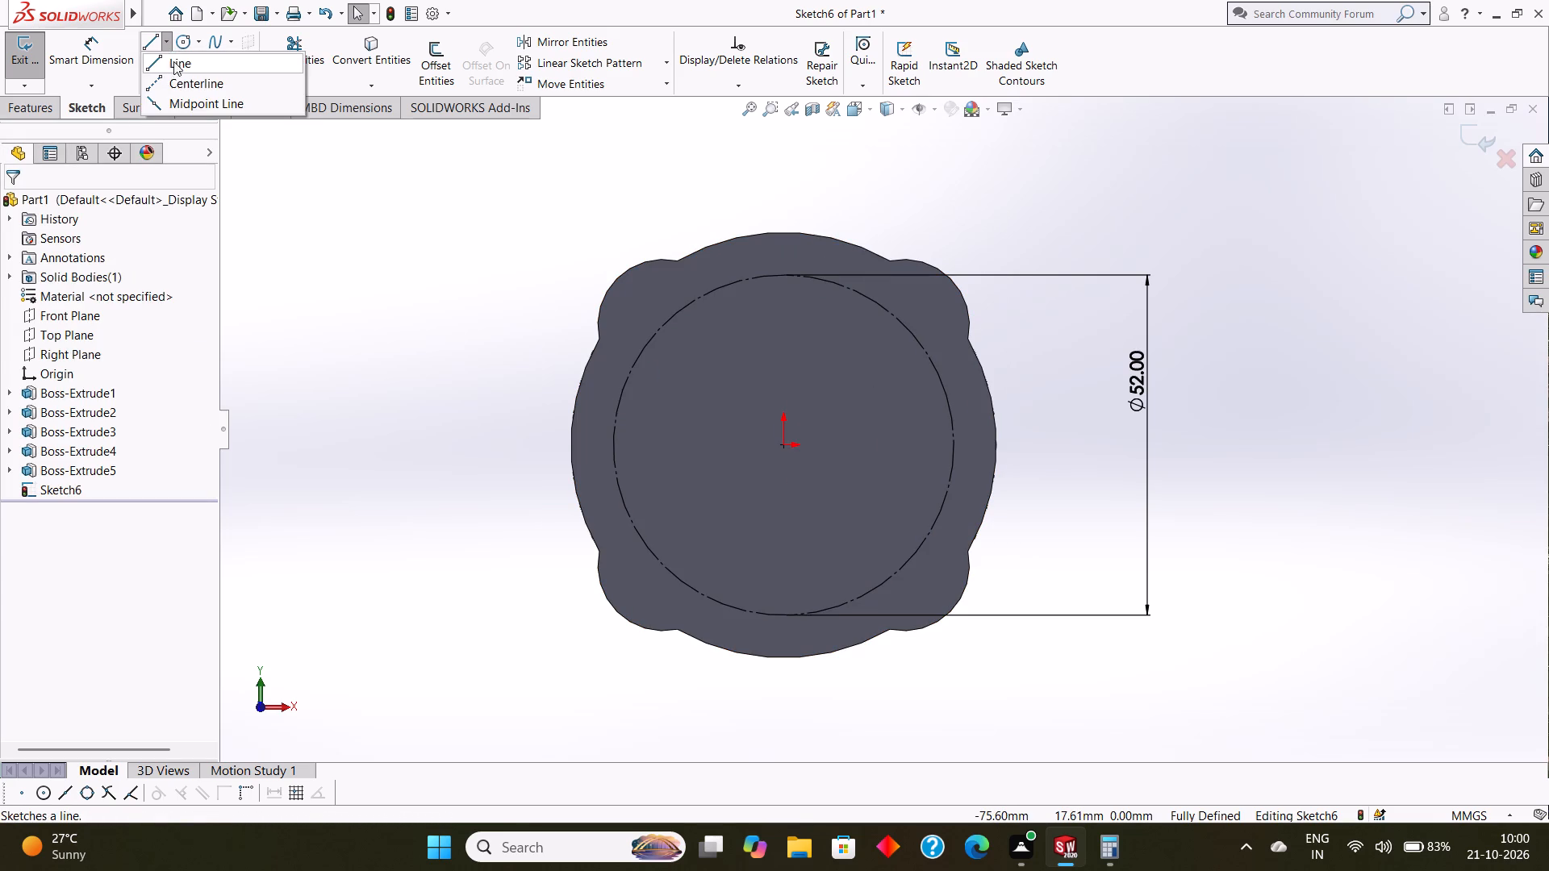
pyautogui.click(186, 81)
pyautogui.click(784, 444)
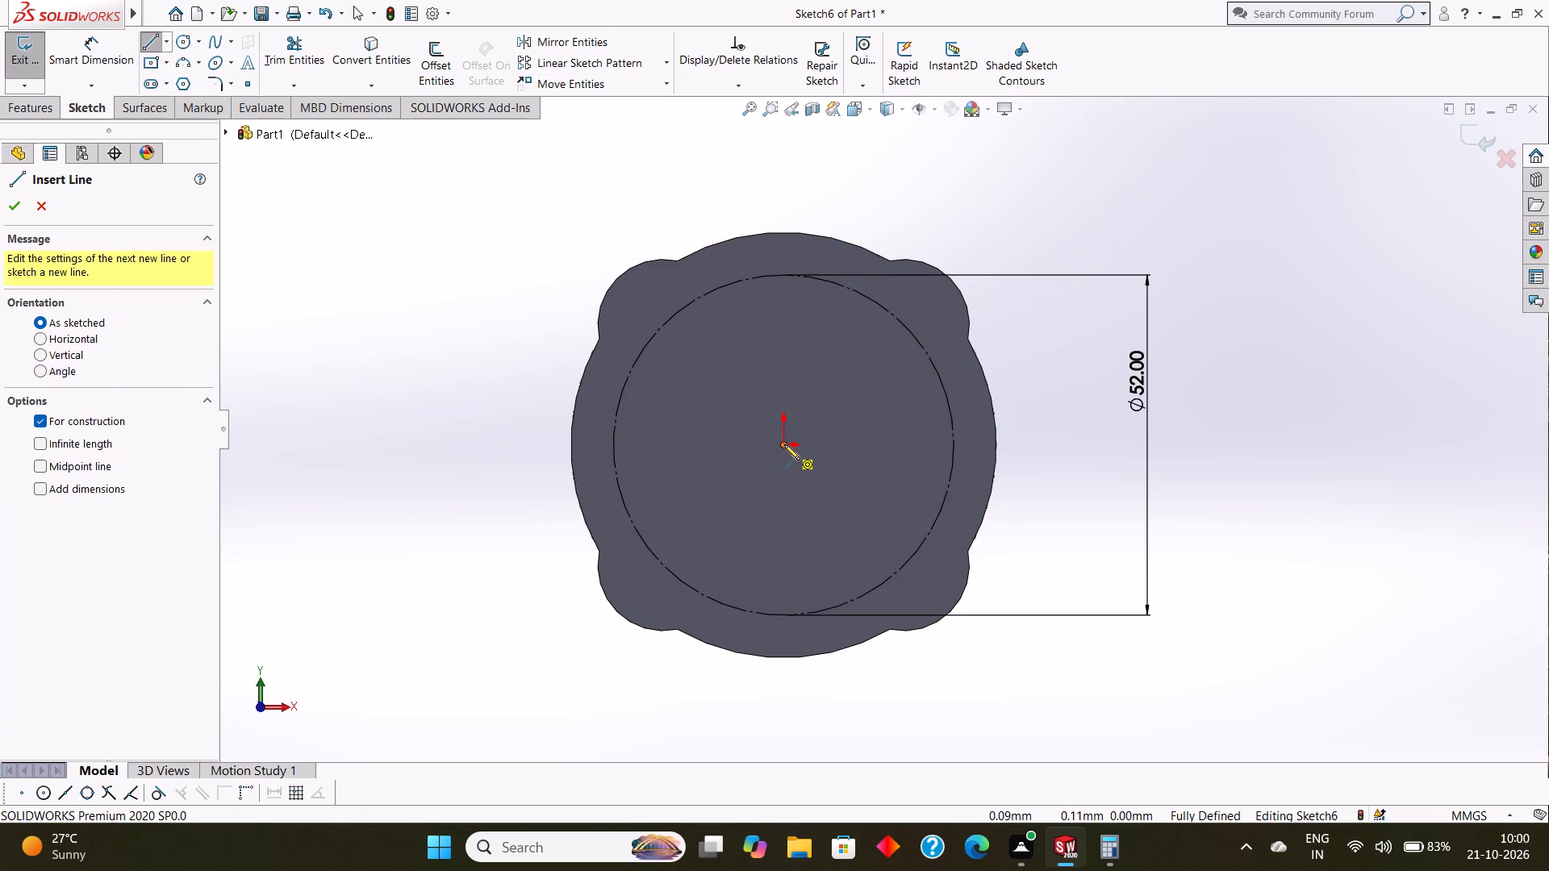
pyautogui.click(956, 445)
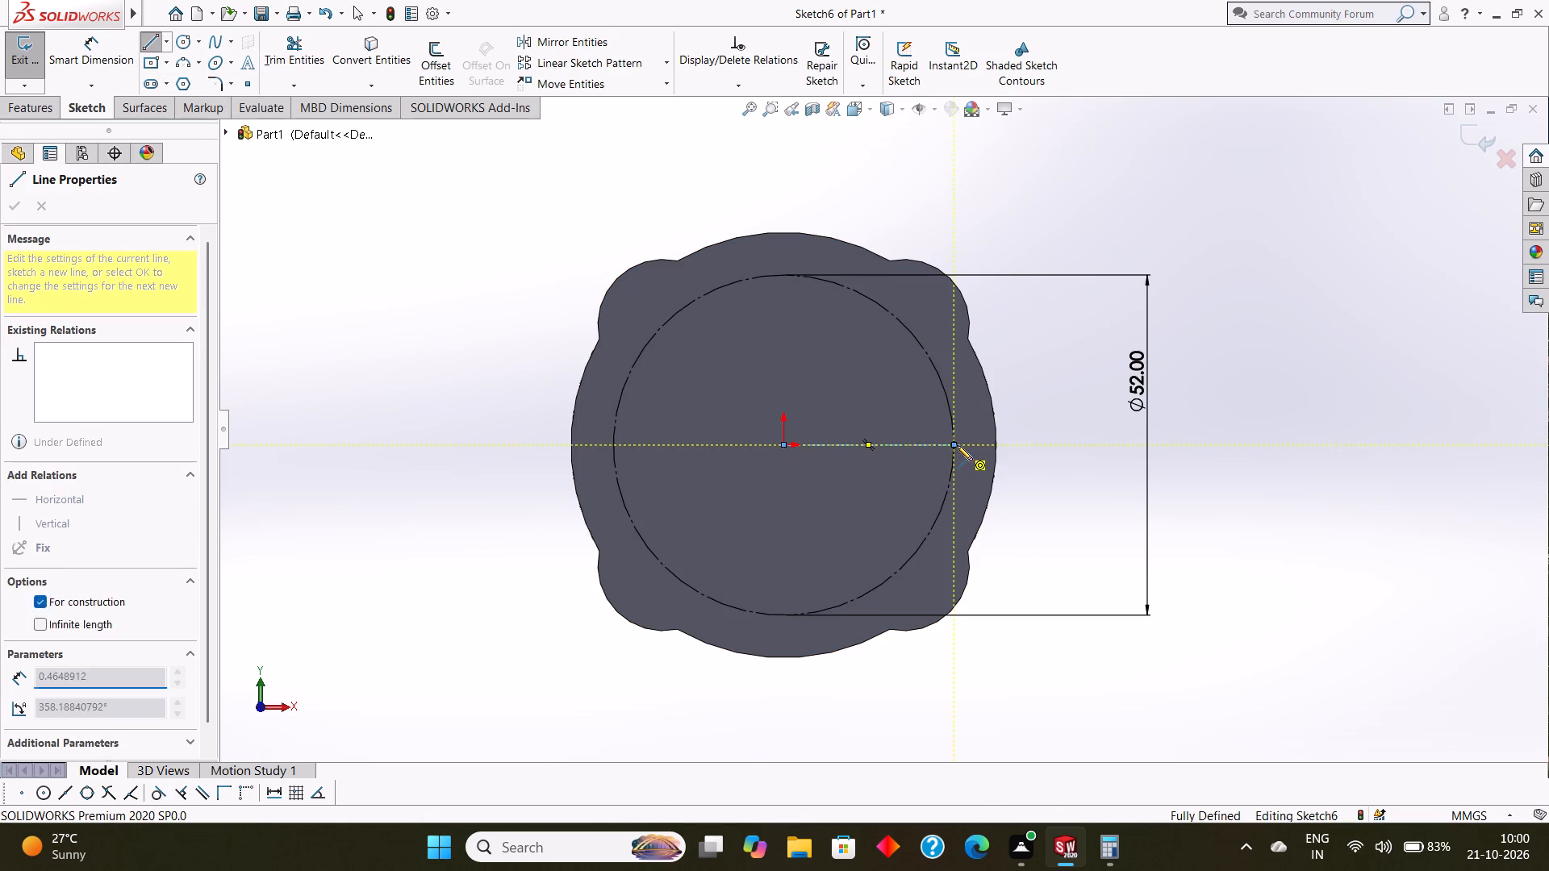
pyautogui.press('Escape')
pyautogui.press('Return')
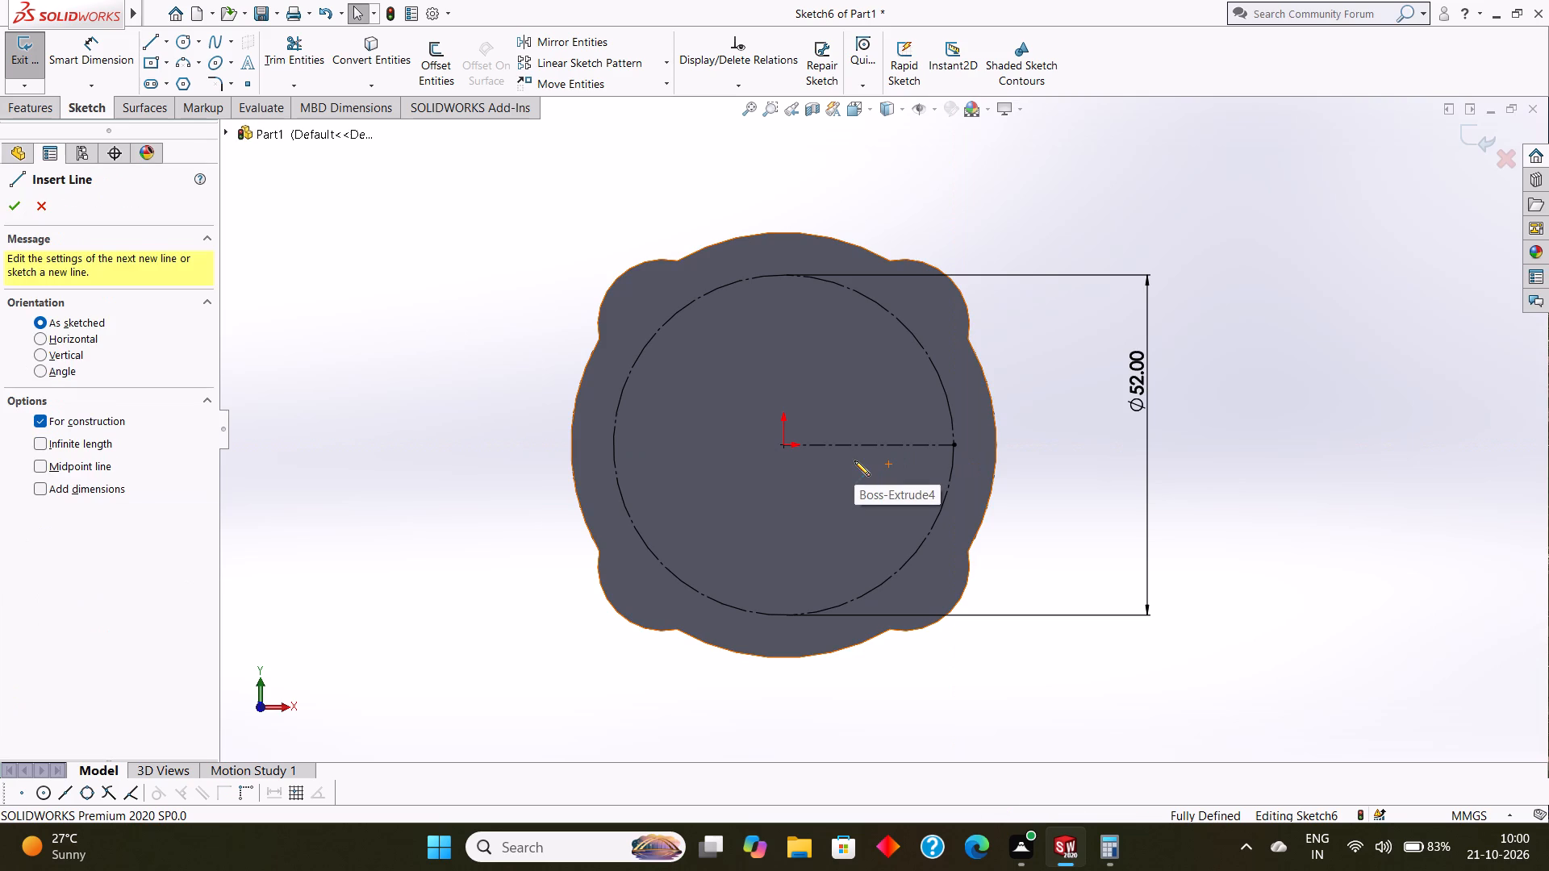
pyautogui.click(784, 445)
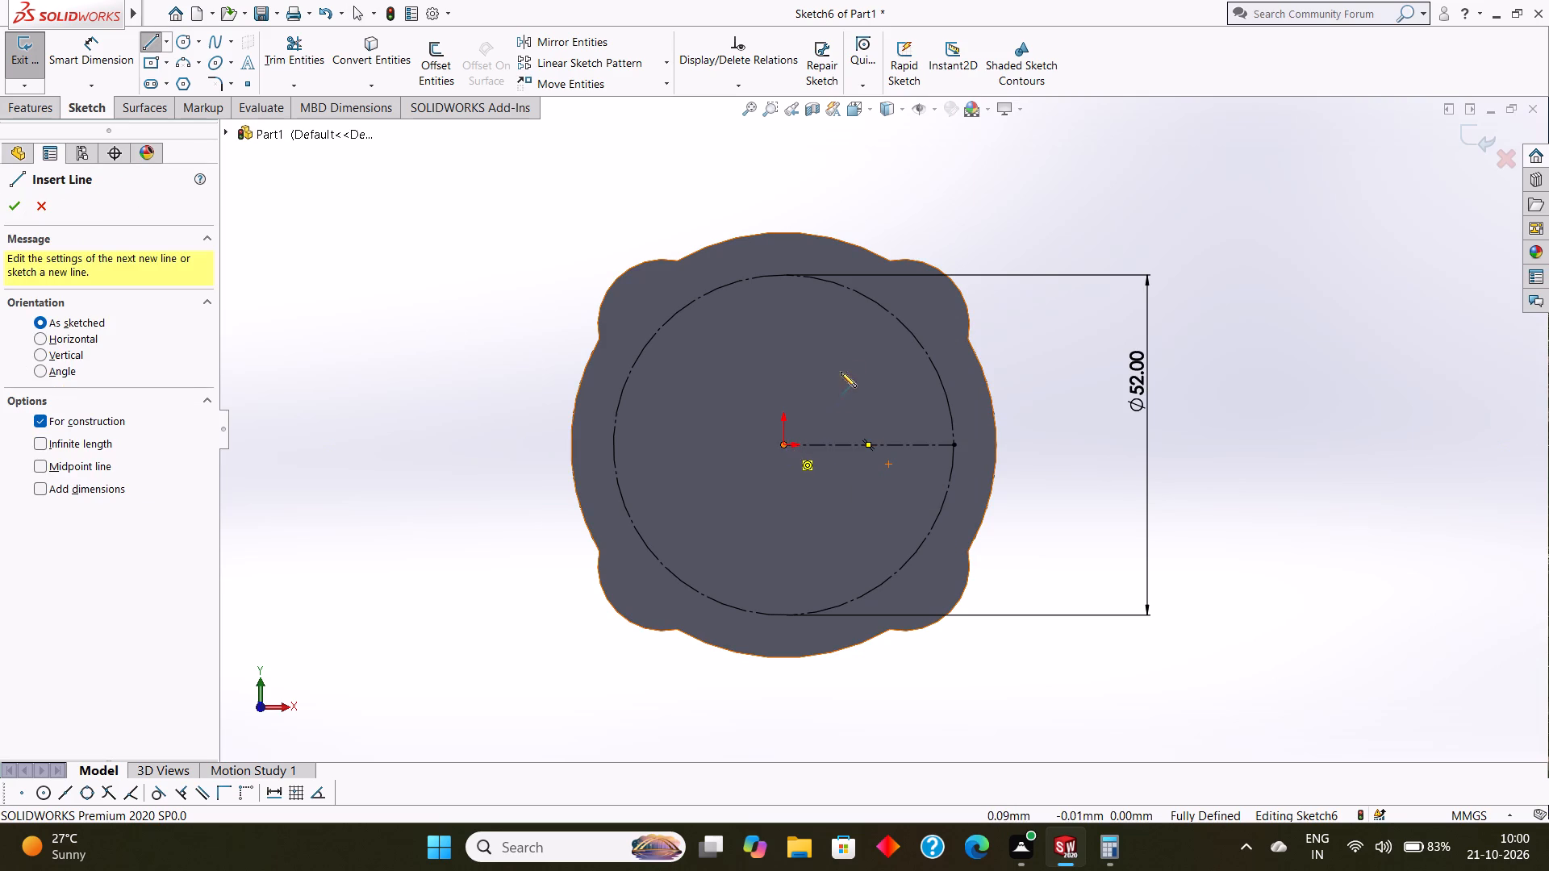
pyautogui.click(900, 319)
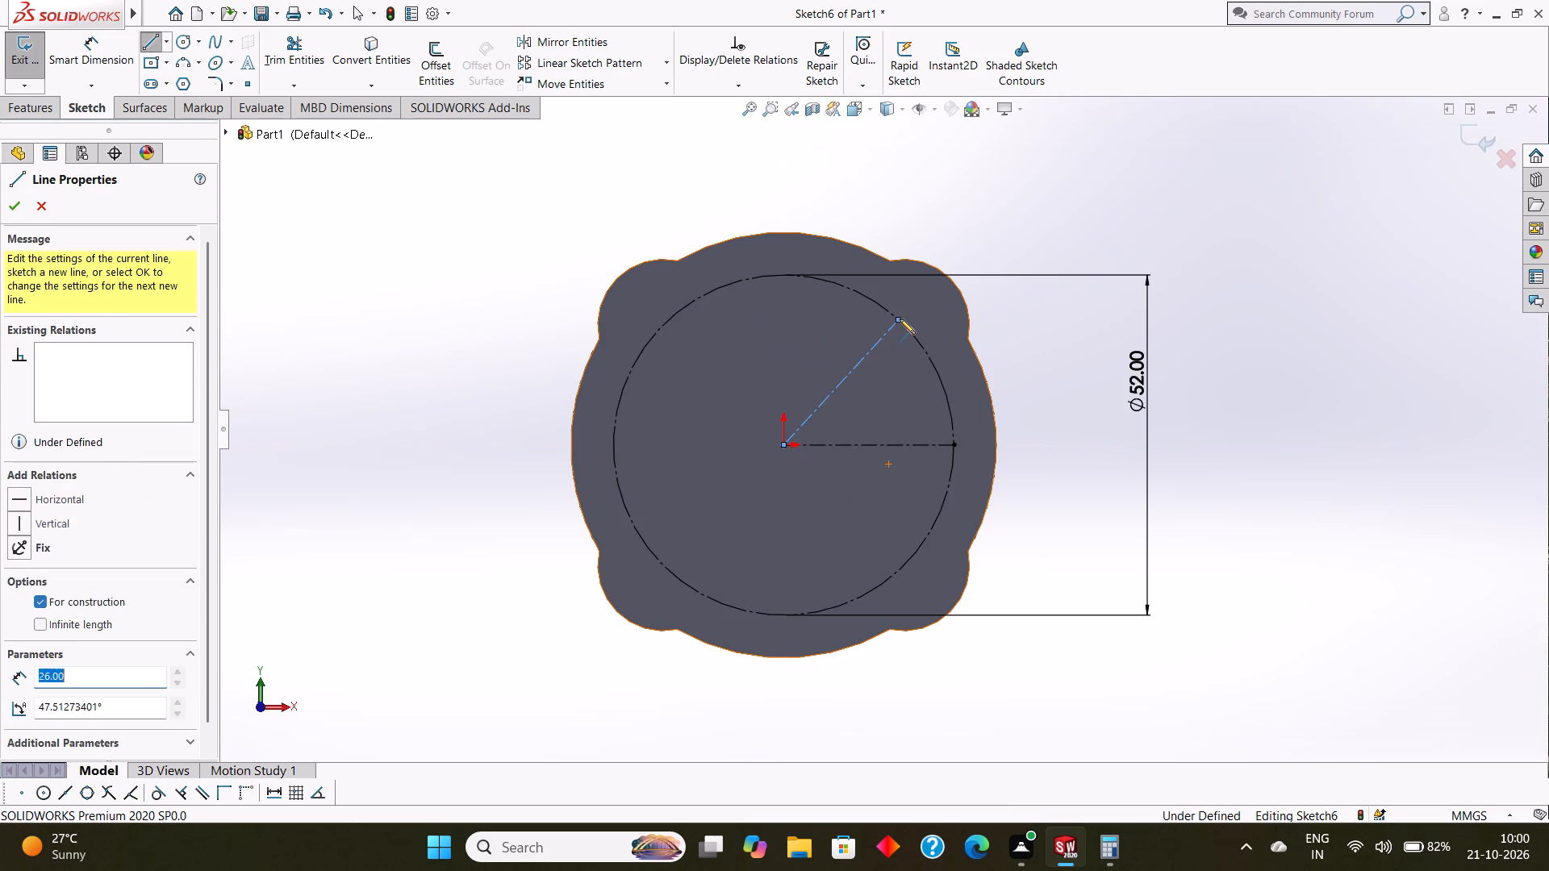
pyautogui.press('Escape')
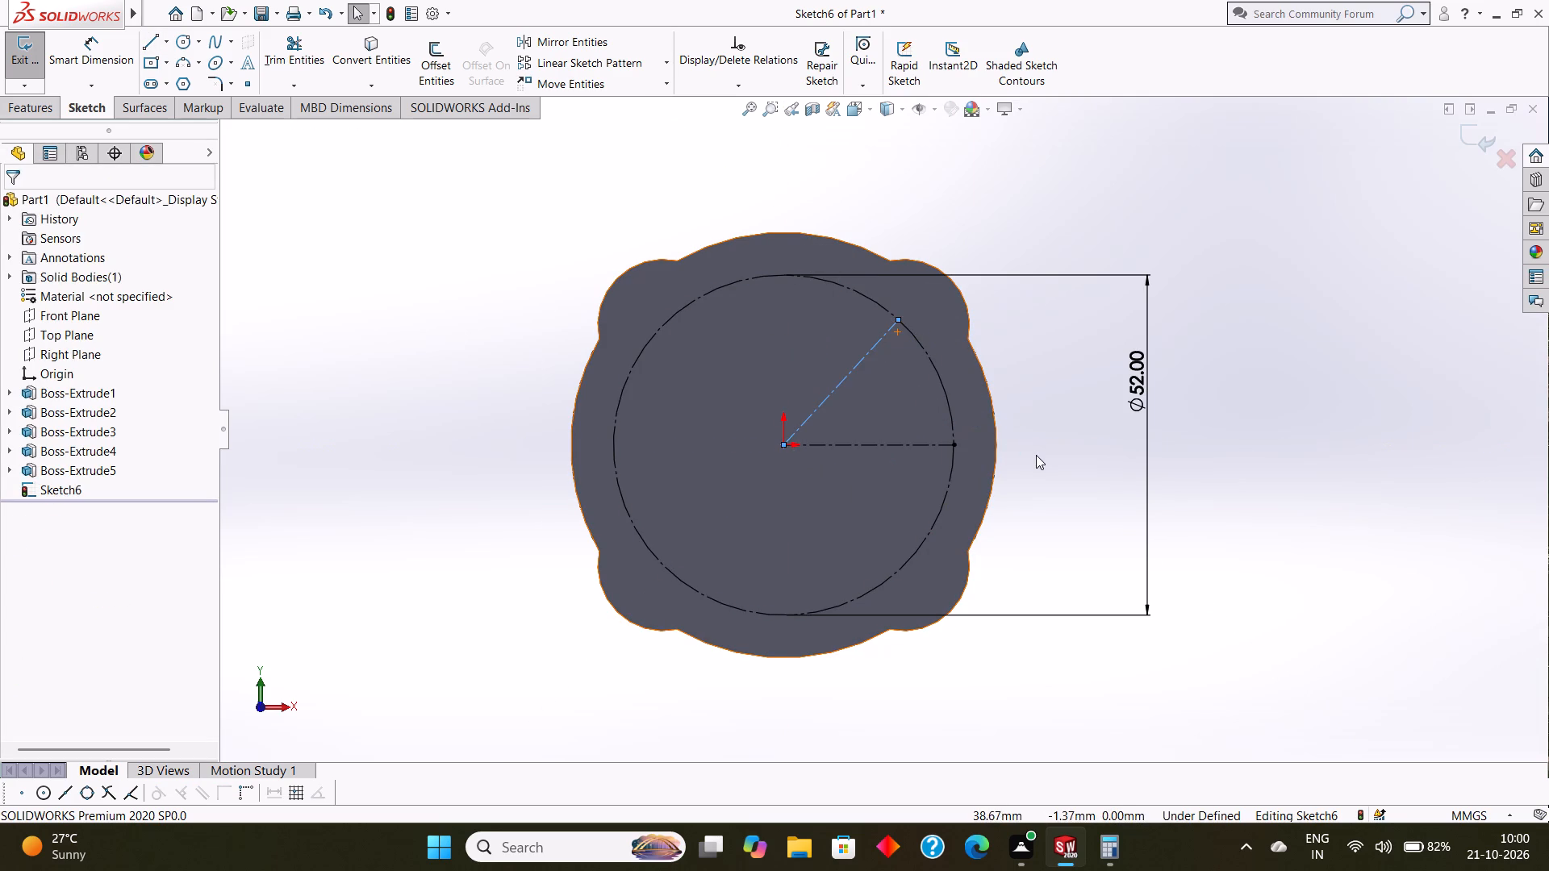
pyautogui.press('Escape')
# Dimension the angle between the horizontal and sloping centerlines to 45°.
pyautogui.click(106, 44)
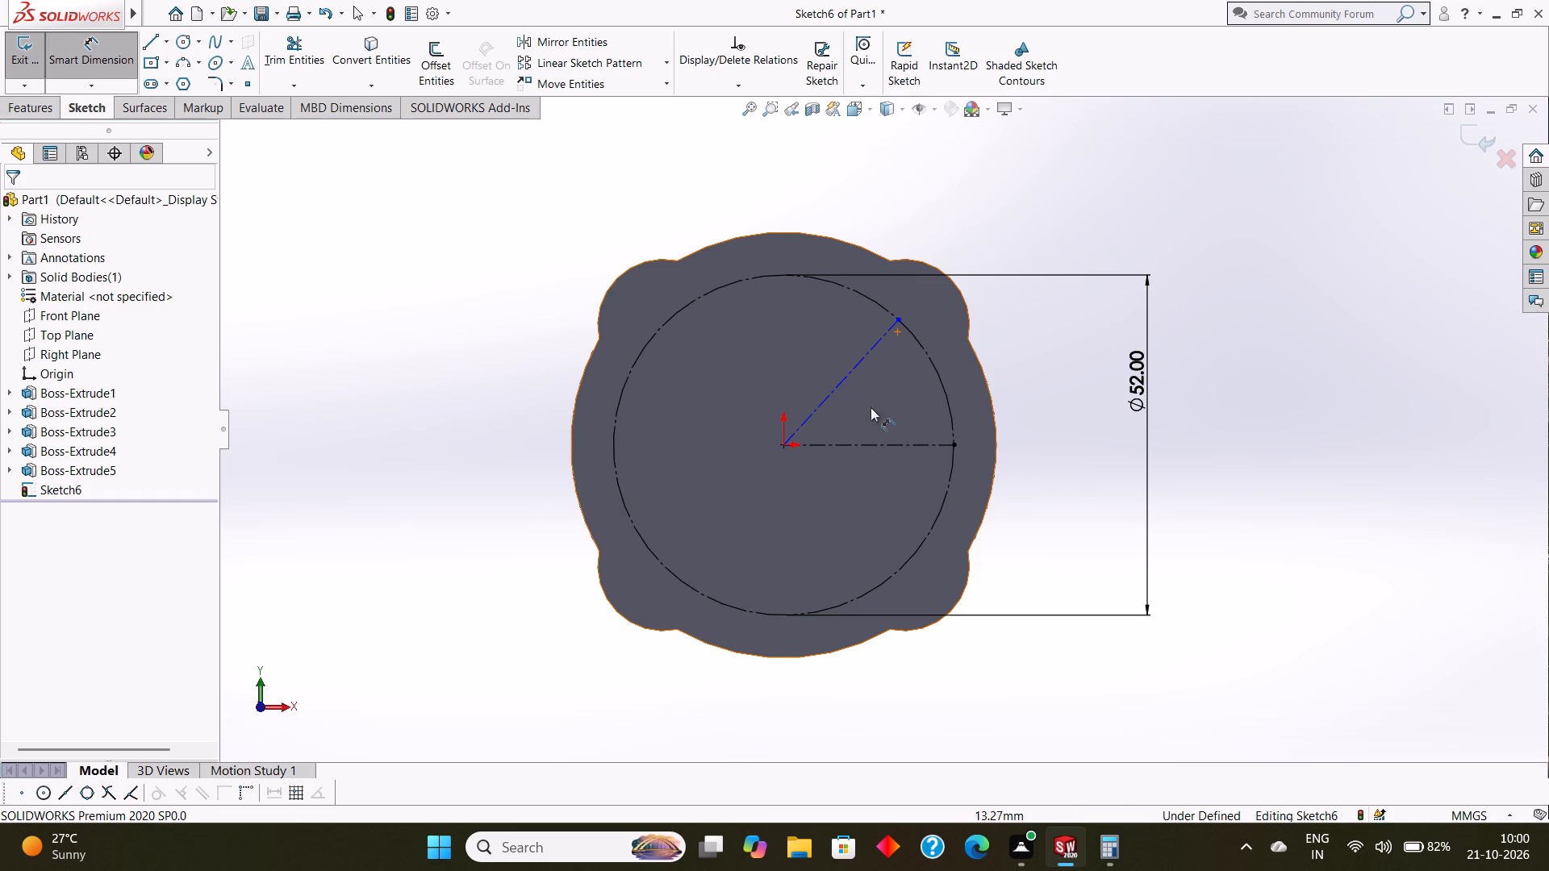
pyautogui.click(908, 449)
pyautogui.click(853, 369)
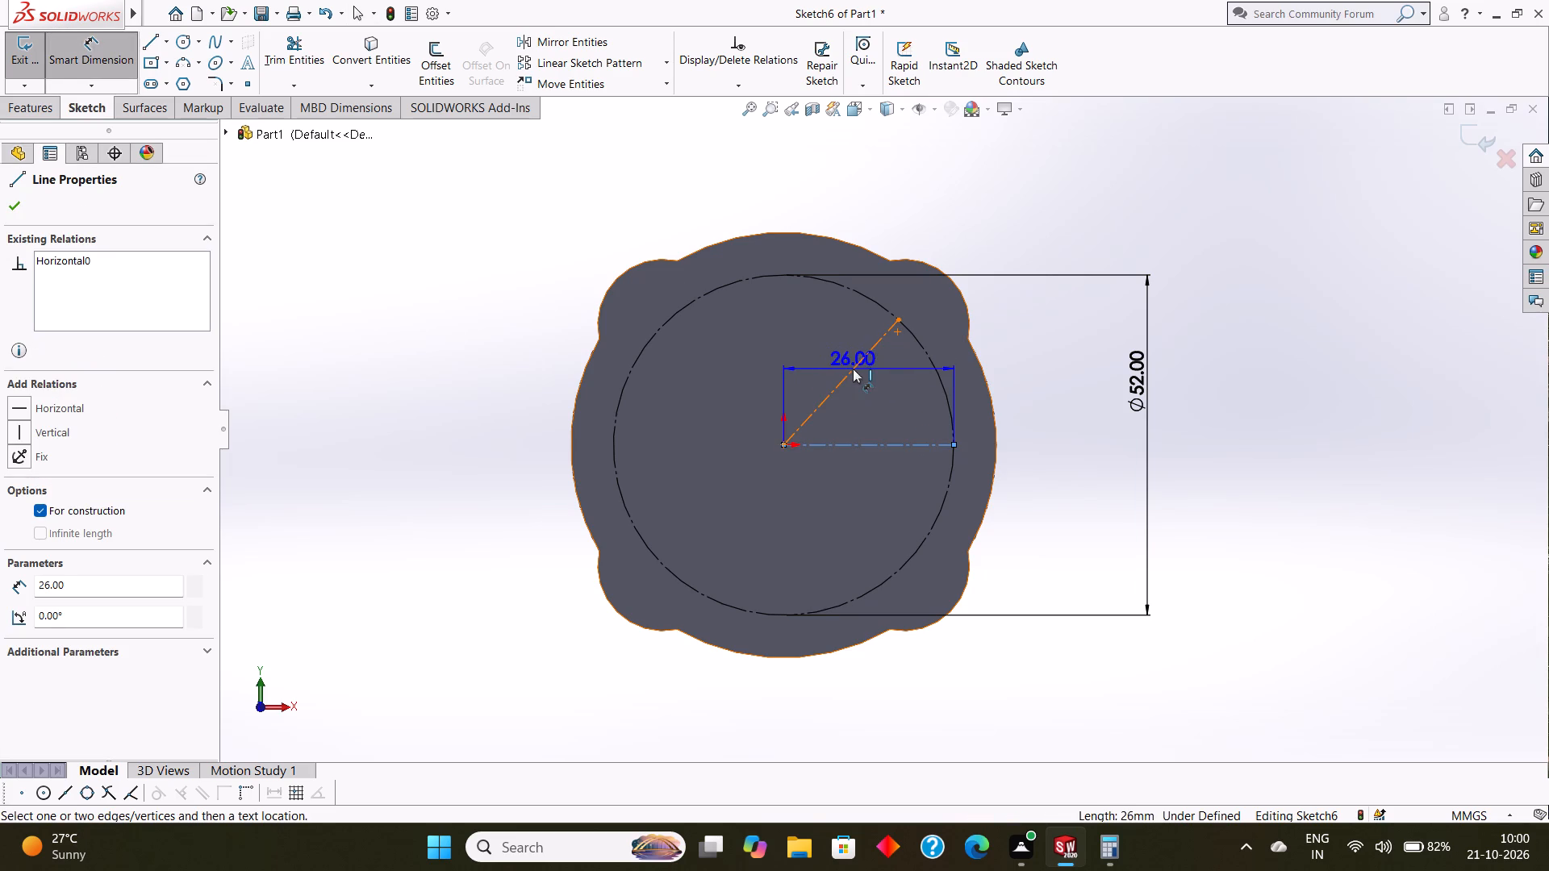
pyautogui.click(887, 388)
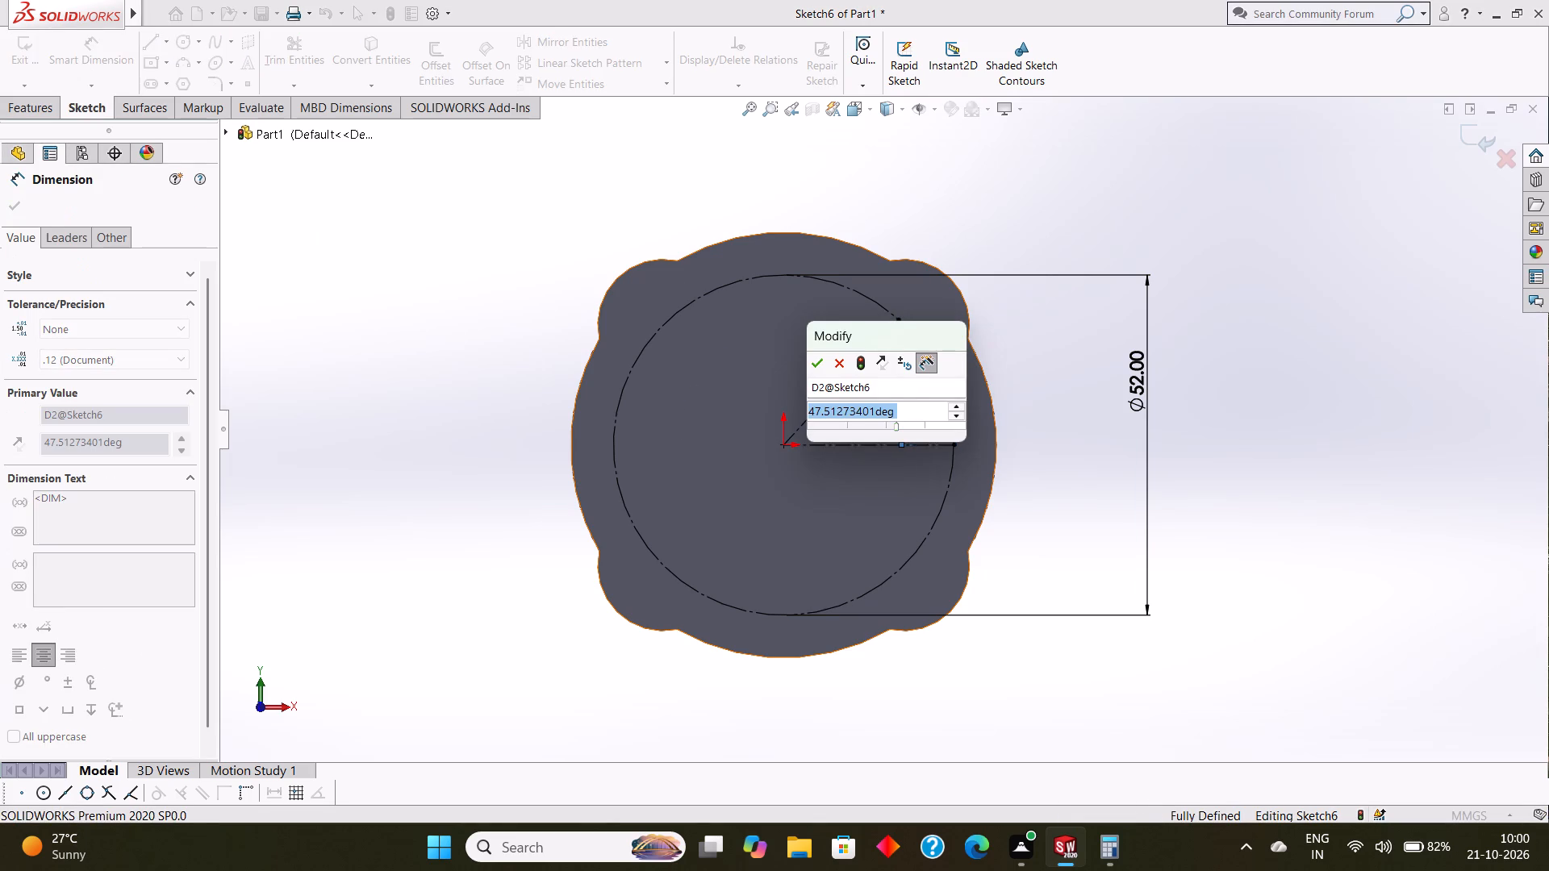
pyautogui.write('45')
pyautogui.press('Return')
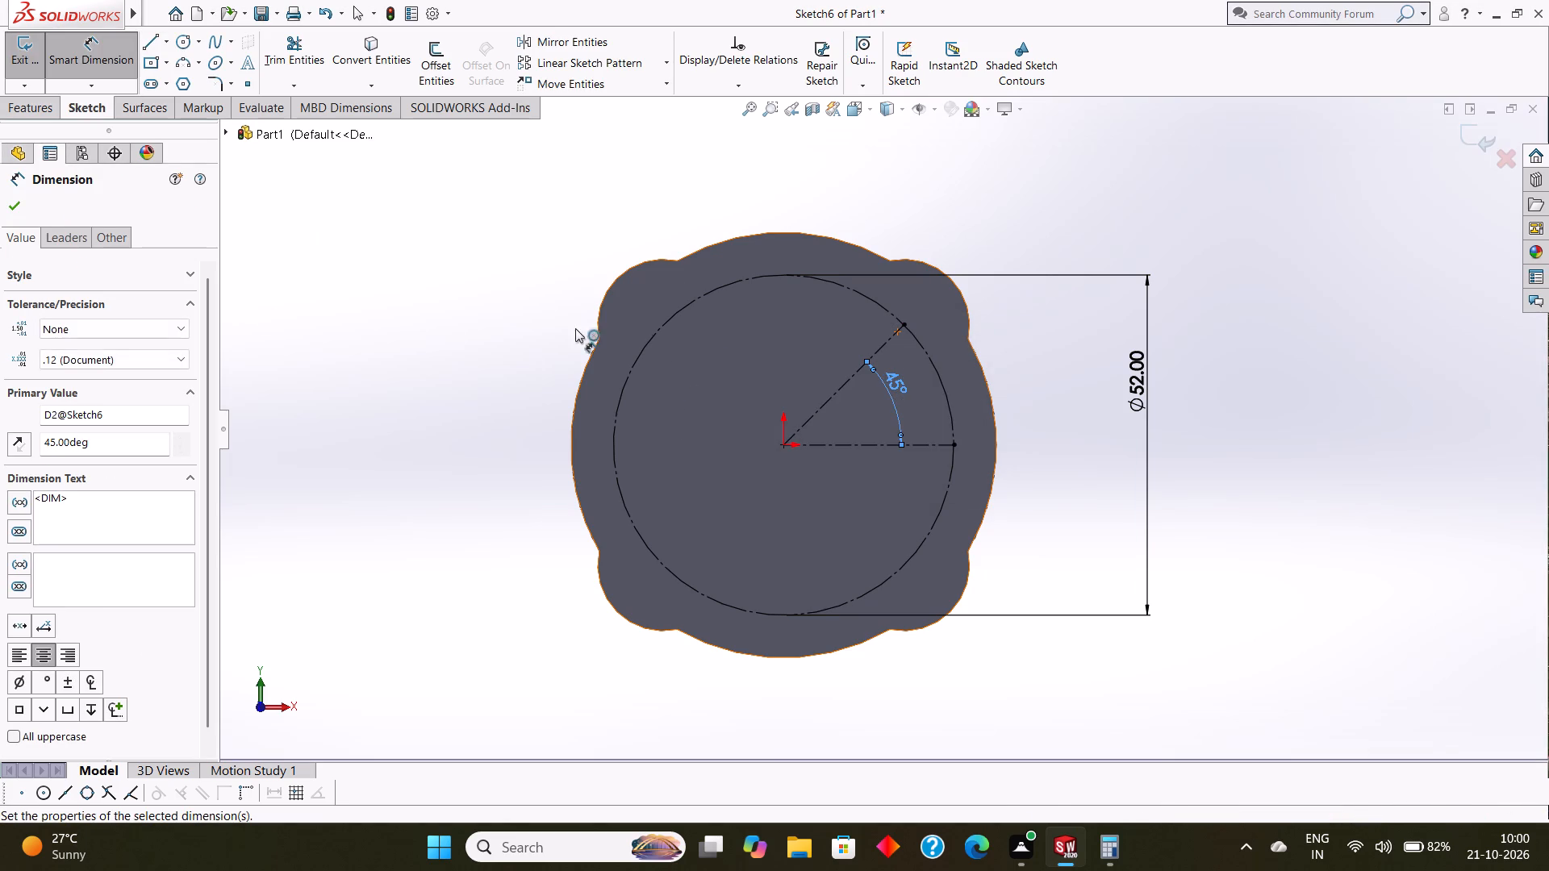
pyautogui.click(5, 215)
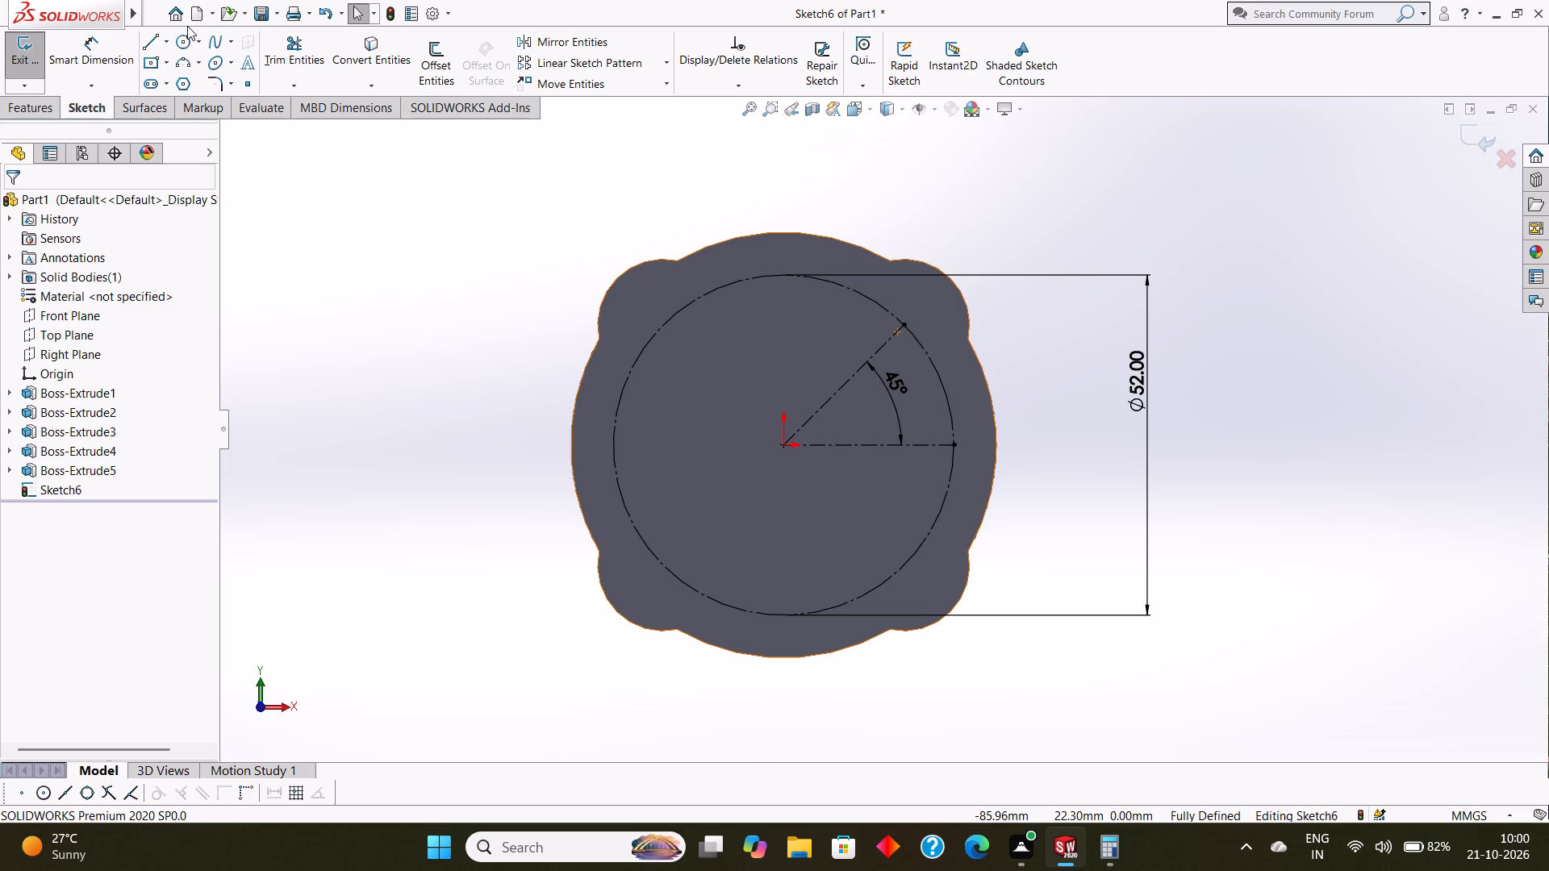
# Draw a circle of 2.50 mm radius centred where the 45° centerline meets the 52 mm construction circle.
pyautogui.click(184, 34)
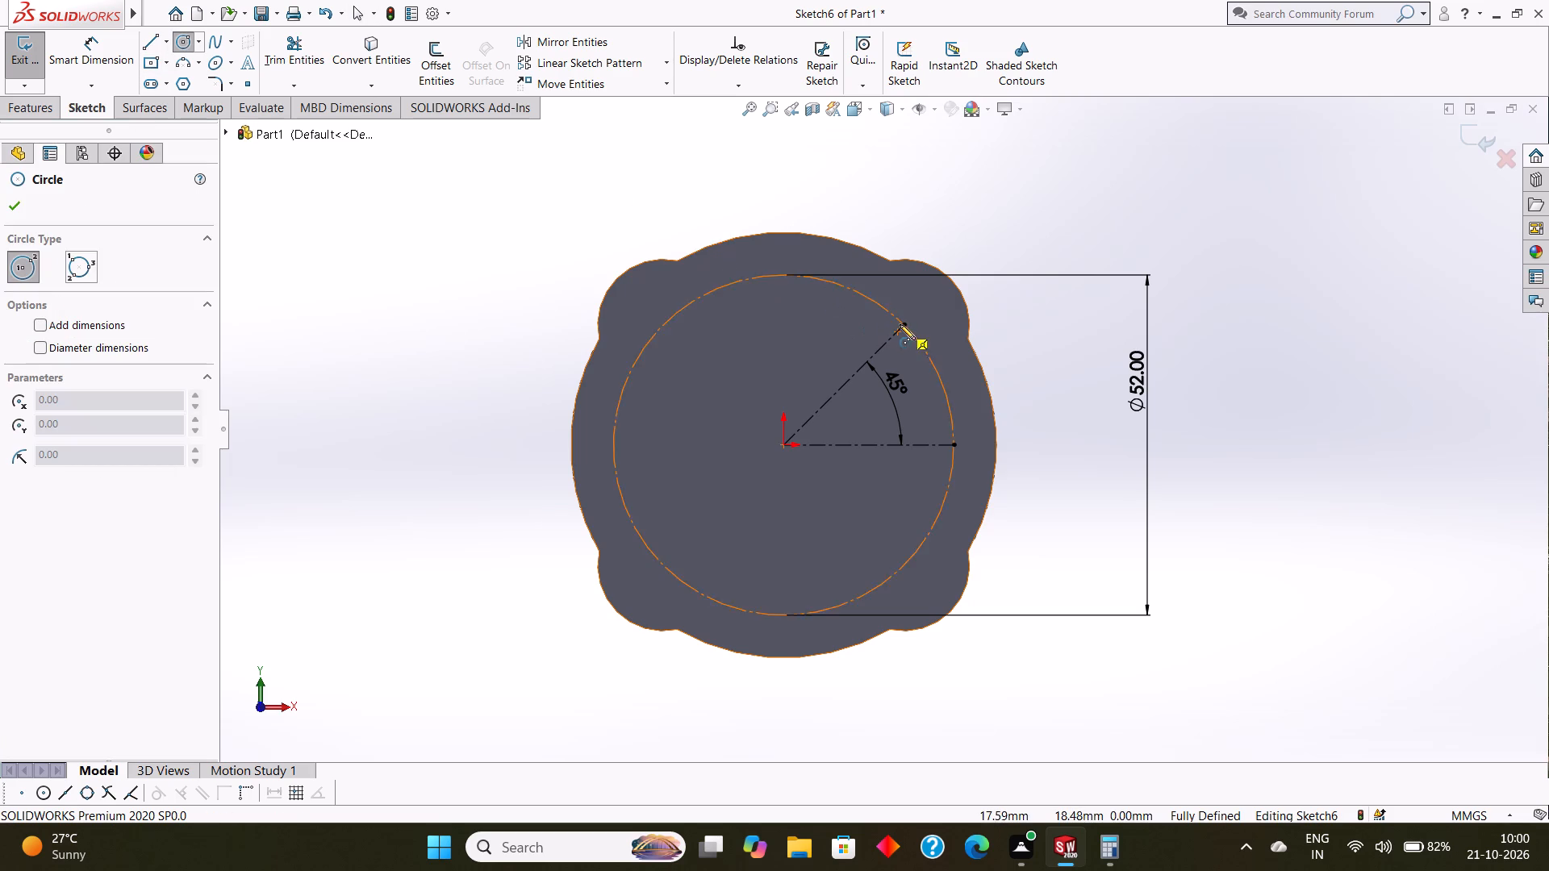
pyautogui.moveTo(904, 323); pyautogui.dragTo(918, 348)
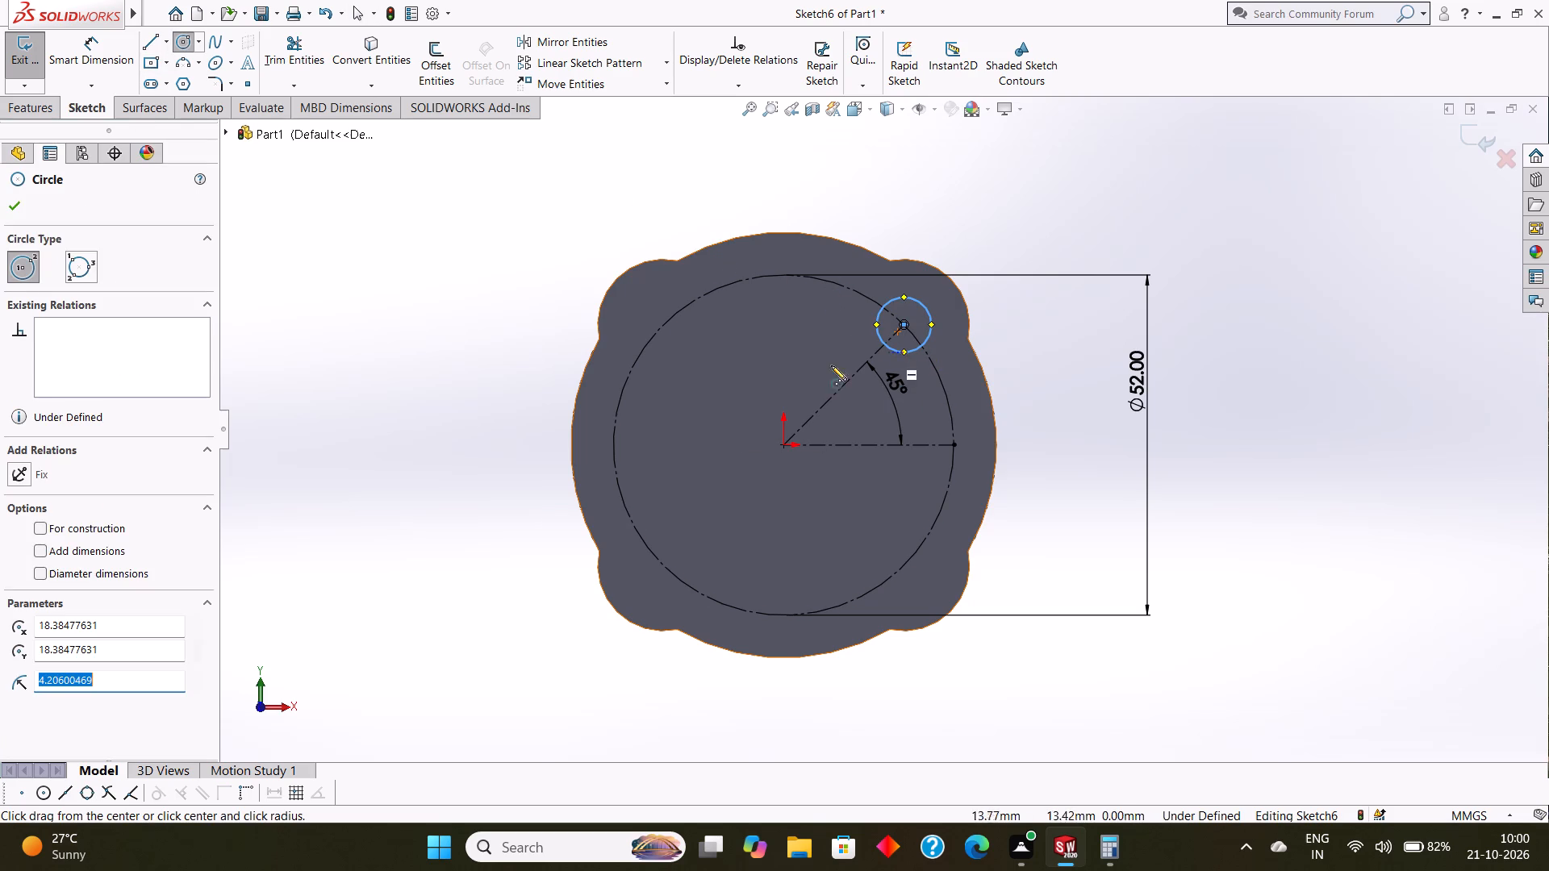
pyautogui.press('BackSpace')
pyautogui.write('2.50')
pyautogui.press('Return')
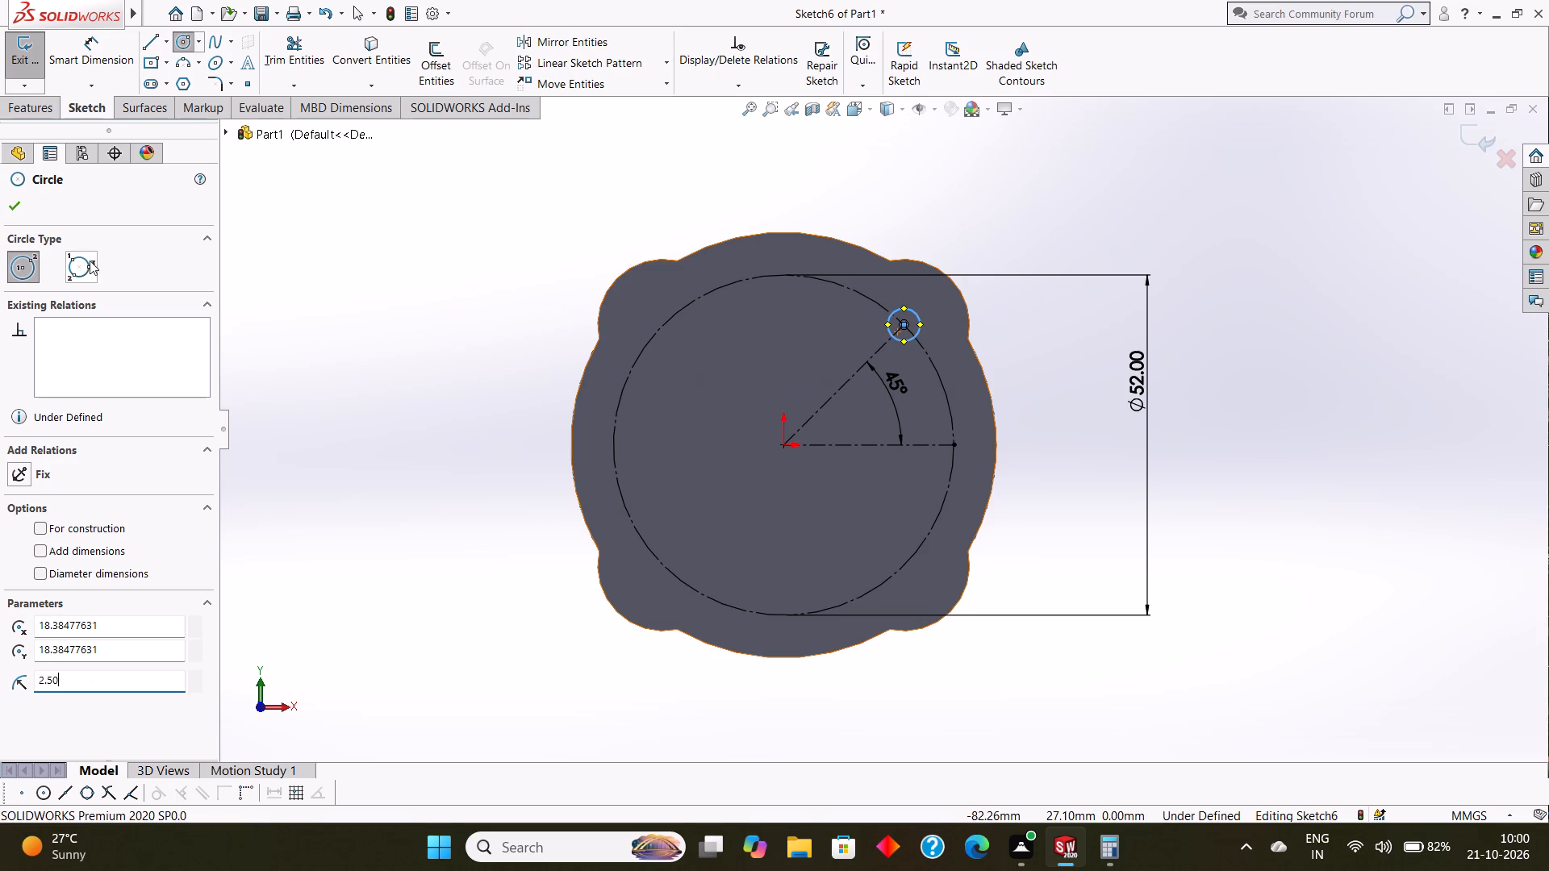
pyautogui.click(15, 204)
# Add a 5 mm diameter dimension to the small circle at the end of the 45° centerline.
pyautogui.click(98, 56)
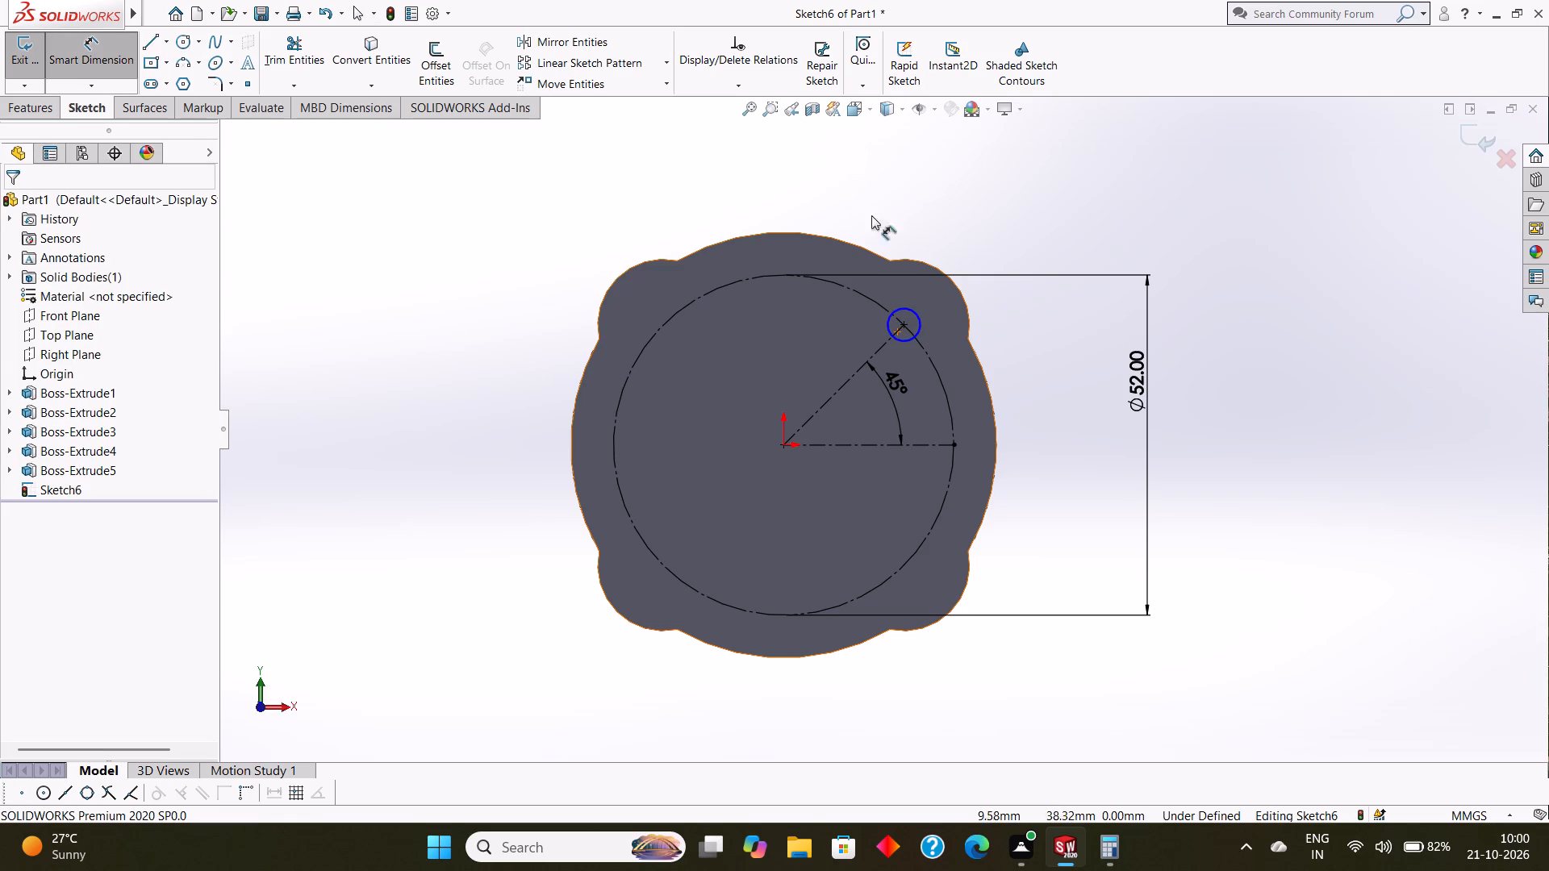
pyautogui.click(914, 307)
pyautogui.click(1012, 247)
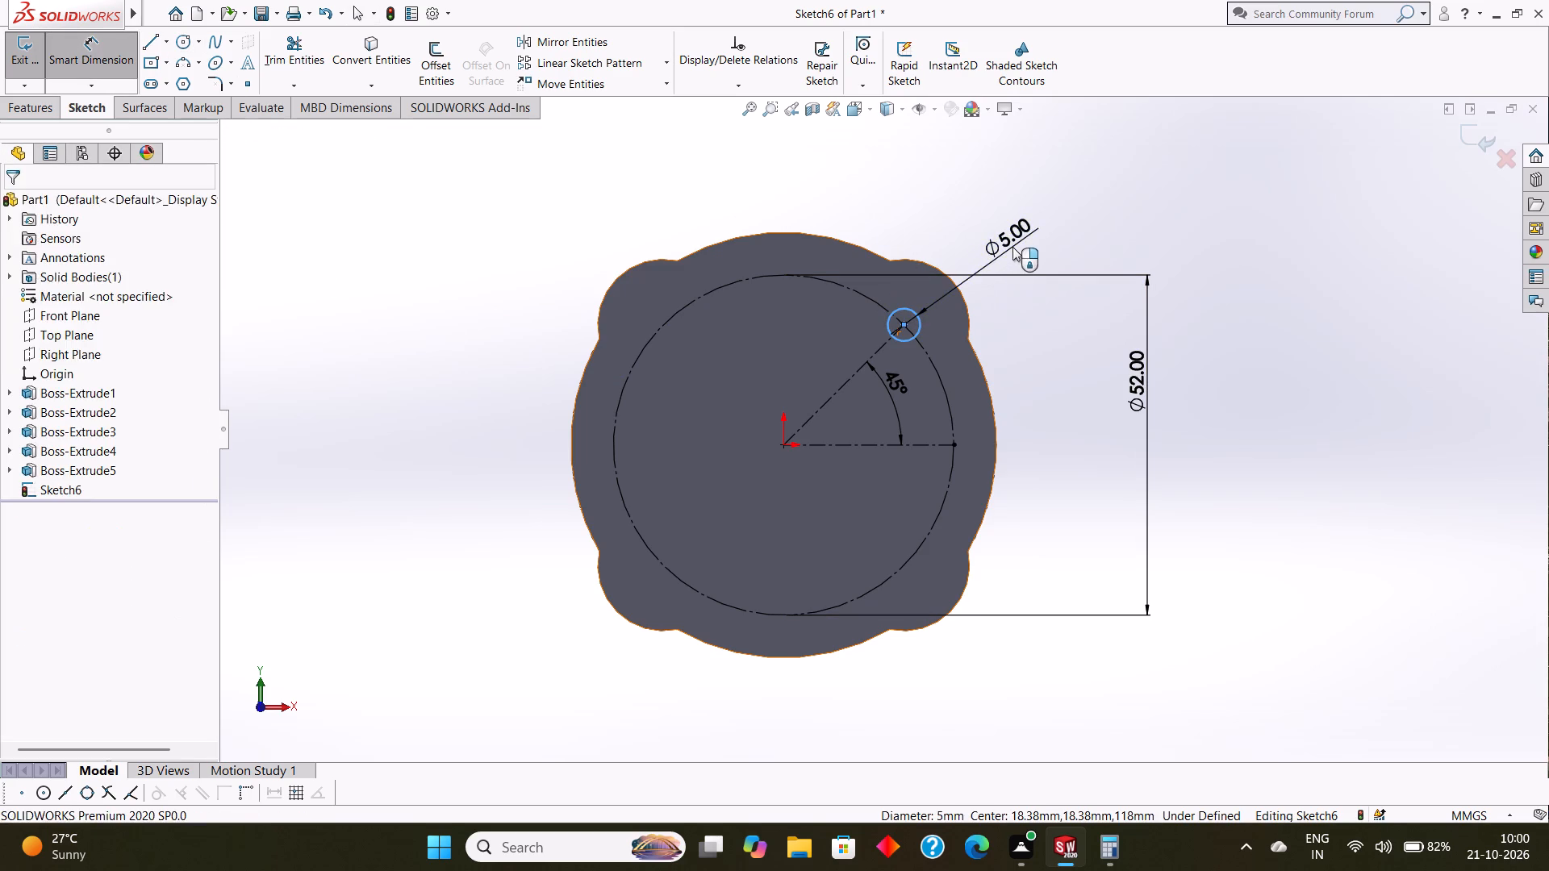
pyautogui.click(943, 231)
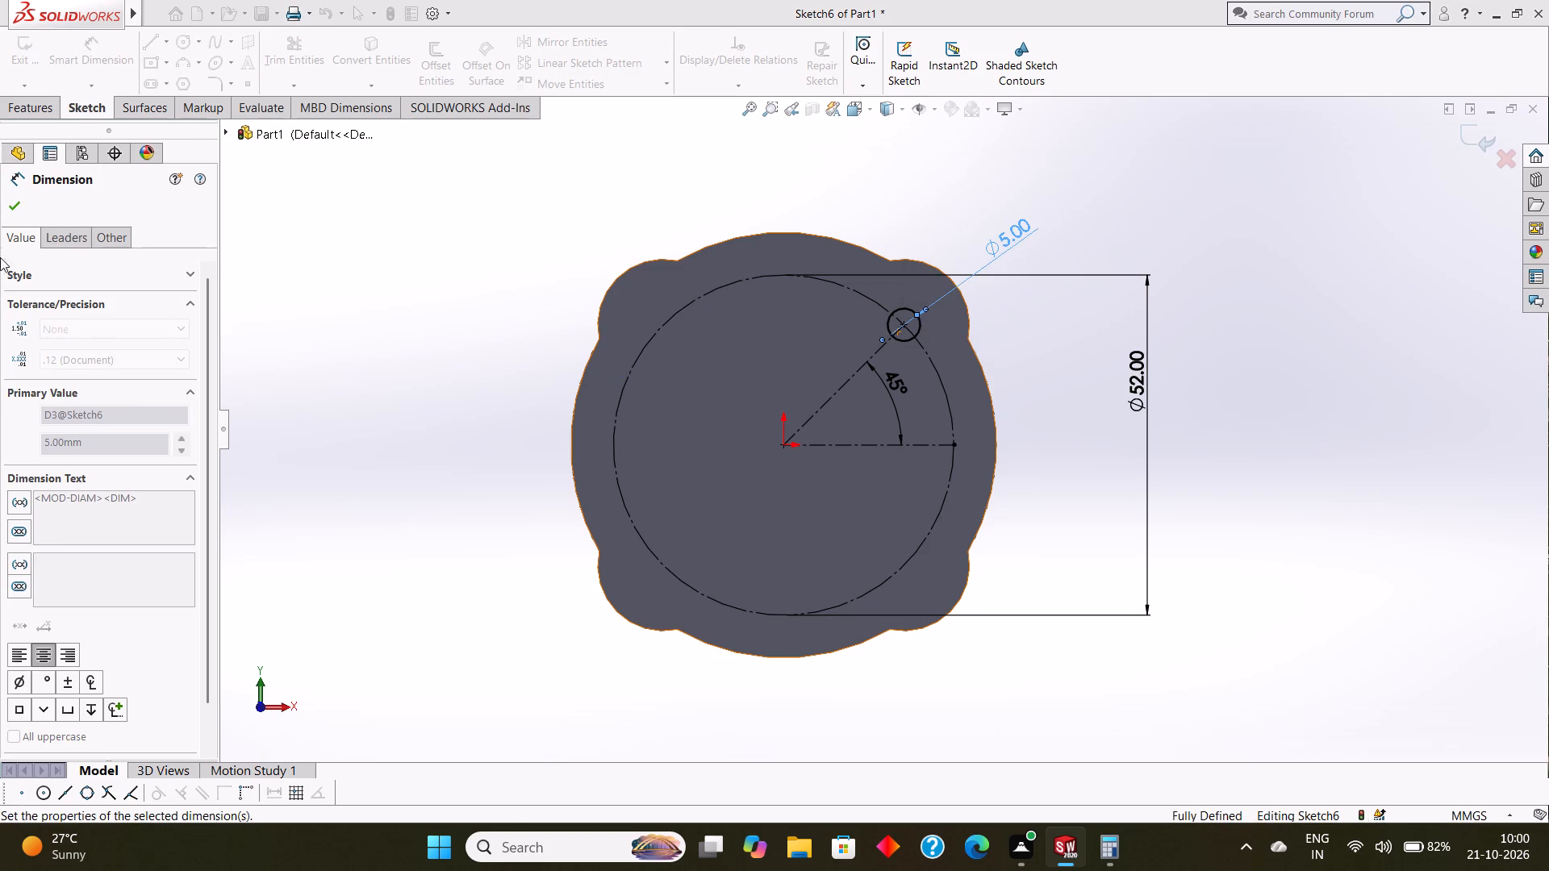
pyautogui.click(10, 211)
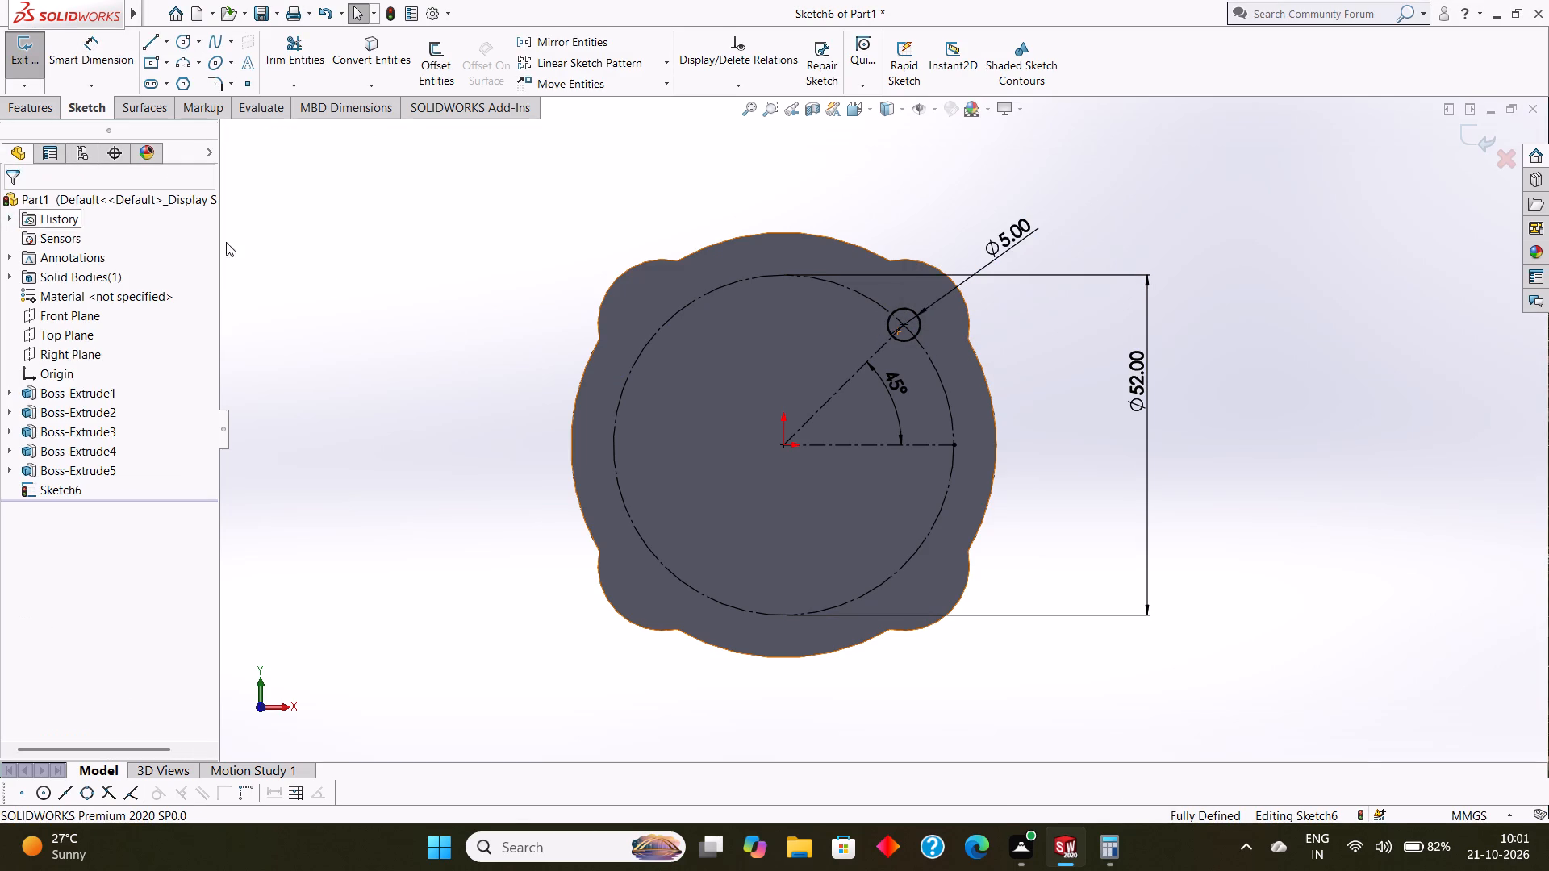
# Circular-pattern the 5 mm circle about the origin as 4 equally spaced instances over 360°.
pyautogui.click(668, 63)
pyautogui.click(639, 105)
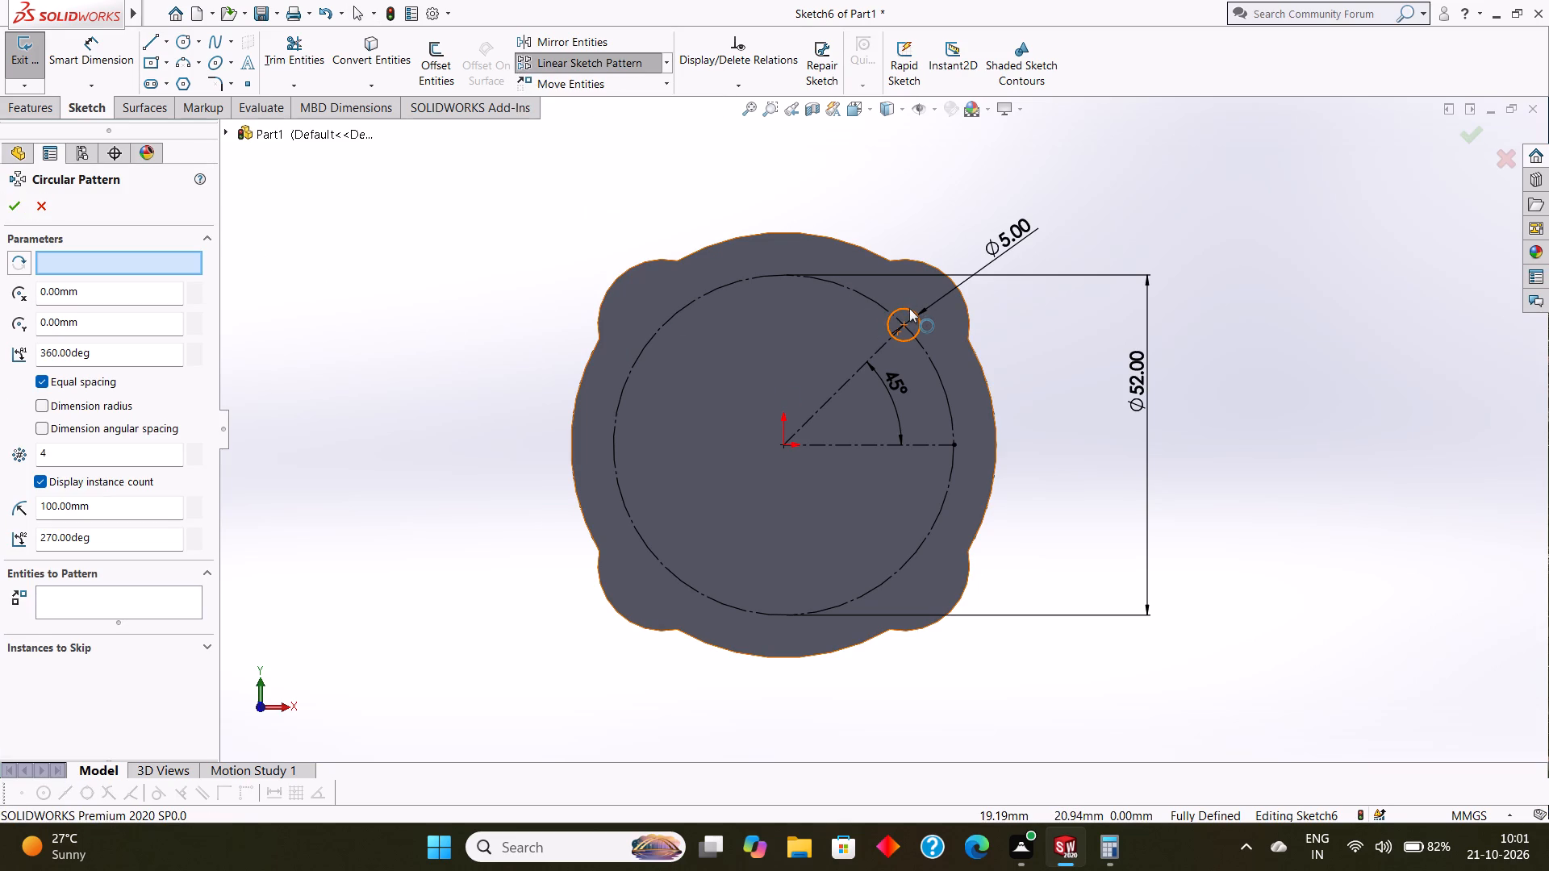
pyautogui.click(905, 308)
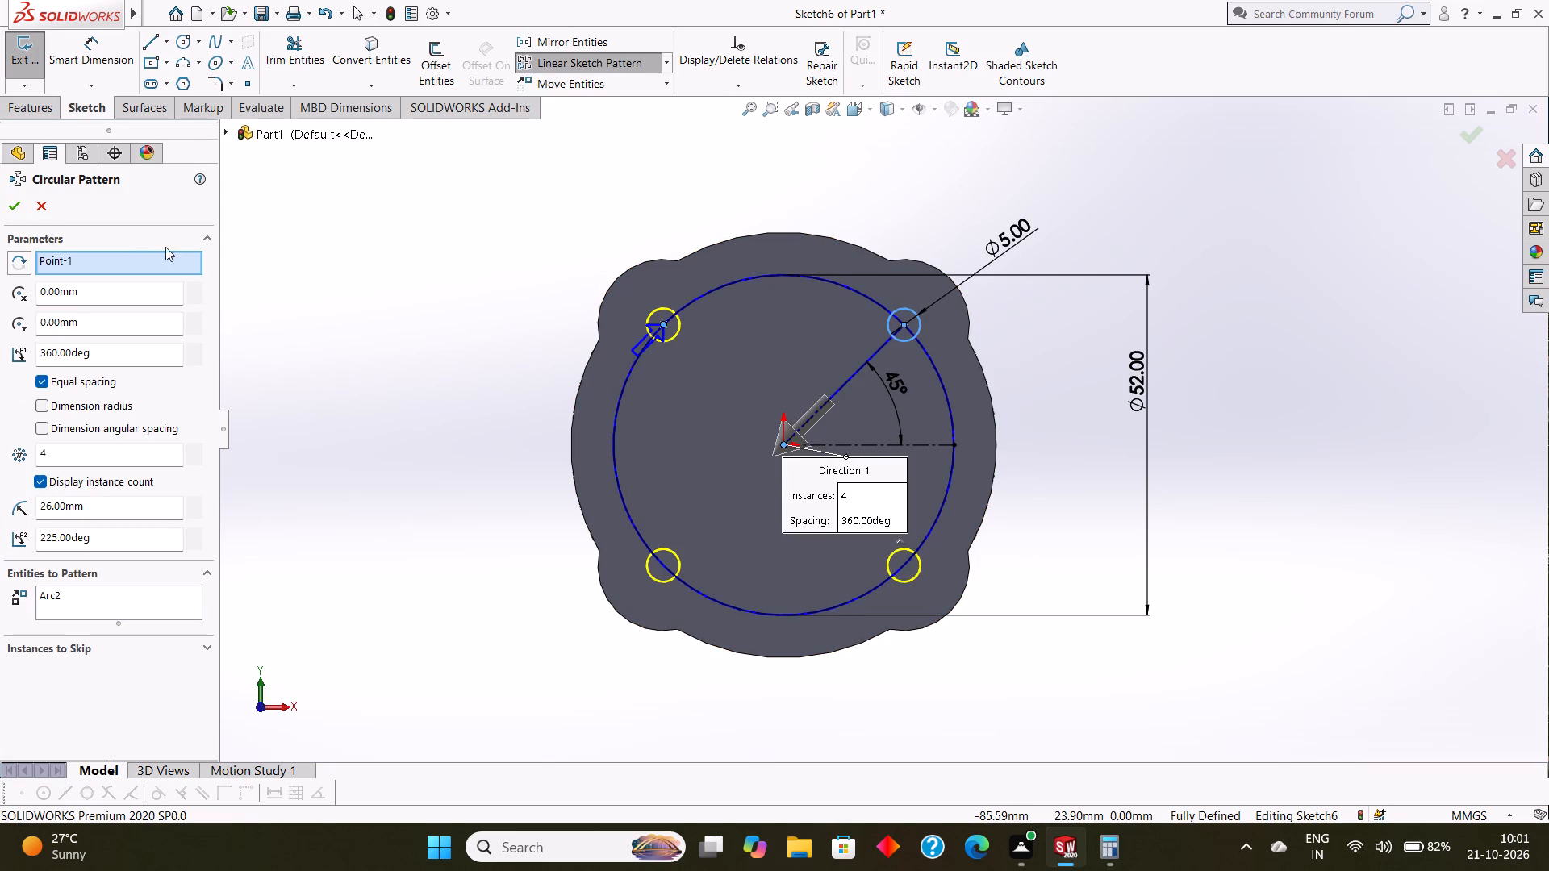
pyautogui.click(10, 206)
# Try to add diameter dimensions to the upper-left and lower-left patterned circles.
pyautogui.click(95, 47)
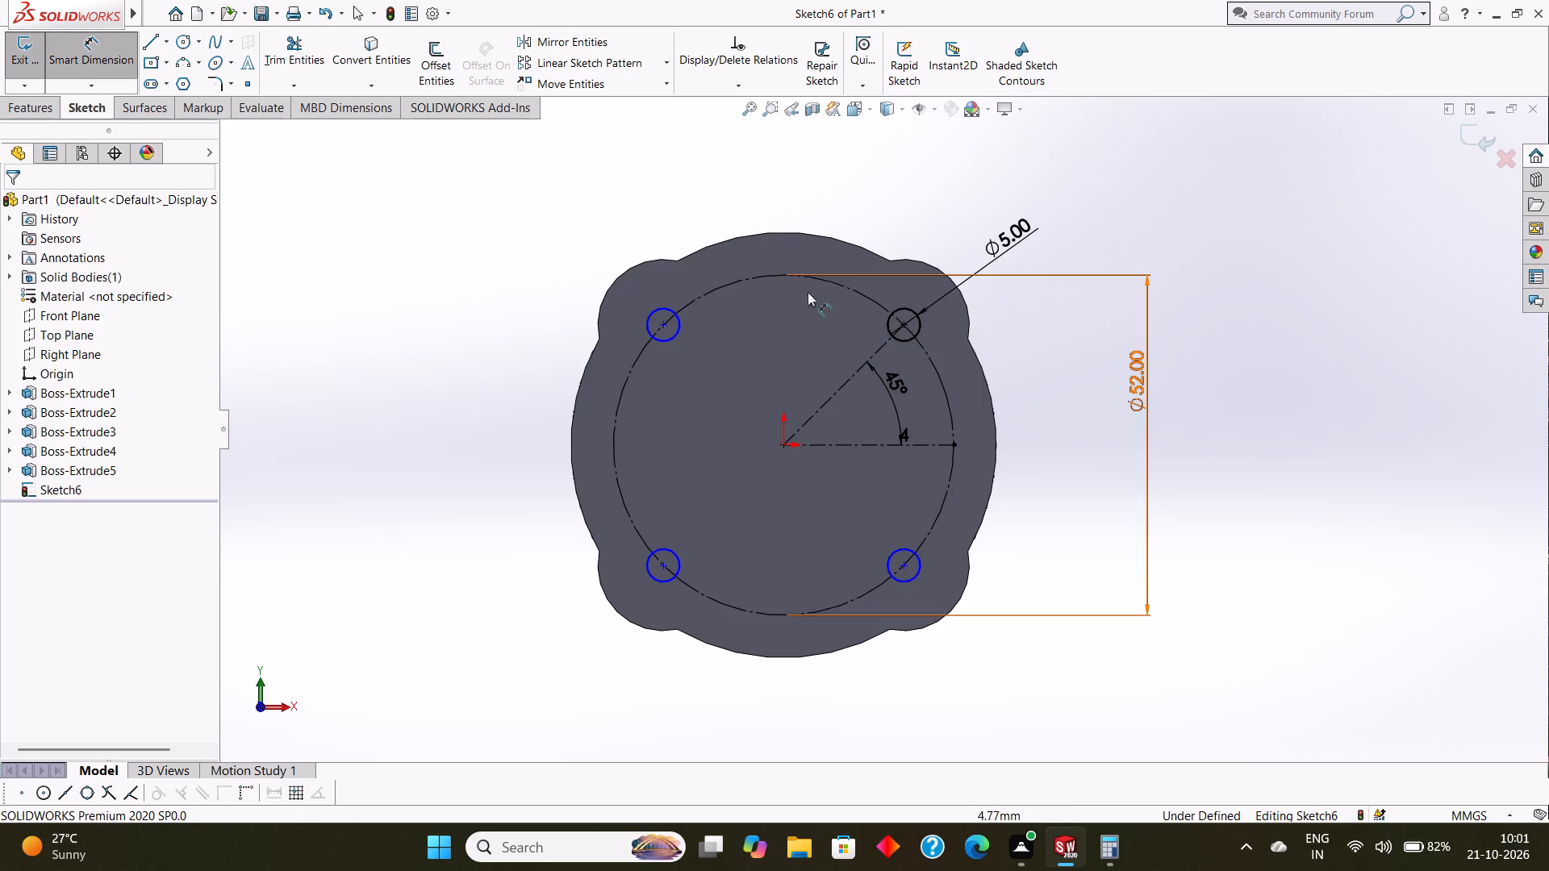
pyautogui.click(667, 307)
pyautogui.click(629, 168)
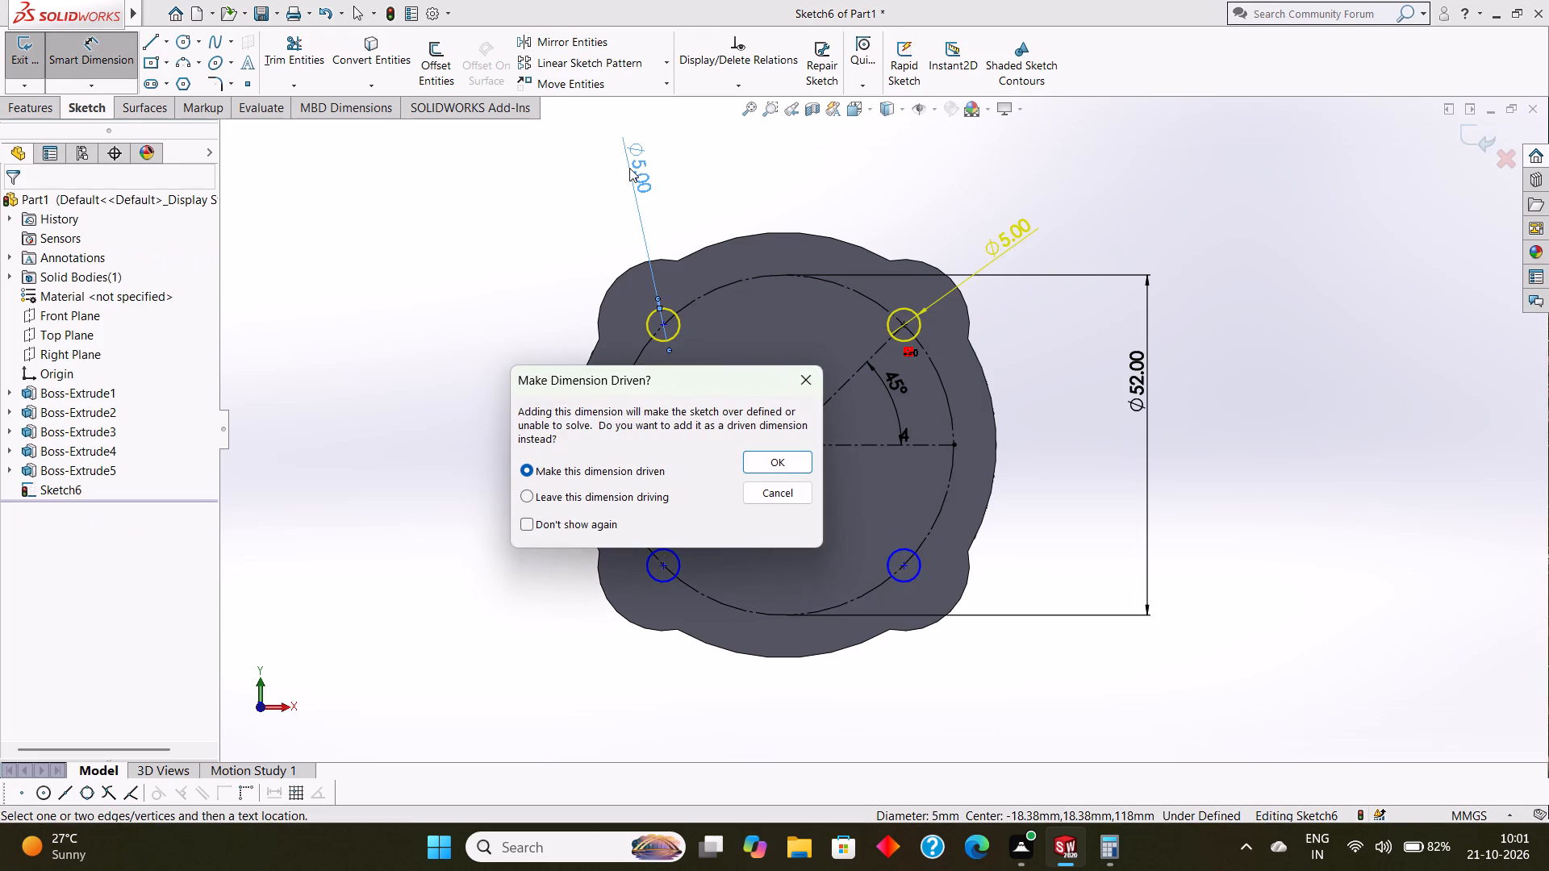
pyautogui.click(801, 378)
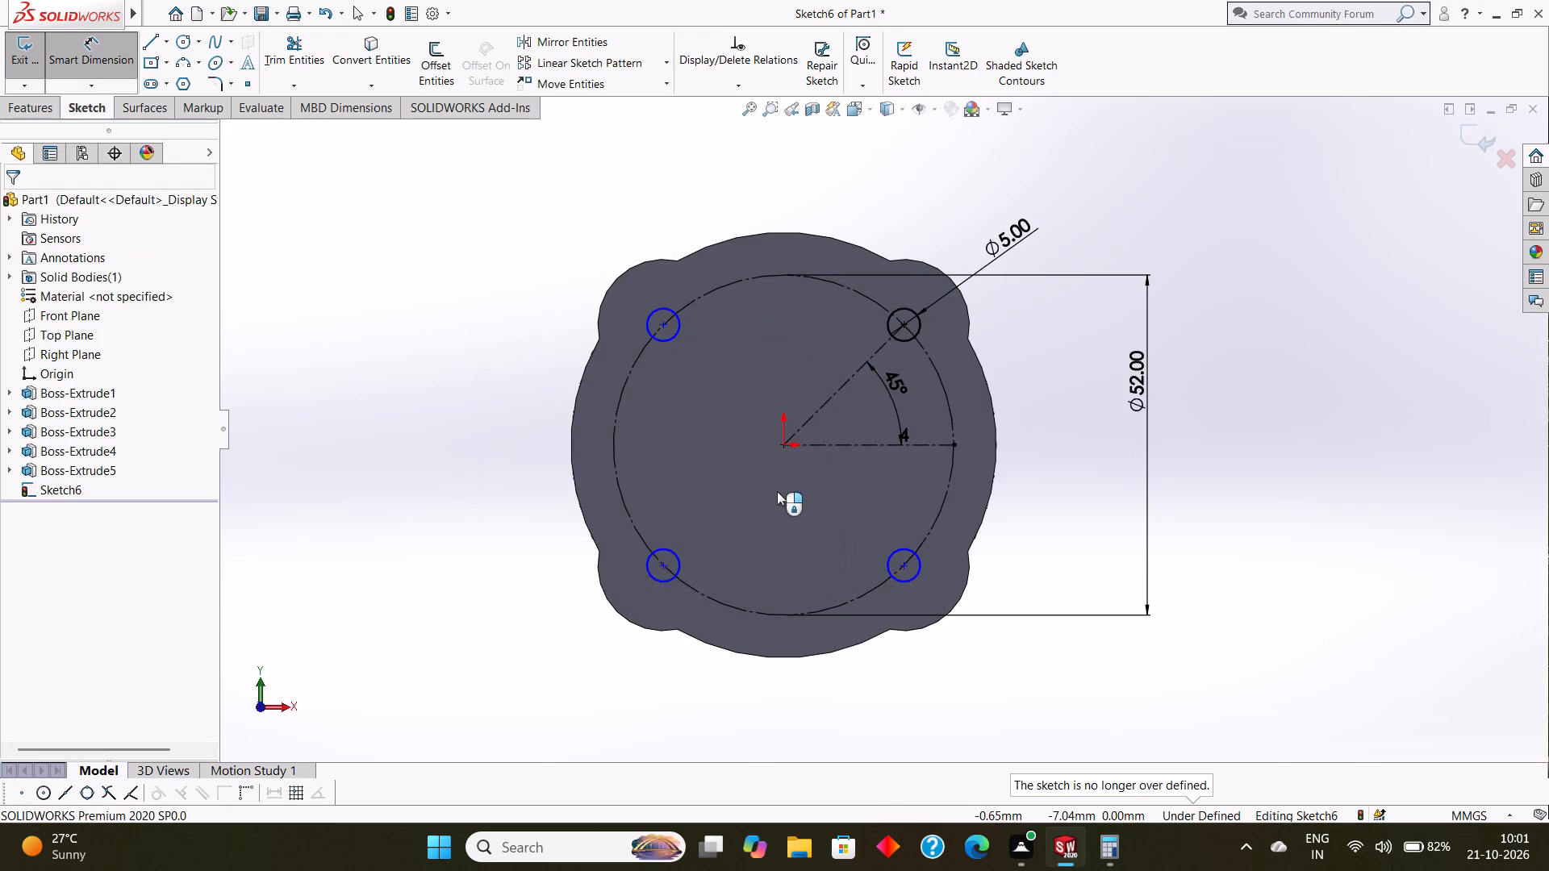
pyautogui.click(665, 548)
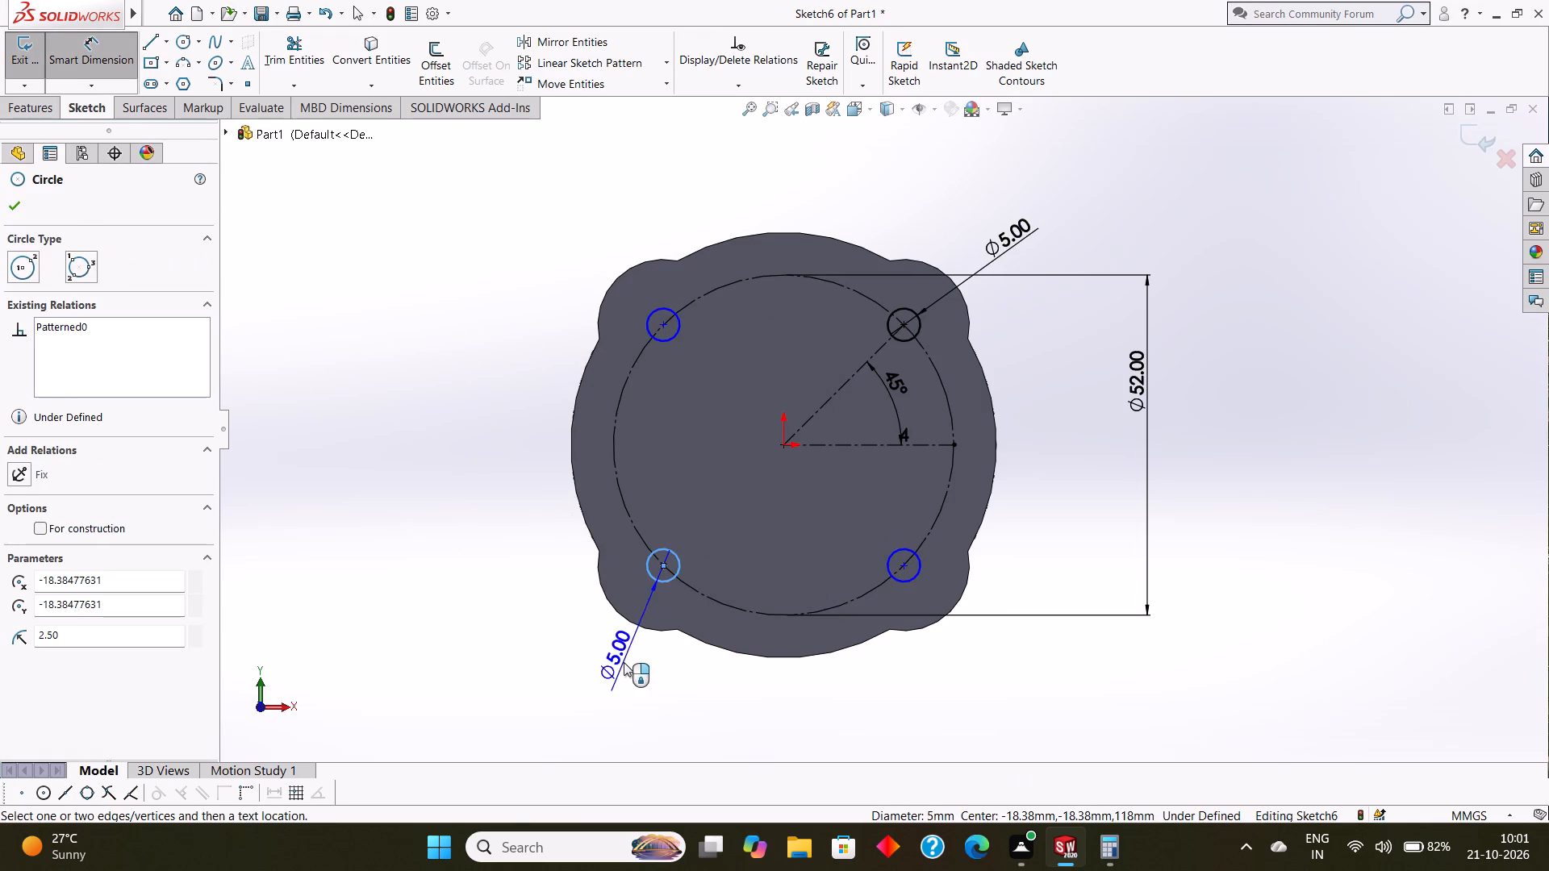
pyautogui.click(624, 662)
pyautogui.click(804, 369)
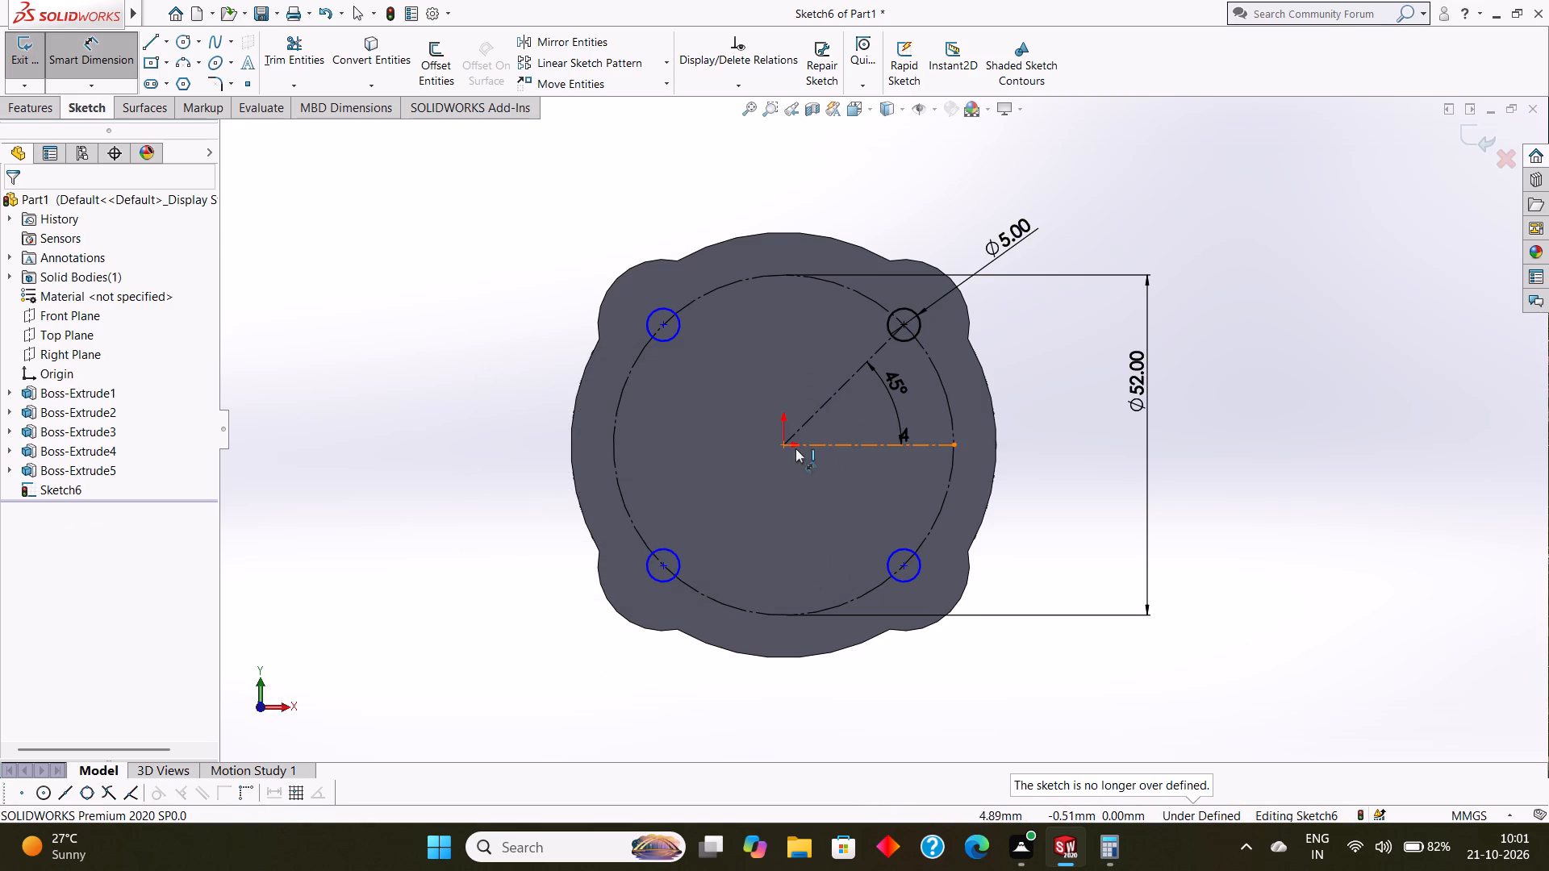
# Dimension the vertical distance from the origin to the centre of the lower-left patterned circle.
pyautogui.click(784, 445)
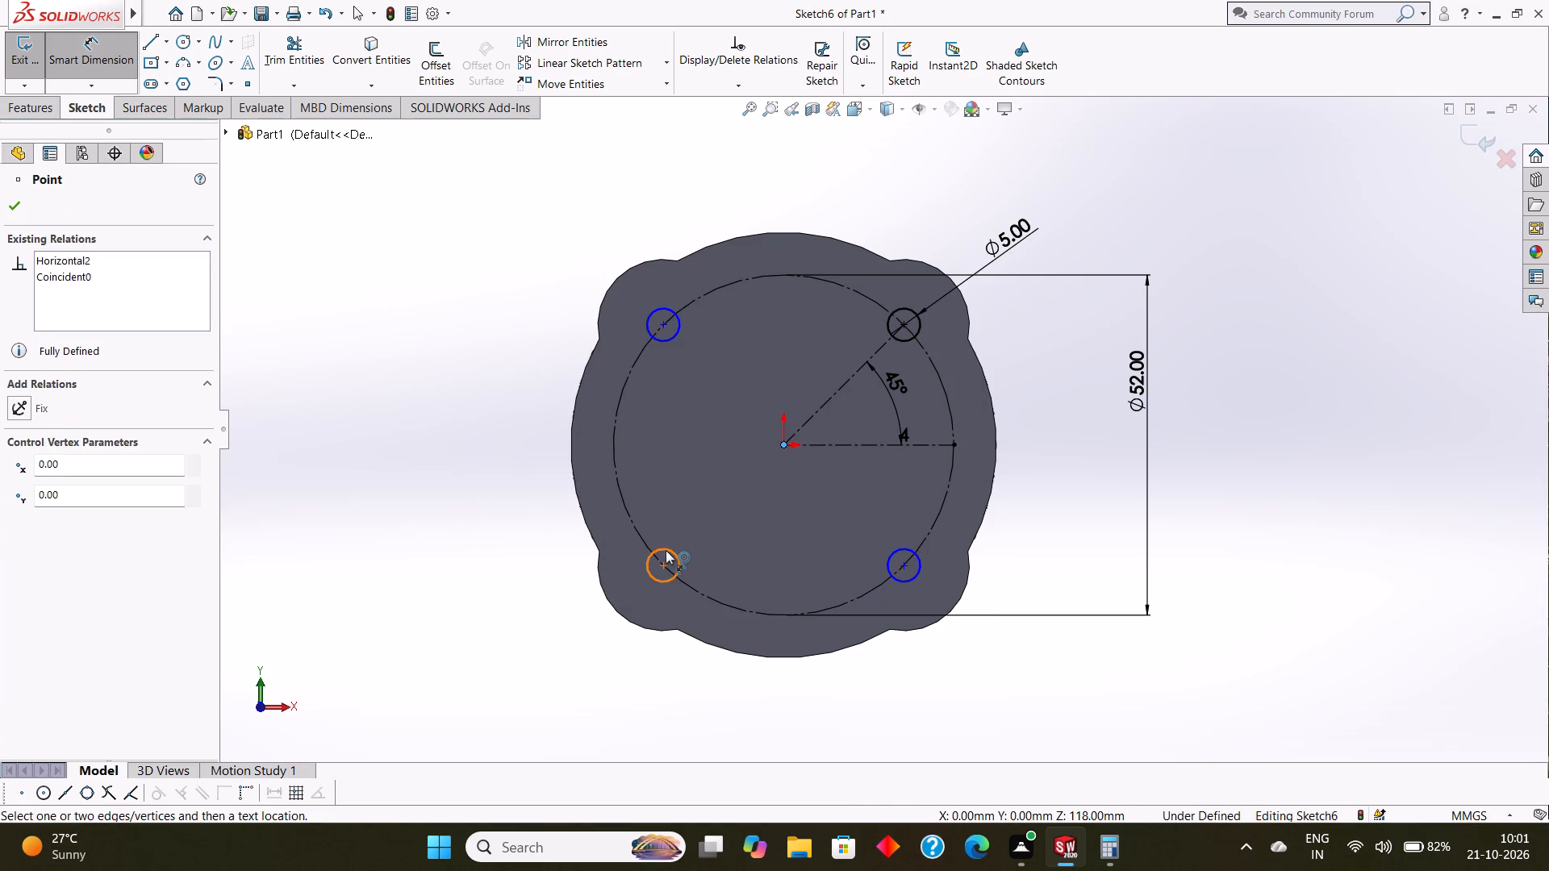
pyautogui.click(665, 548)
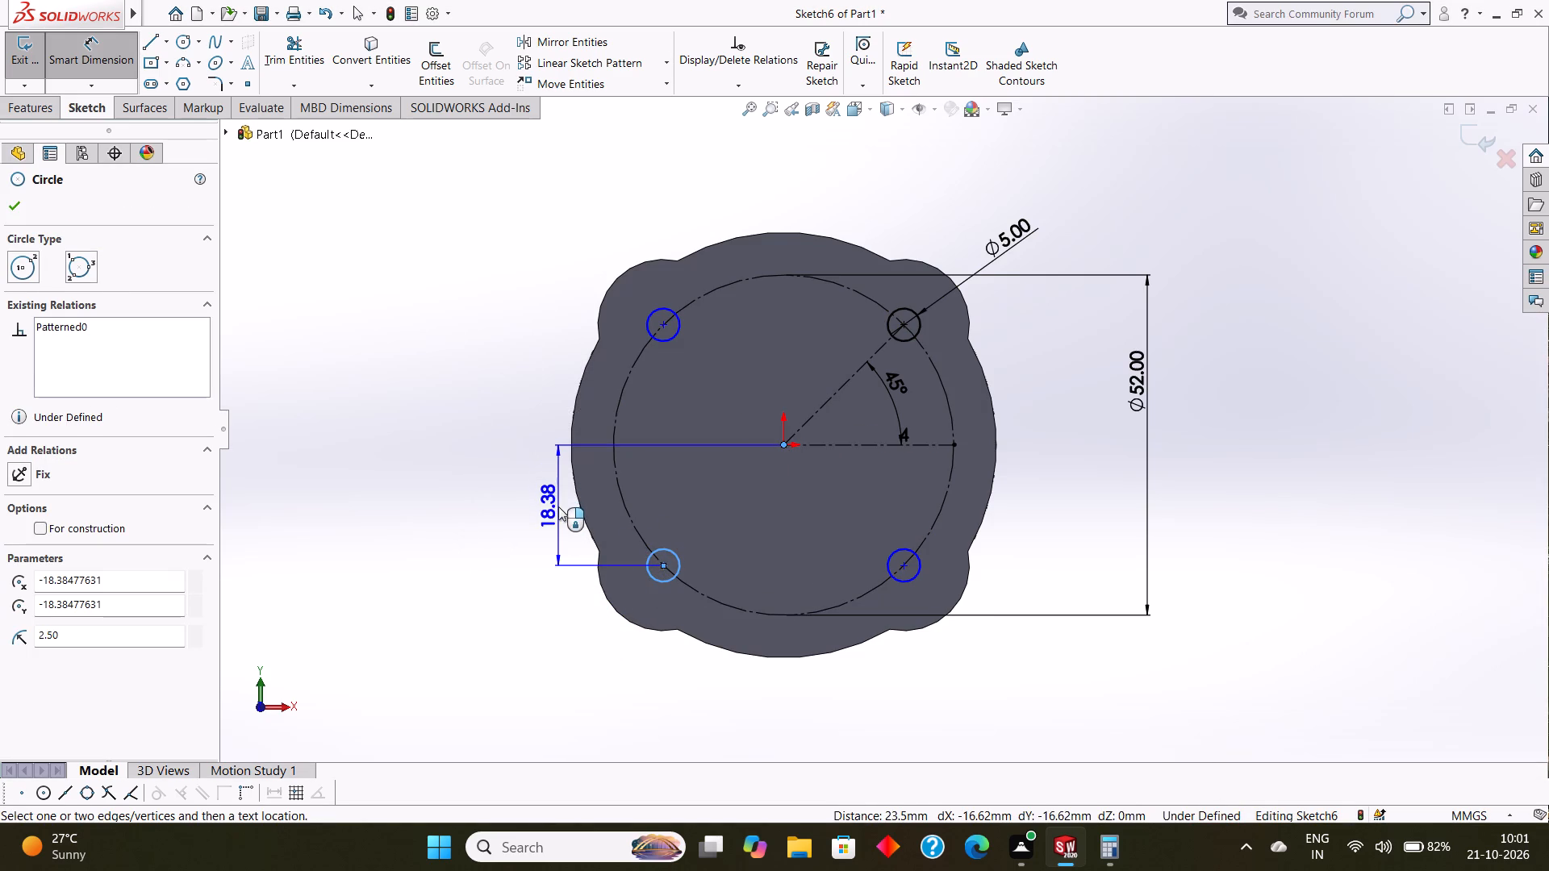
pyautogui.click(558, 506)
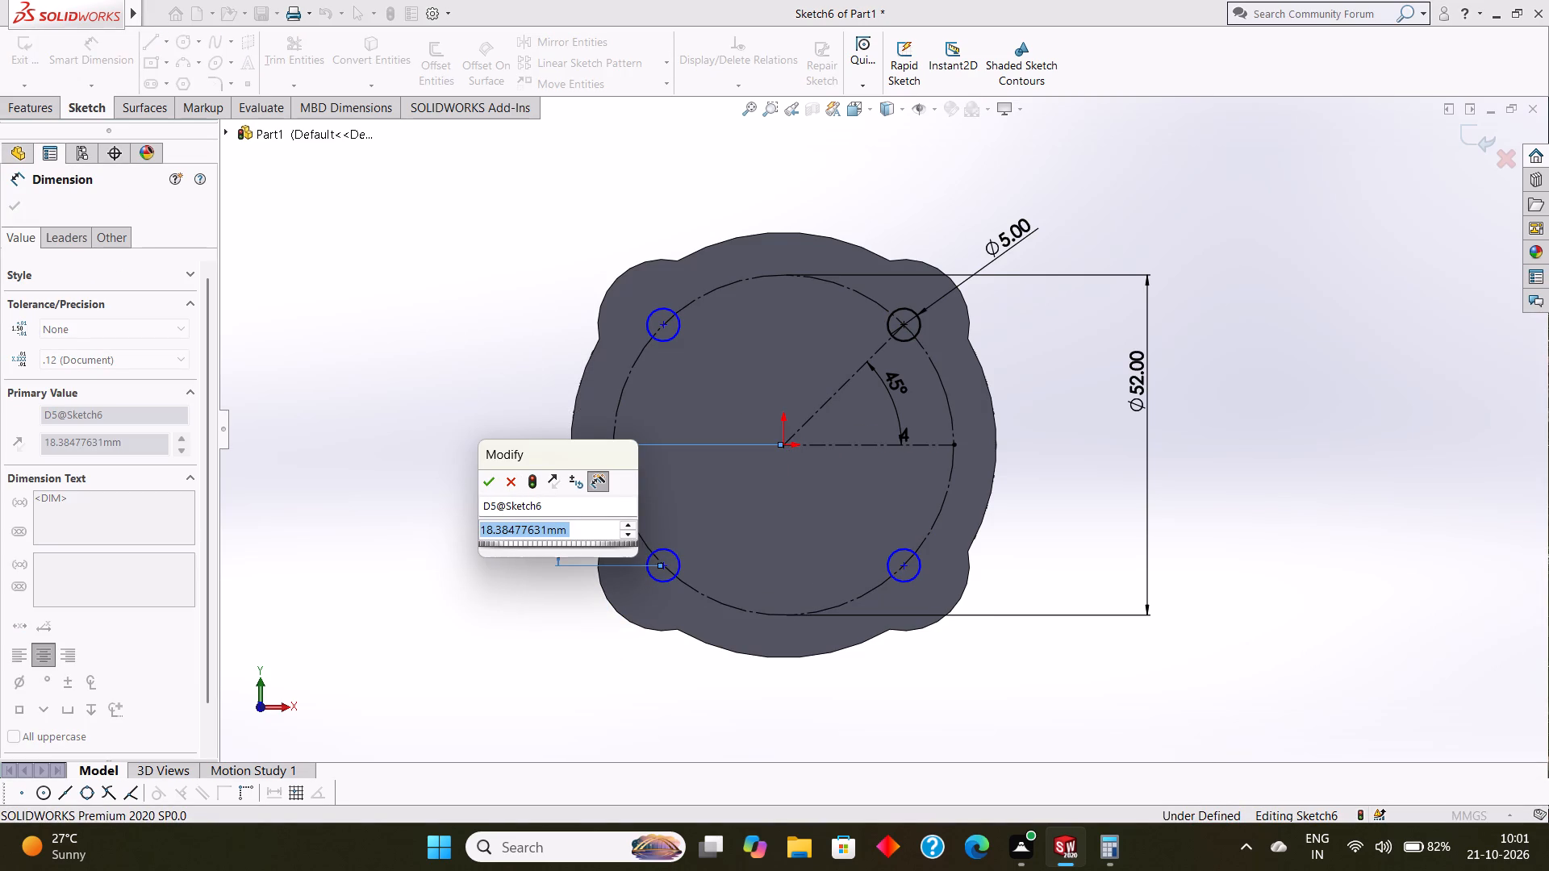
pyautogui.click(481, 485)
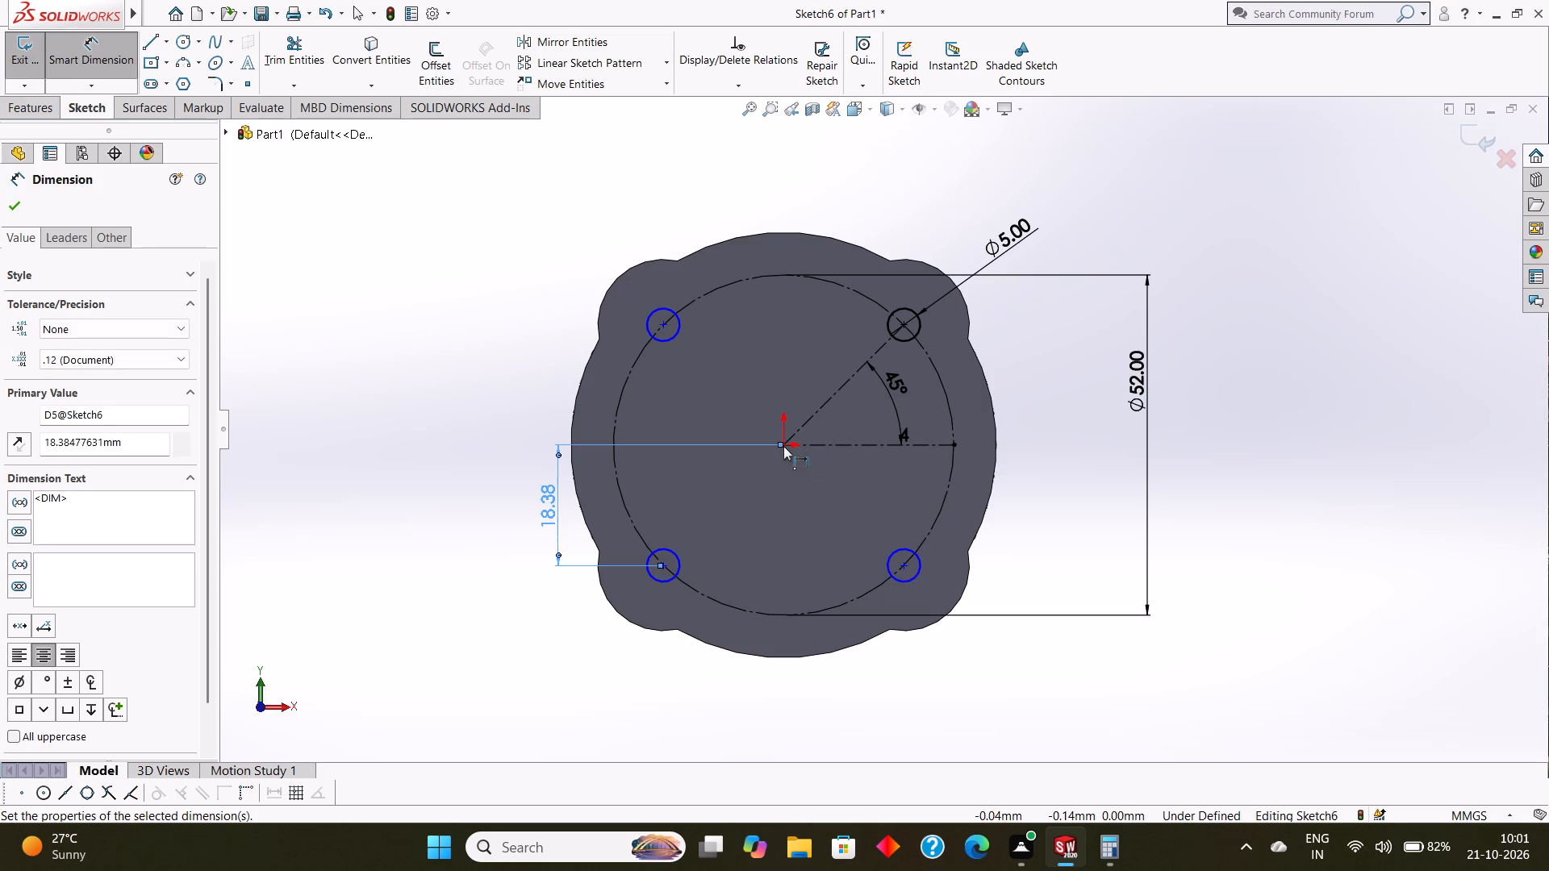
# Dimension the horizontal distance from the origin to the centre of the lower-left patterned circle.
pyautogui.click(787, 446)
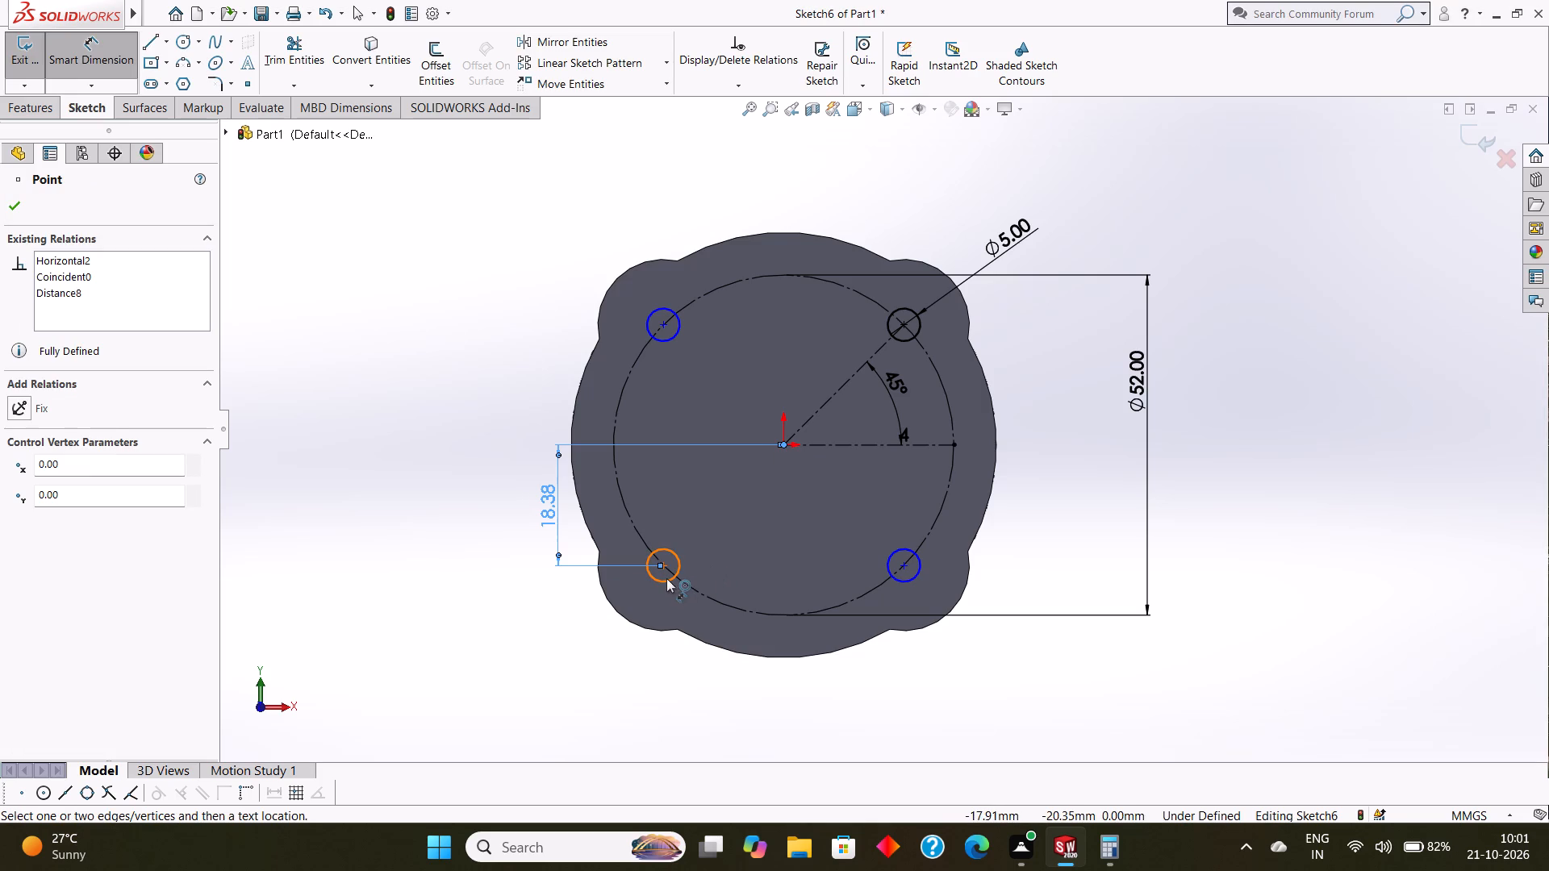
pyautogui.click(666, 578)
pyautogui.click(717, 702)
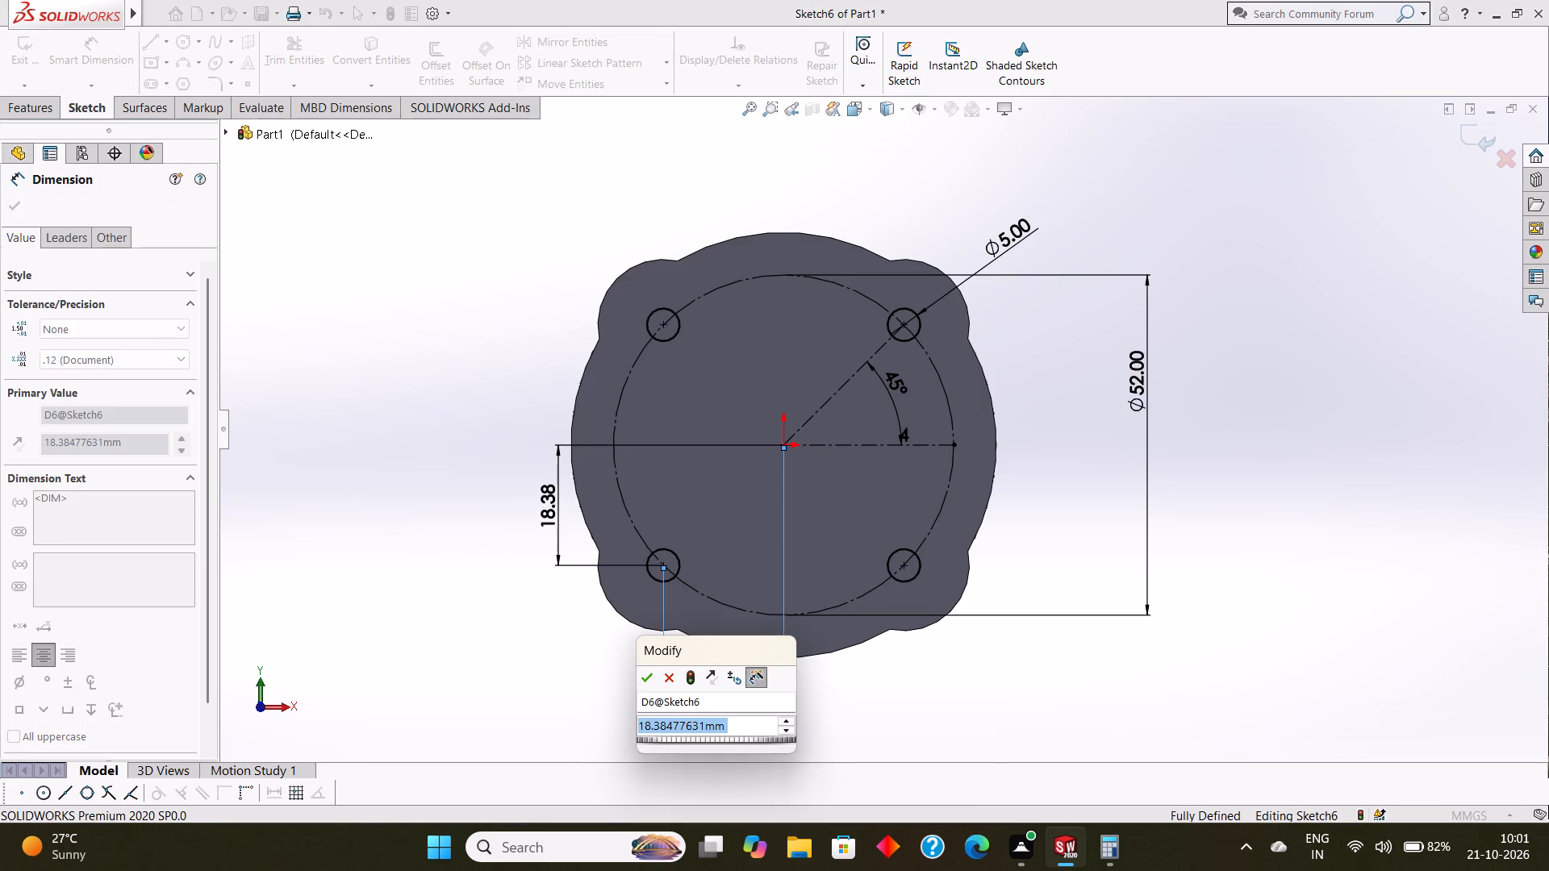
pyautogui.click(640, 680)
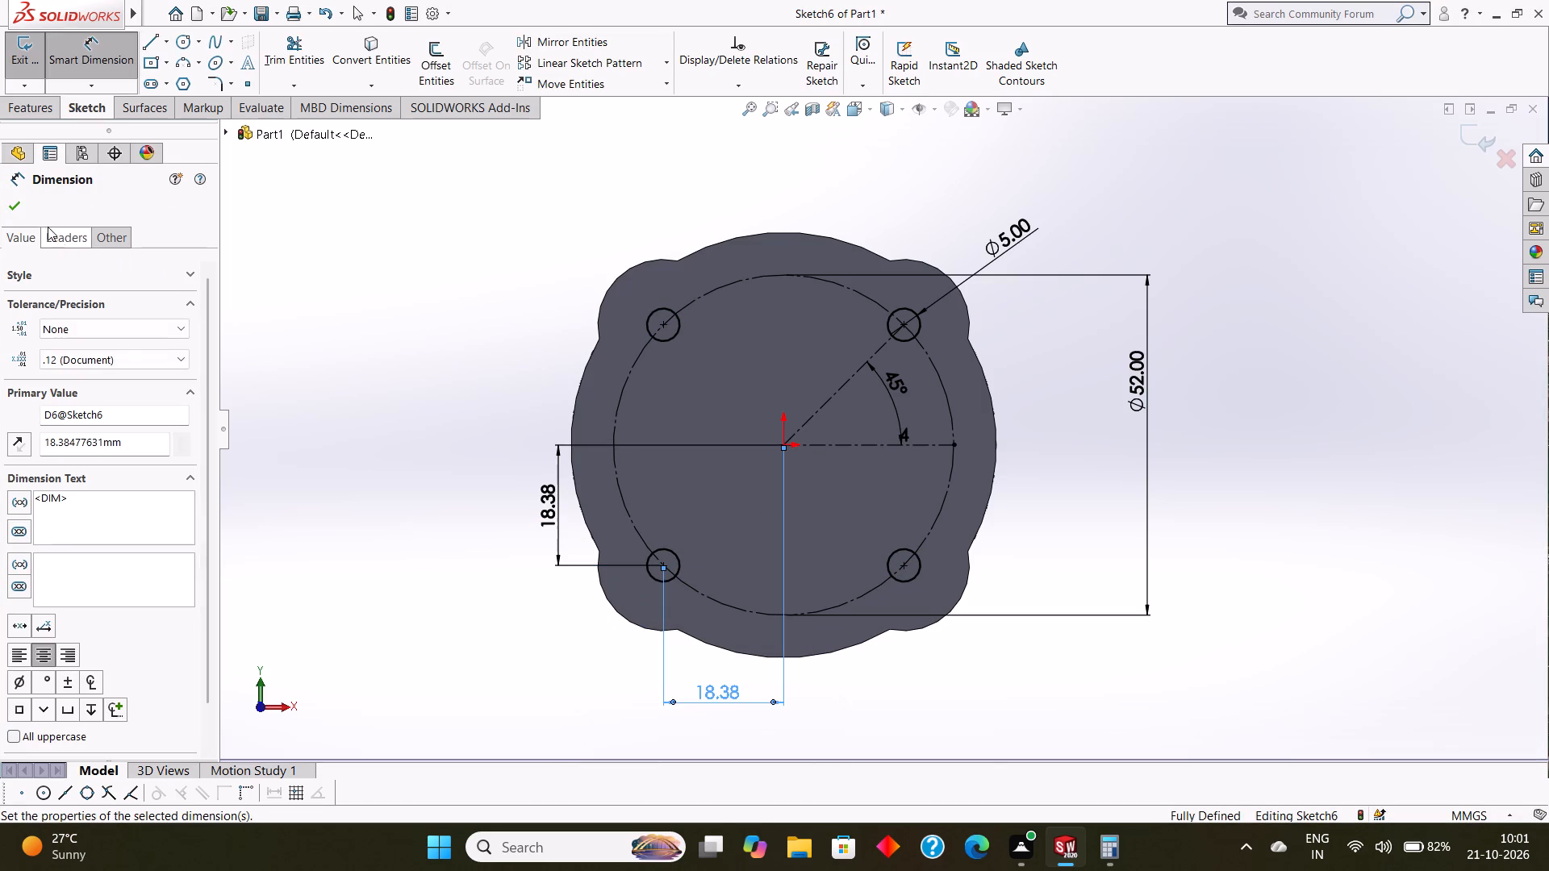
pyautogui.click(23, 207)
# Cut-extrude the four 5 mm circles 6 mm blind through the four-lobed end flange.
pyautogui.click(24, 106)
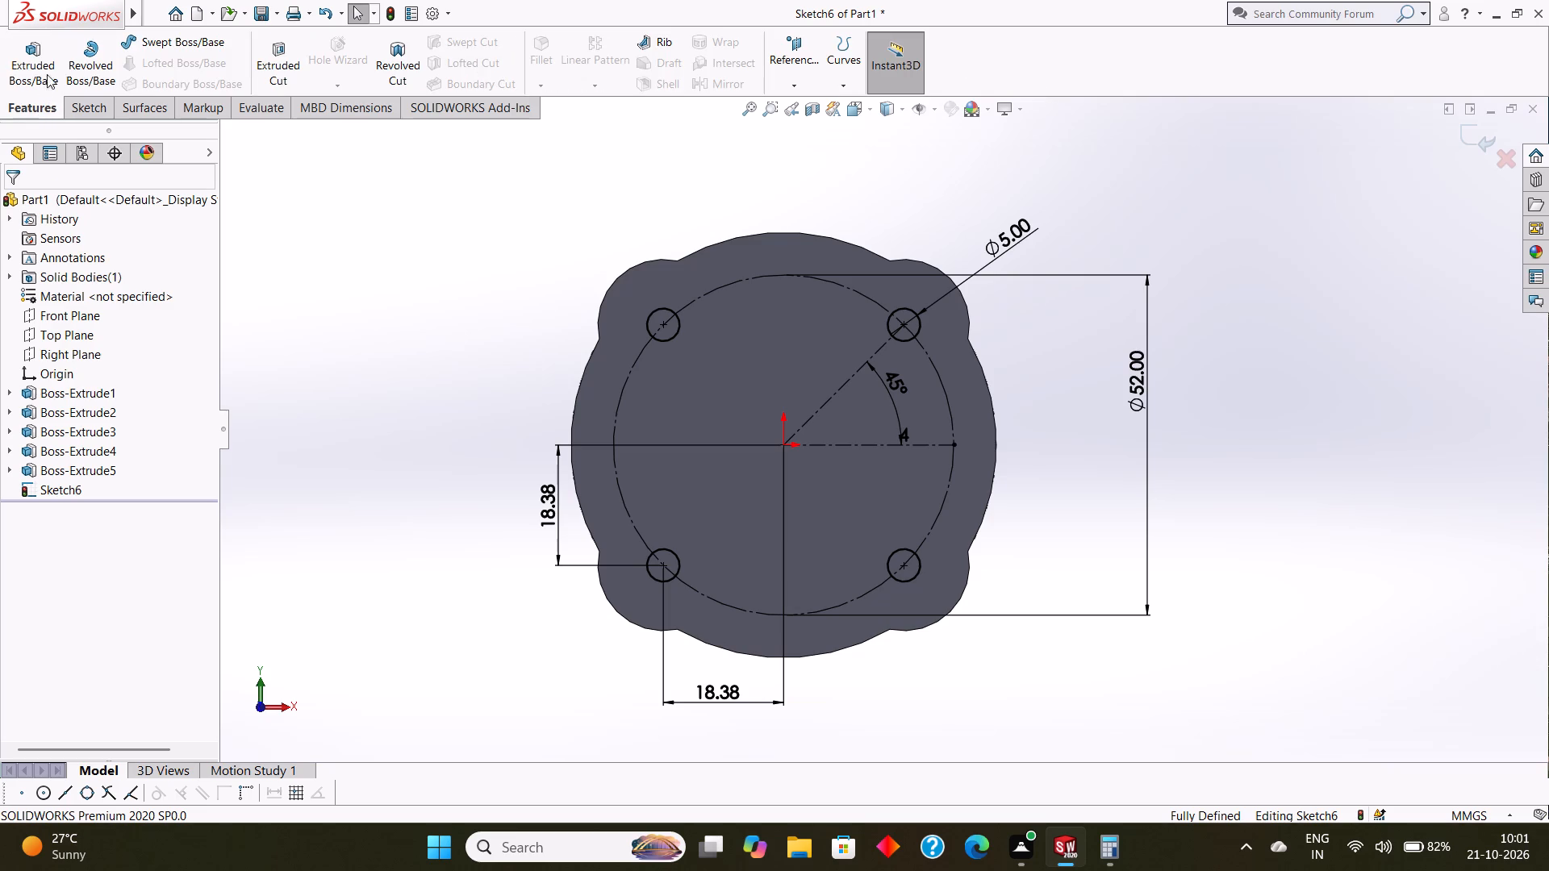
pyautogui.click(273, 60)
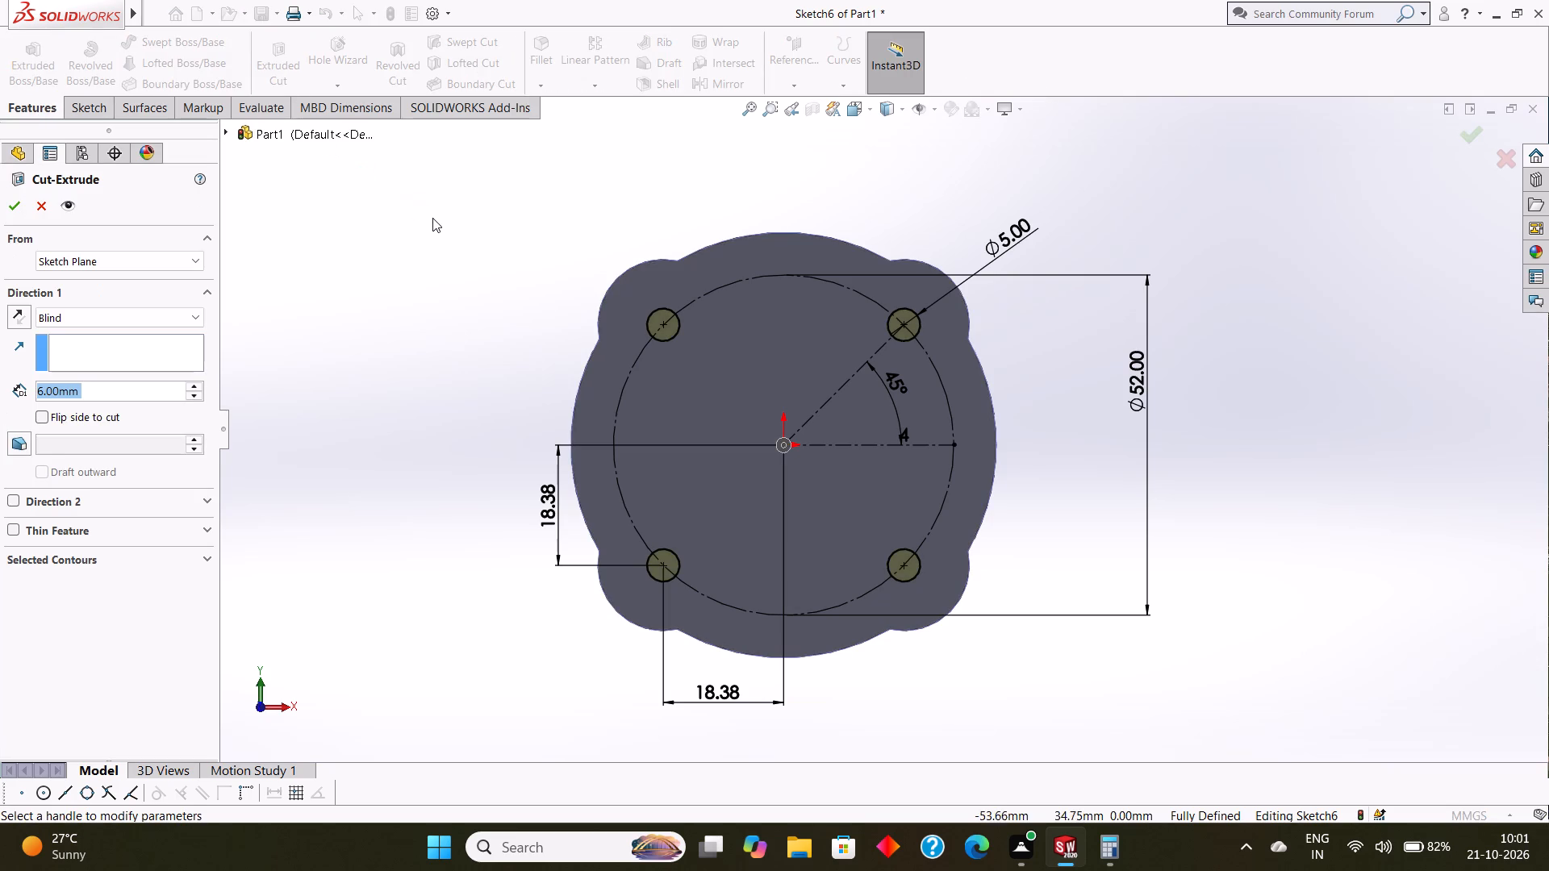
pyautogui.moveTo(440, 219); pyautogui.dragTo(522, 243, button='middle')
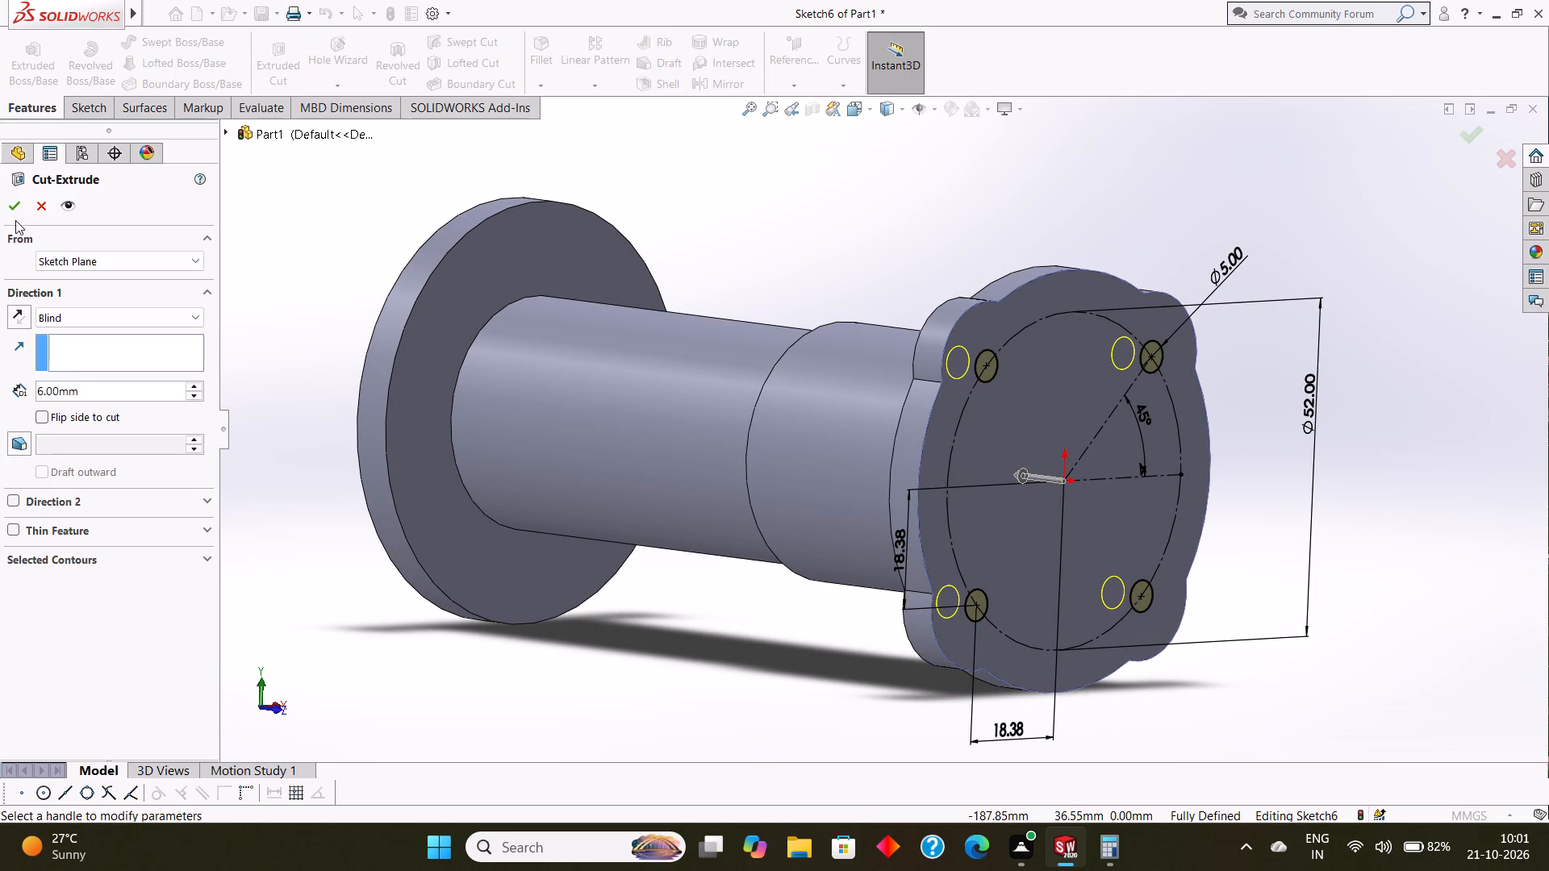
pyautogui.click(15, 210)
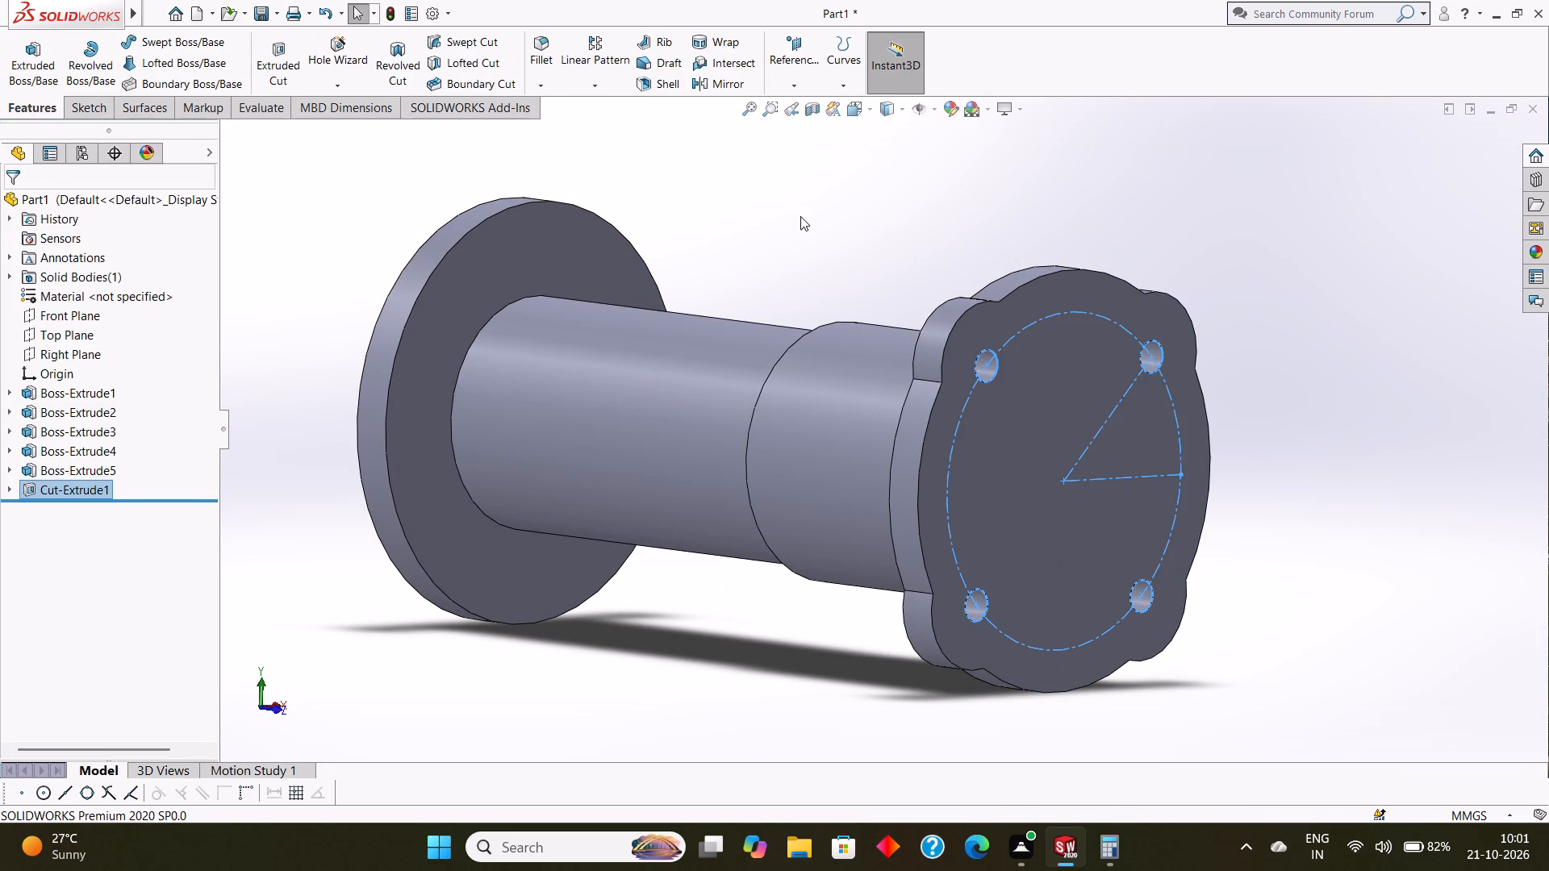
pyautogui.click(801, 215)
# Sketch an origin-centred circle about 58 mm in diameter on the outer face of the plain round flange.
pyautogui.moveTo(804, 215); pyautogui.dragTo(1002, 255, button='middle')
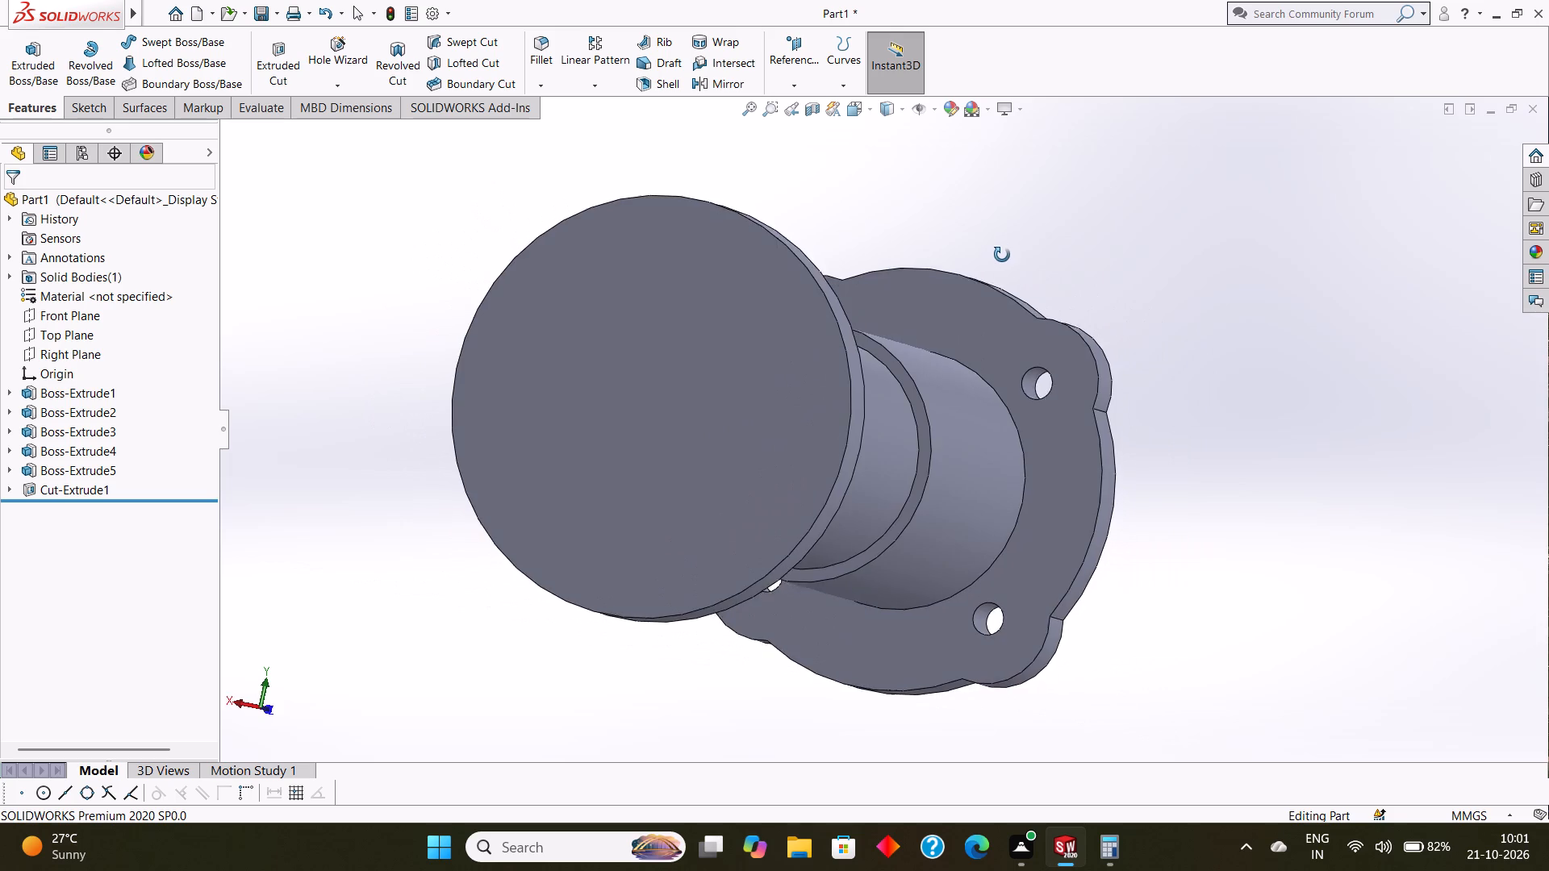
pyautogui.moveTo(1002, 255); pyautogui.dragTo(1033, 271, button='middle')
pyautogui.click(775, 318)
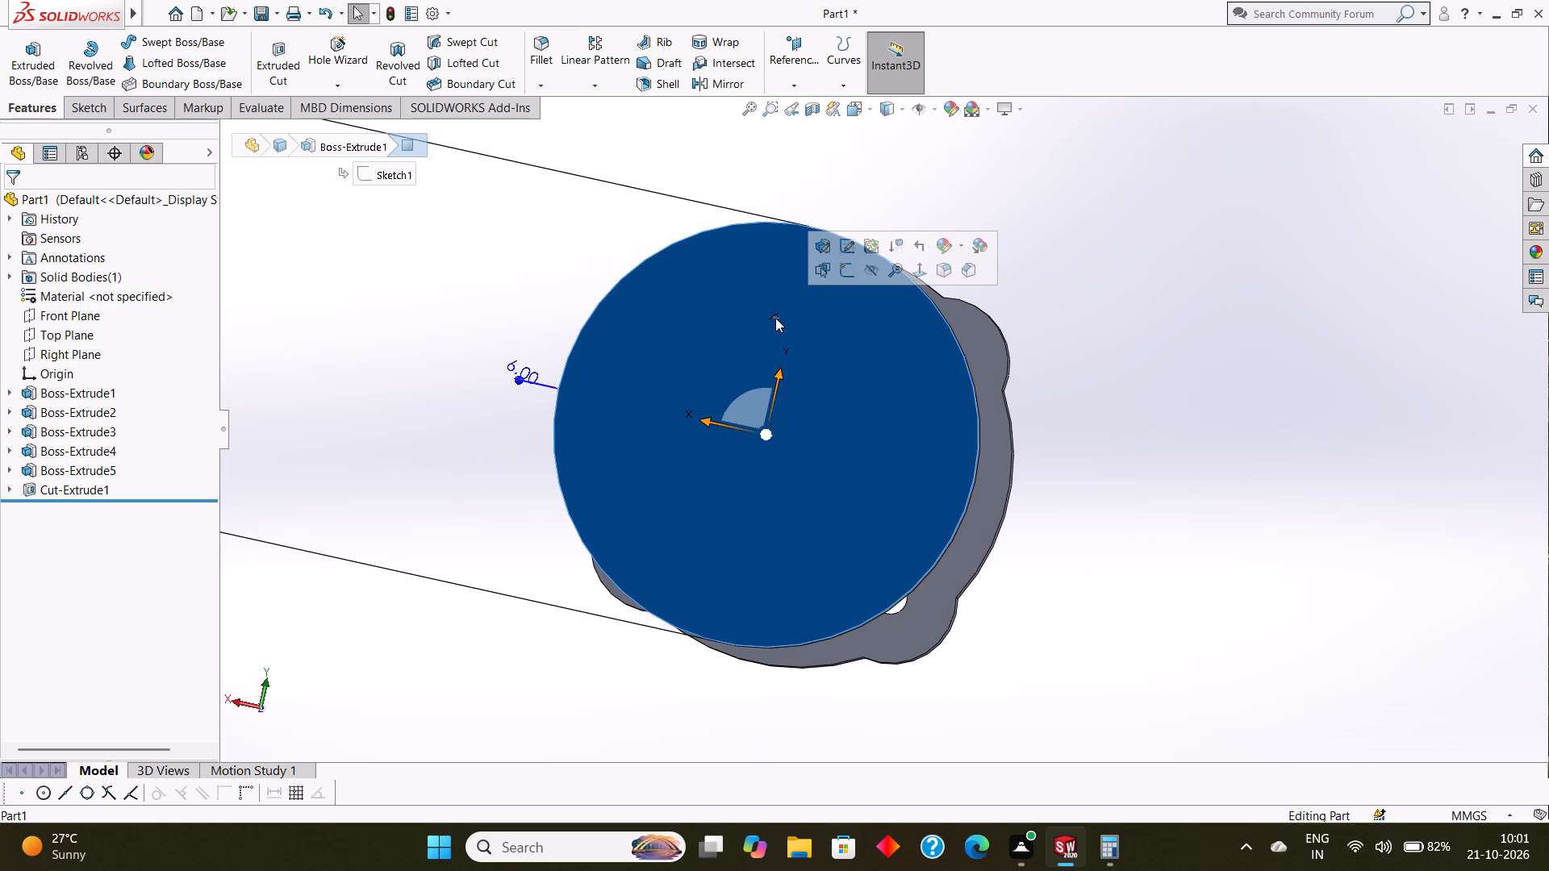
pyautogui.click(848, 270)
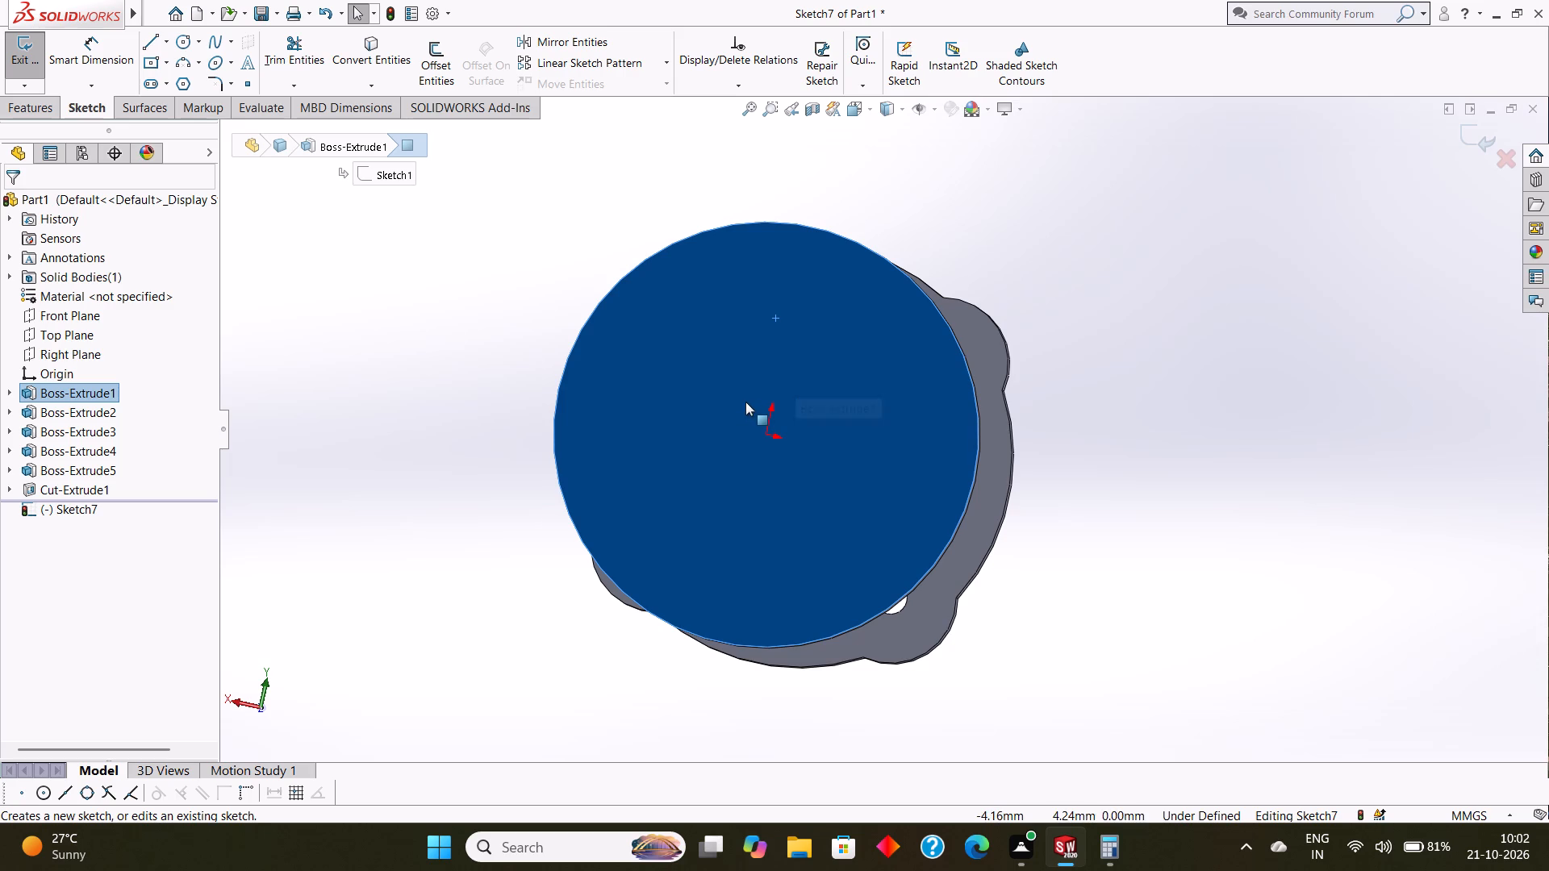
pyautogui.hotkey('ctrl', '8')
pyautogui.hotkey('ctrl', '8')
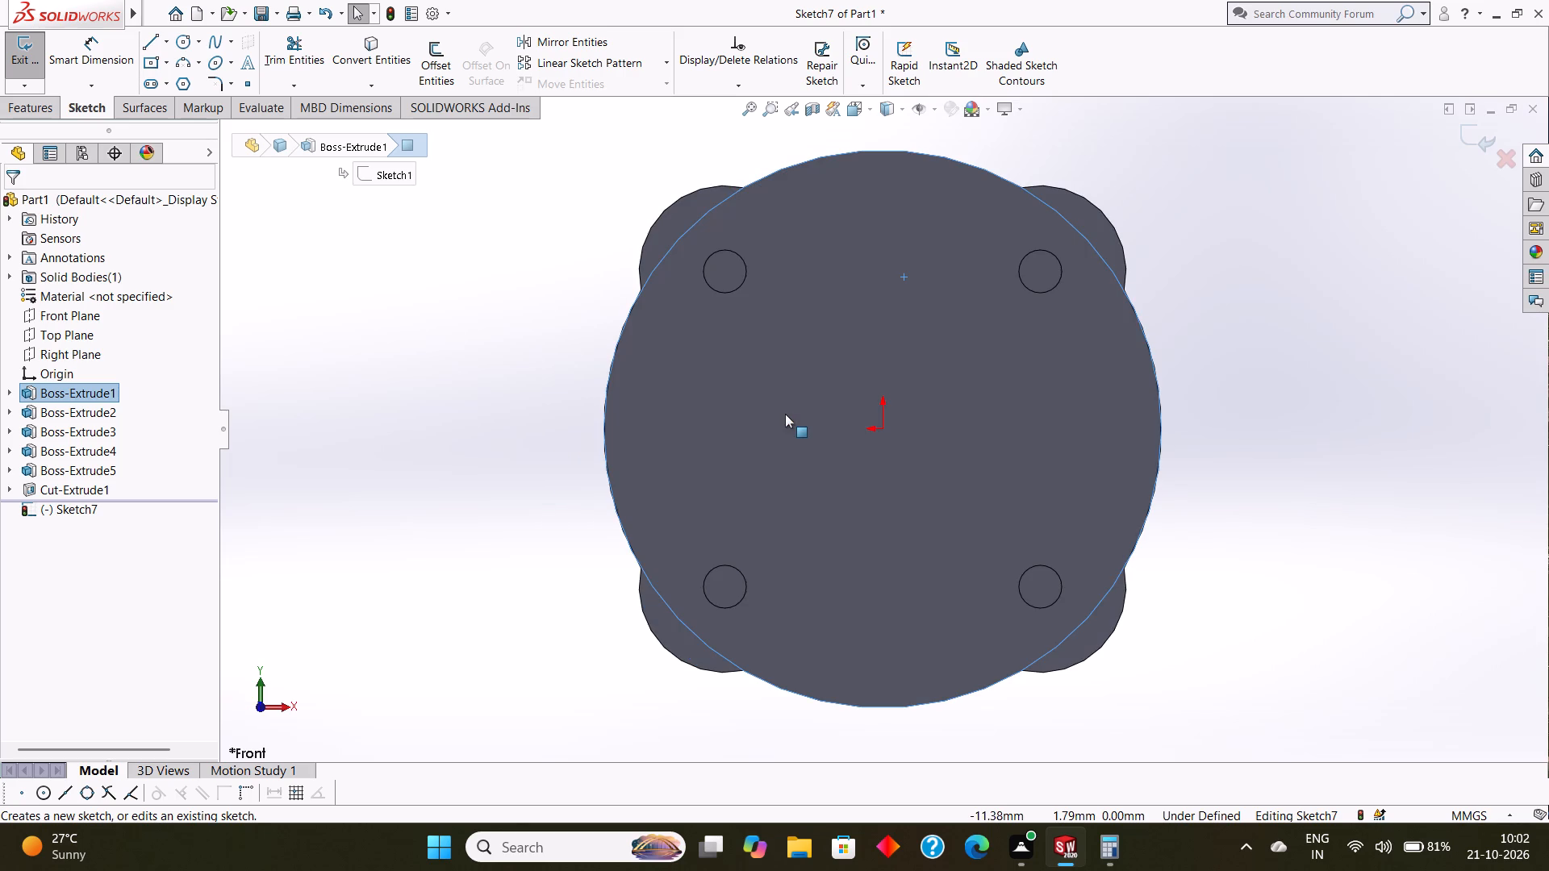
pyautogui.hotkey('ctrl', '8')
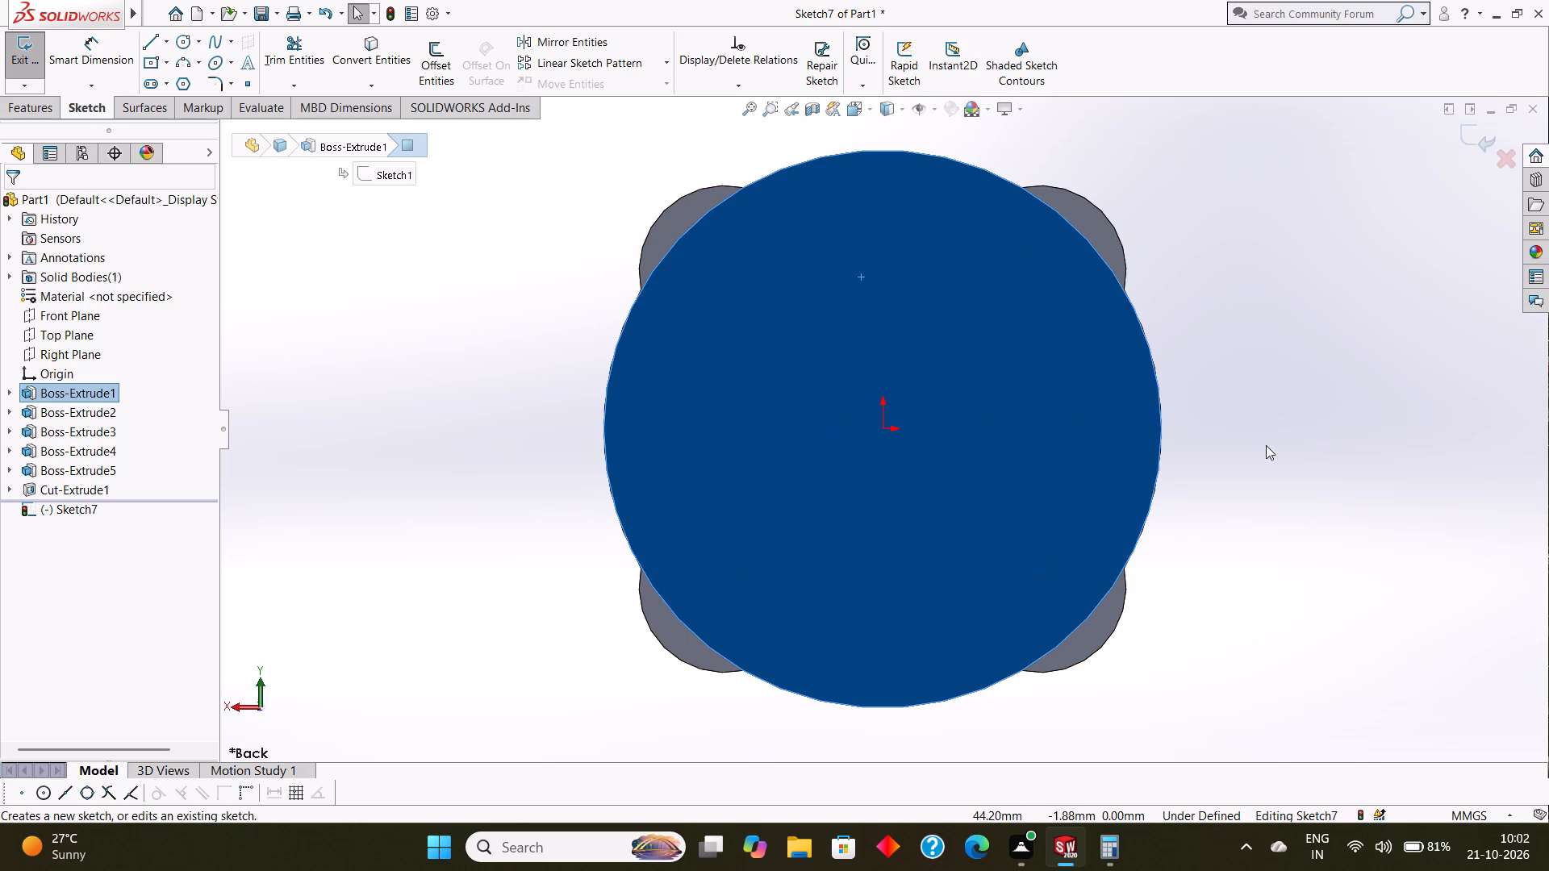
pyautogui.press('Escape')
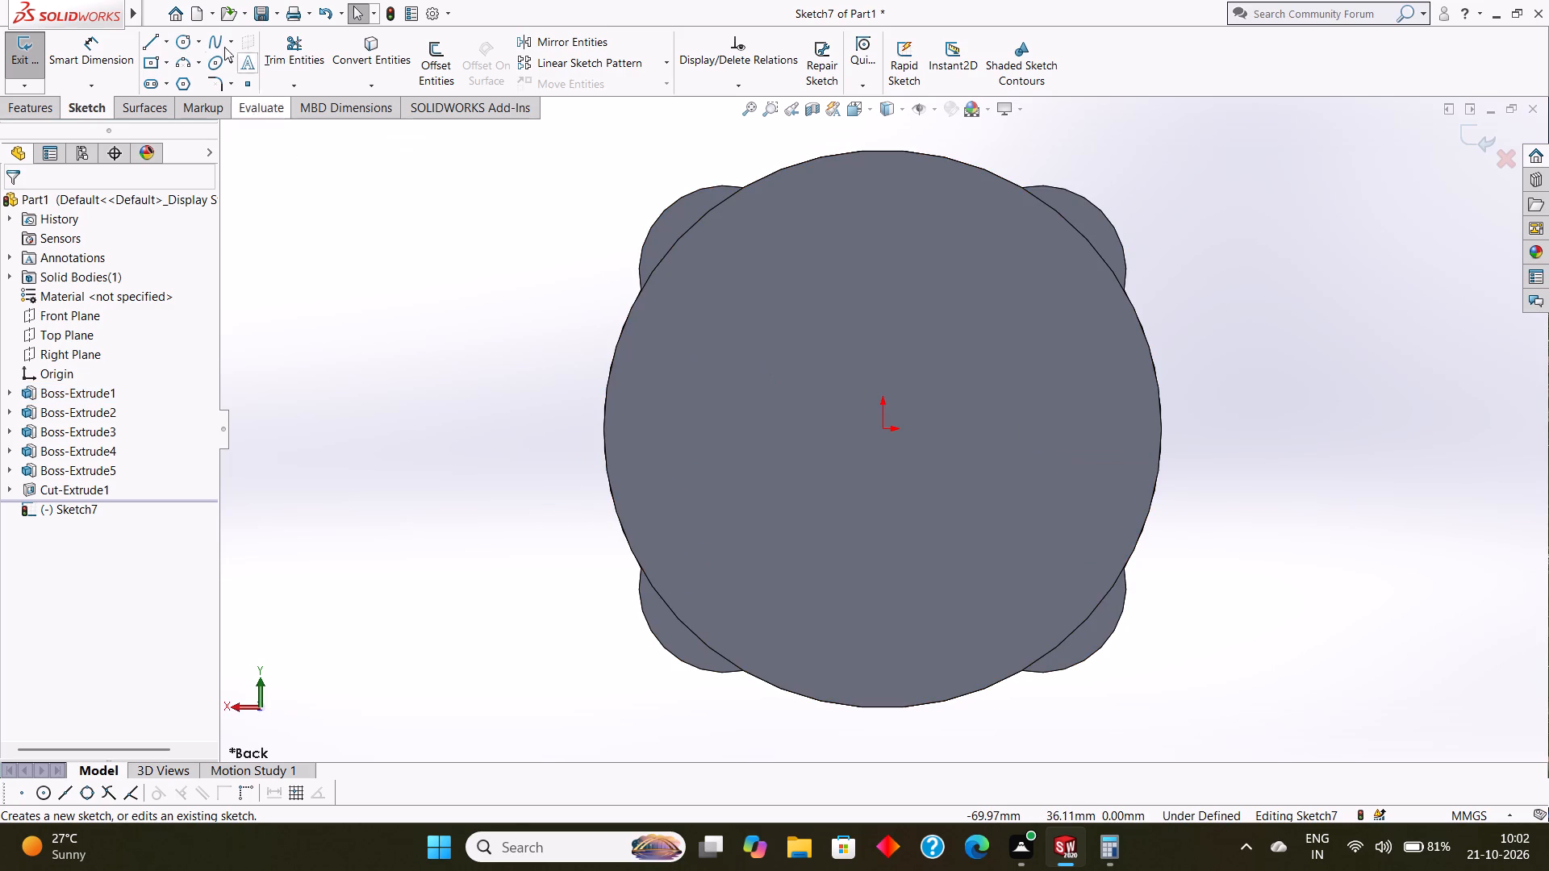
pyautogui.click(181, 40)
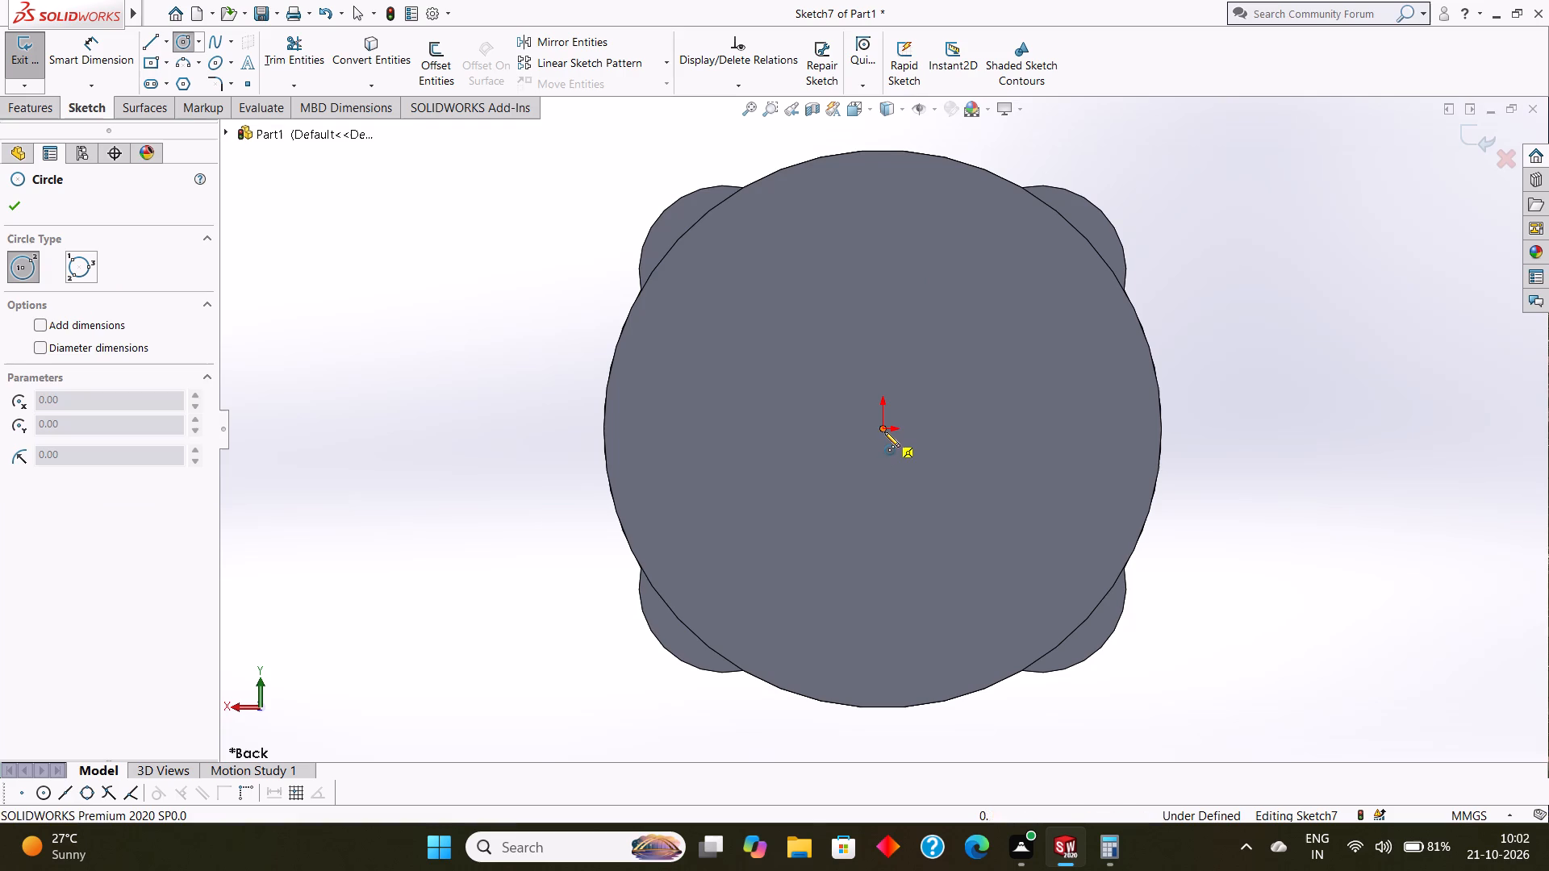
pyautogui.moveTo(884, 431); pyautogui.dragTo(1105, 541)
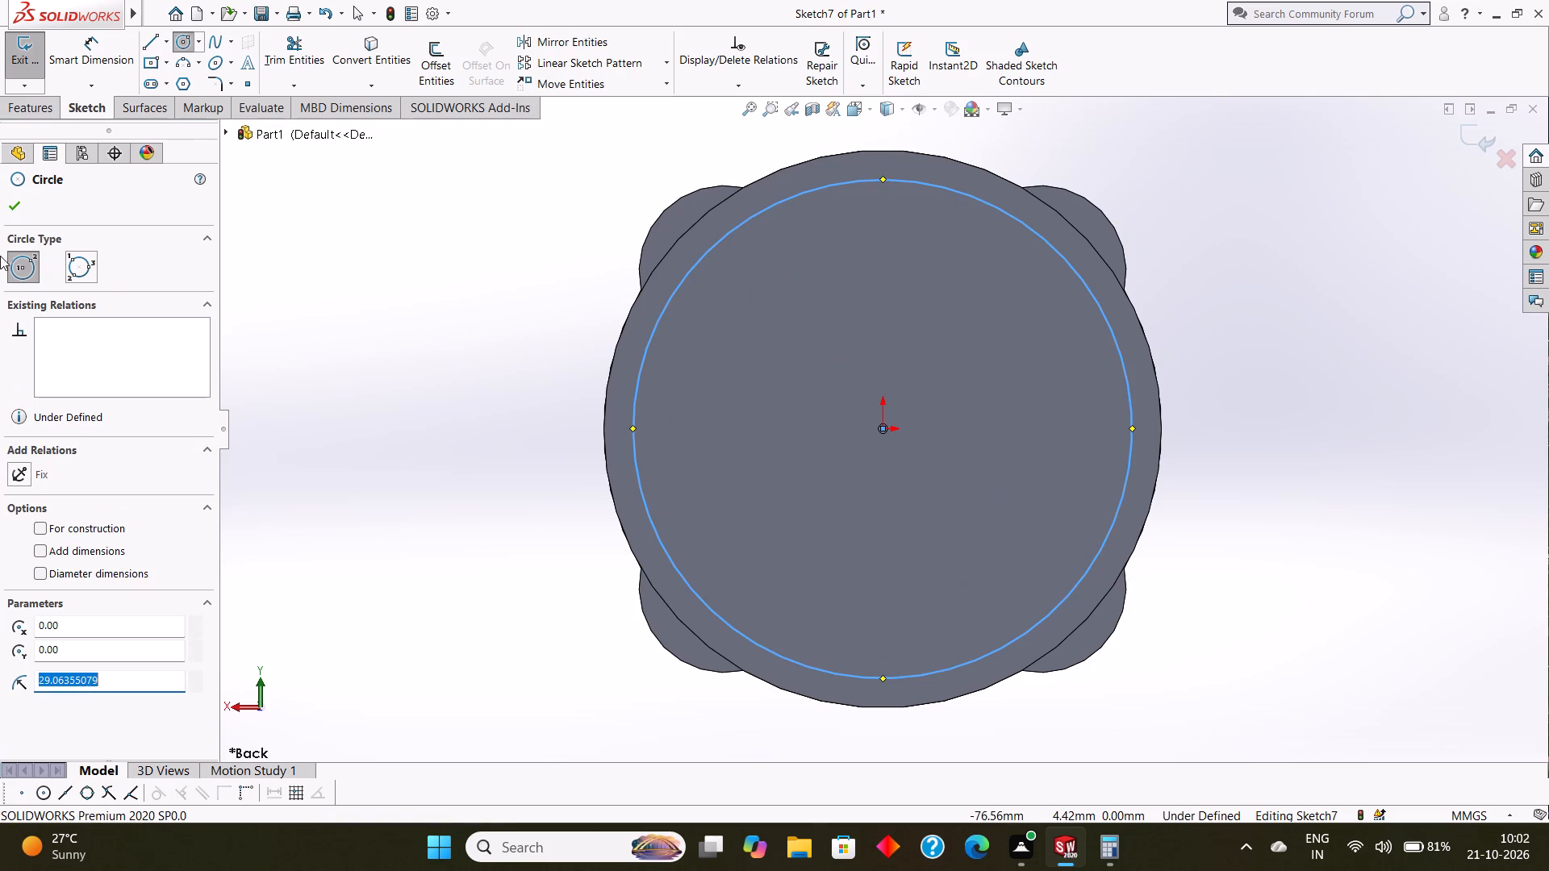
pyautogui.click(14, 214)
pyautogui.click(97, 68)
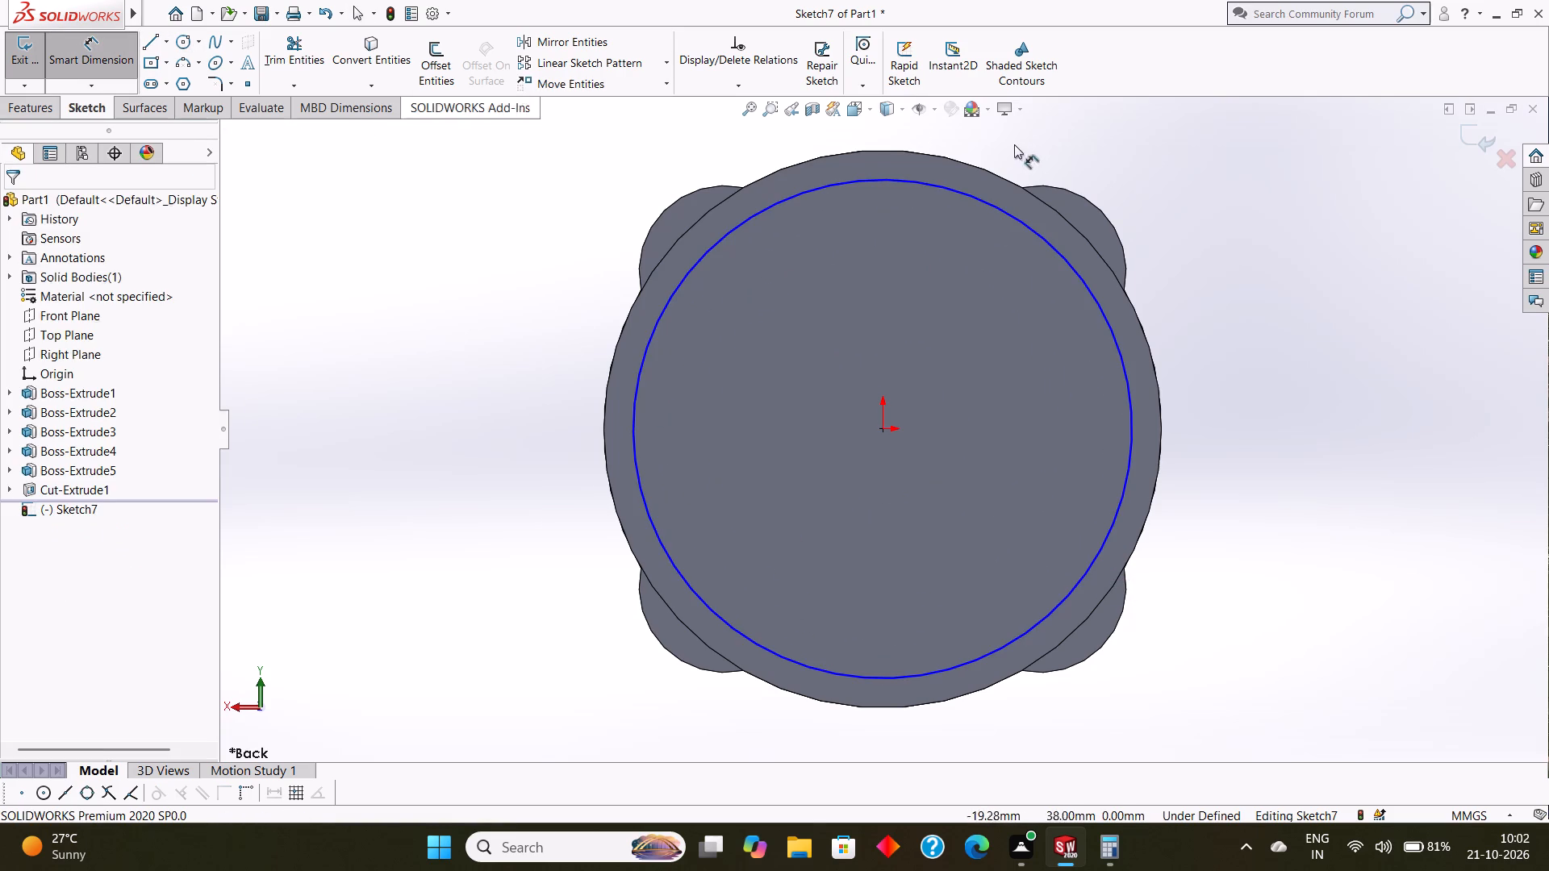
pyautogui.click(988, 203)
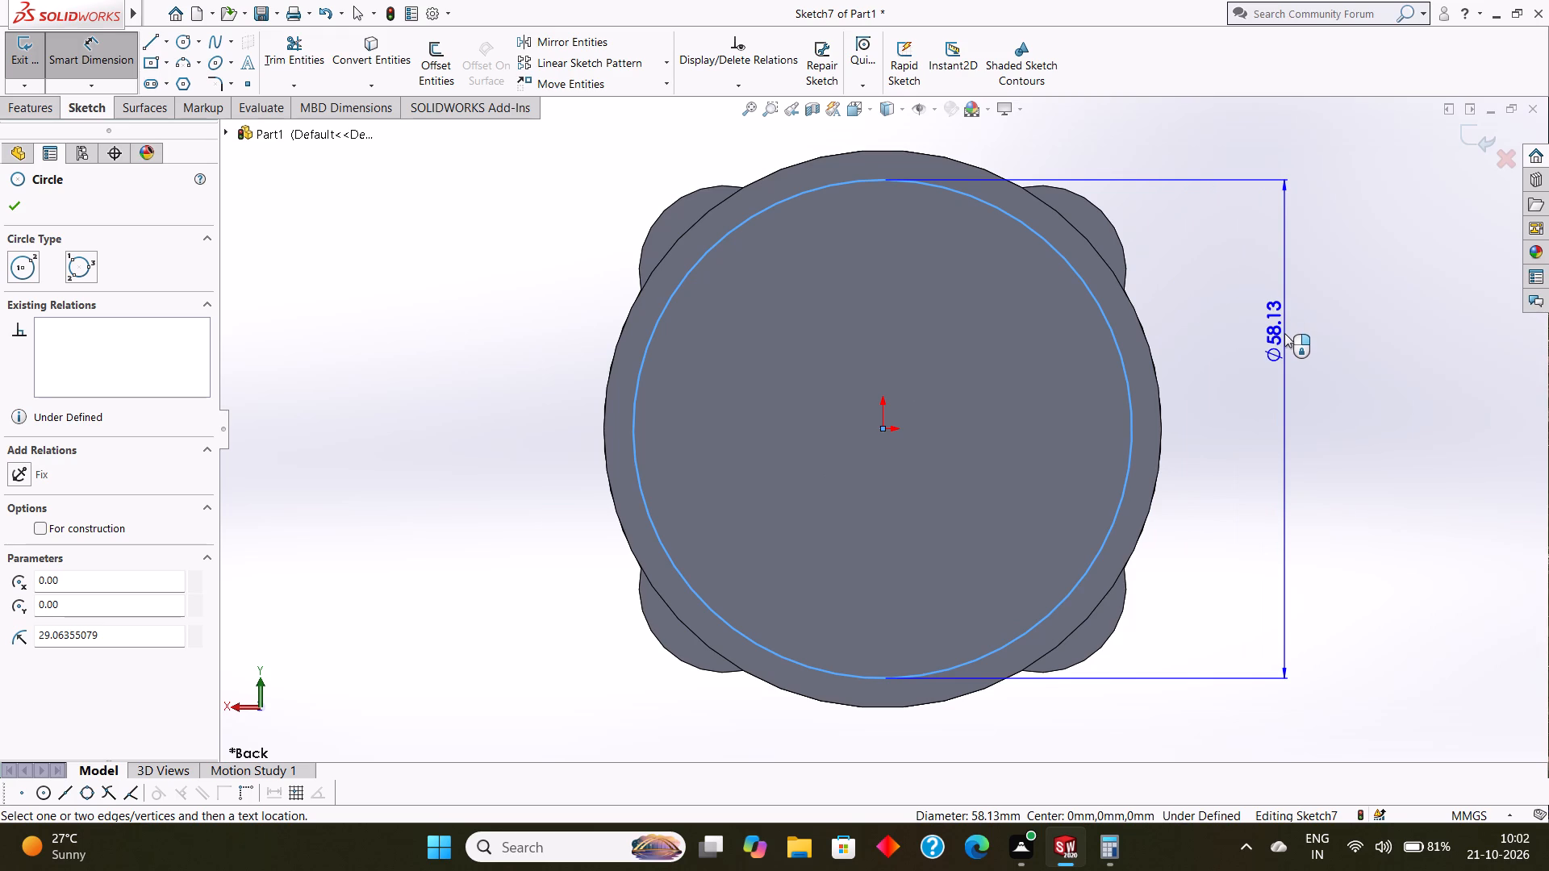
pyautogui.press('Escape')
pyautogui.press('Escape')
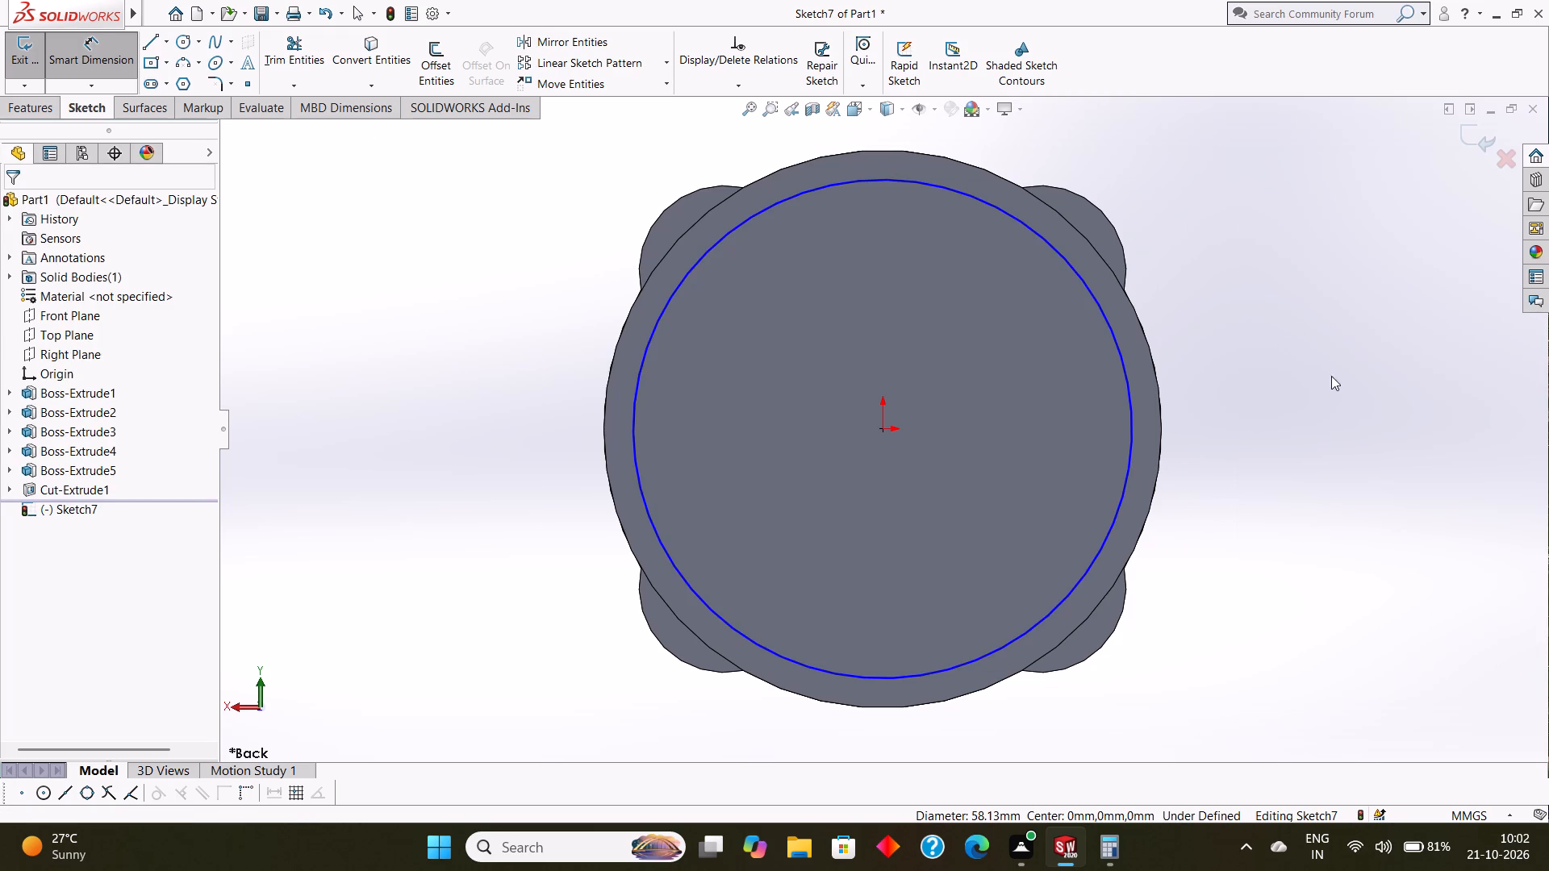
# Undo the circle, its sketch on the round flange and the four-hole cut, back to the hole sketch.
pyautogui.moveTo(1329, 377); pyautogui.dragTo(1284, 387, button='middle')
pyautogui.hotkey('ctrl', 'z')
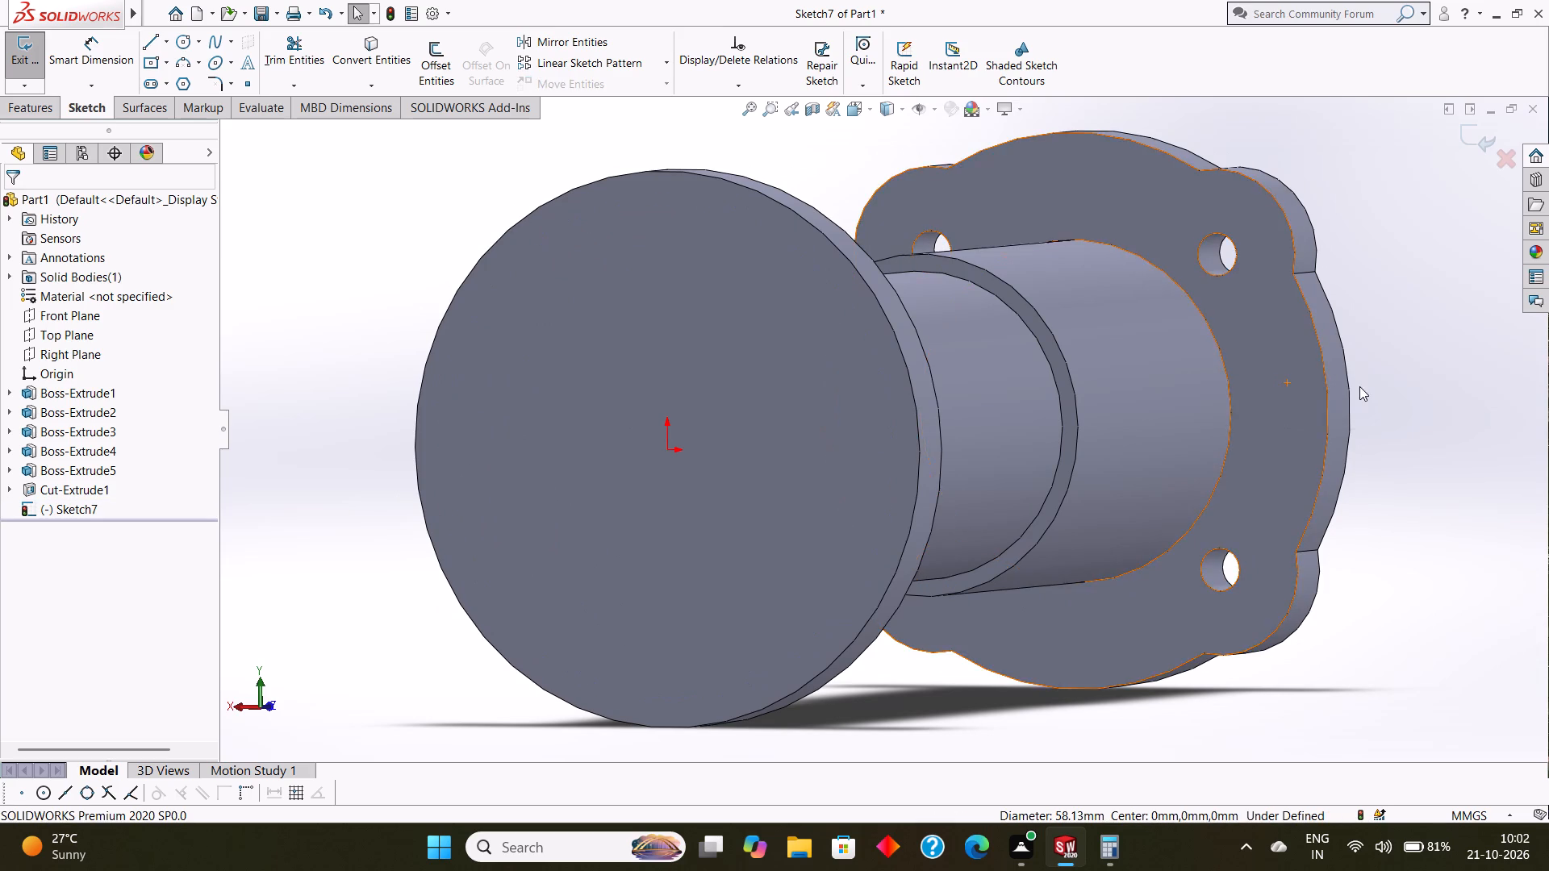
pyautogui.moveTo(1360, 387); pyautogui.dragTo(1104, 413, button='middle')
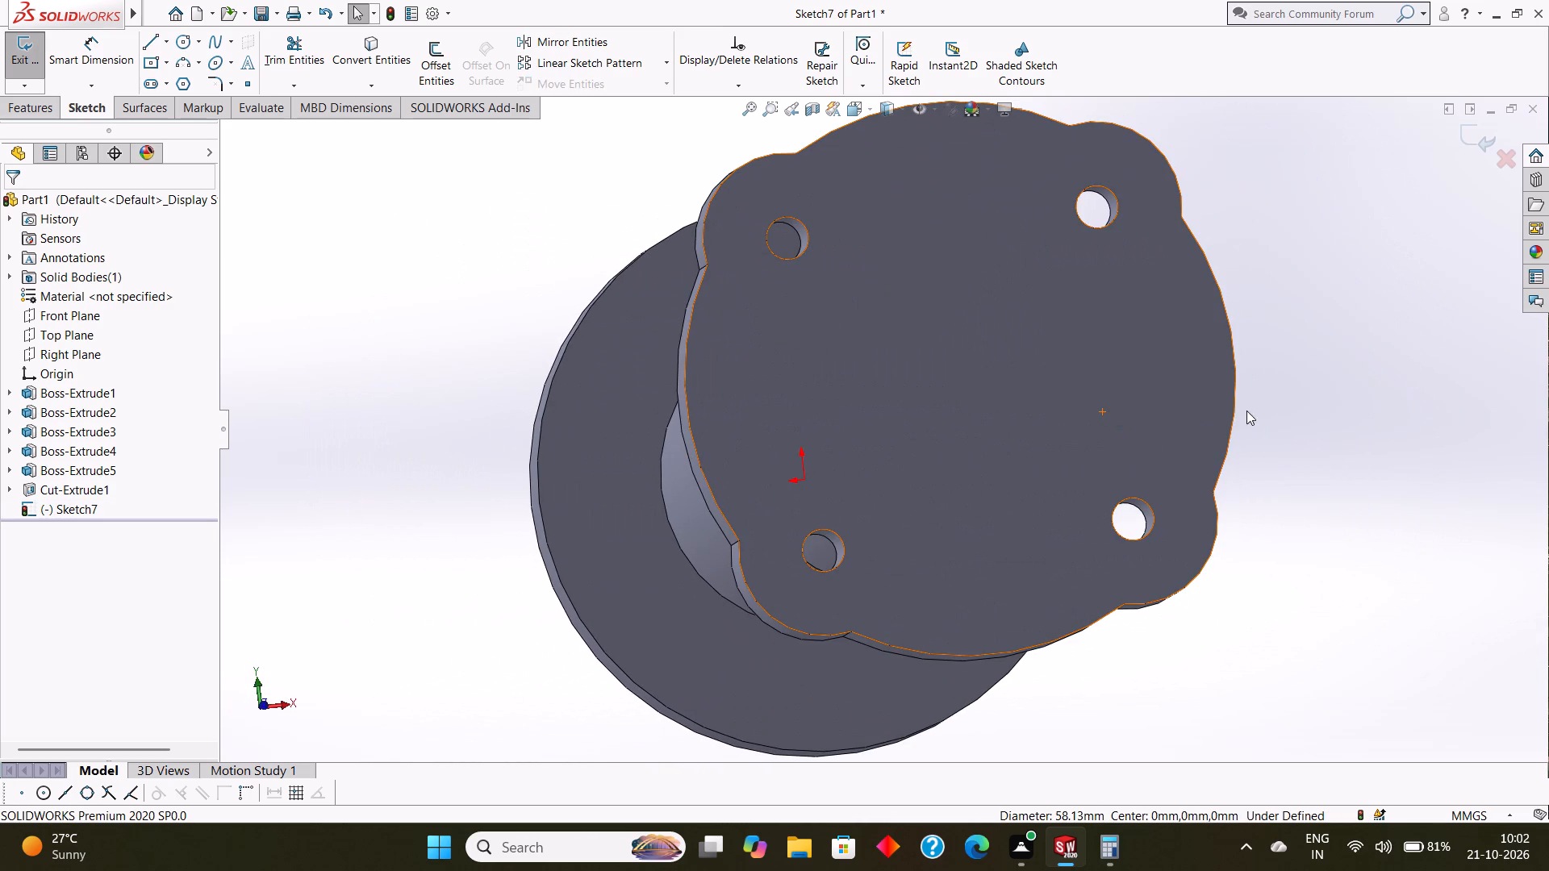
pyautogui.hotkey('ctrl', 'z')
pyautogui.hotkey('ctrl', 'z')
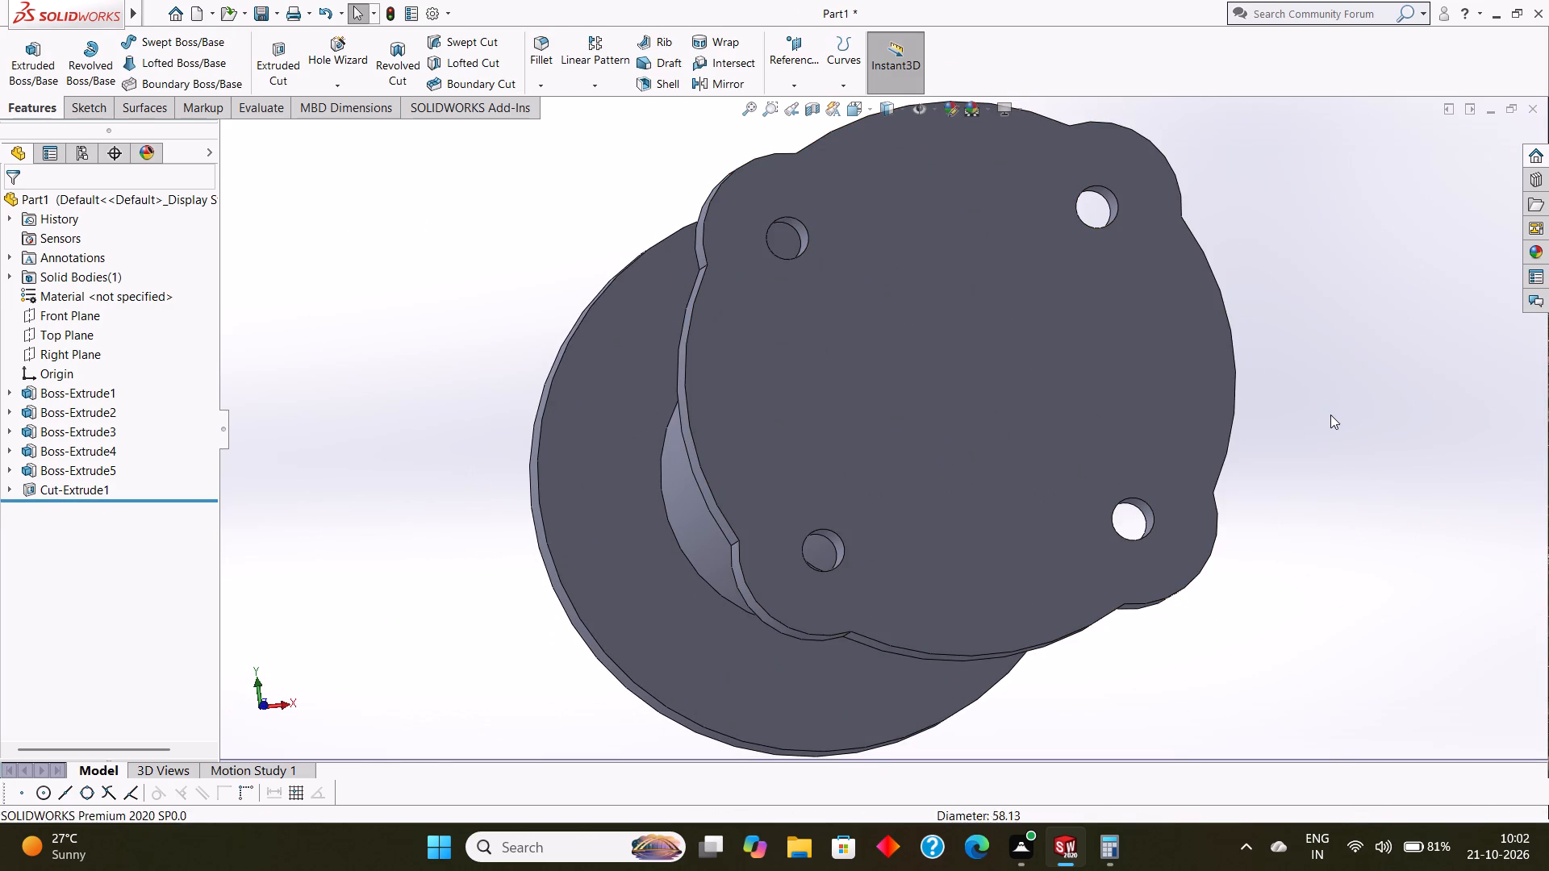
# Set the diameter of the patterned hole circles to 7 mm.
pyautogui.doubleClick(1021, 232)
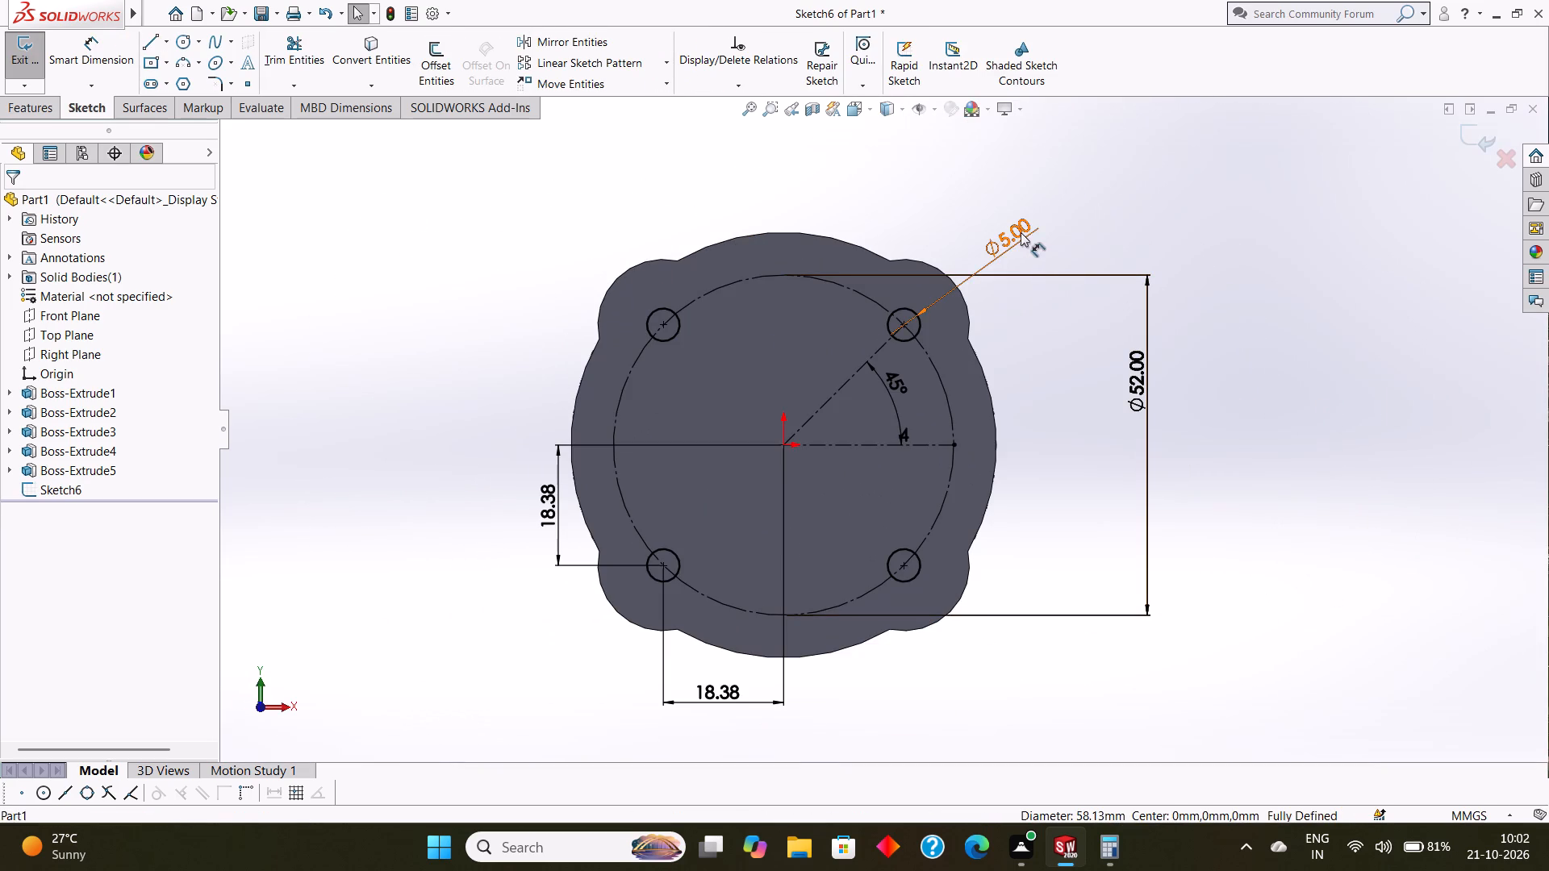
pyautogui.press('7')
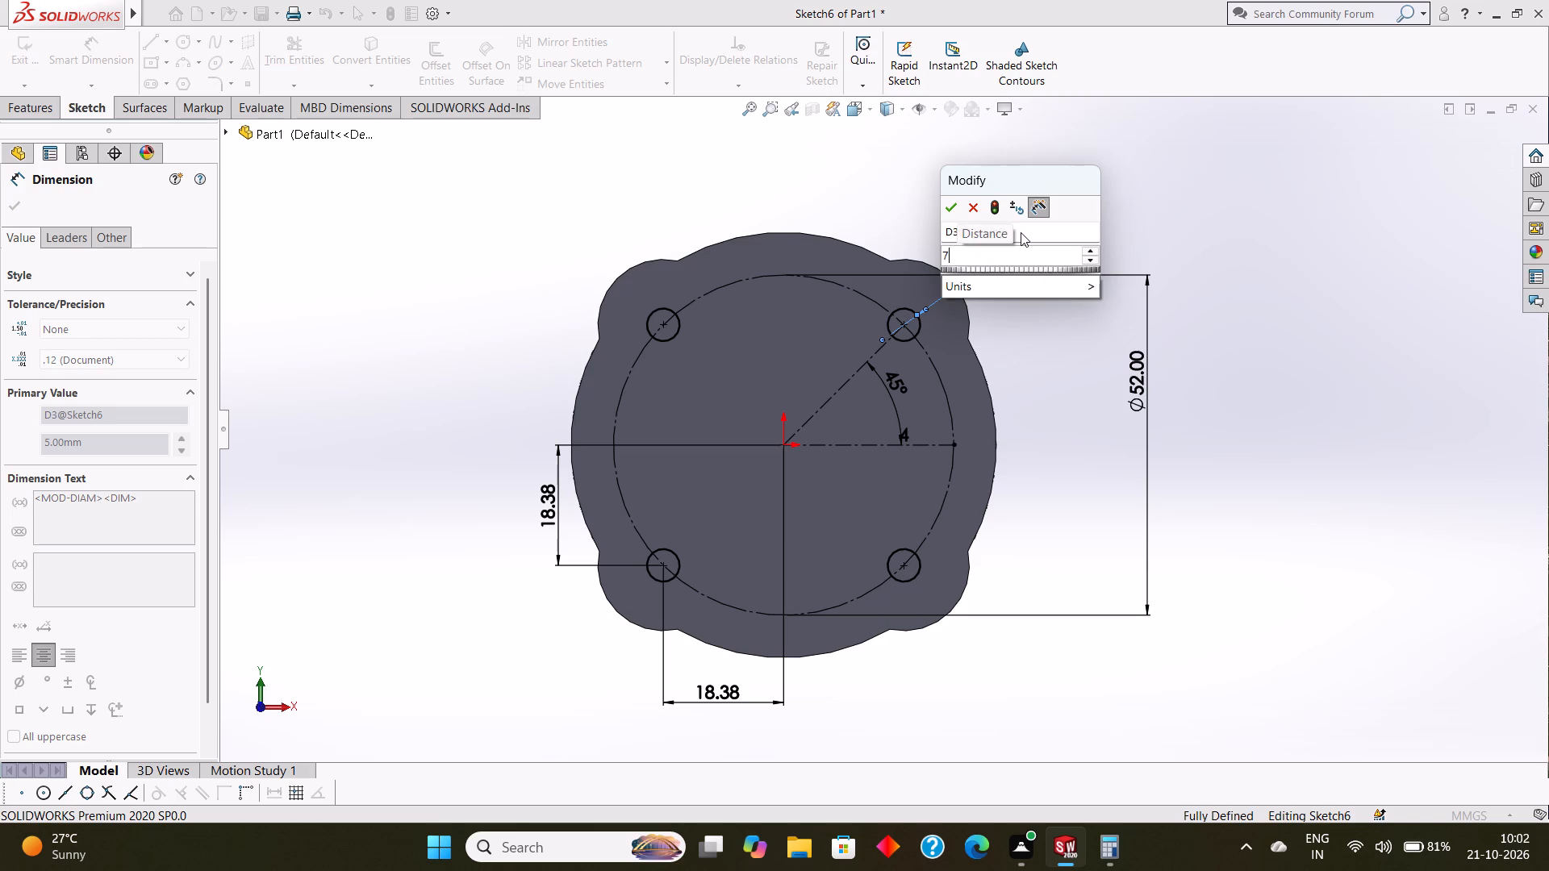
pyautogui.press('Return')
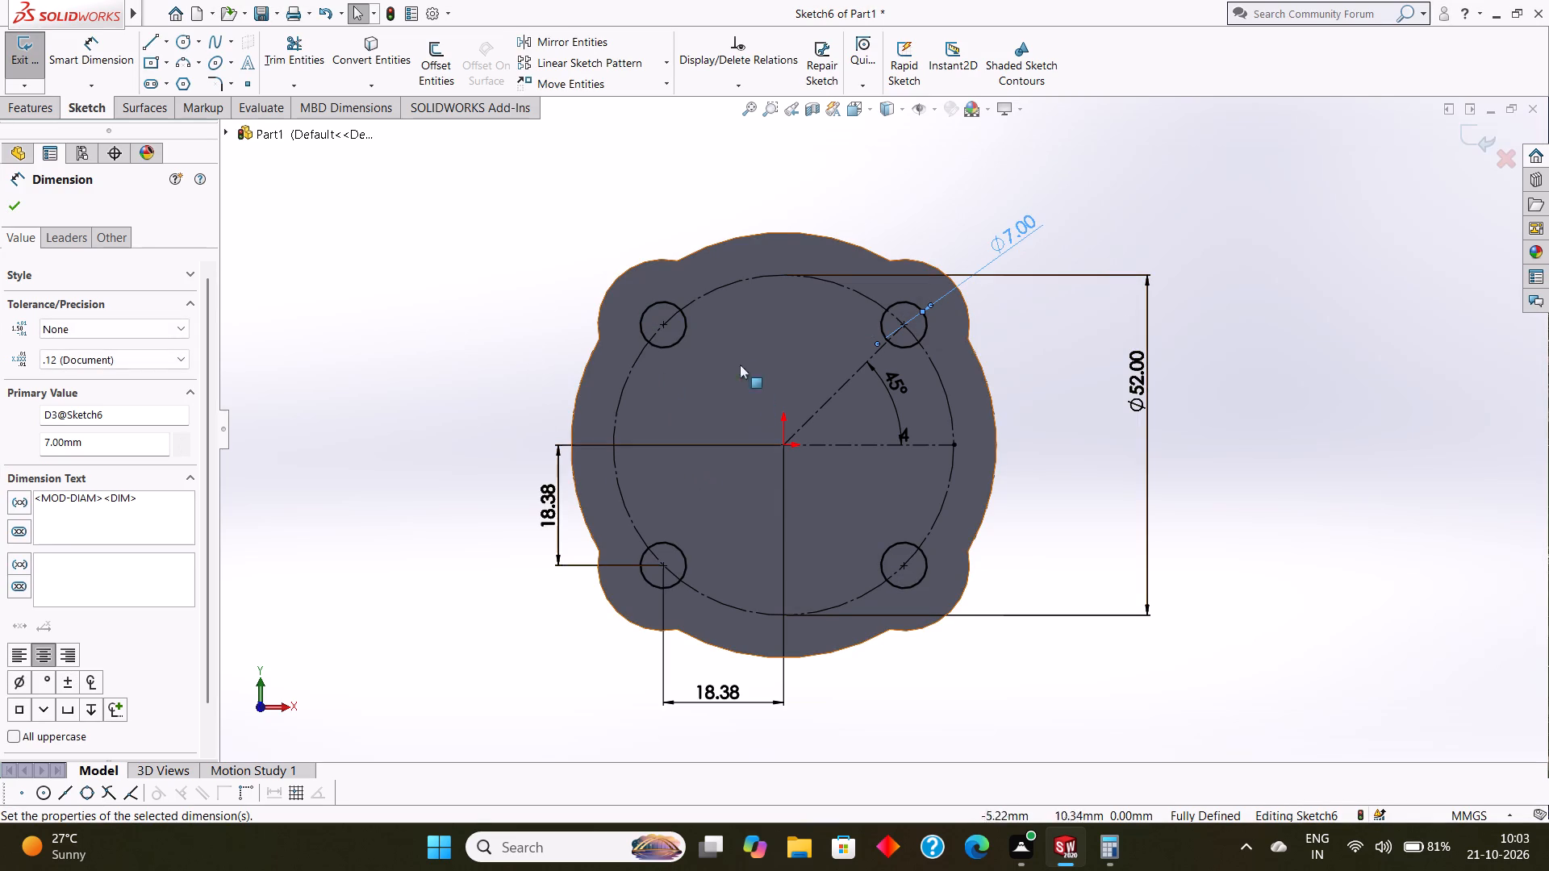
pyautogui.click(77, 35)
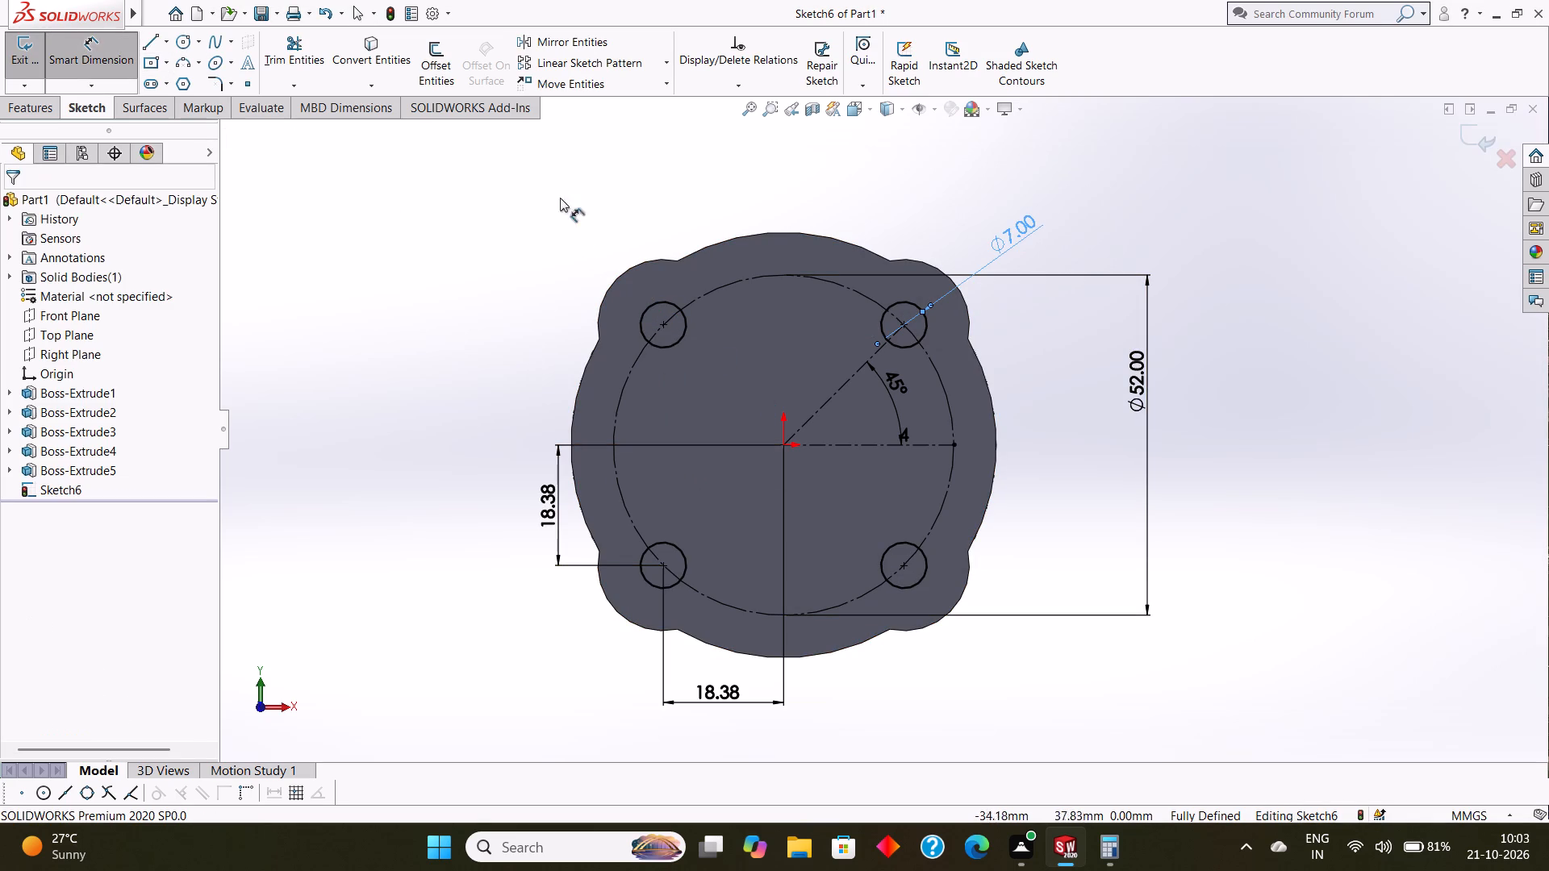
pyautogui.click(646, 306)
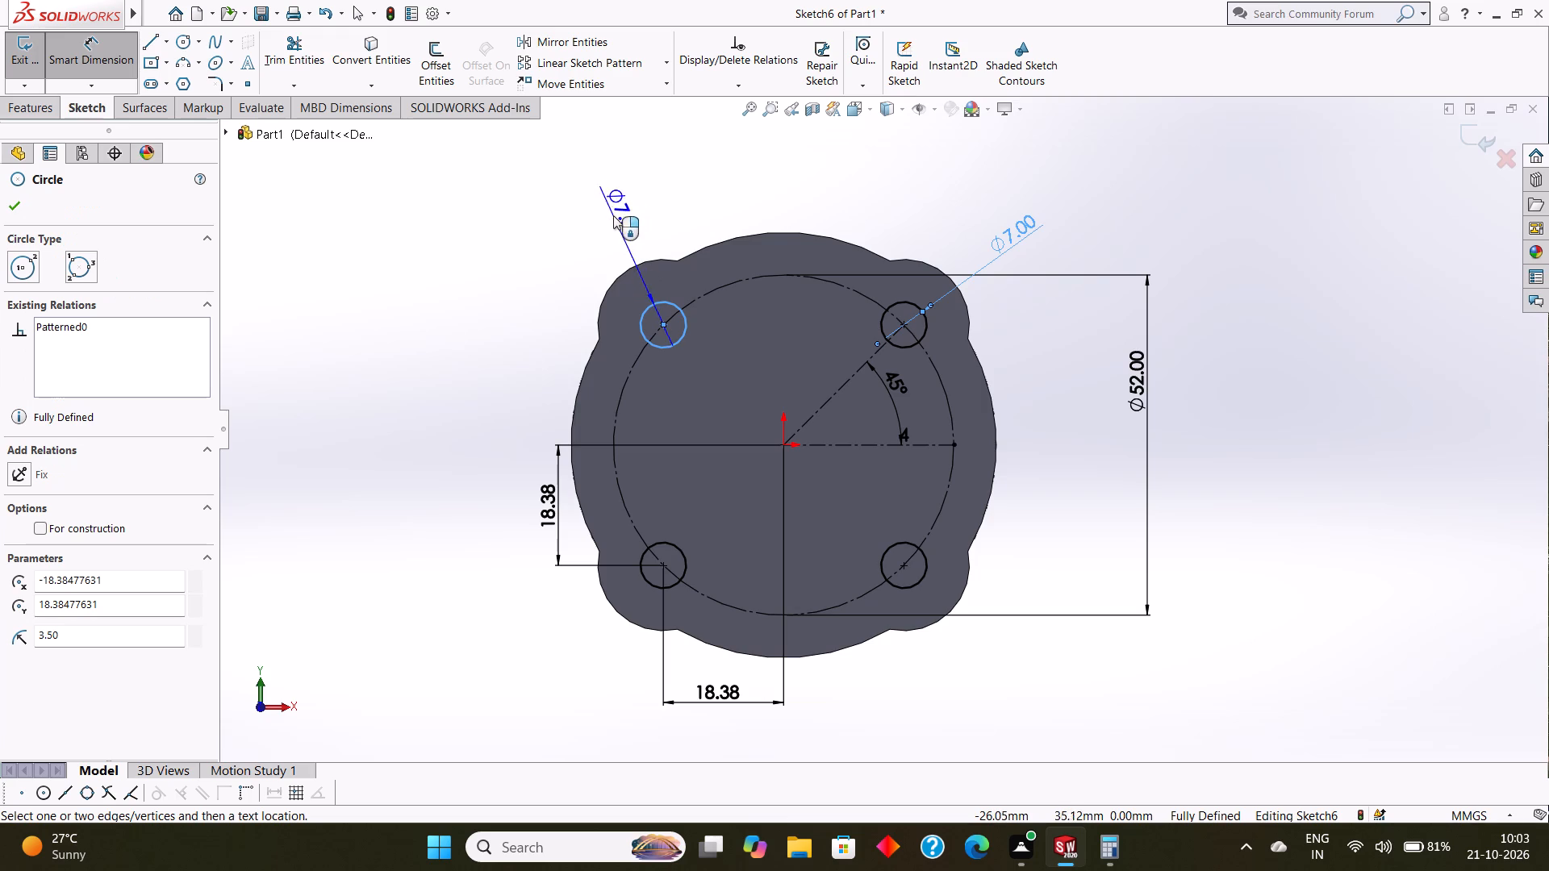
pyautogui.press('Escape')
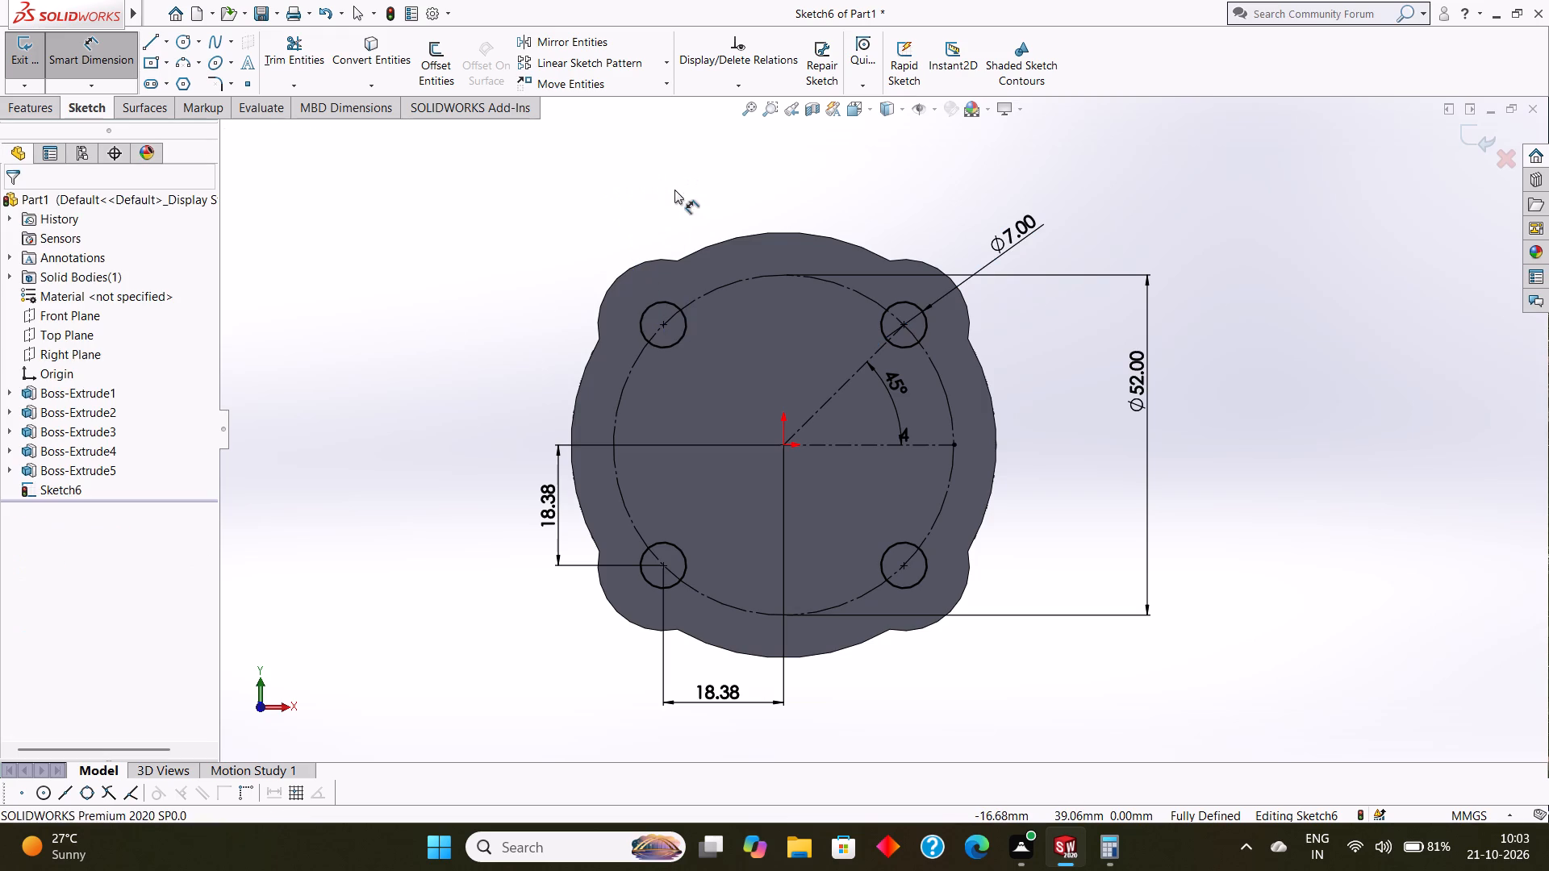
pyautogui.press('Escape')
# Cut-extrude the four 7 mm circles 6 mm blind through the four-lobed end flange.
pyautogui.click(22, 118)
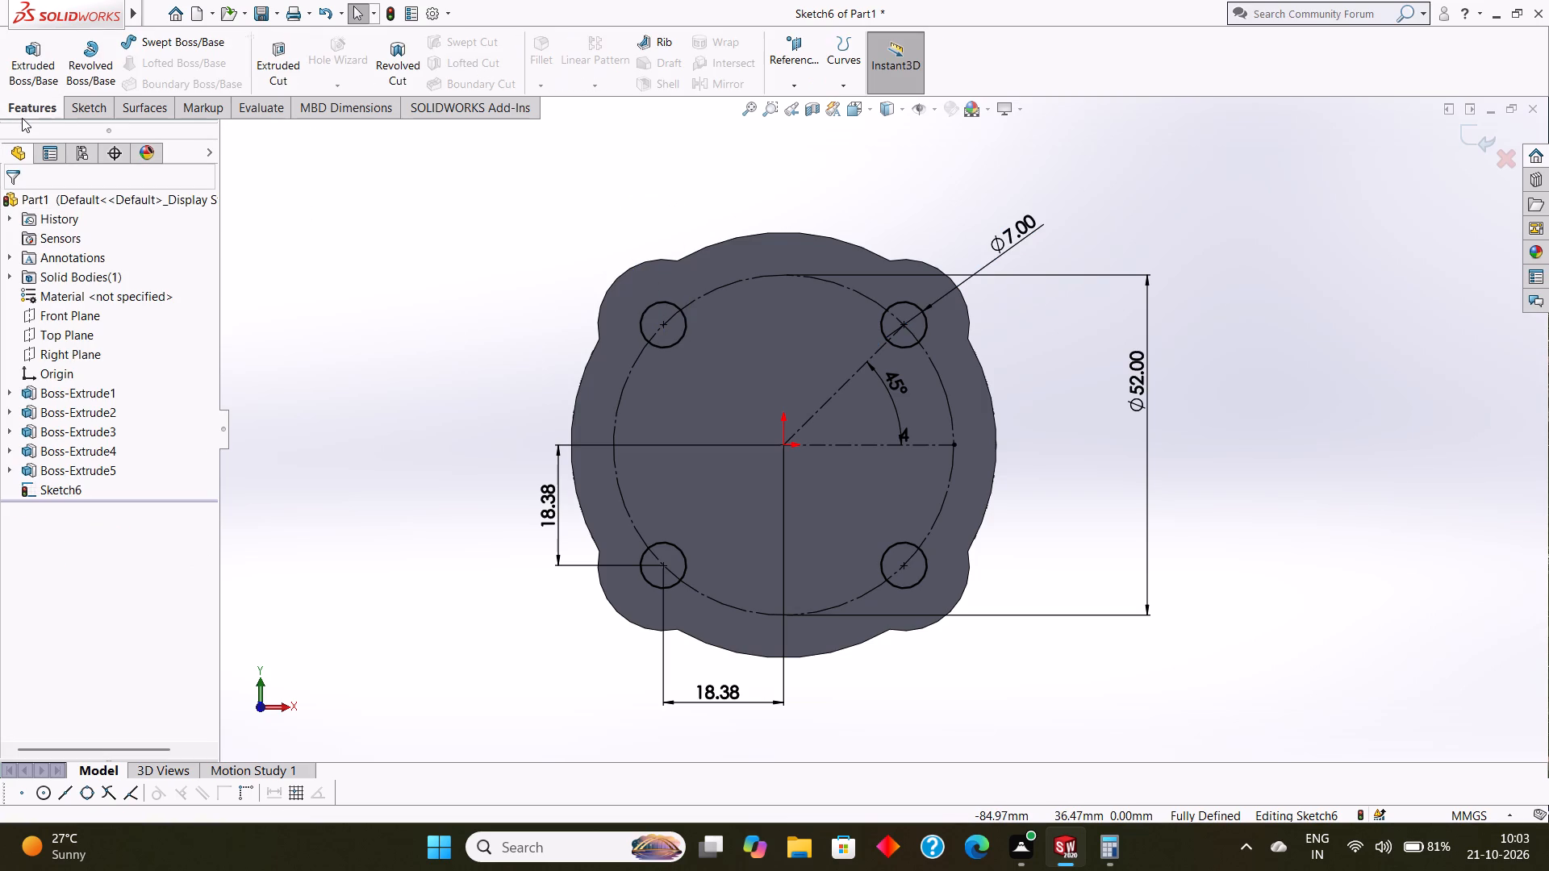
pyautogui.click(270, 61)
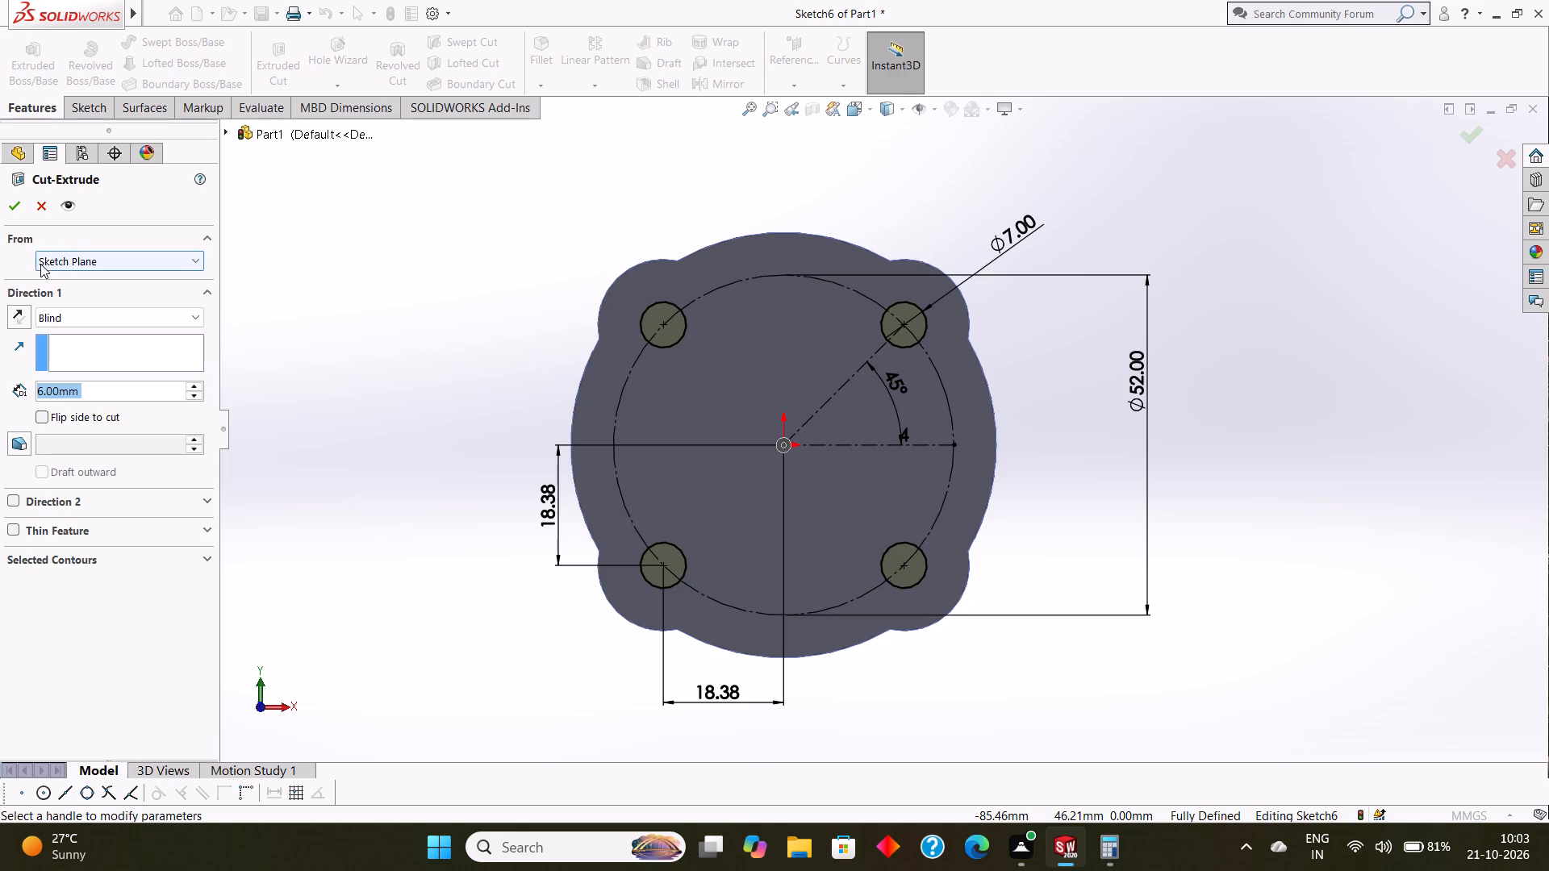
pyautogui.click(13, 208)
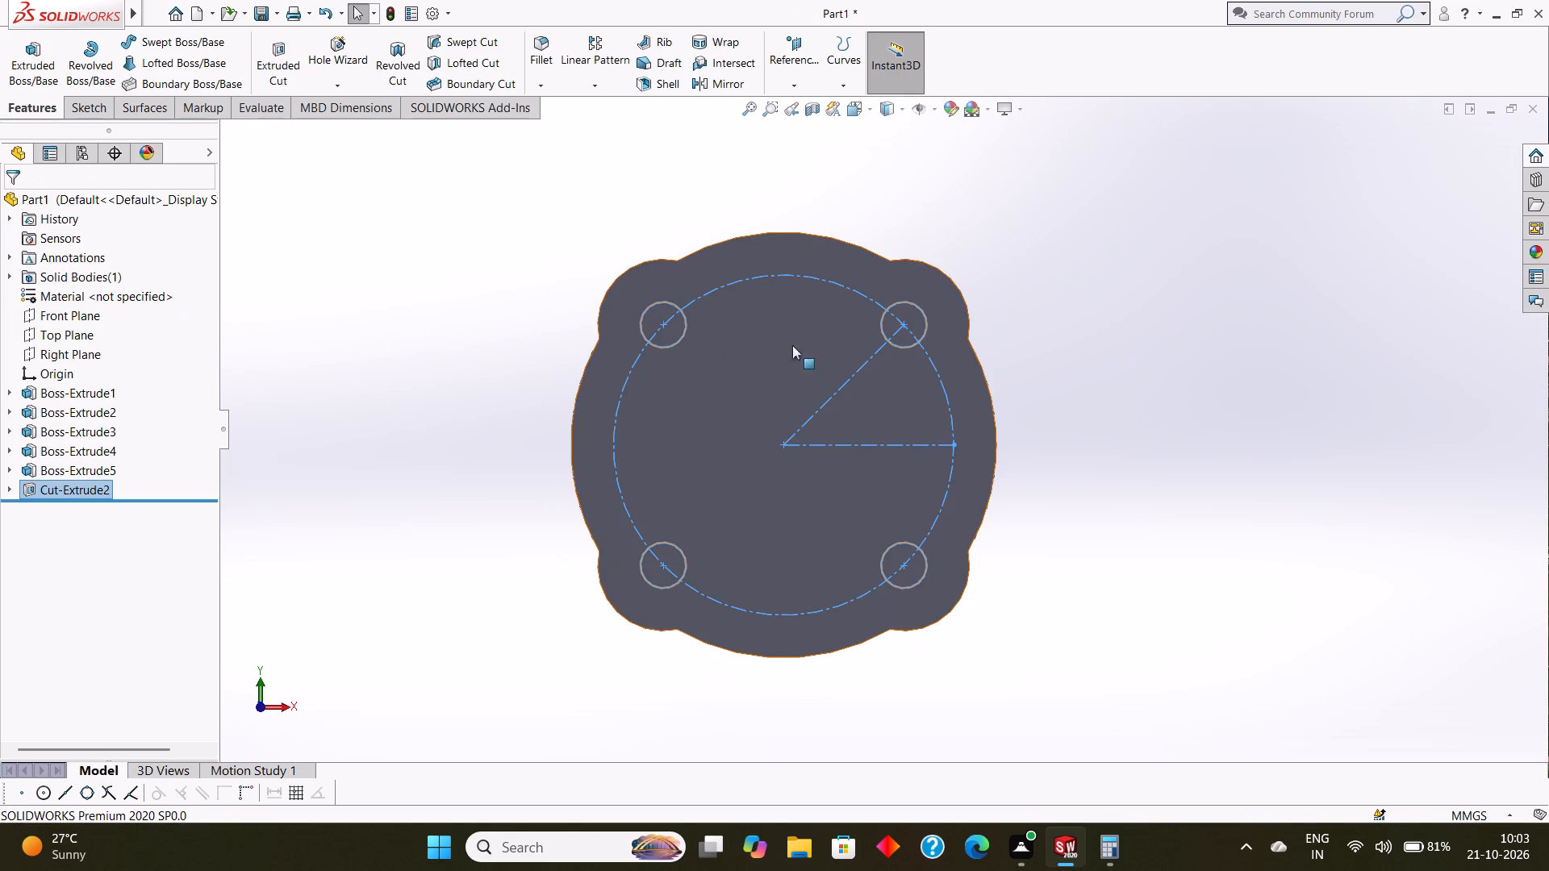
pyautogui.click(1110, 318)
# Sketch an origin-centred circle about 48 mm in diameter on the outer face of the plain round flange.
pyautogui.moveTo(1113, 316); pyautogui.dragTo(1187, 306, button='middle')
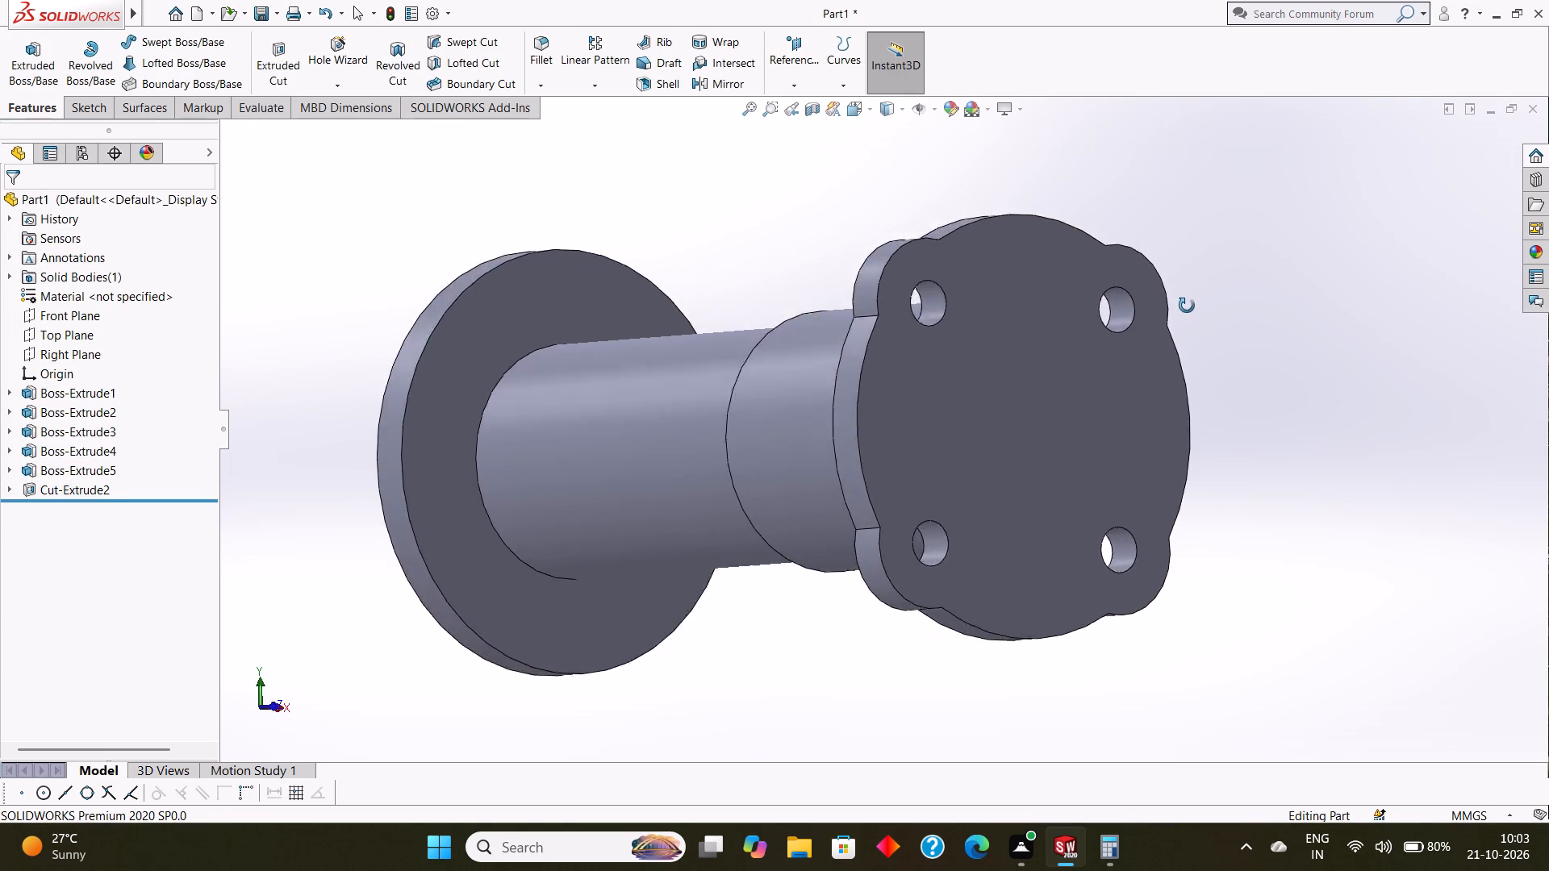
pyautogui.moveTo(1187, 306); pyautogui.dragTo(1341, 328, button='middle')
pyautogui.moveTo(1315, 327); pyautogui.dragTo(1384, 323, button='middle')
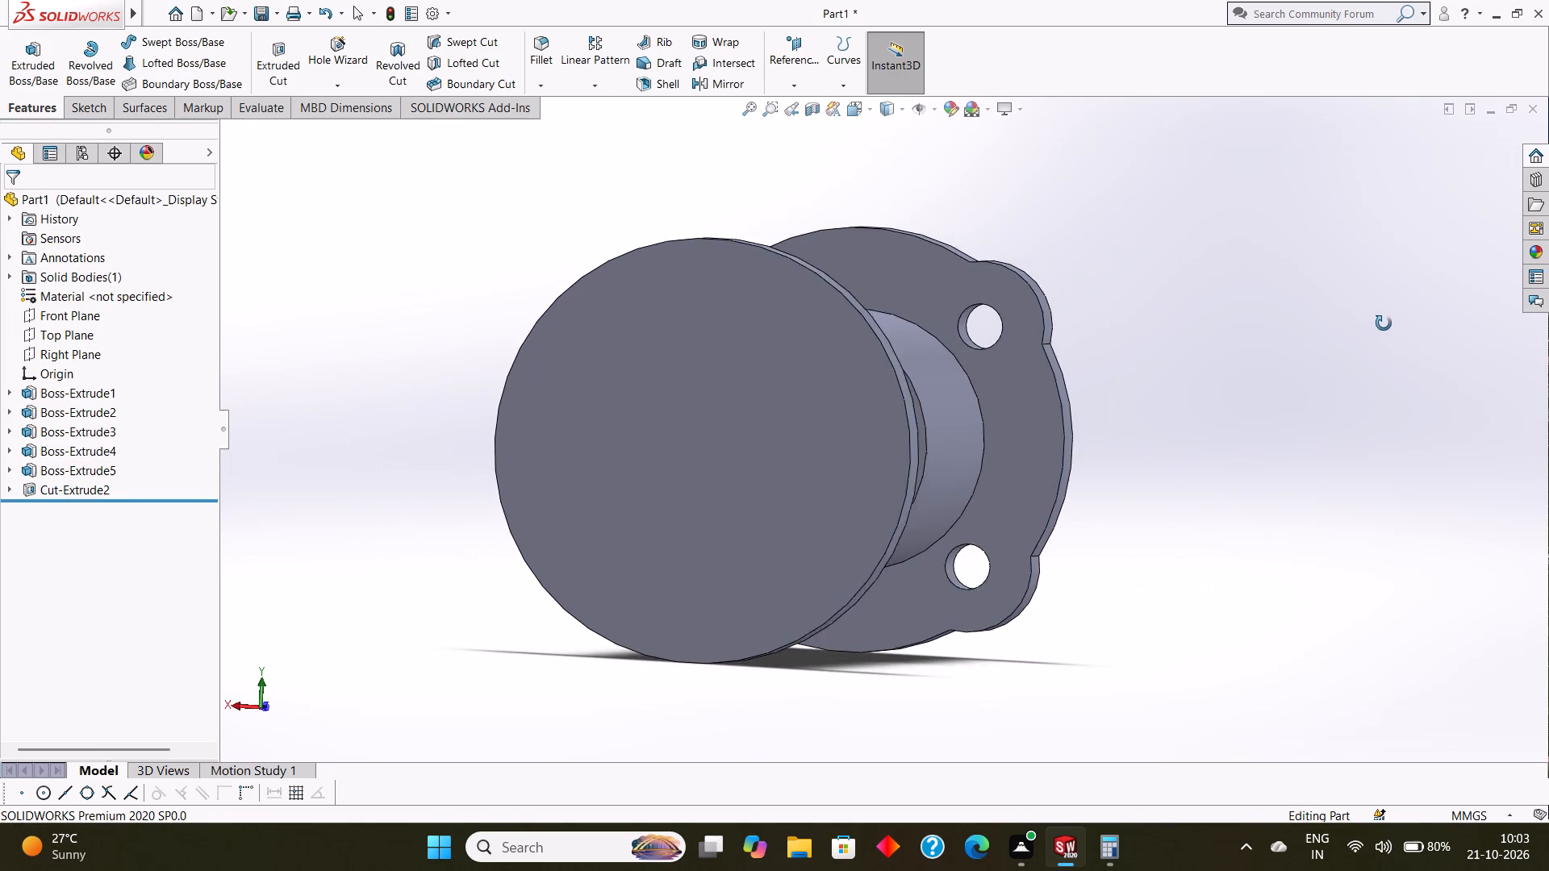
pyautogui.moveTo(1384, 323); pyautogui.dragTo(1389, 320, button='middle')
pyautogui.click(764, 324)
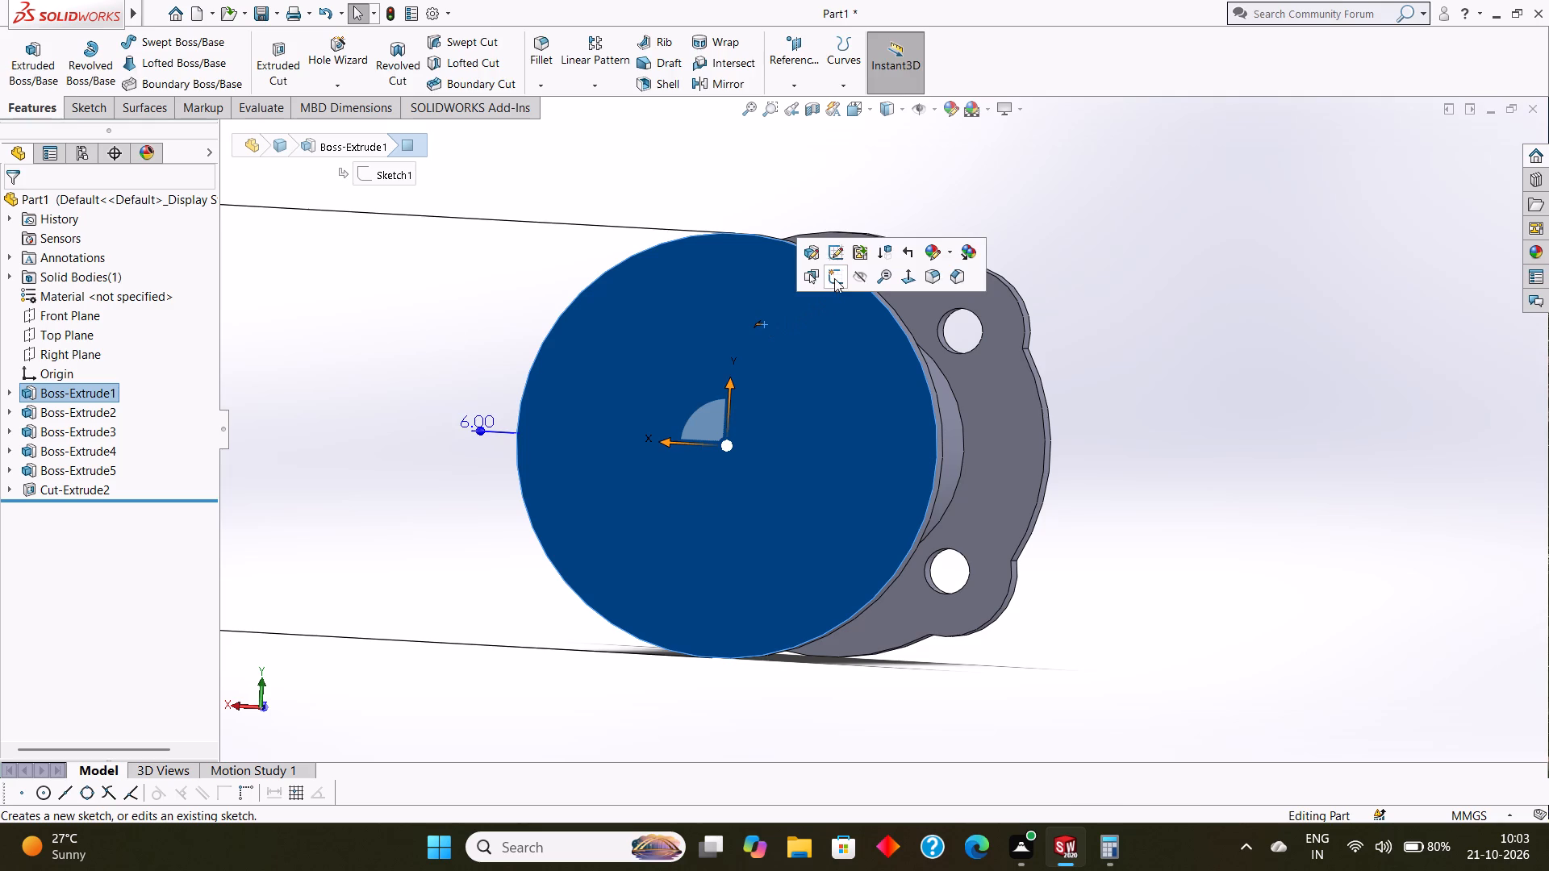
pyautogui.click(834, 278)
pyautogui.press('Escape')
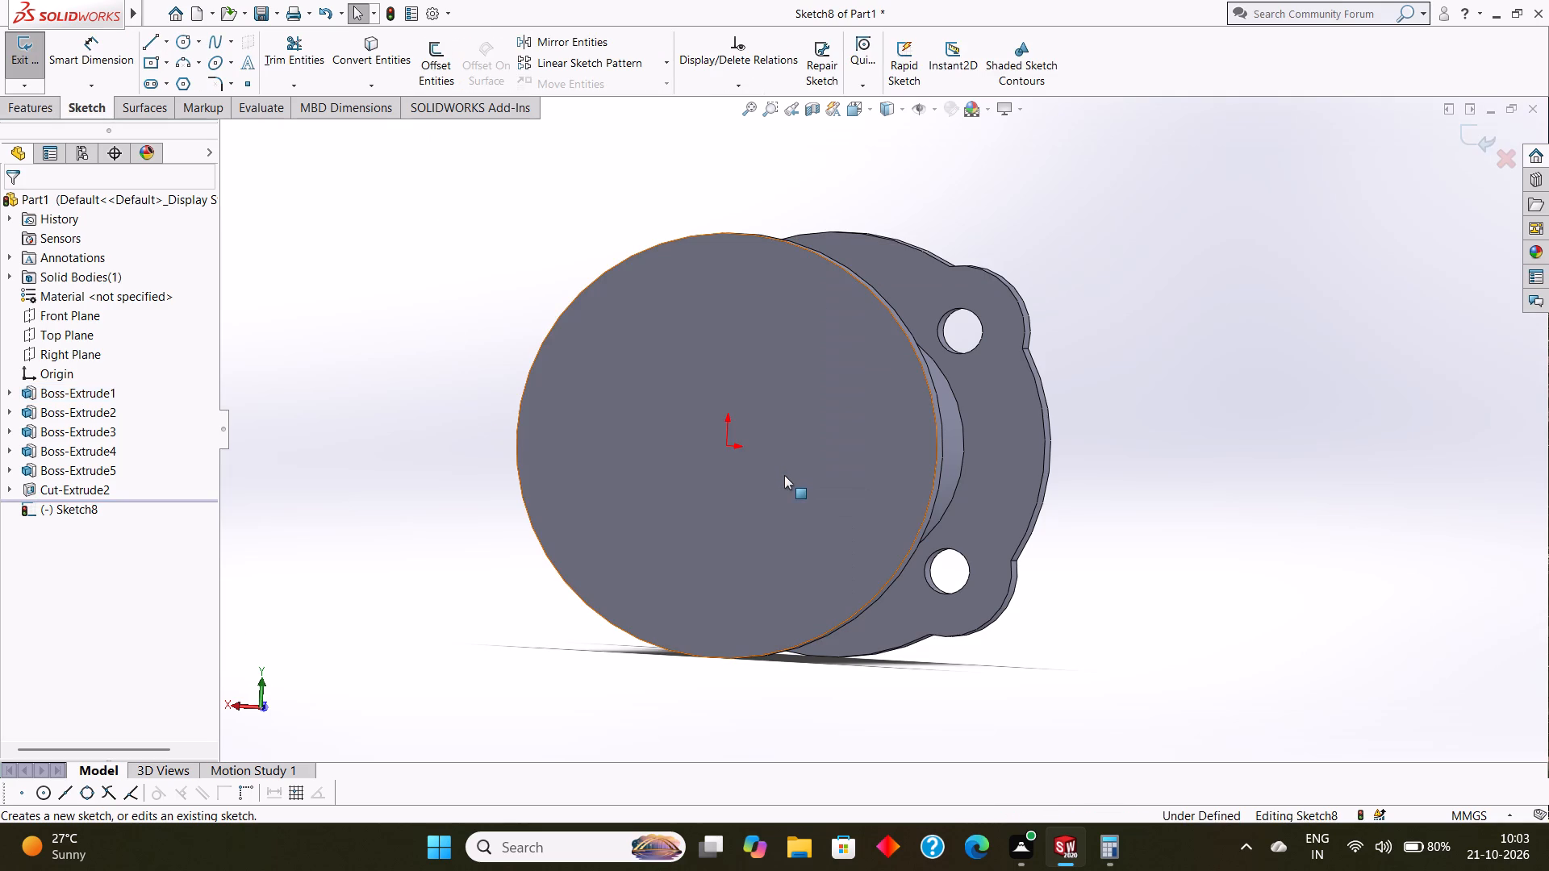
pyautogui.hotkey('ctrl', '8')
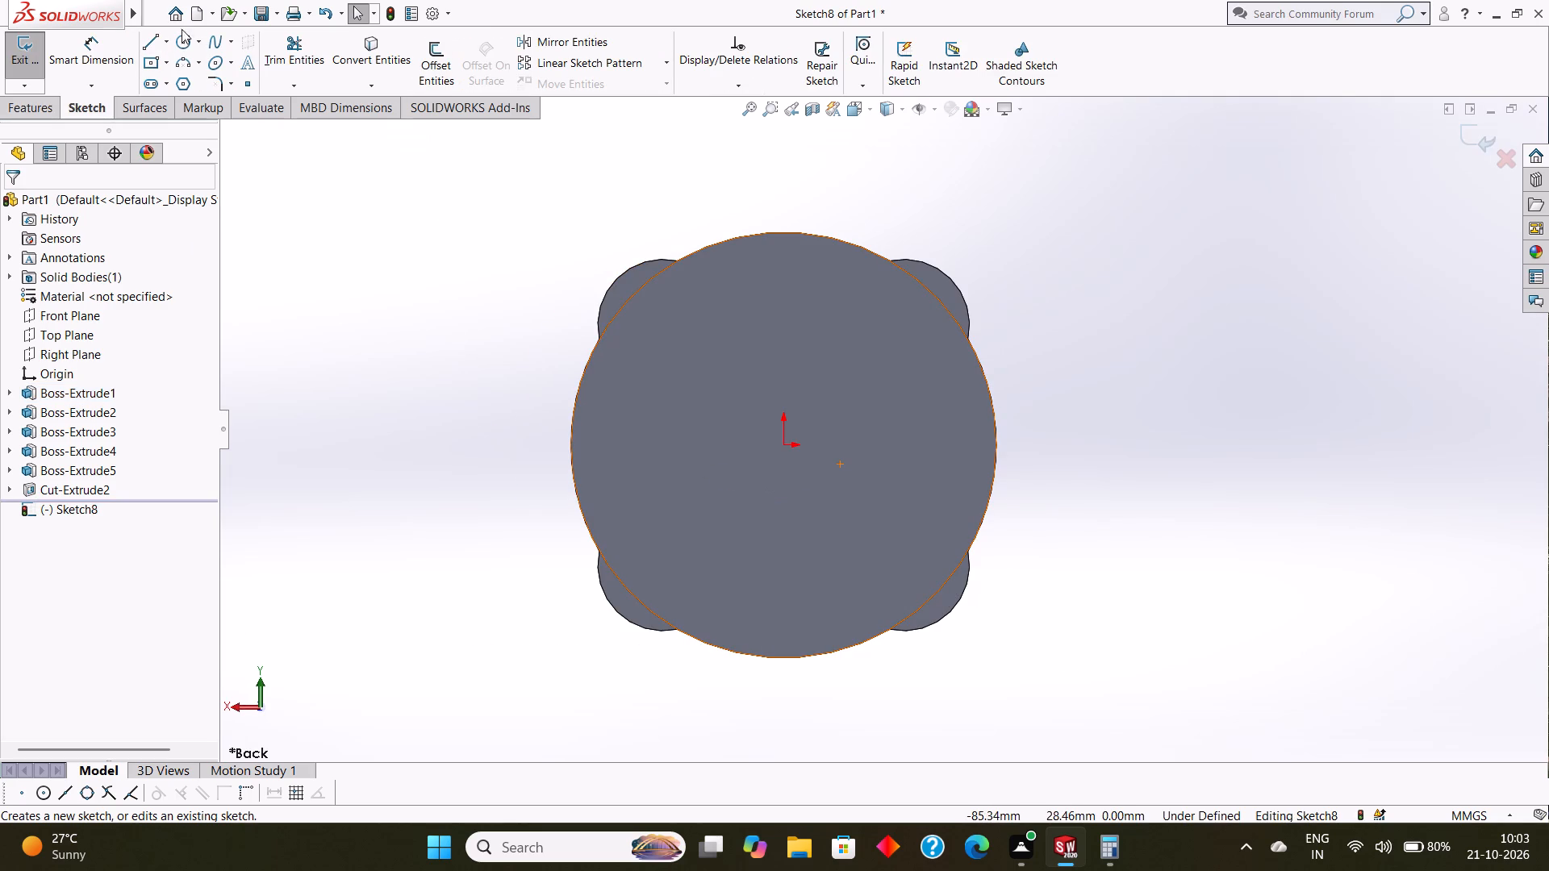
pyautogui.click(184, 42)
pyautogui.moveTo(786, 444); pyautogui.dragTo(804, 464)
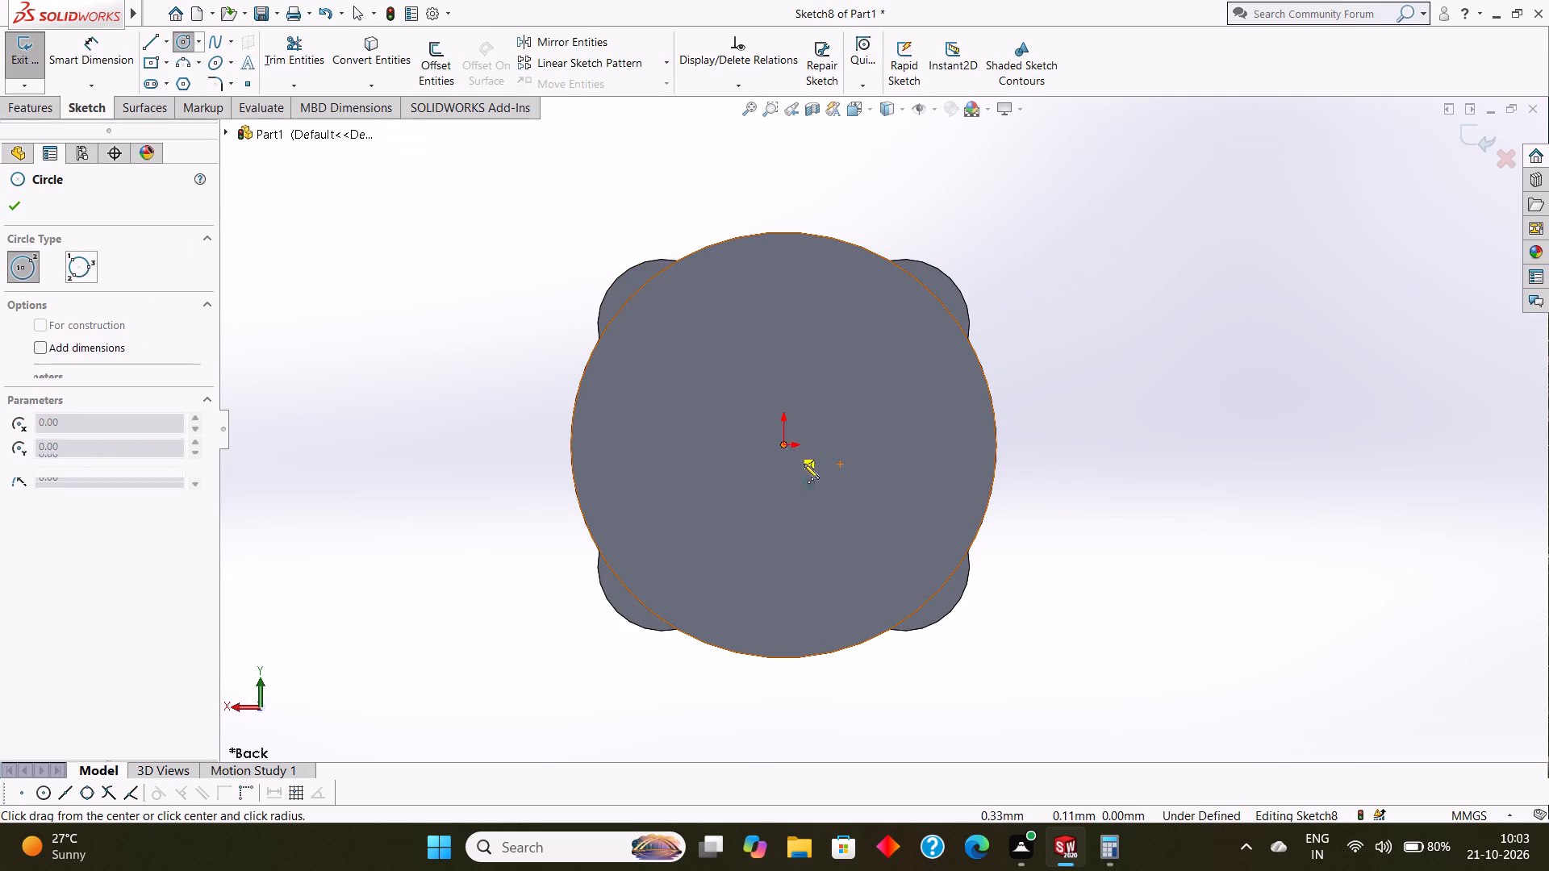
pyautogui.moveTo(804, 464); pyautogui.dragTo(904, 544)
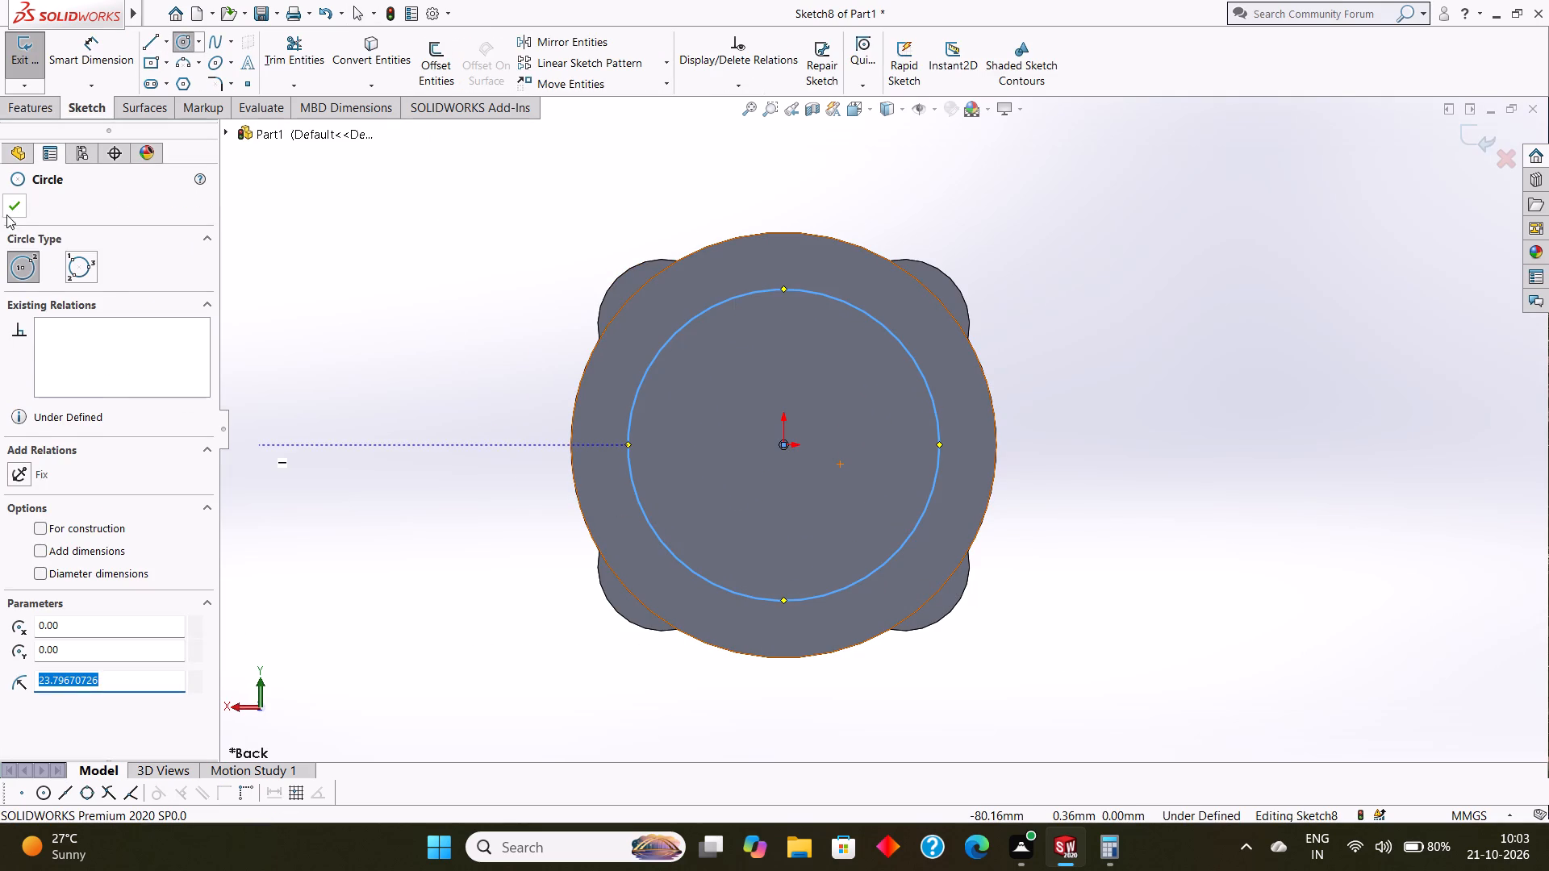
pyautogui.click(7, 211)
# Dimension the origin-centred circle on the round flange to a 52 mm diameter.
pyautogui.click(77, 41)
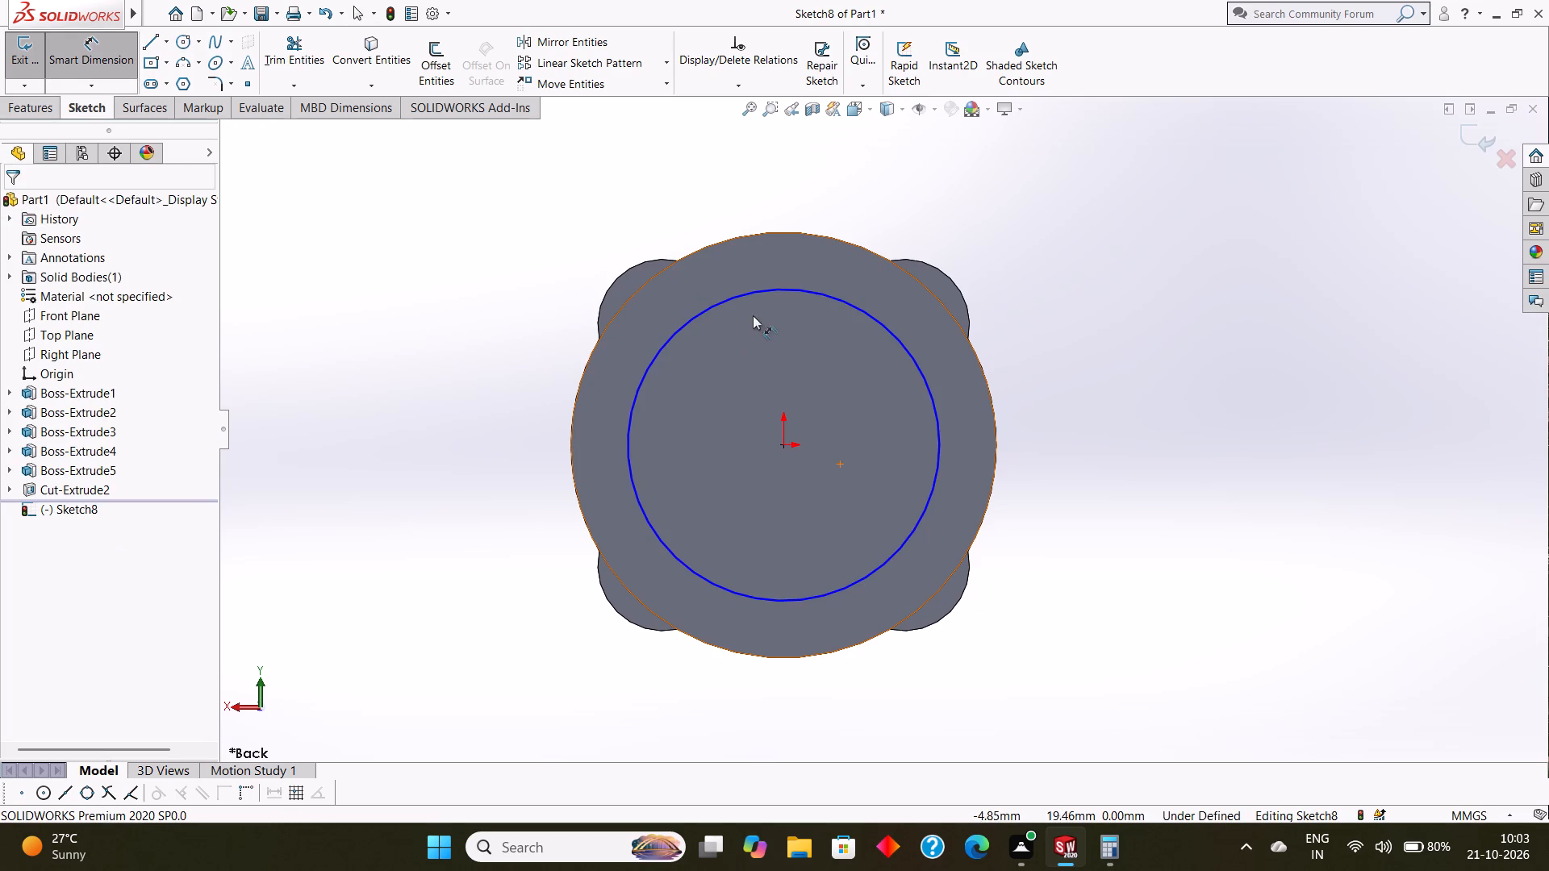
pyautogui.click(760, 291)
pyautogui.click(1094, 326)
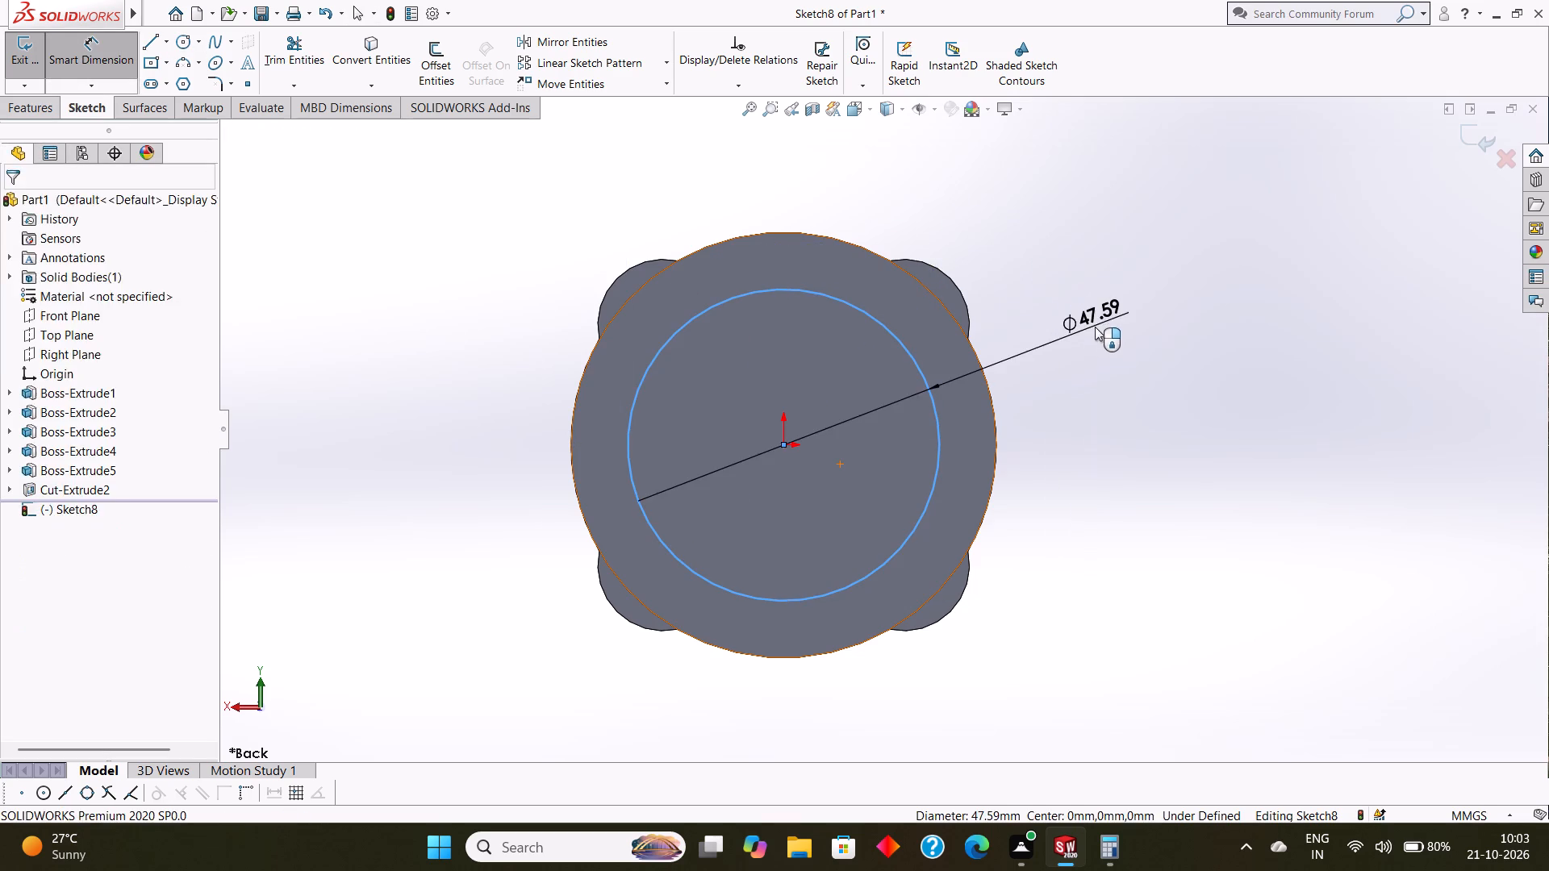
pyautogui.write('25')
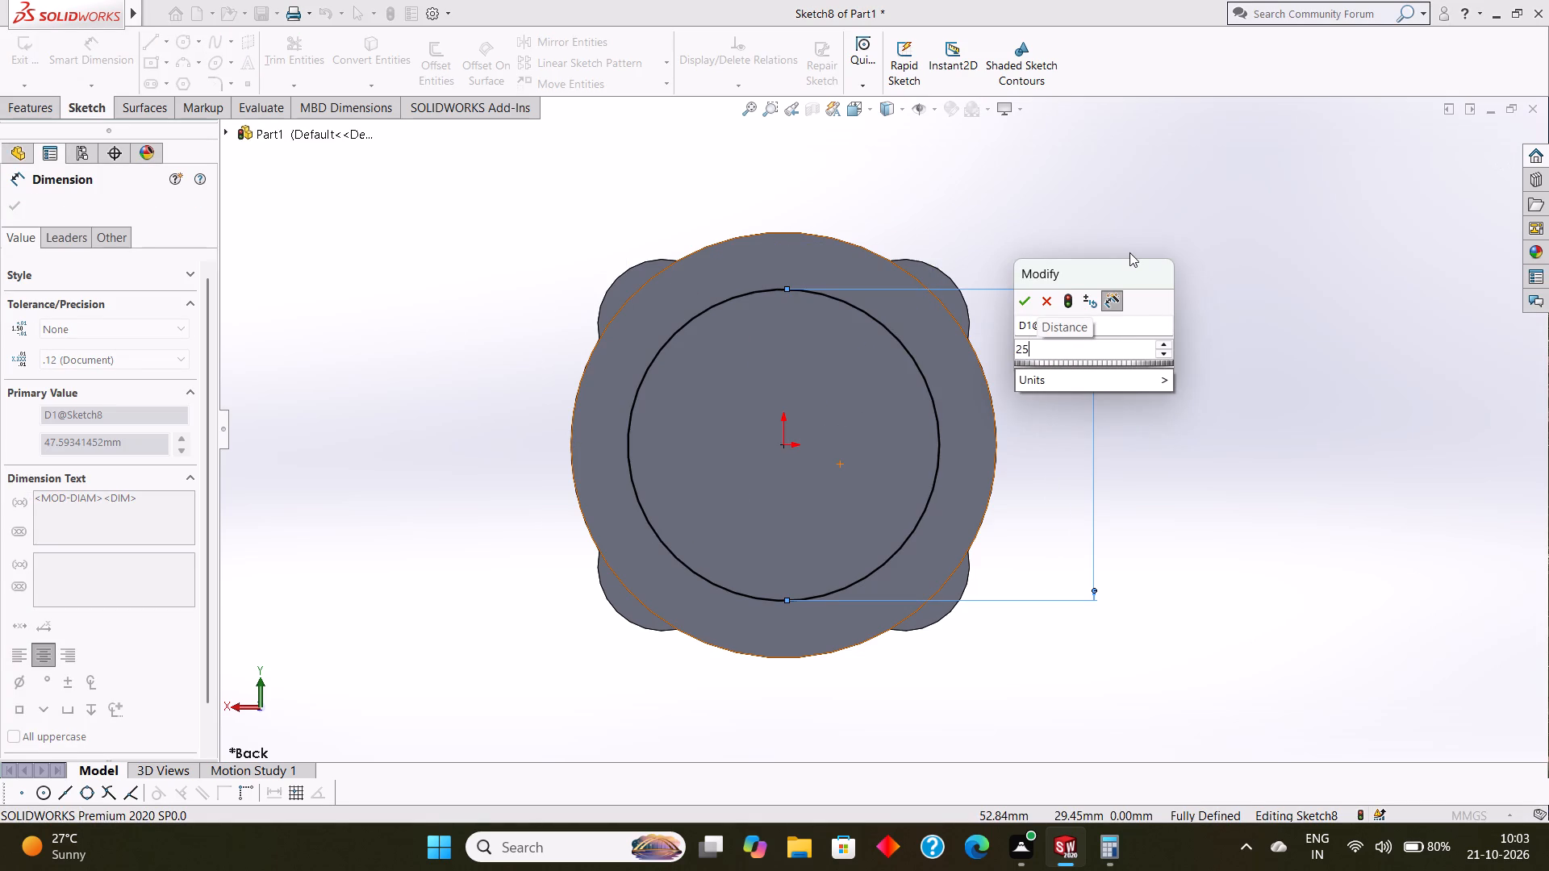
pyautogui.press('BackSpace')
pyautogui.press('BackSpace')
pyautogui.write('52')
pyautogui.press('Return')
pyautogui.click(8, 201)
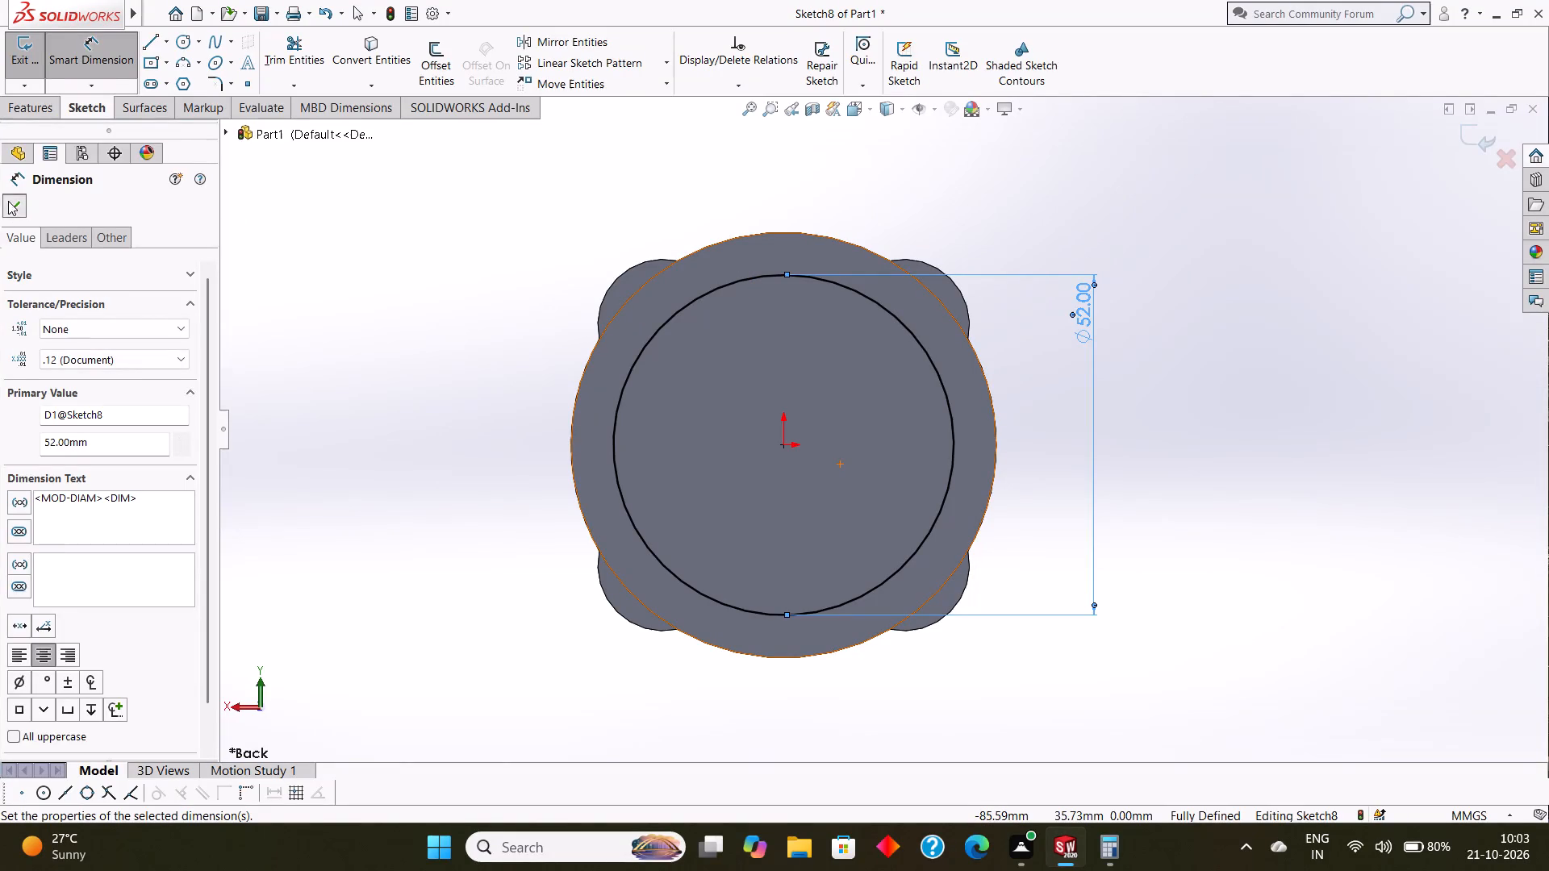
# Convert the 52 mm circle to construction geometry.
pyautogui.rightClick(755, 279)
pyautogui.click(791, 254)
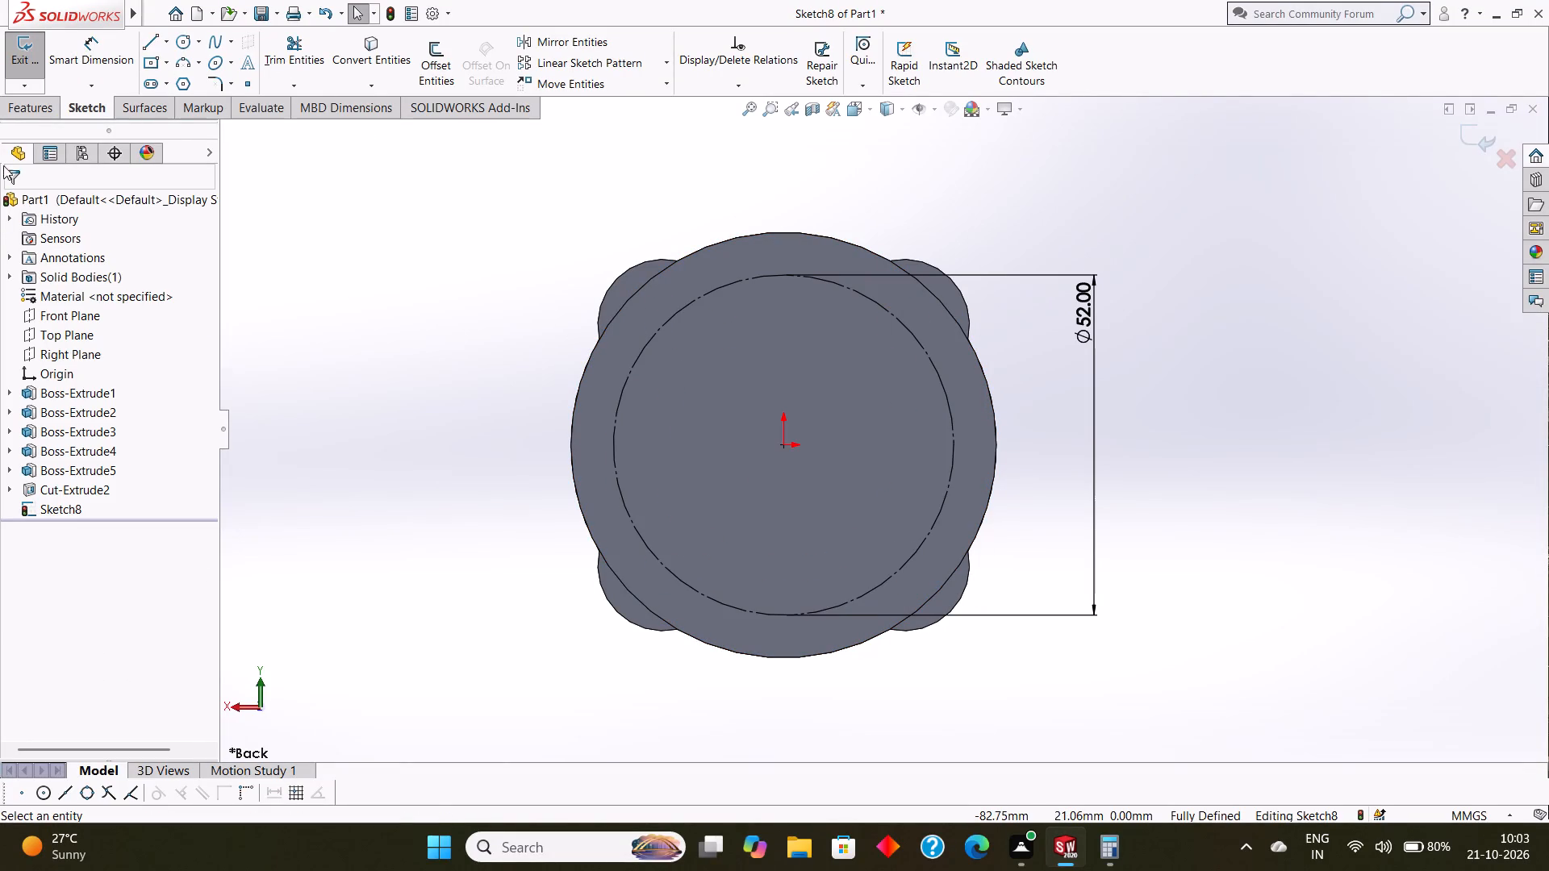
pyautogui.click(24, 109)
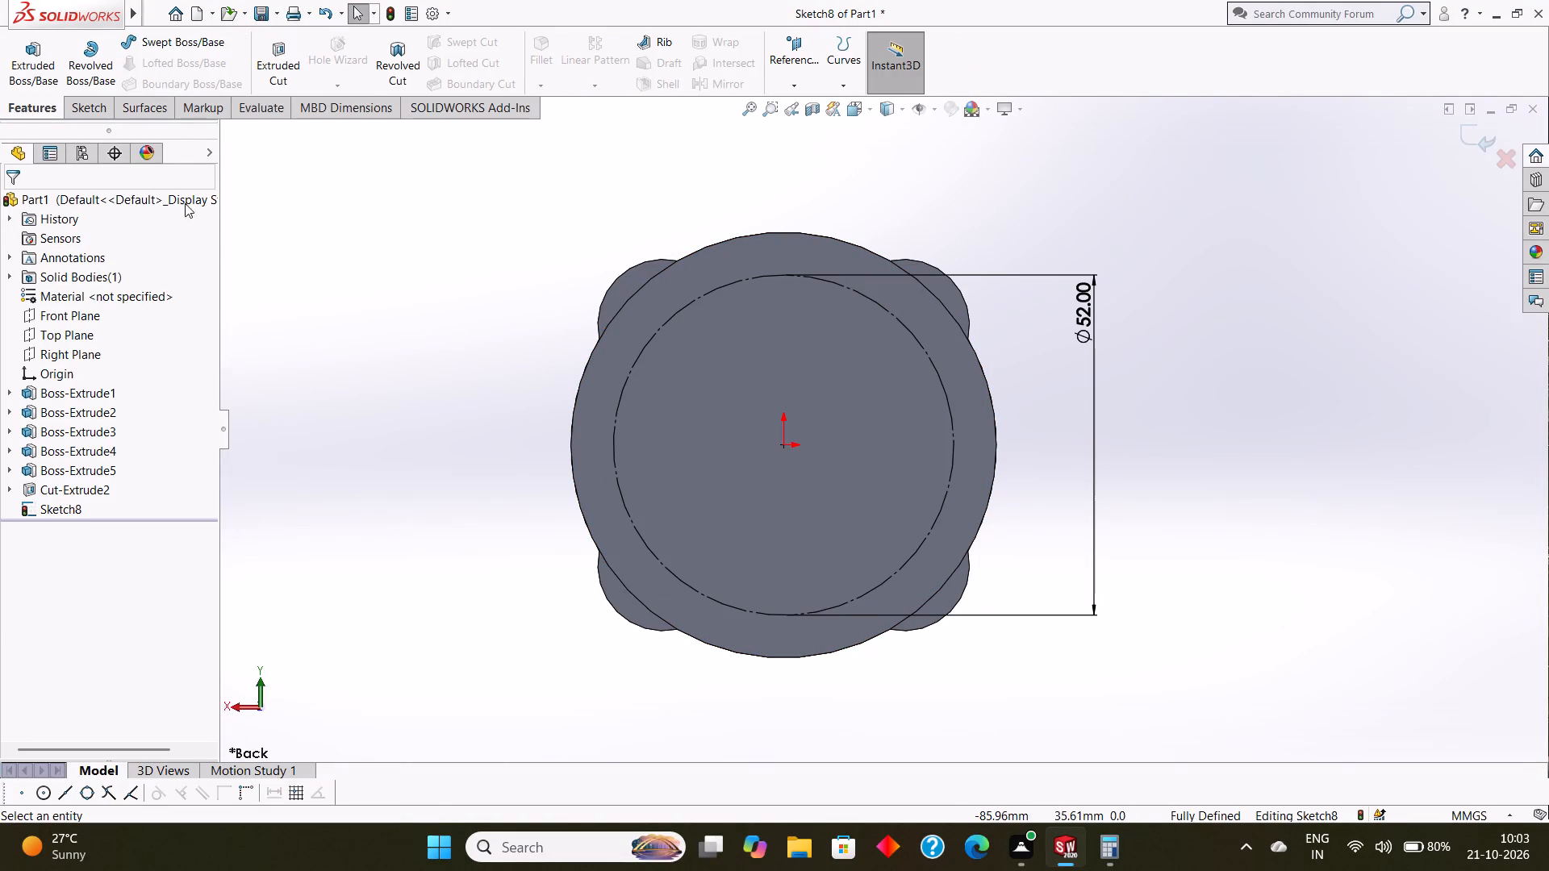
pyautogui.click(90, 108)
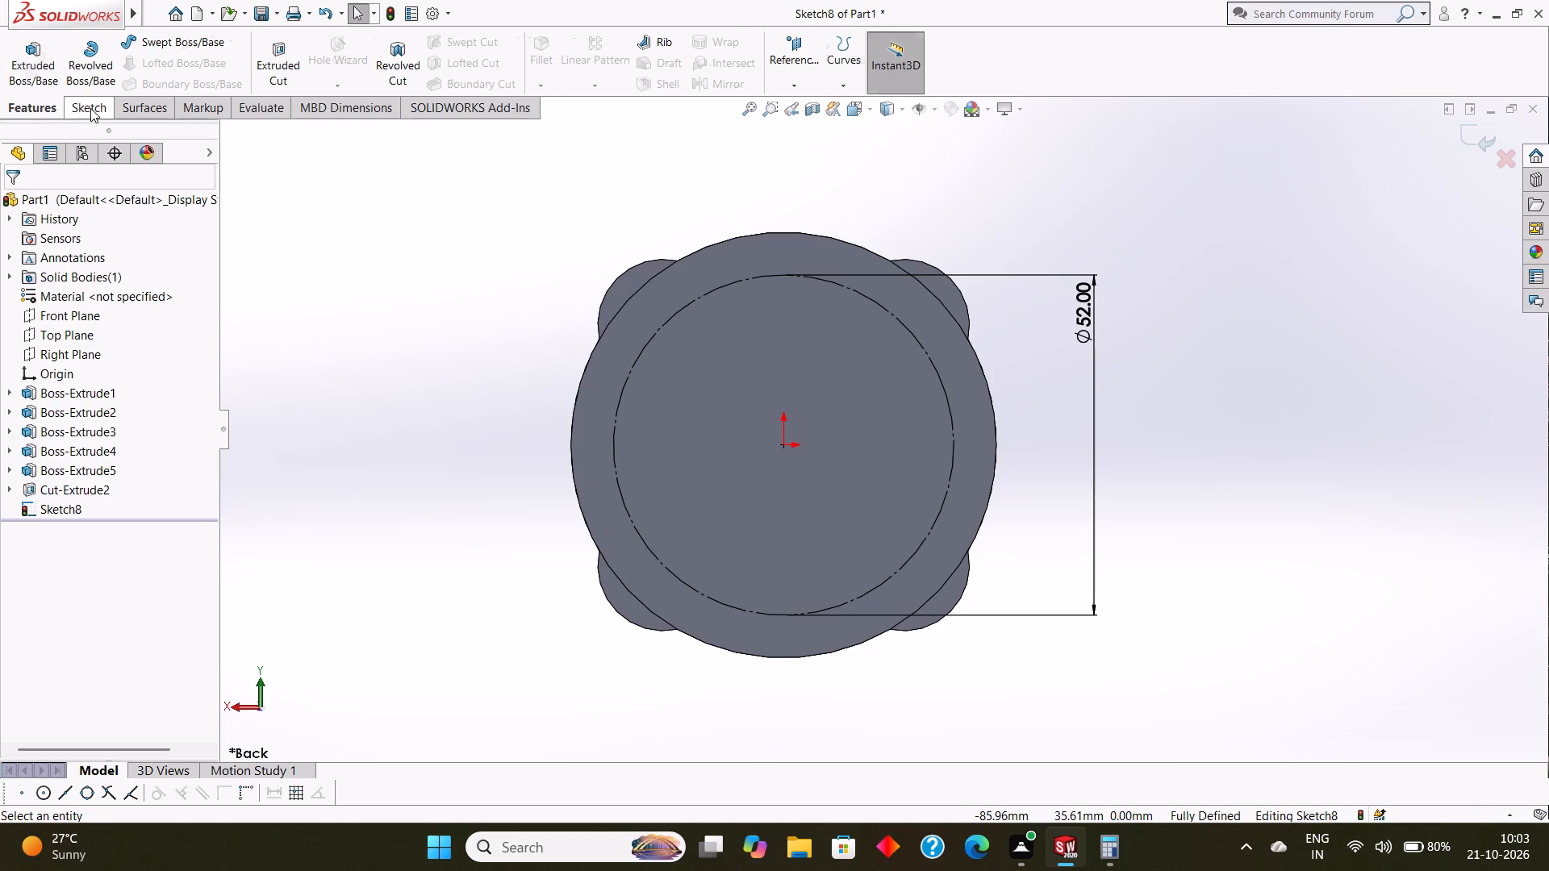
# Draw a 26 mm vertical centerline from the origin to the top of the 52 mm construction circle.
pyautogui.click(170, 45)
pyautogui.click(173, 82)
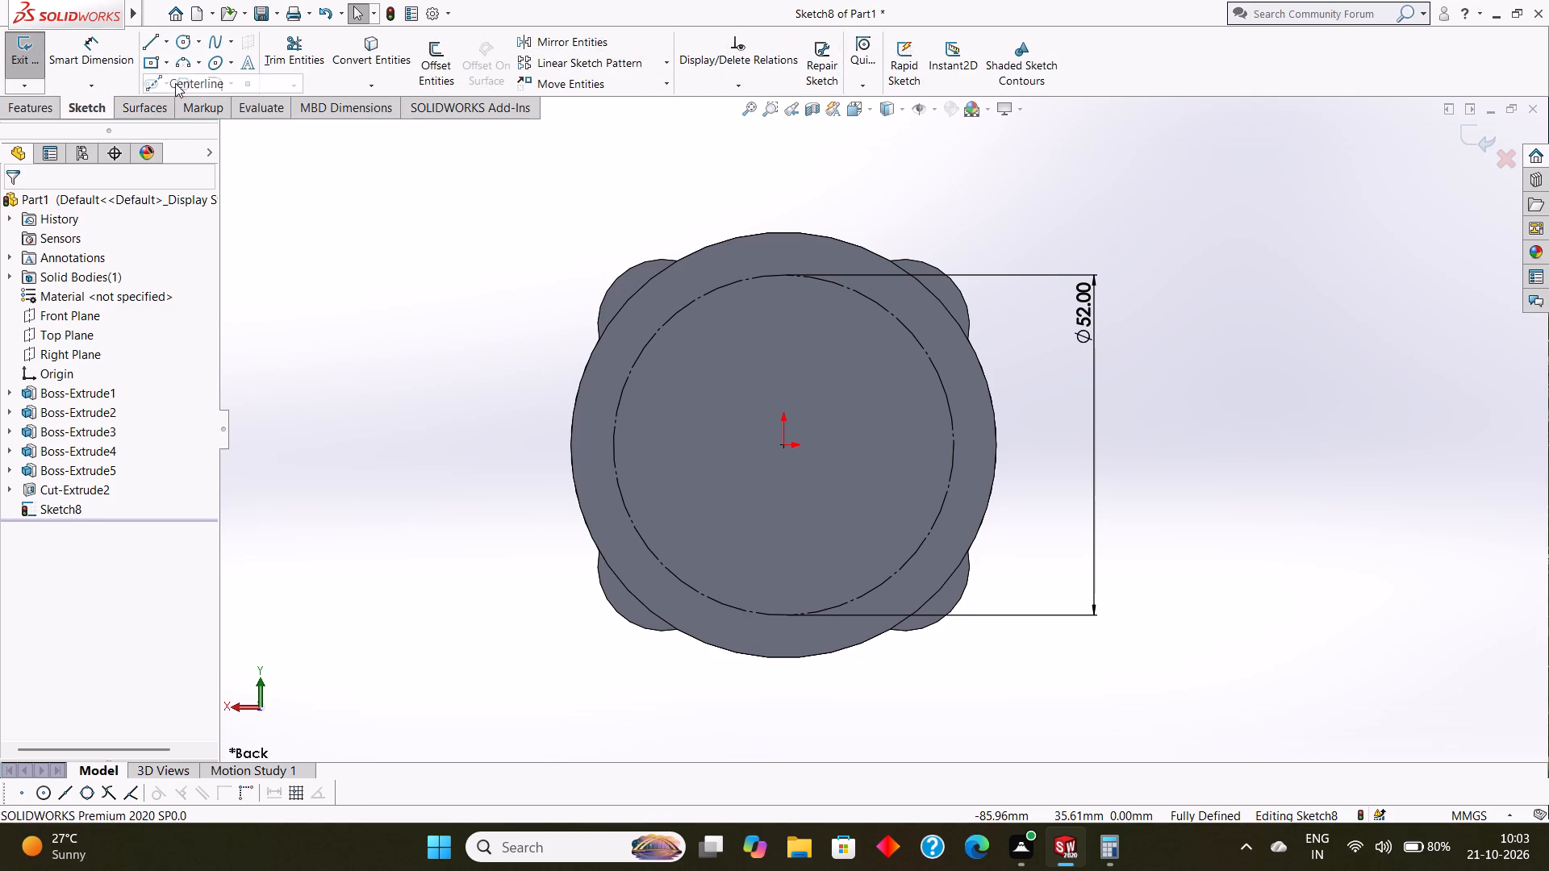
pyautogui.click(784, 448)
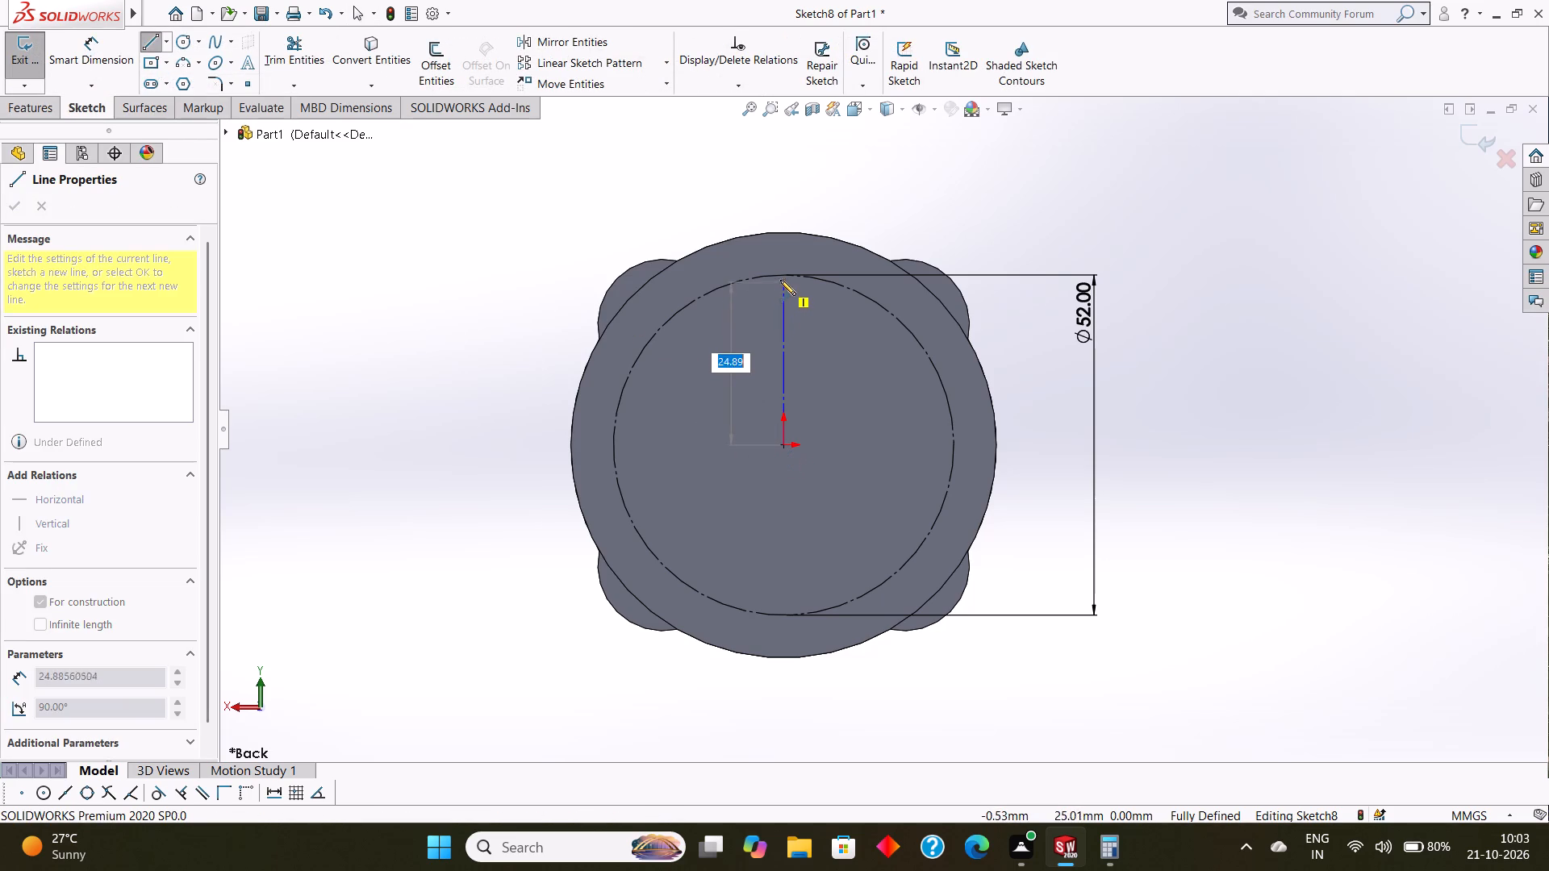
pyautogui.click(780, 275)
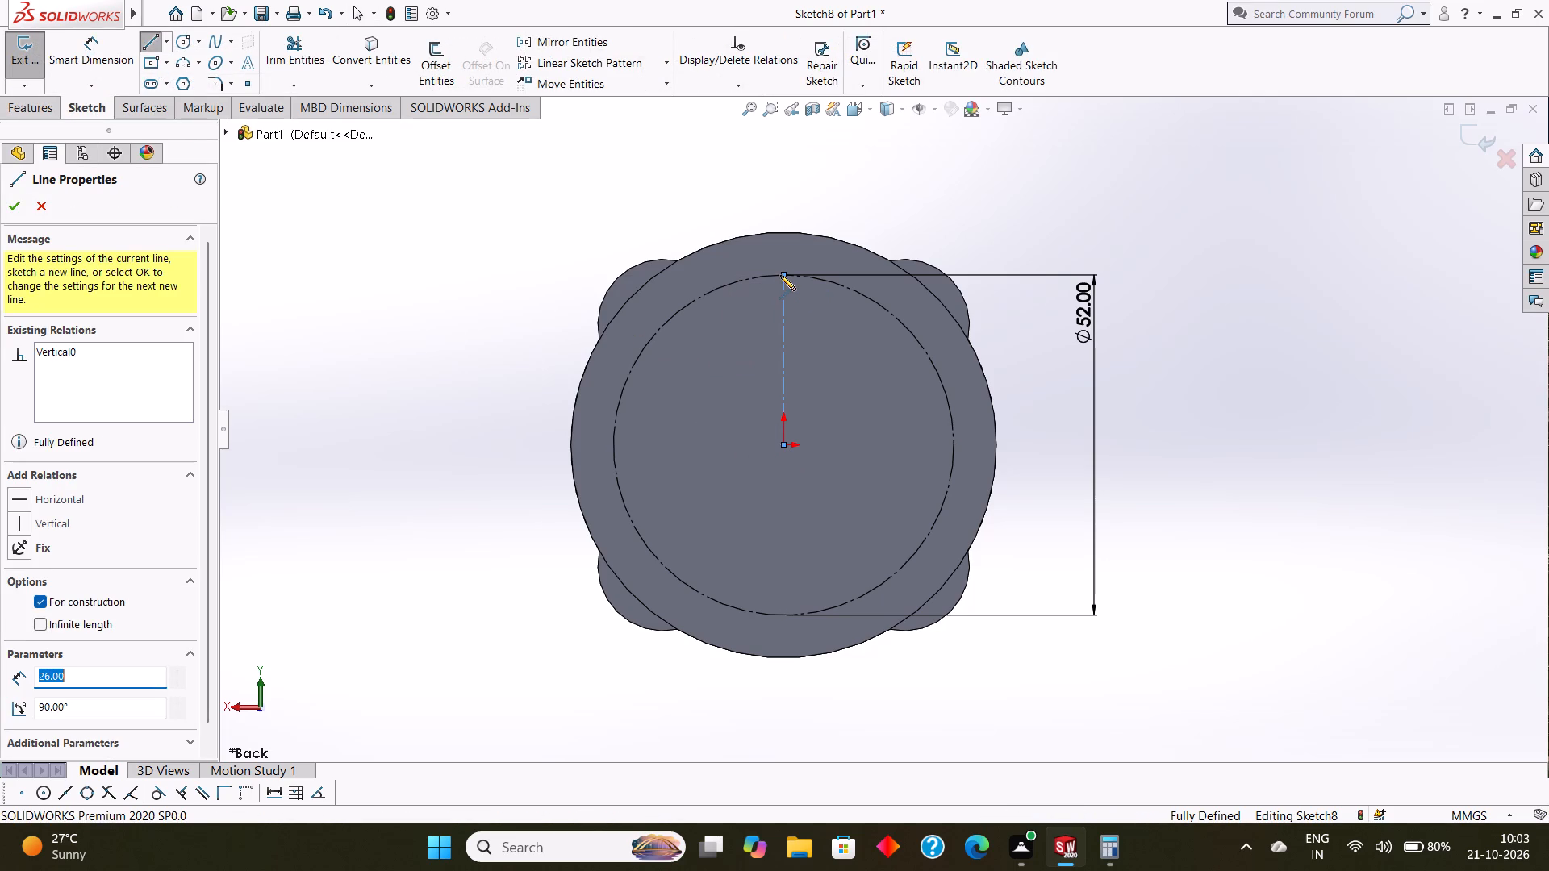
pyautogui.press('Escape')
# Draw a slanted centerline from the origin to the upper-right part of the construction circle, about 48° from horizontal.
pyautogui.press('Return')
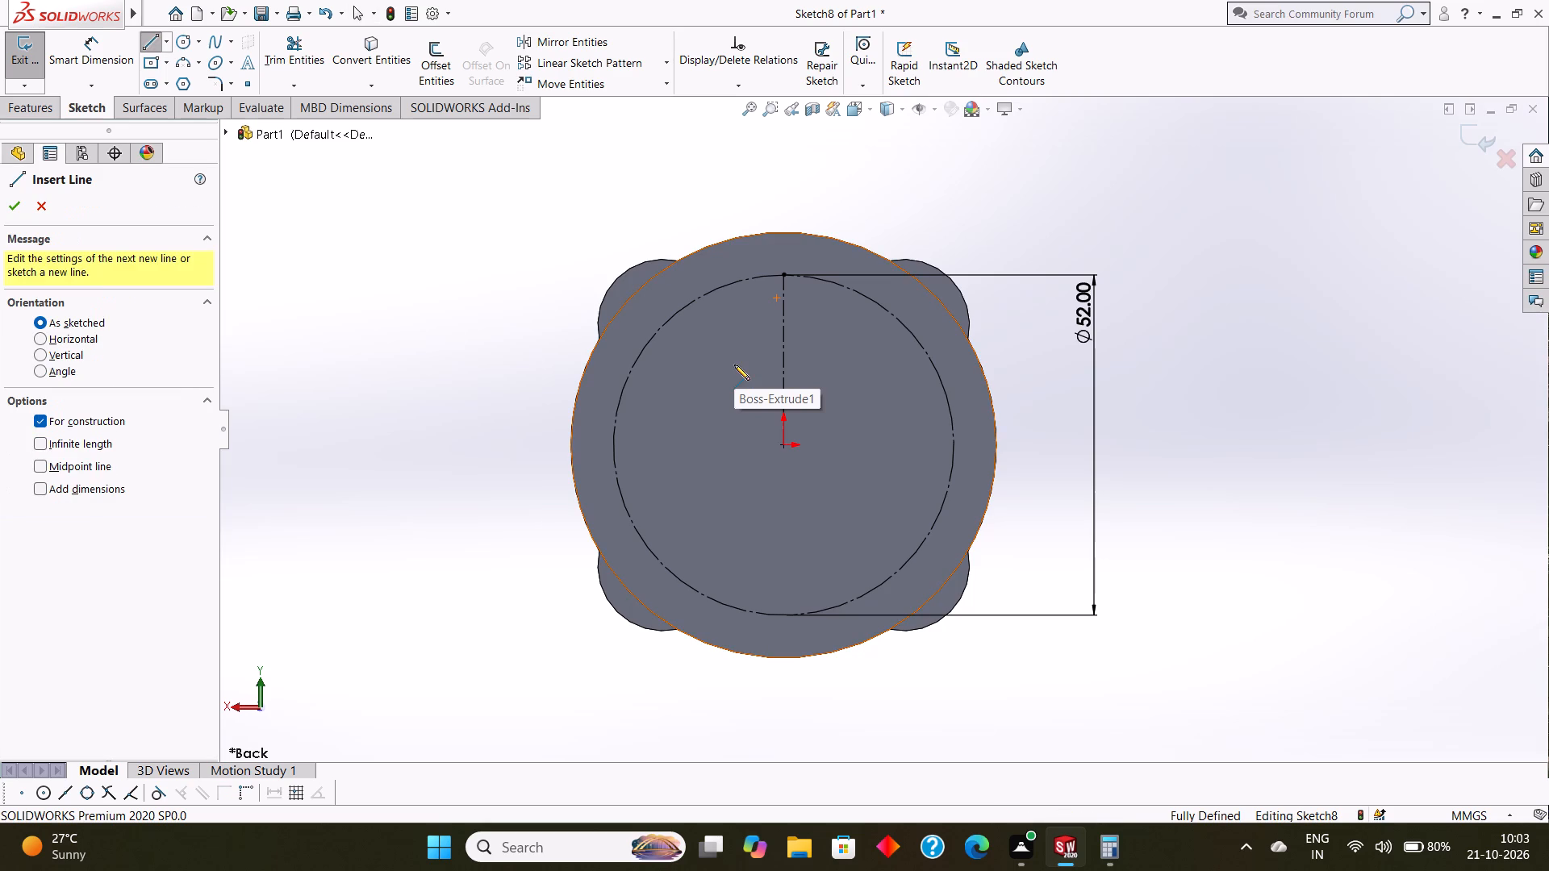
pyautogui.click(783, 445)
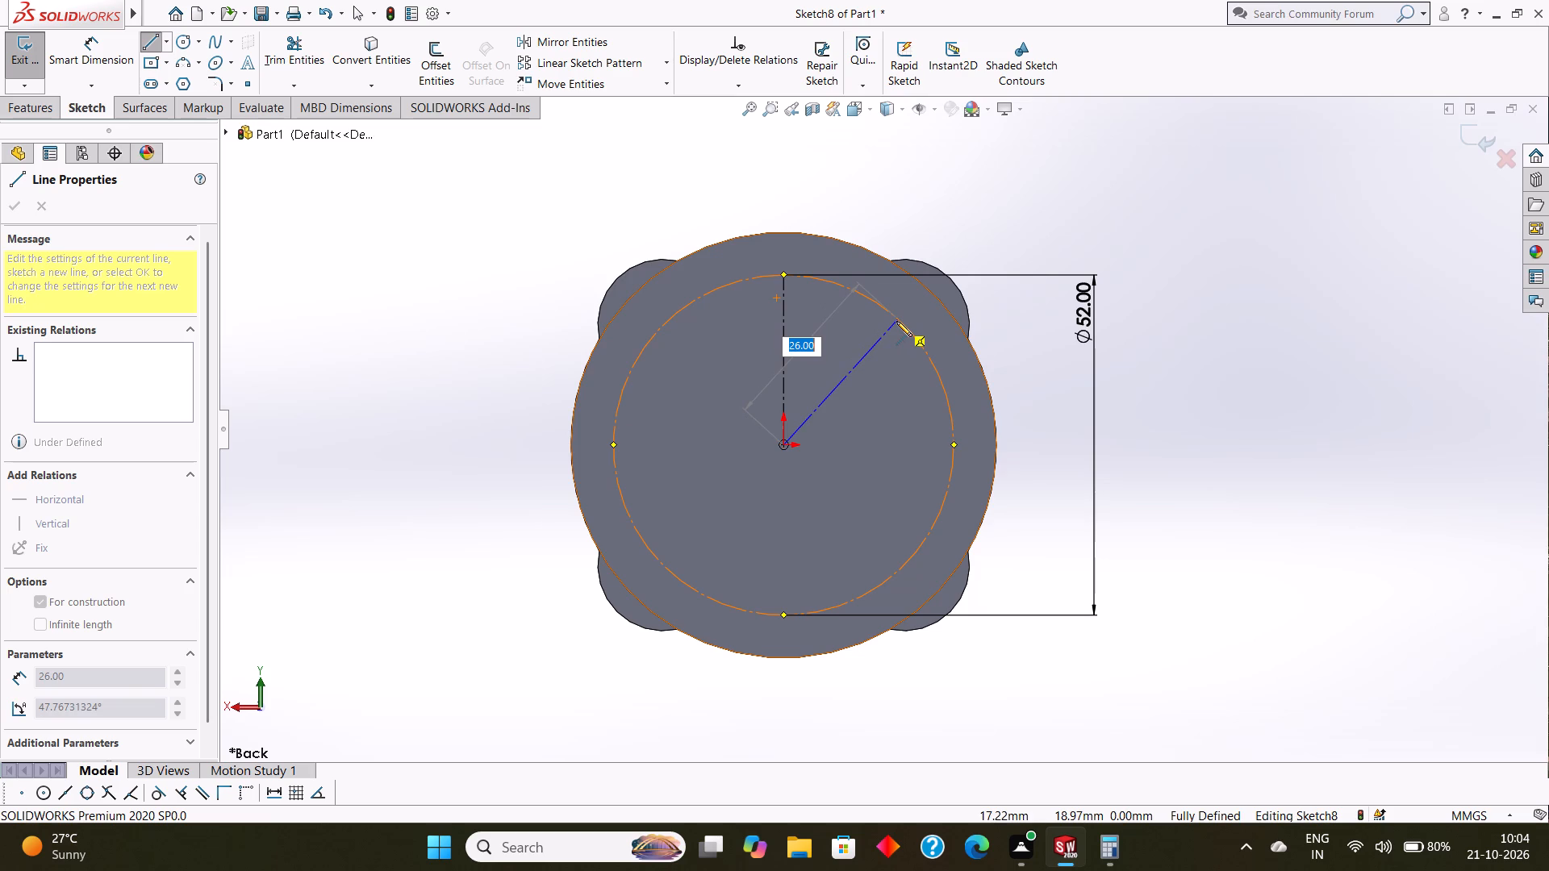
pyautogui.click(896, 321)
pyautogui.press('Escape')
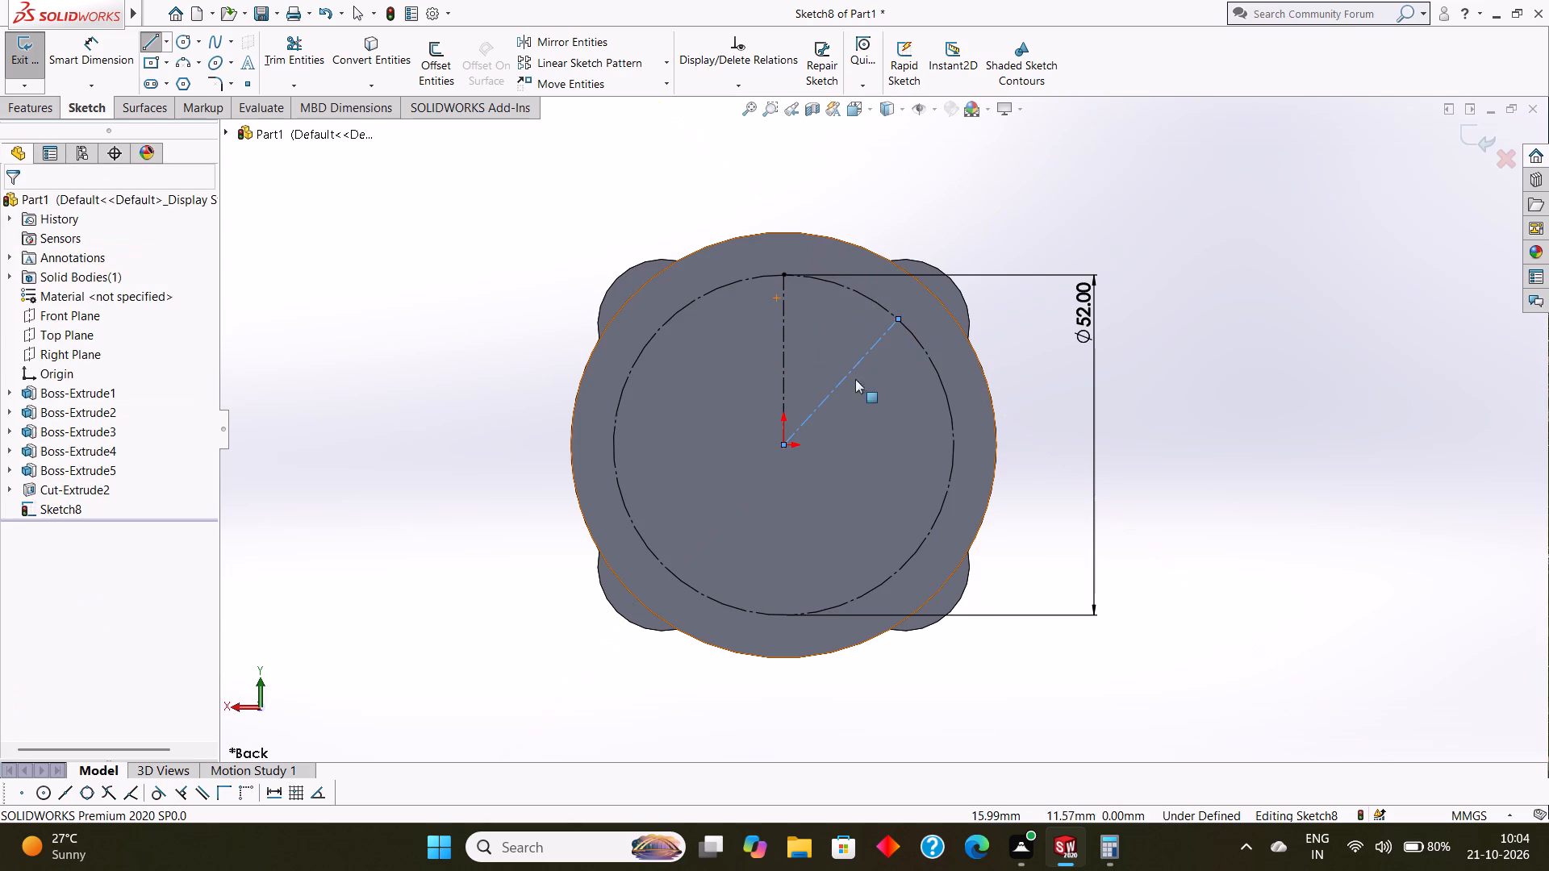
pyautogui.press('Escape')
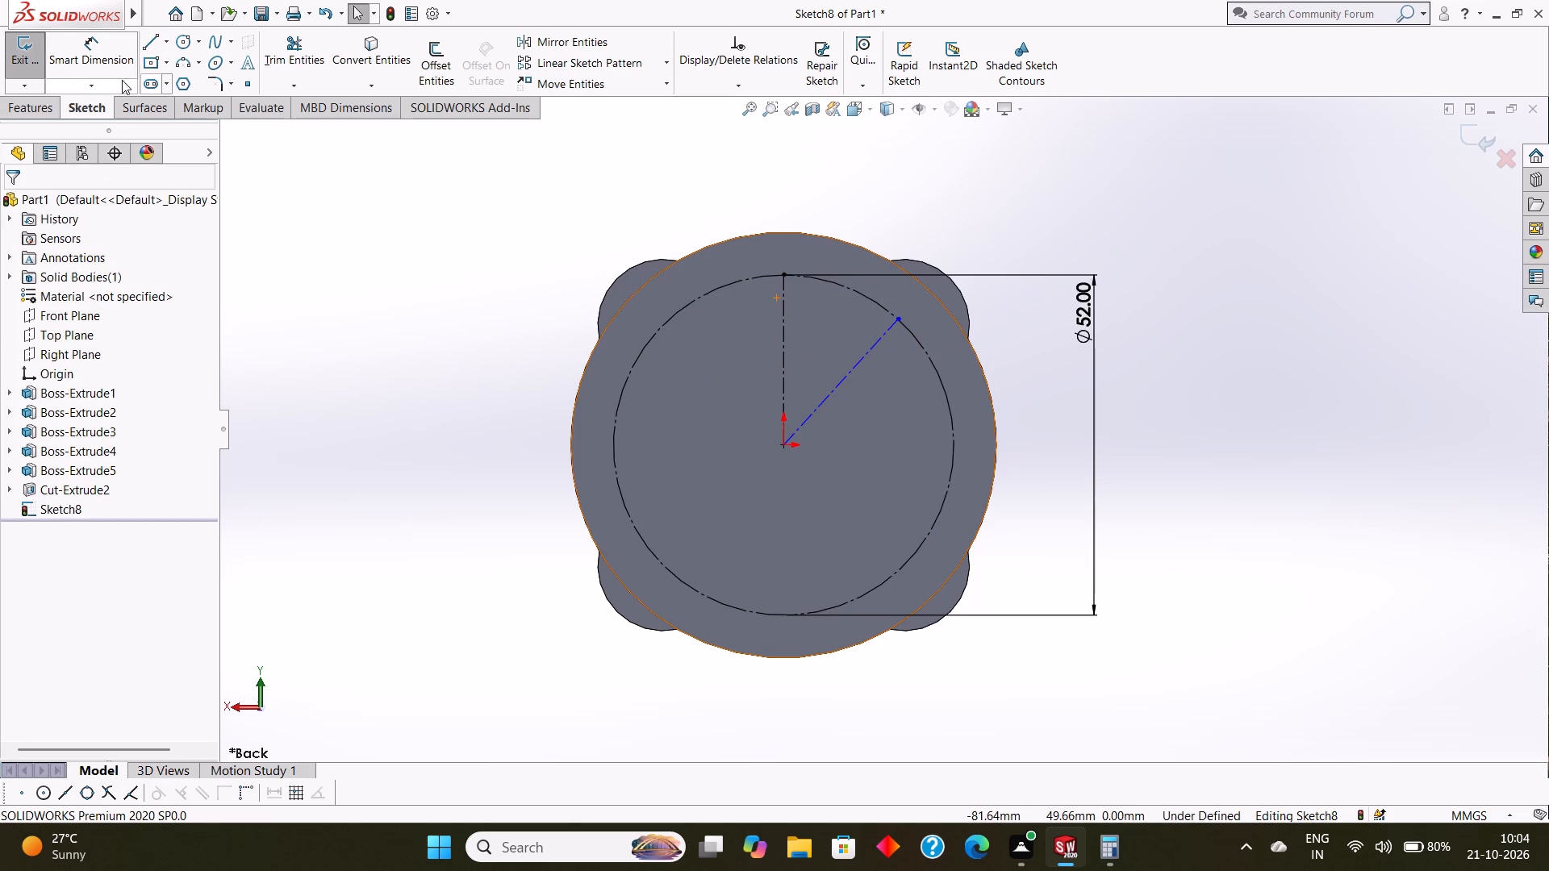
# Dimension the angle between the vertical and slanted centerlines to 45°.
pyautogui.click(110, 56)
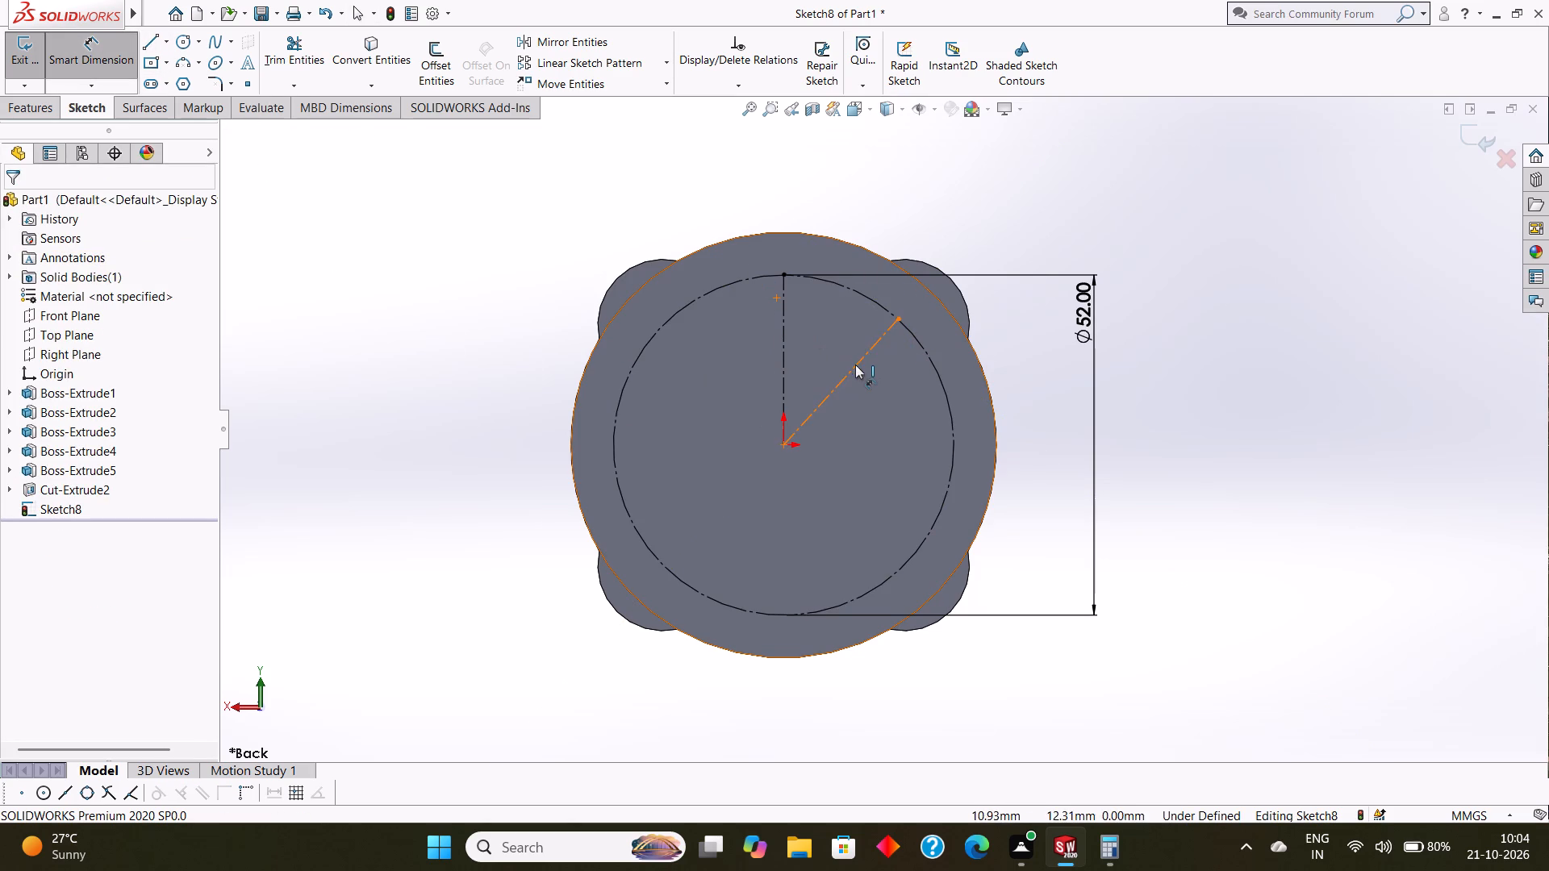
pyautogui.click(855, 365)
pyautogui.click(785, 328)
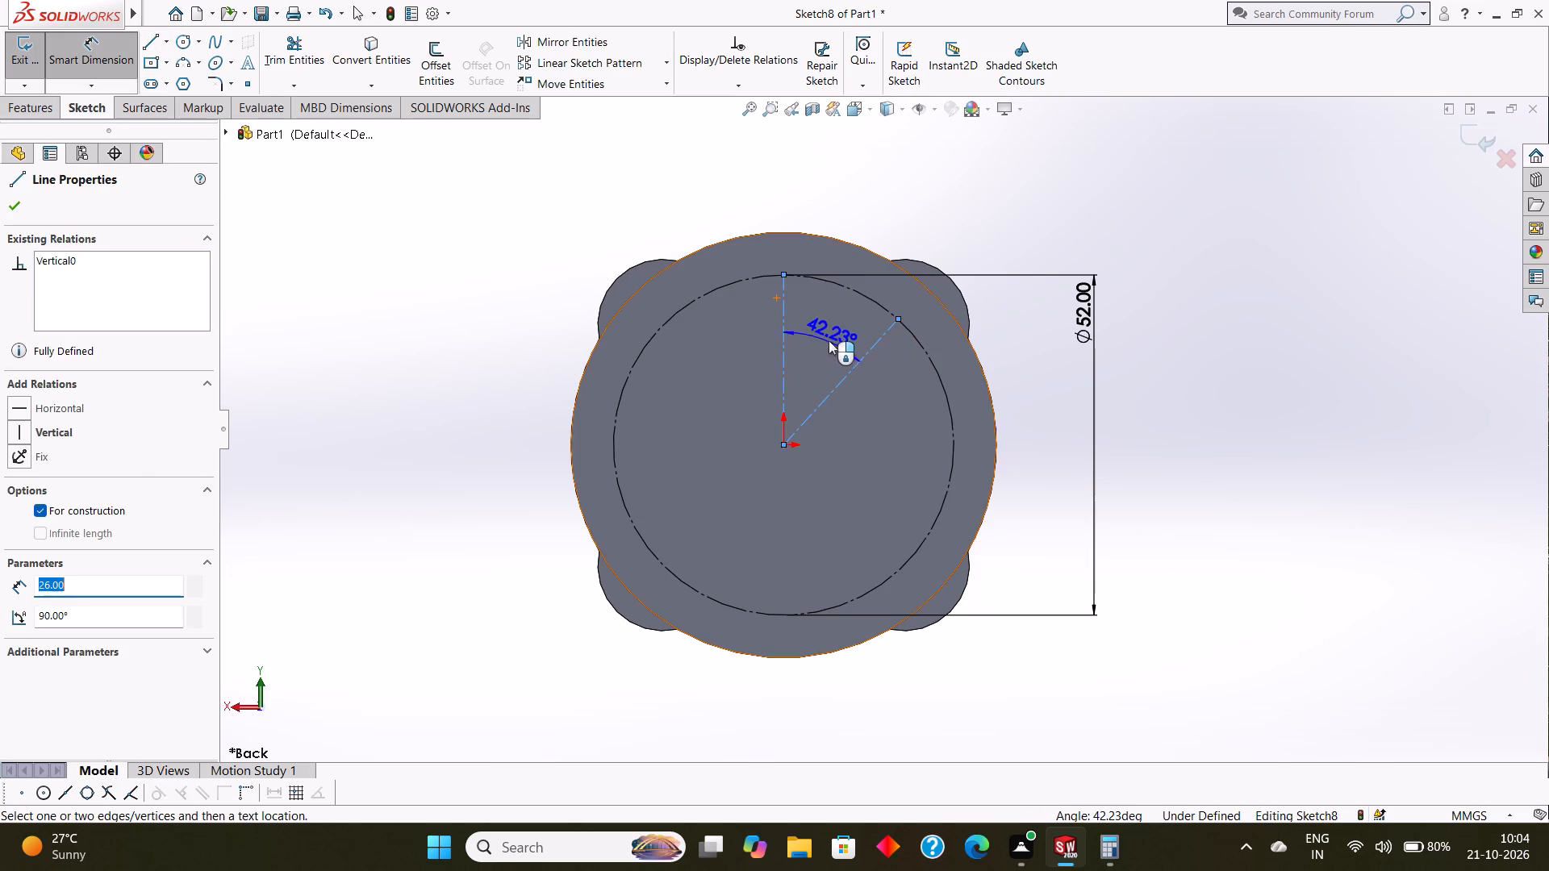
pyautogui.click(829, 340)
pyautogui.write('45')
pyautogui.press('Return')
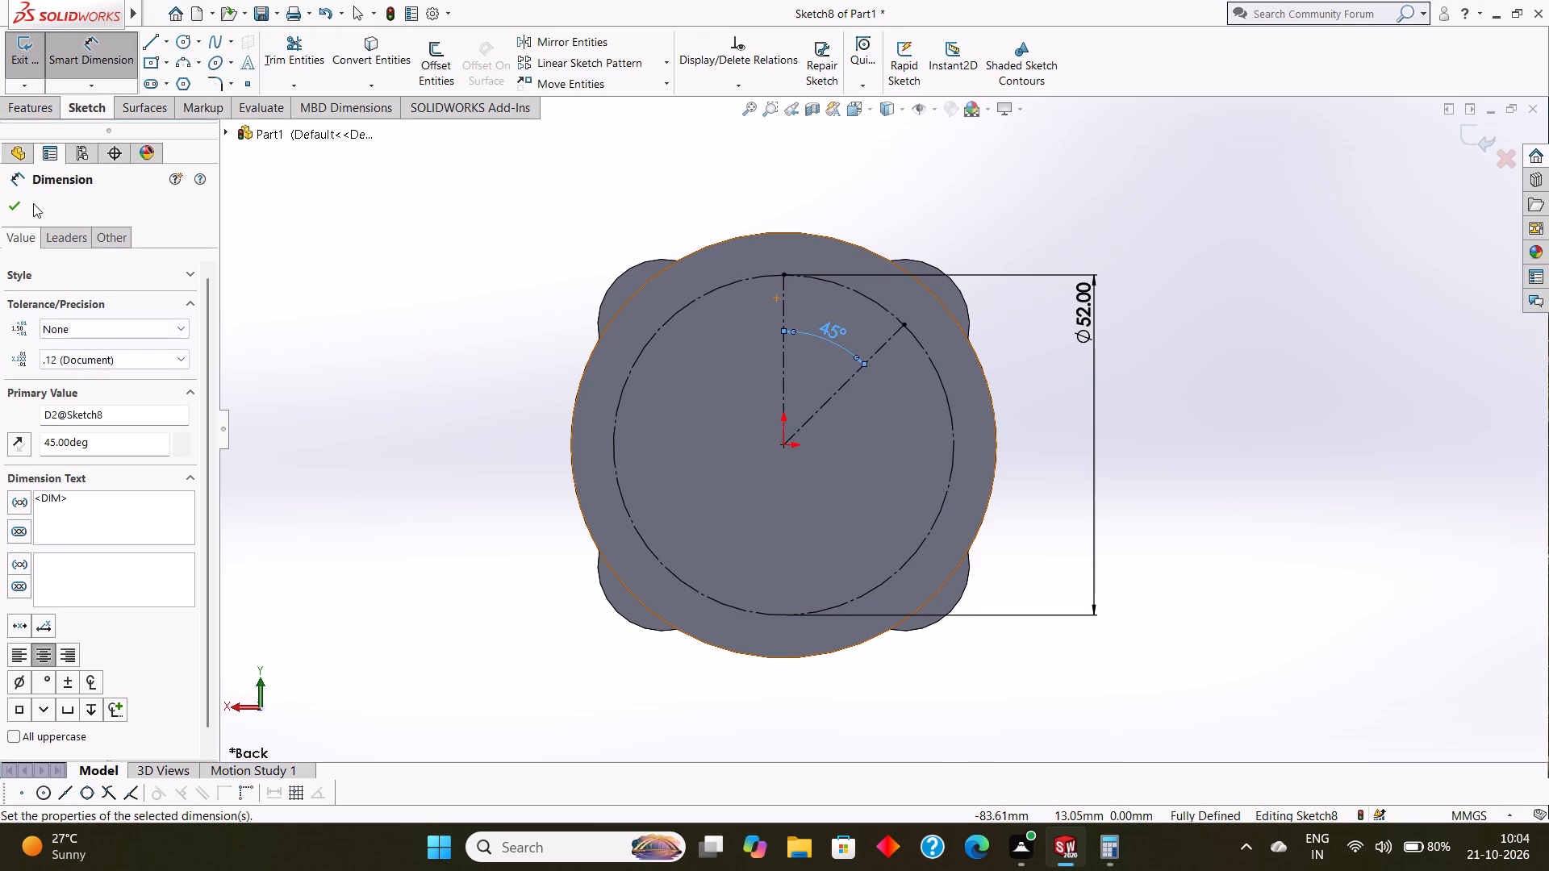
pyautogui.click(23, 198)
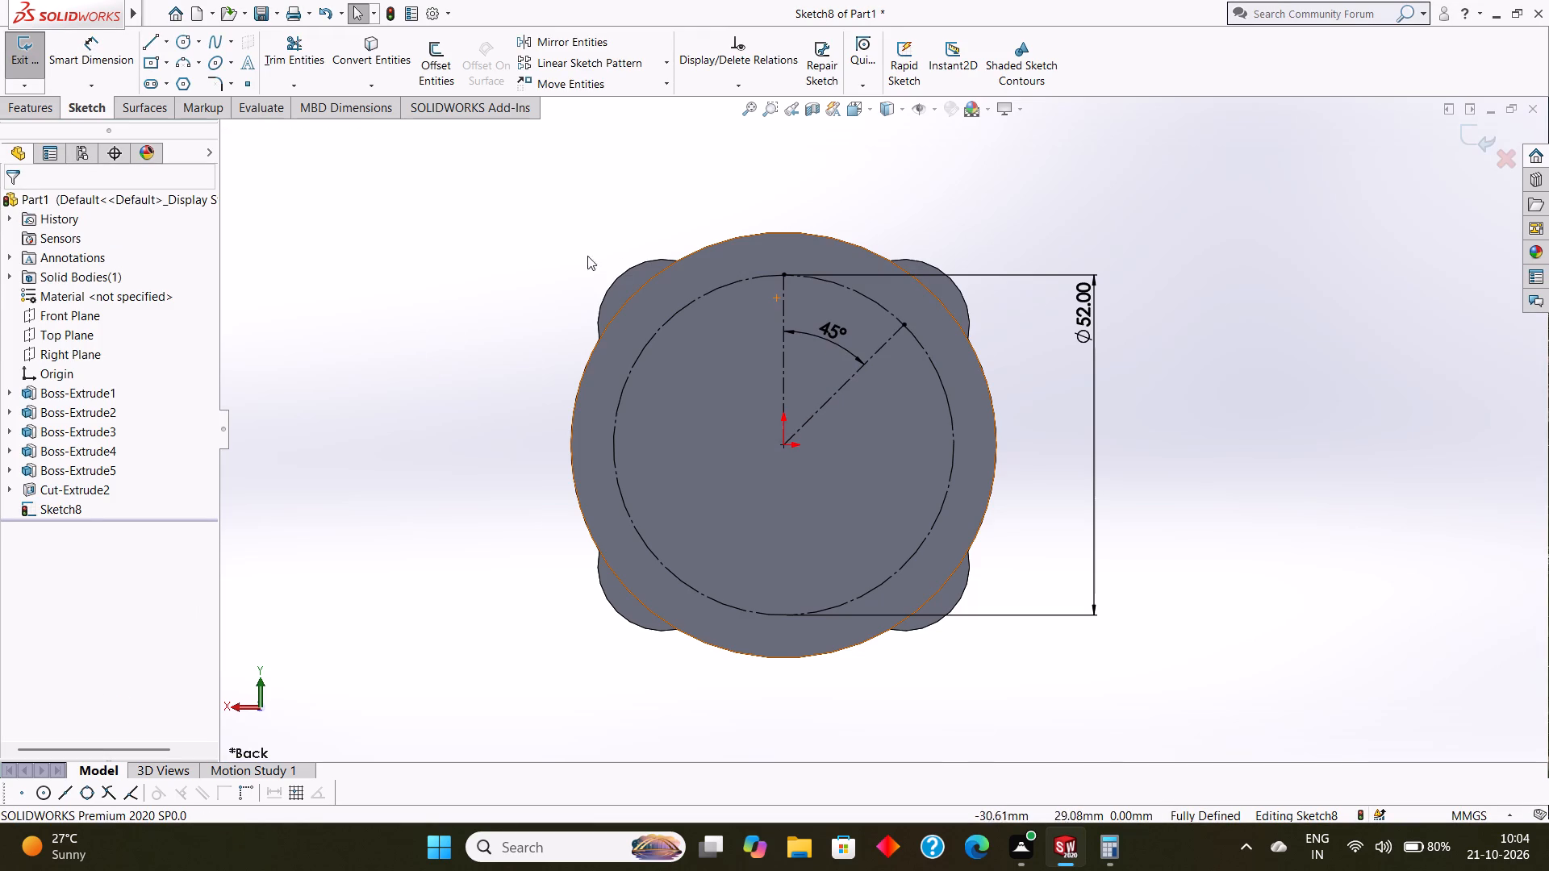
pyautogui.press('Escape')
pyautogui.press('Escape')
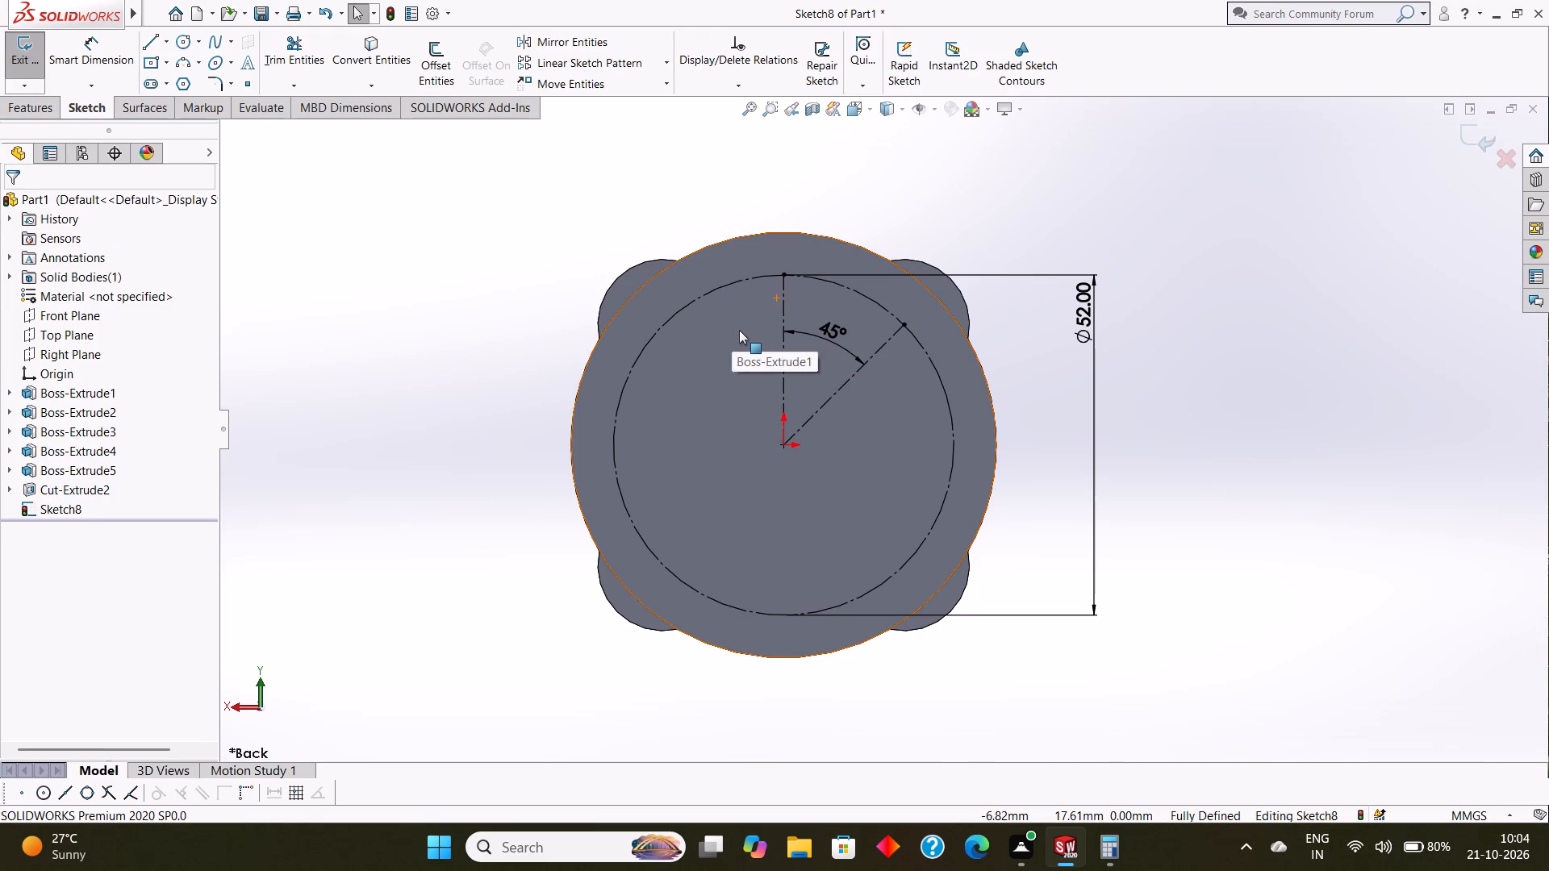
# Sketch a circle of 7 mm radius centred on the outer end of the 45° centerline.
pyautogui.click(179, 43)
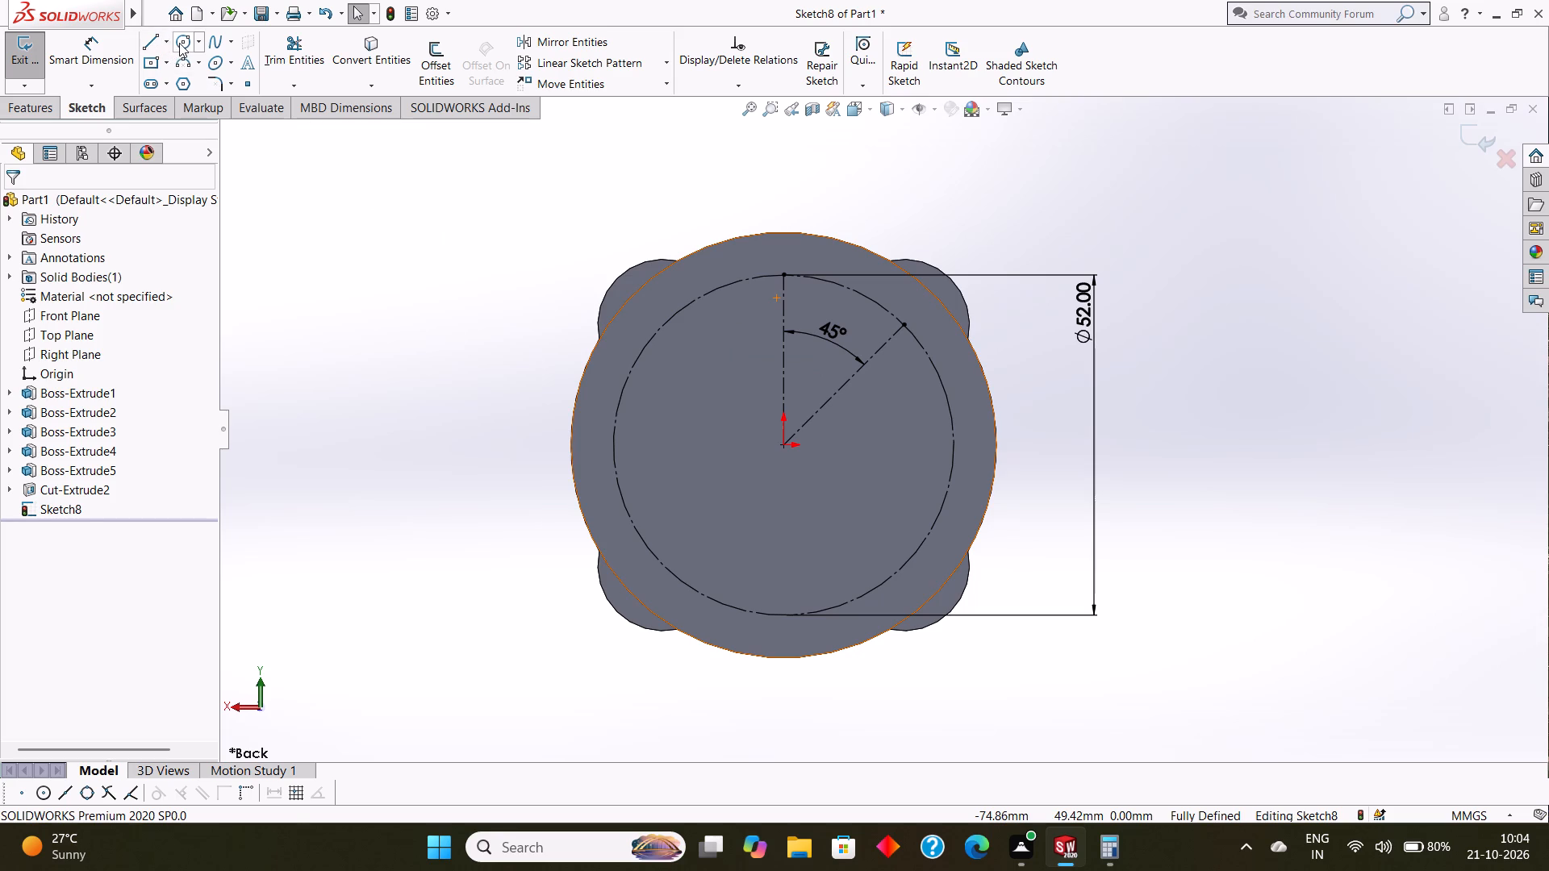
pyautogui.click(904, 323)
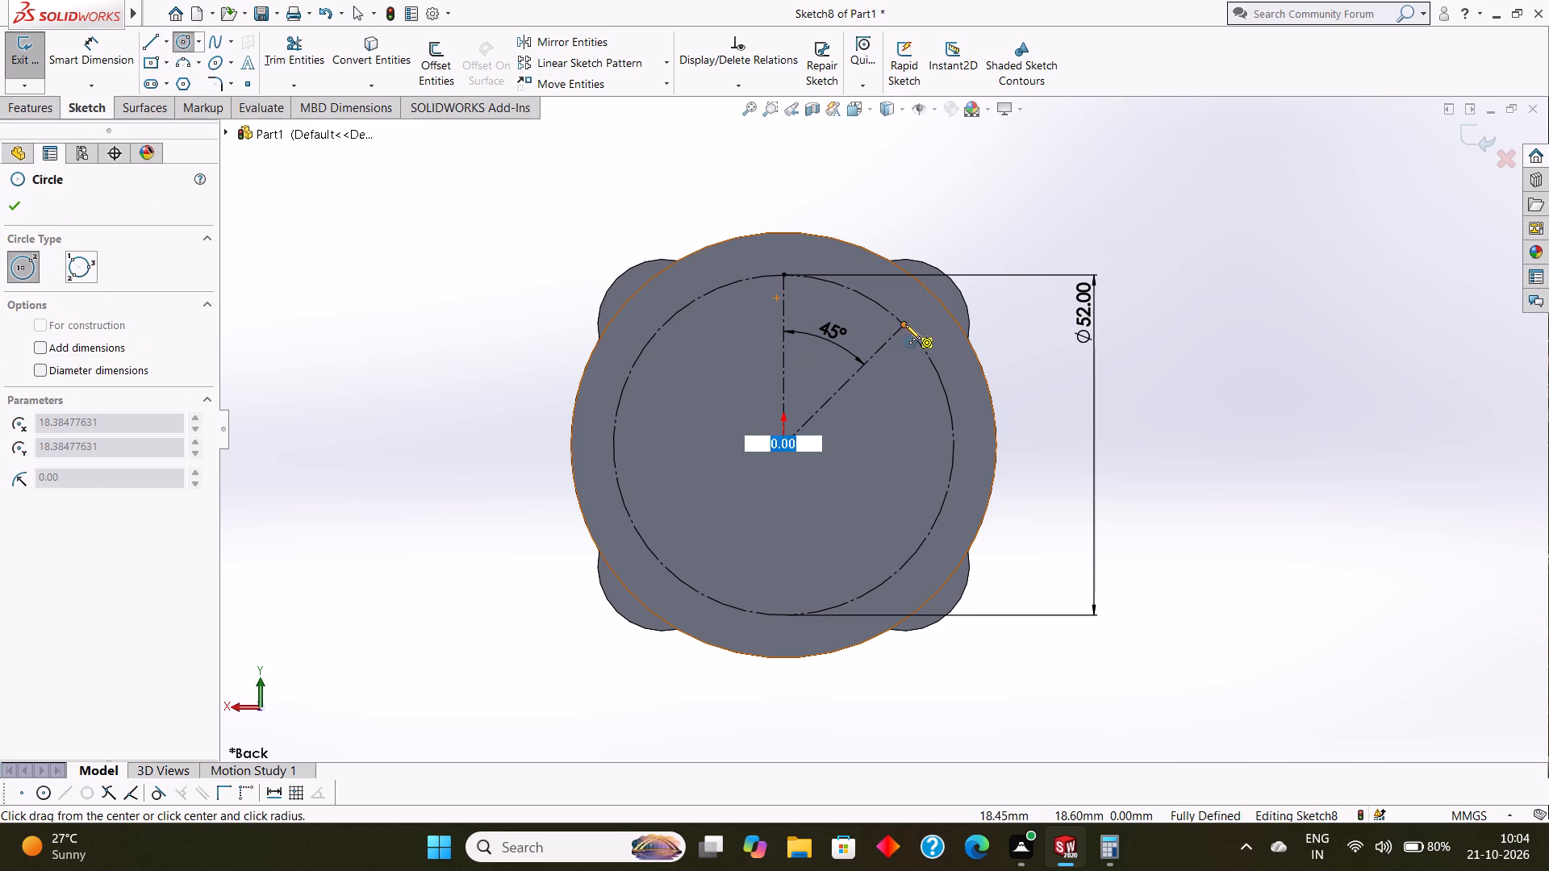
pyautogui.press('7')
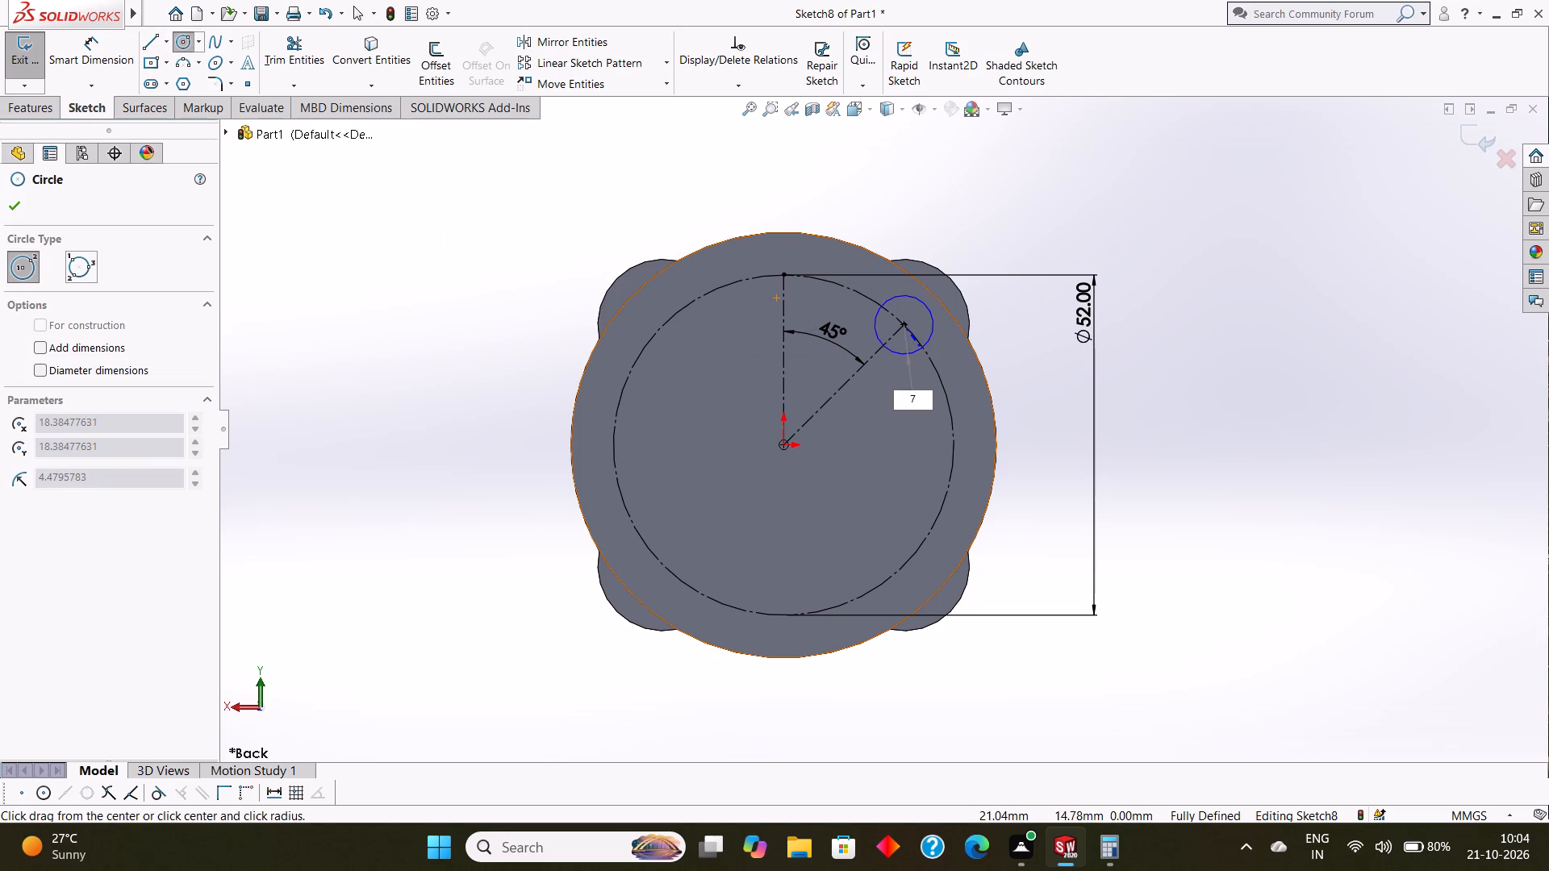
pyautogui.press('Return')
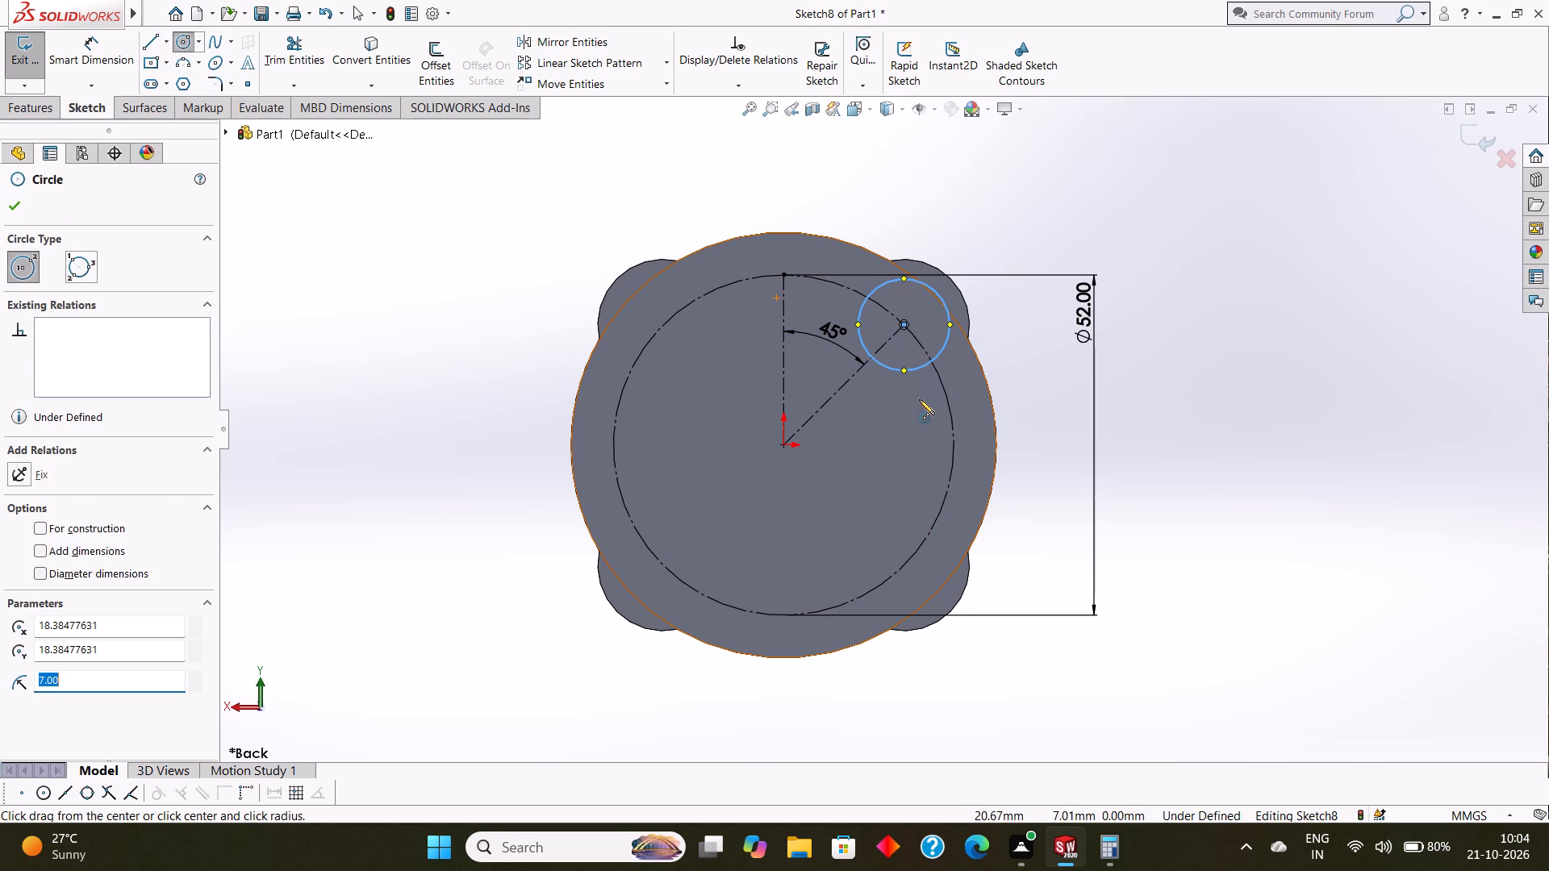
pyautogui.press('Escape')
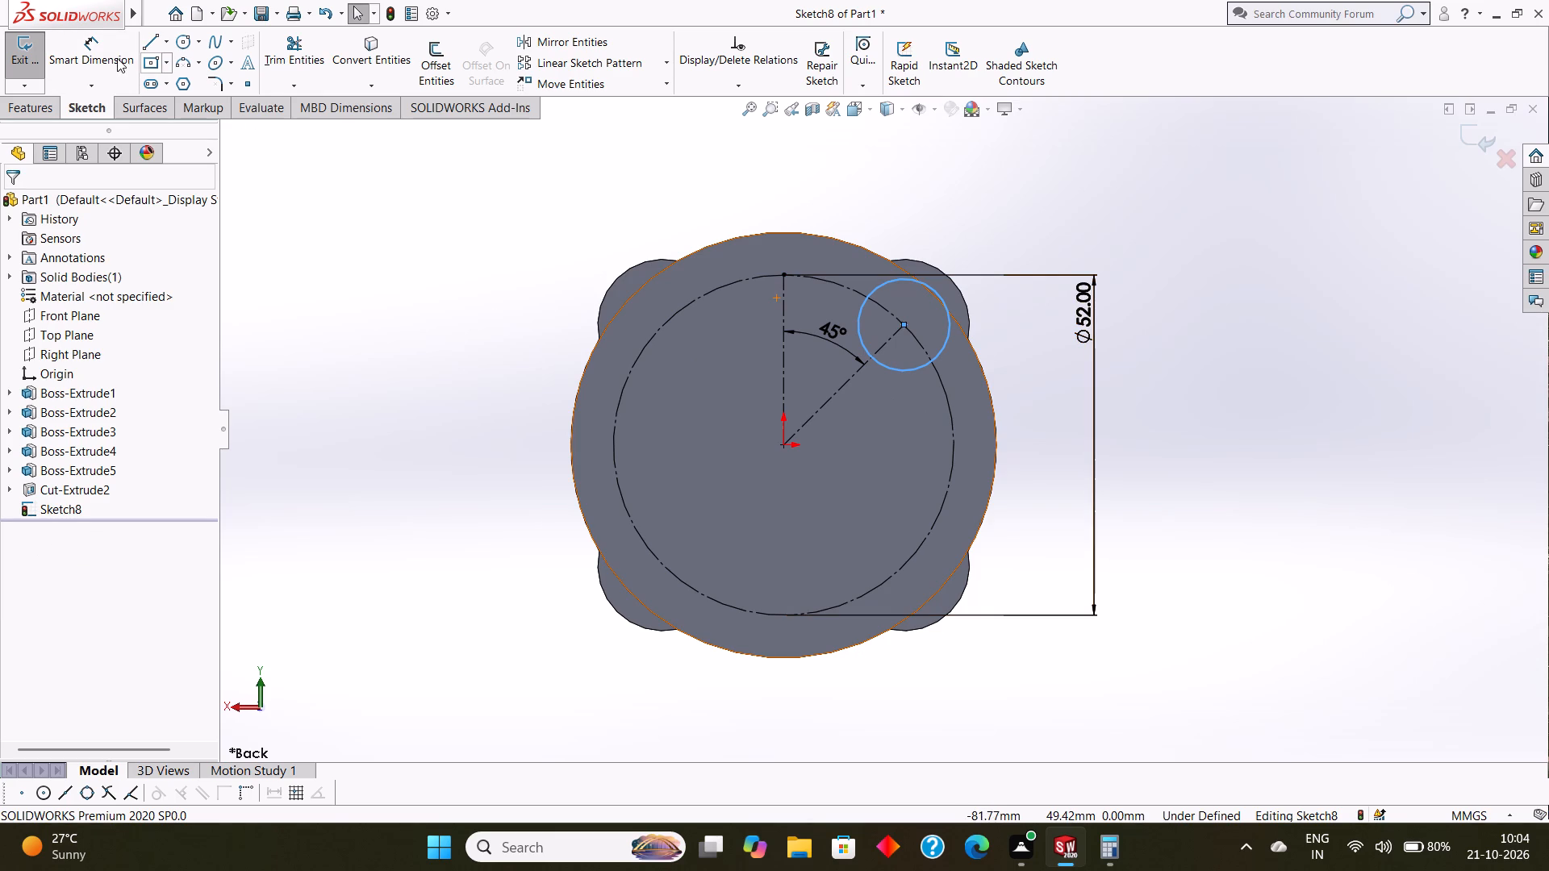
# Dimension the small circle at the 45° centerline's end to a 7 mm diameter.
pyautogui.click(99, 48)
pyautogui.click(900, 283)
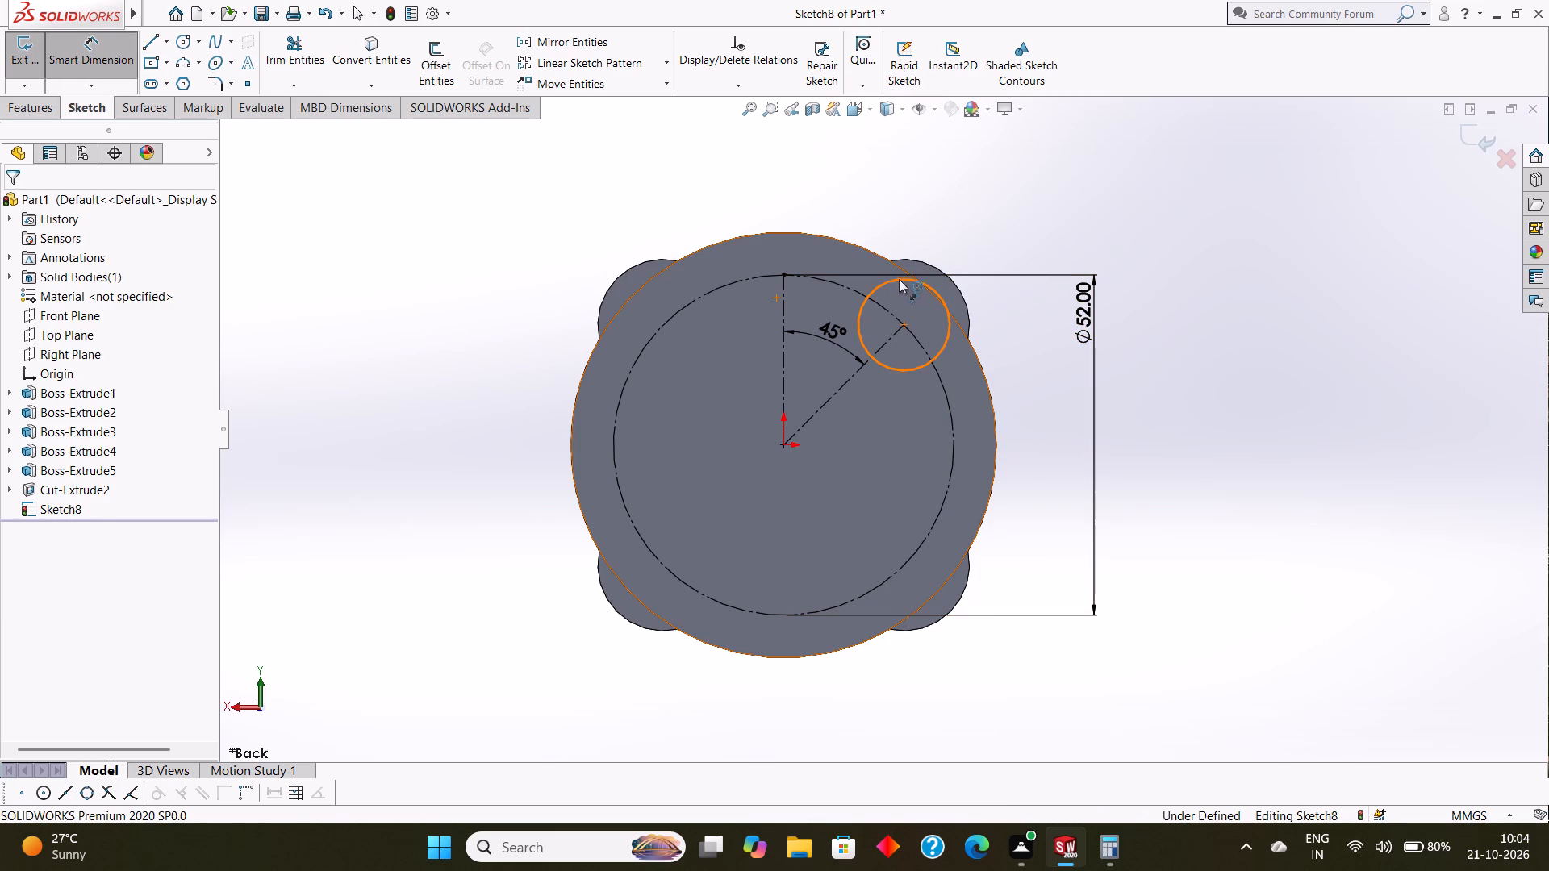
pyautogui.click(896, 161)
pyautogui.press('BackSpace')
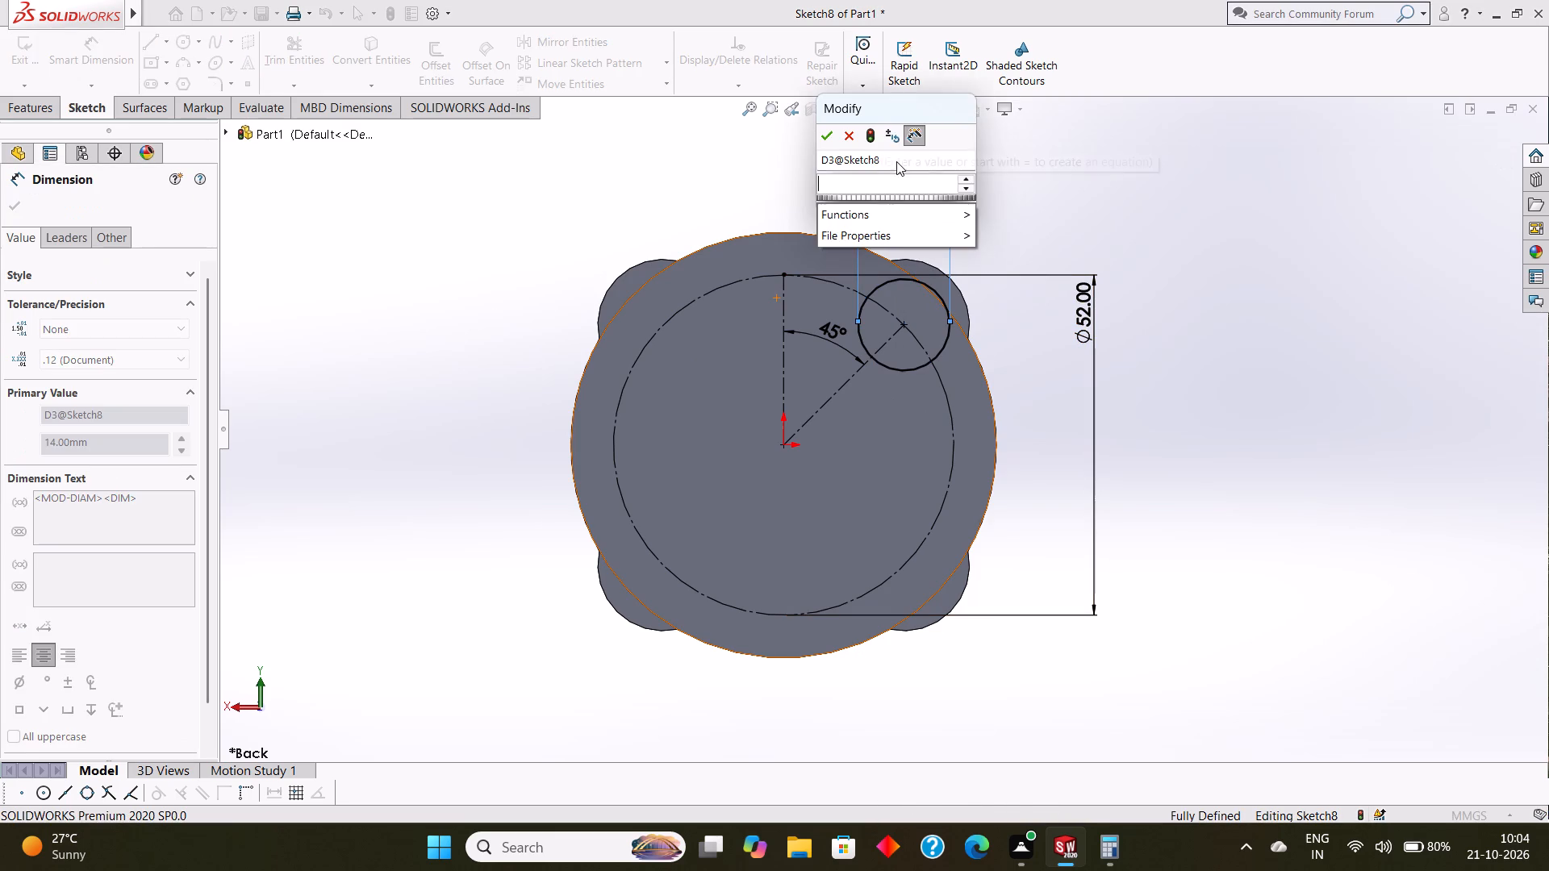
pyautogui.press('BackSpace')
pyautogui.press('7')
pyautogui.press('Return')
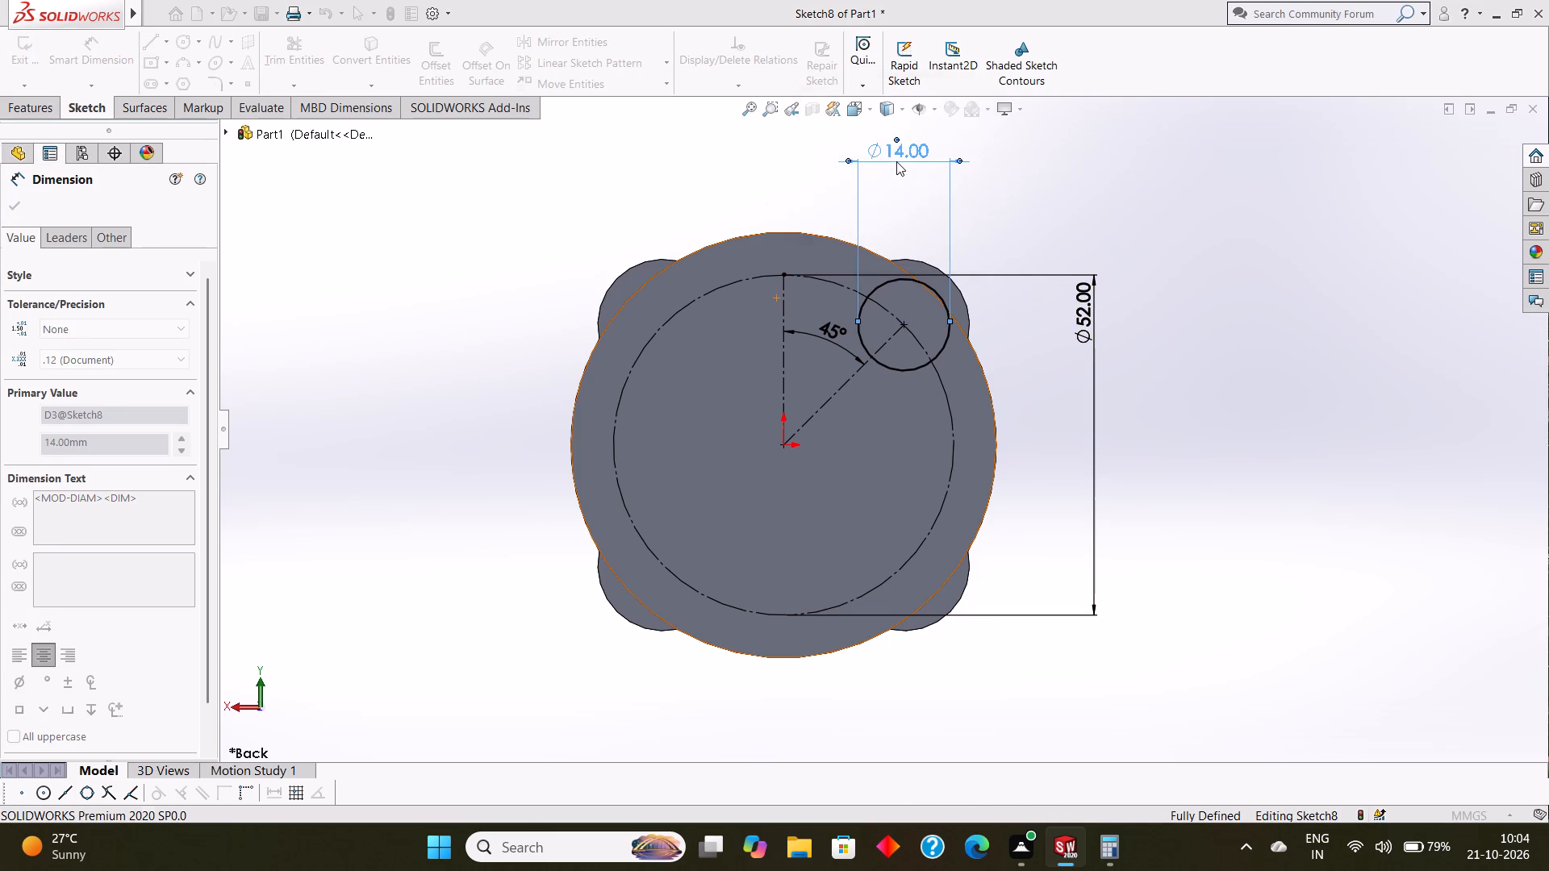
# Finish the 7 mm diameter dimension on the small circle at the 45° centerline's outer end.
pyautogui.click(18, 206)
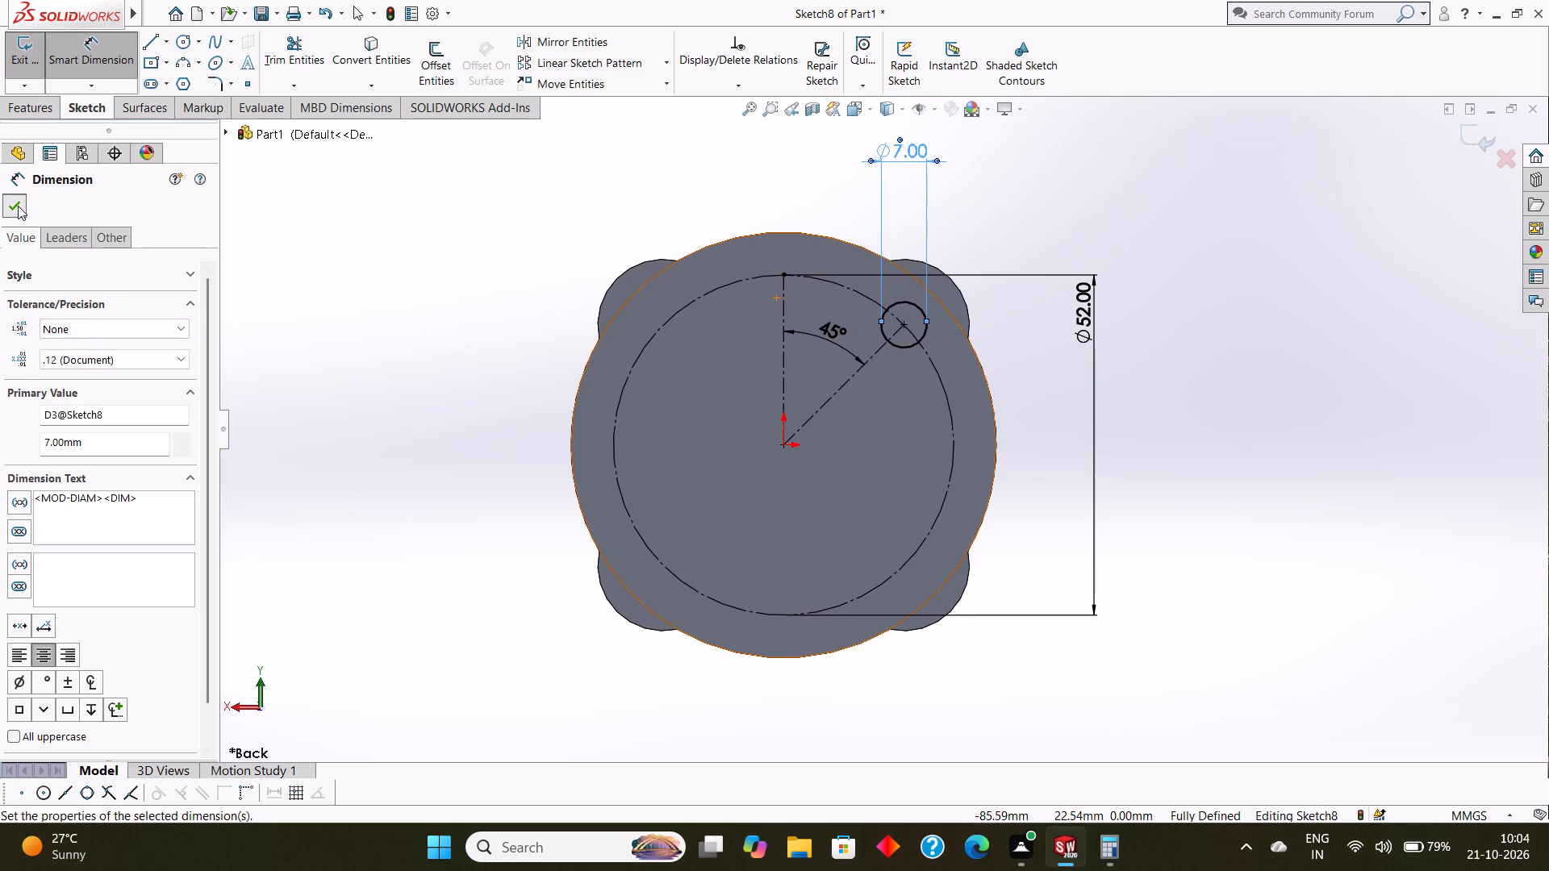
pyautogui.click(540, 190)
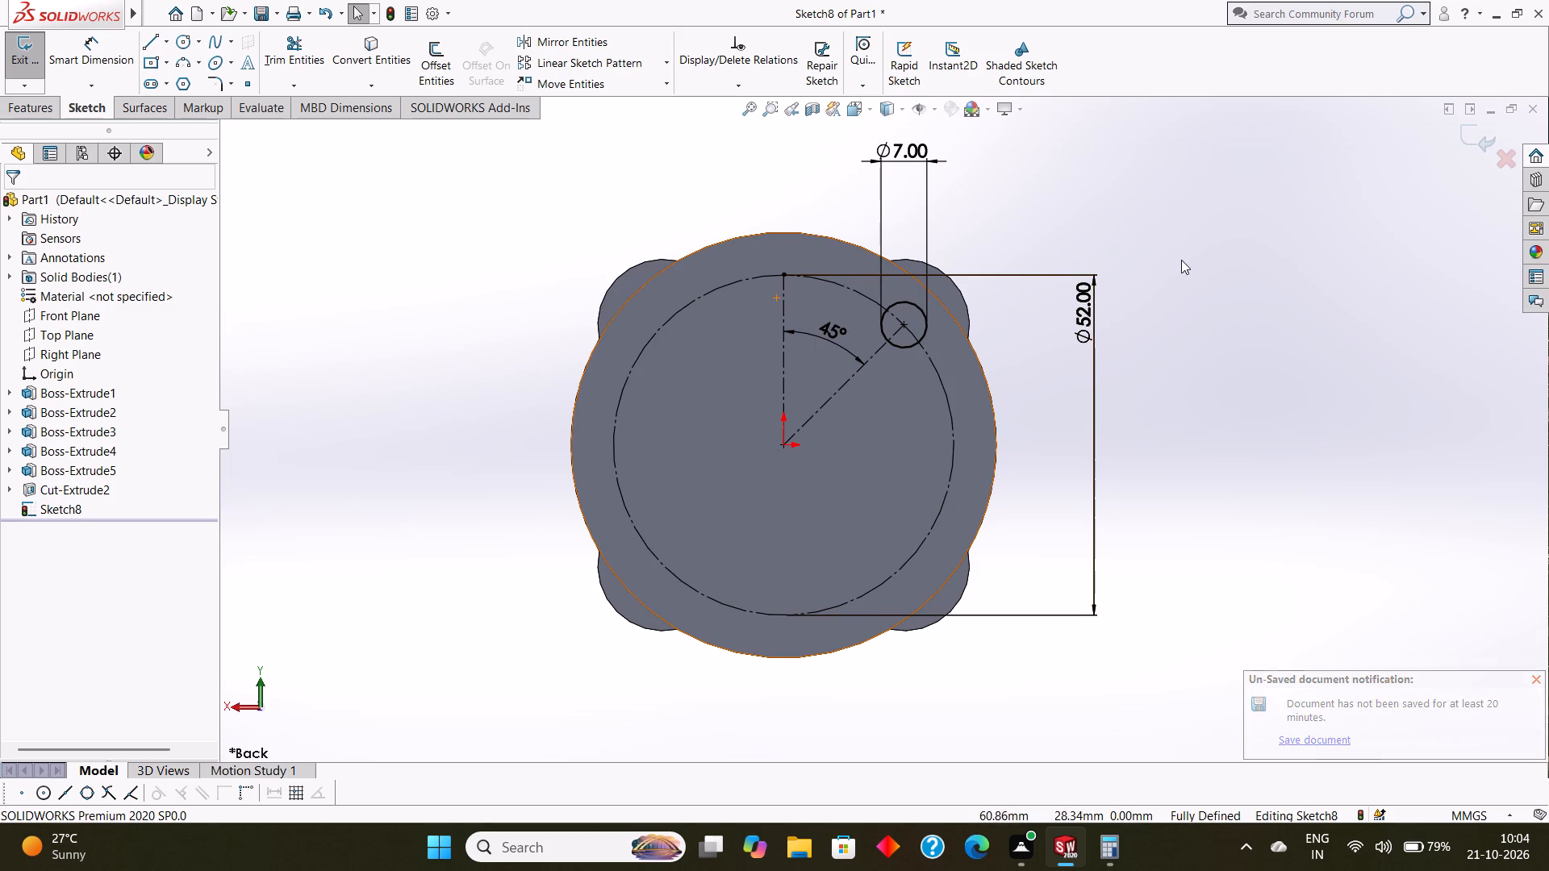
# Start saving the part and choose the tryfuji folder on New Volume (D:) as the destination.
pyautogui.hotkey('ctrl', 's')
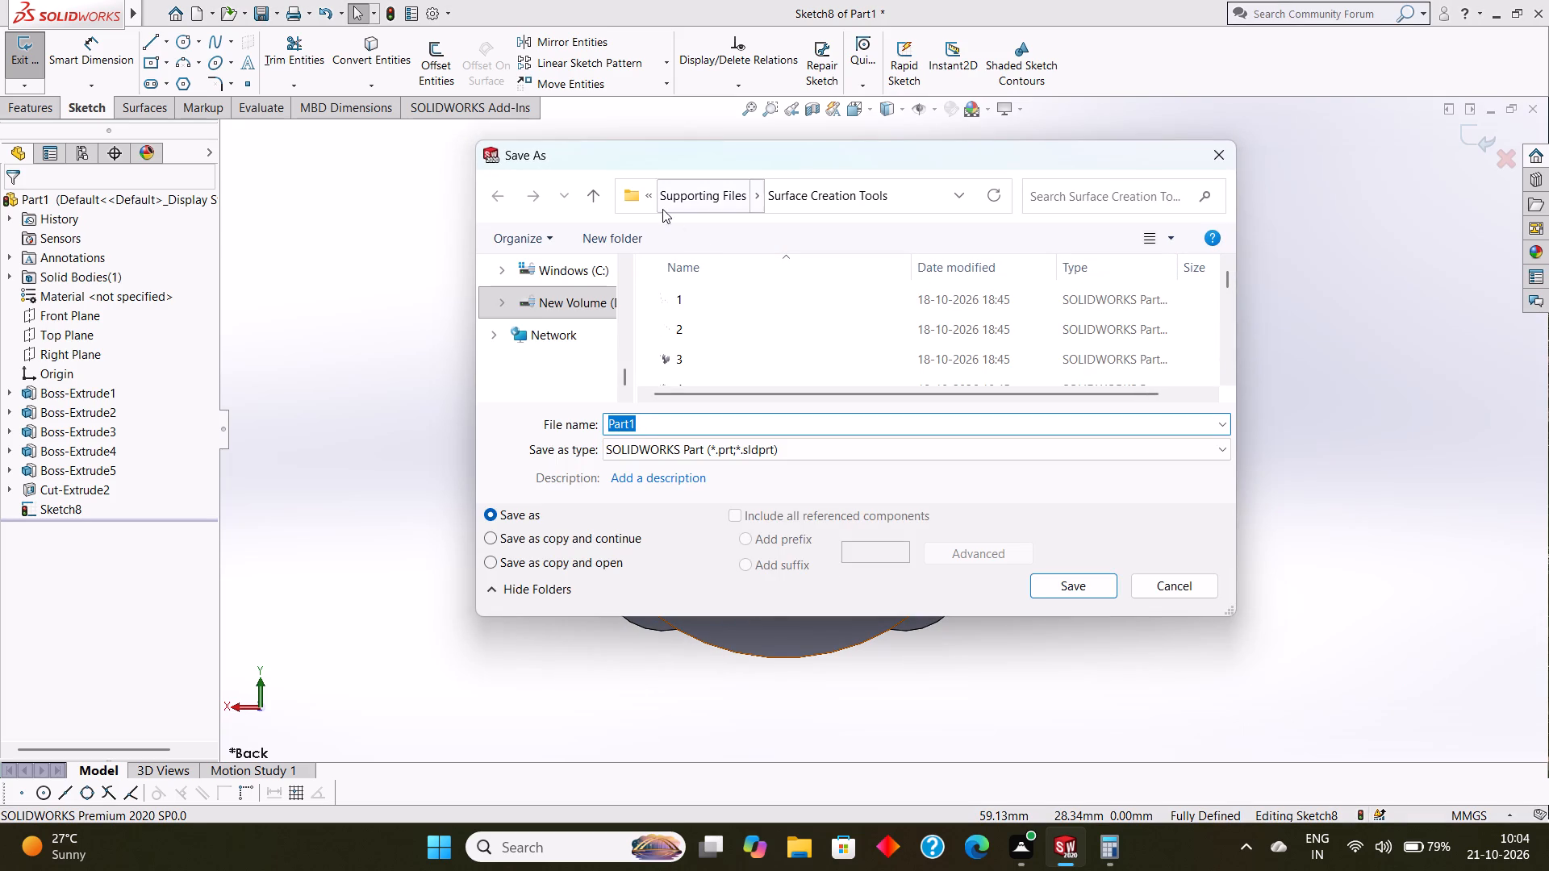
pyautogui.click(630, 195)
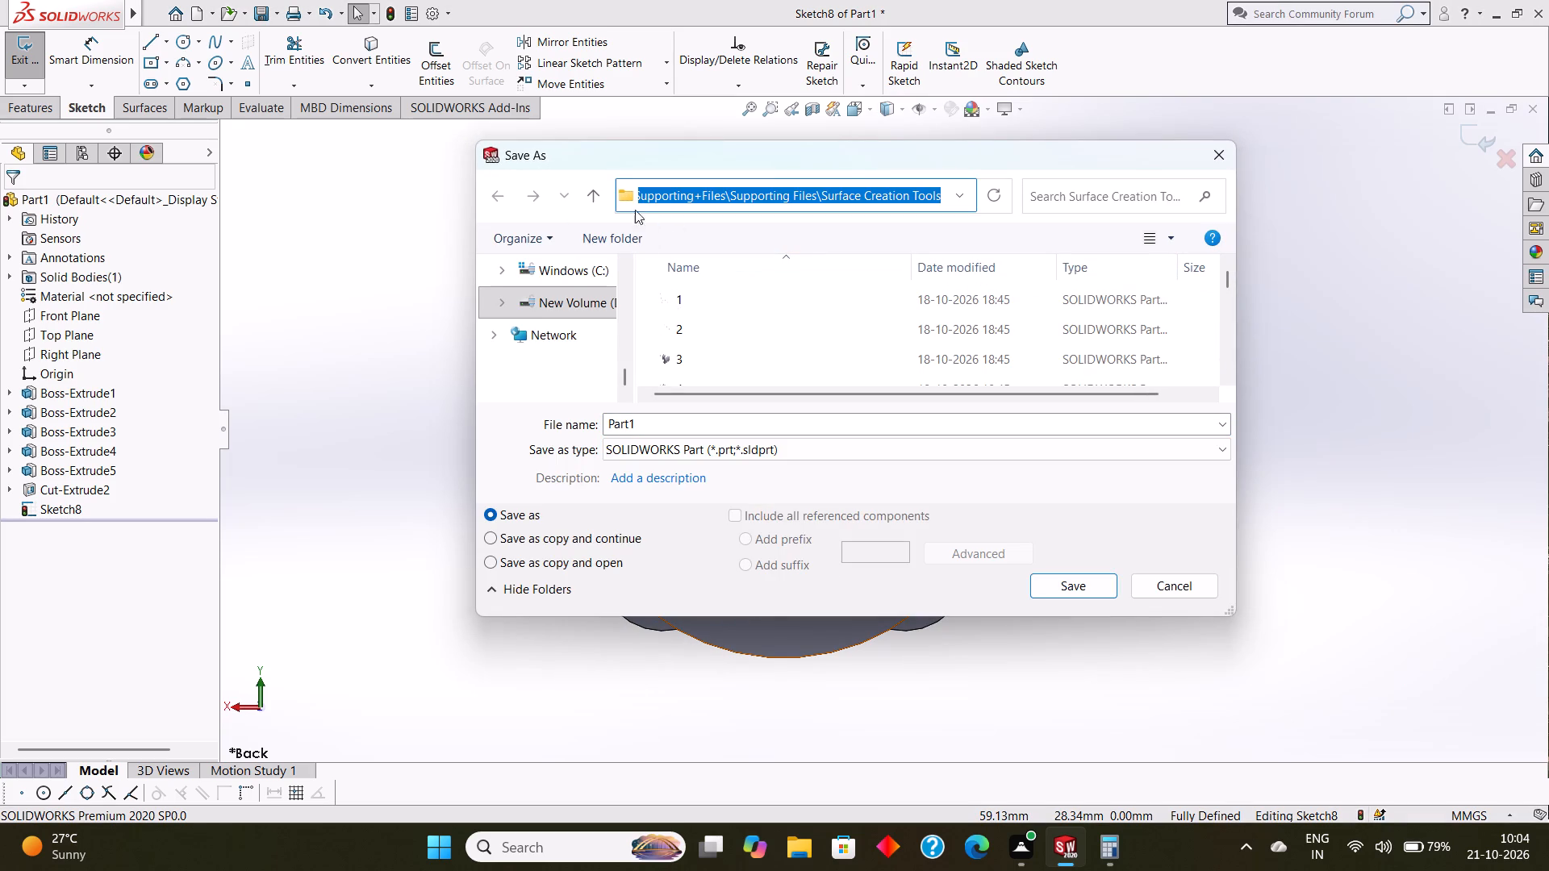
pyautogui.click(624, 192)
pyautogui.click(632, 199)
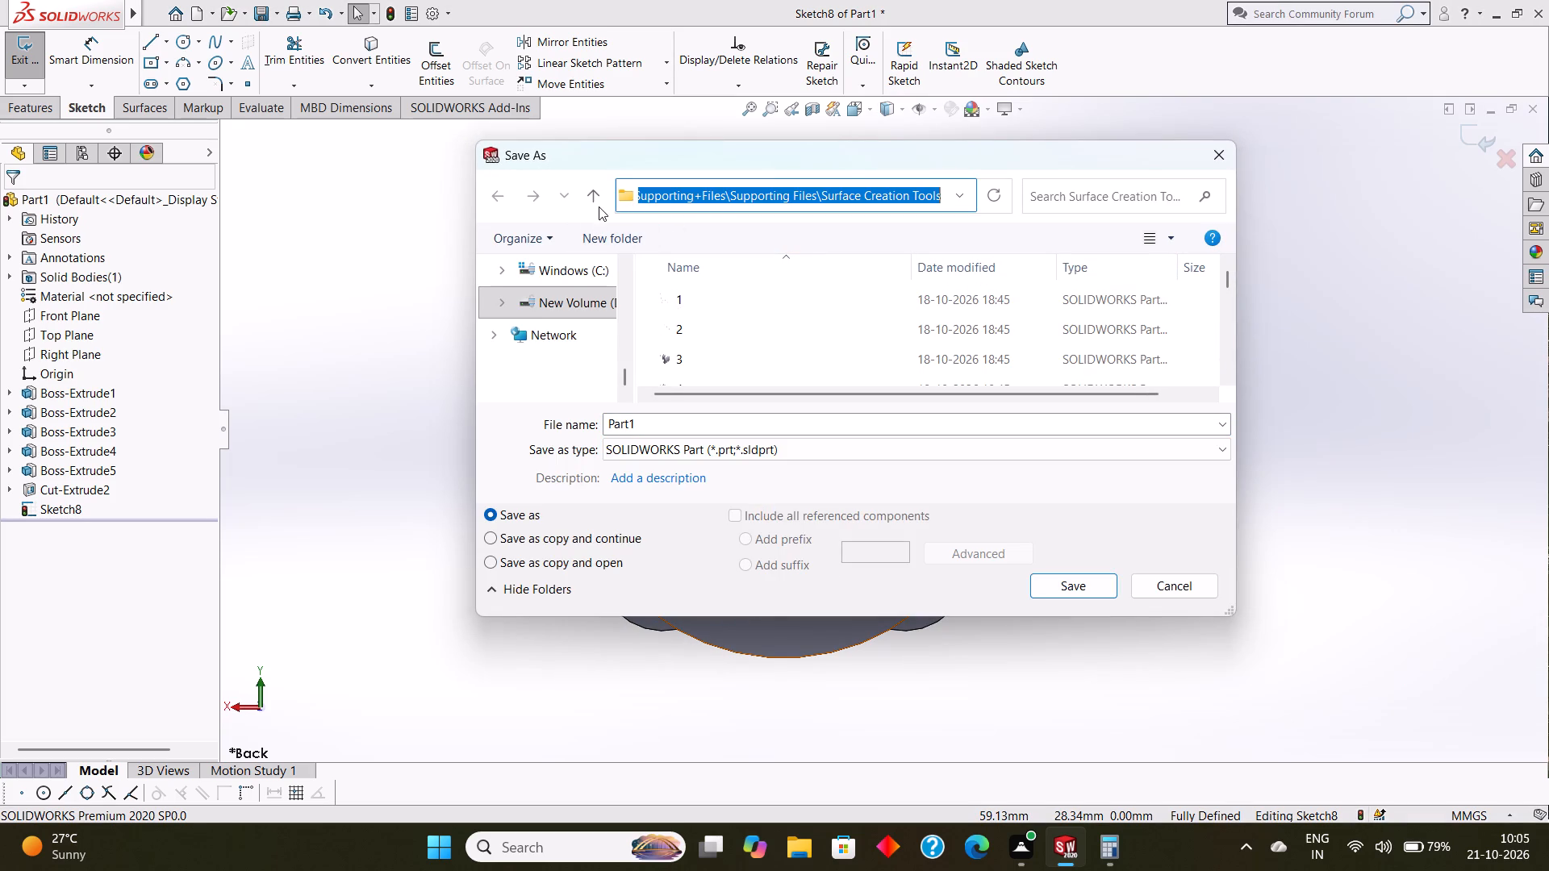
pyautogui.click(596, 198)
pyautogui.click(595, 198)
pyautogui.click(595, 198)
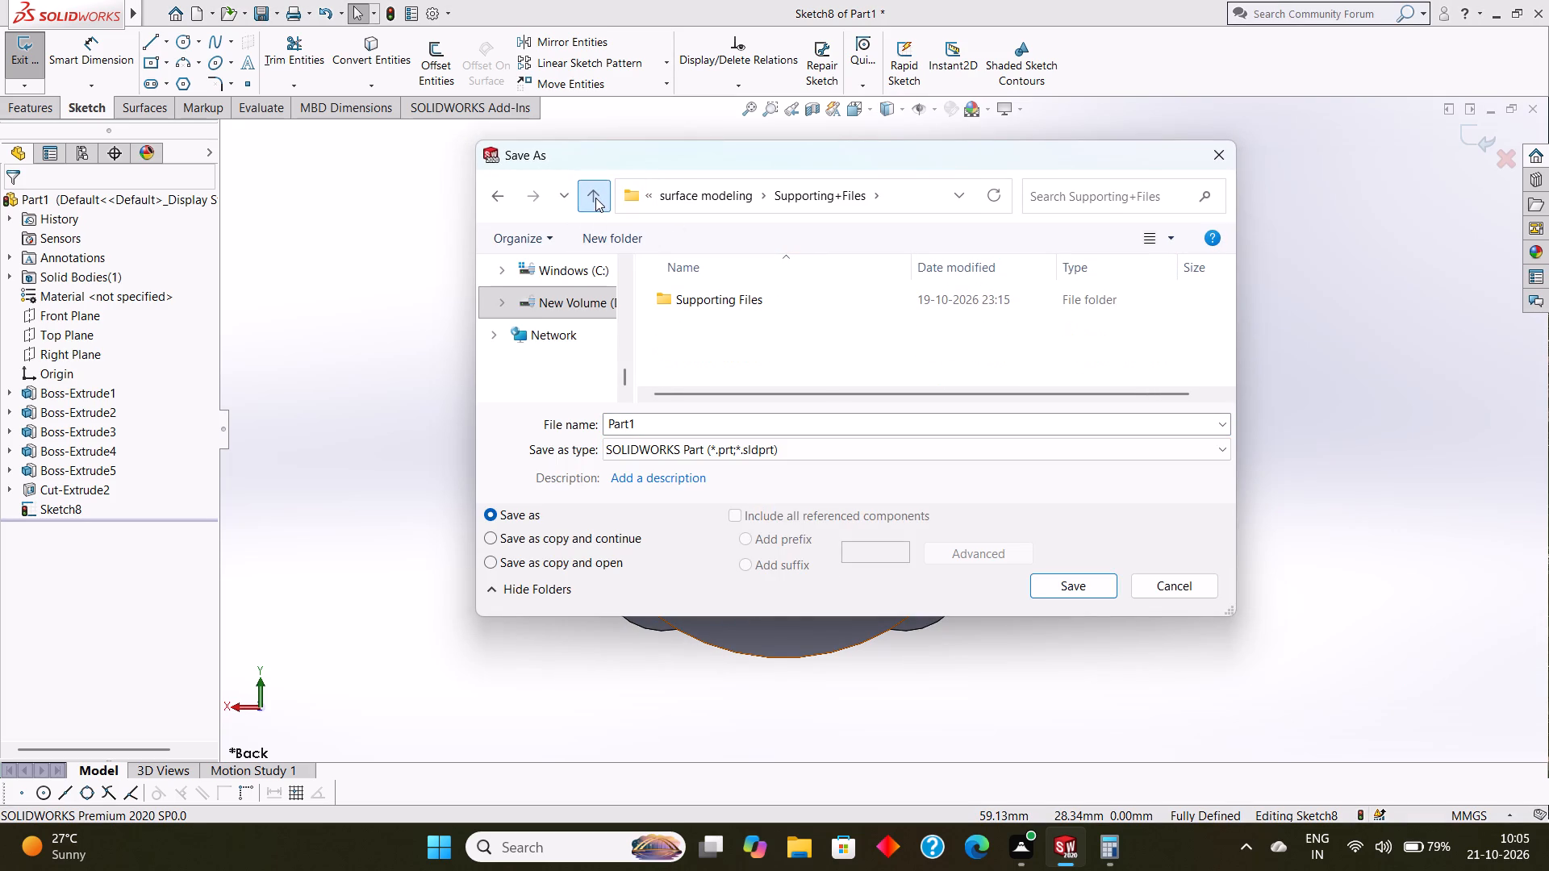
pyautogui.click(595, 198)
pyautogui.click(595, 198)
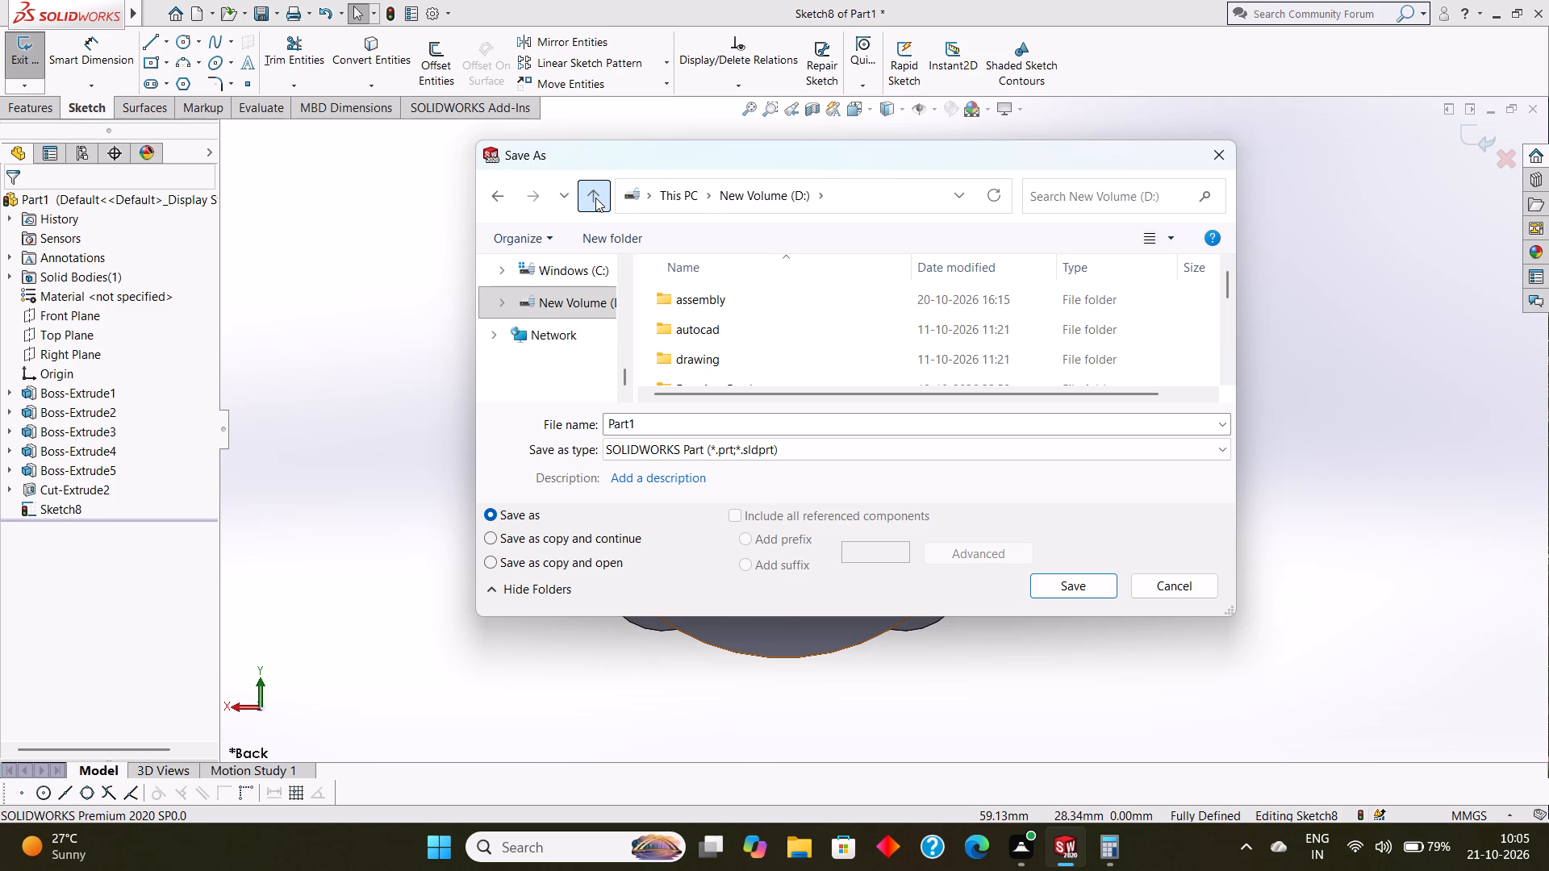
pyautogui.scroll(-2, 749, 331)
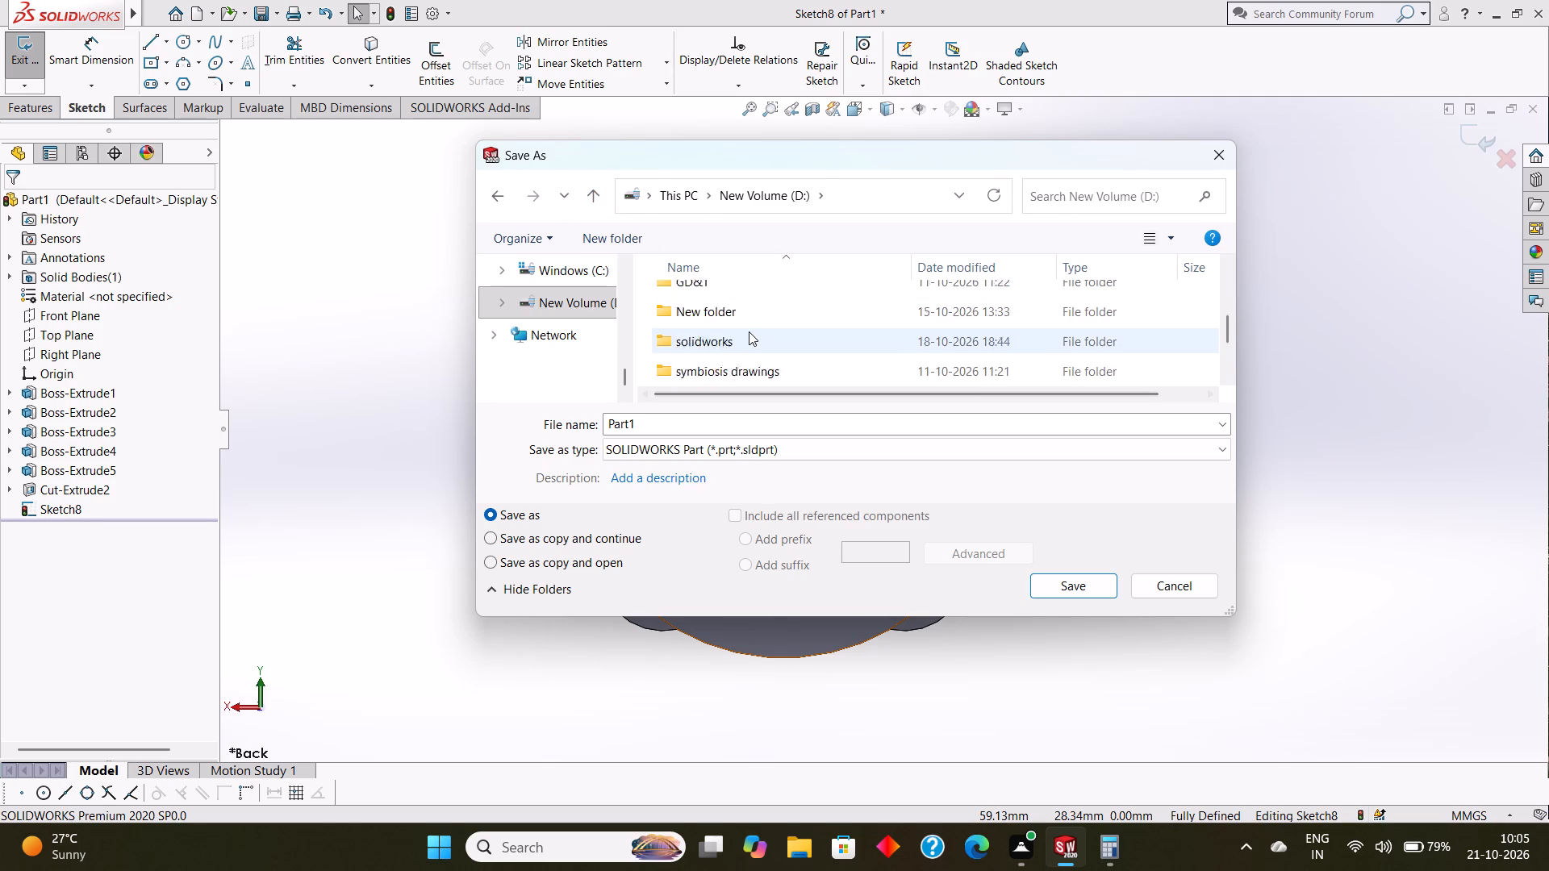
pyautogui.scroll(-5, 749, 331)
pyautogui.doubleClick(722, 317)
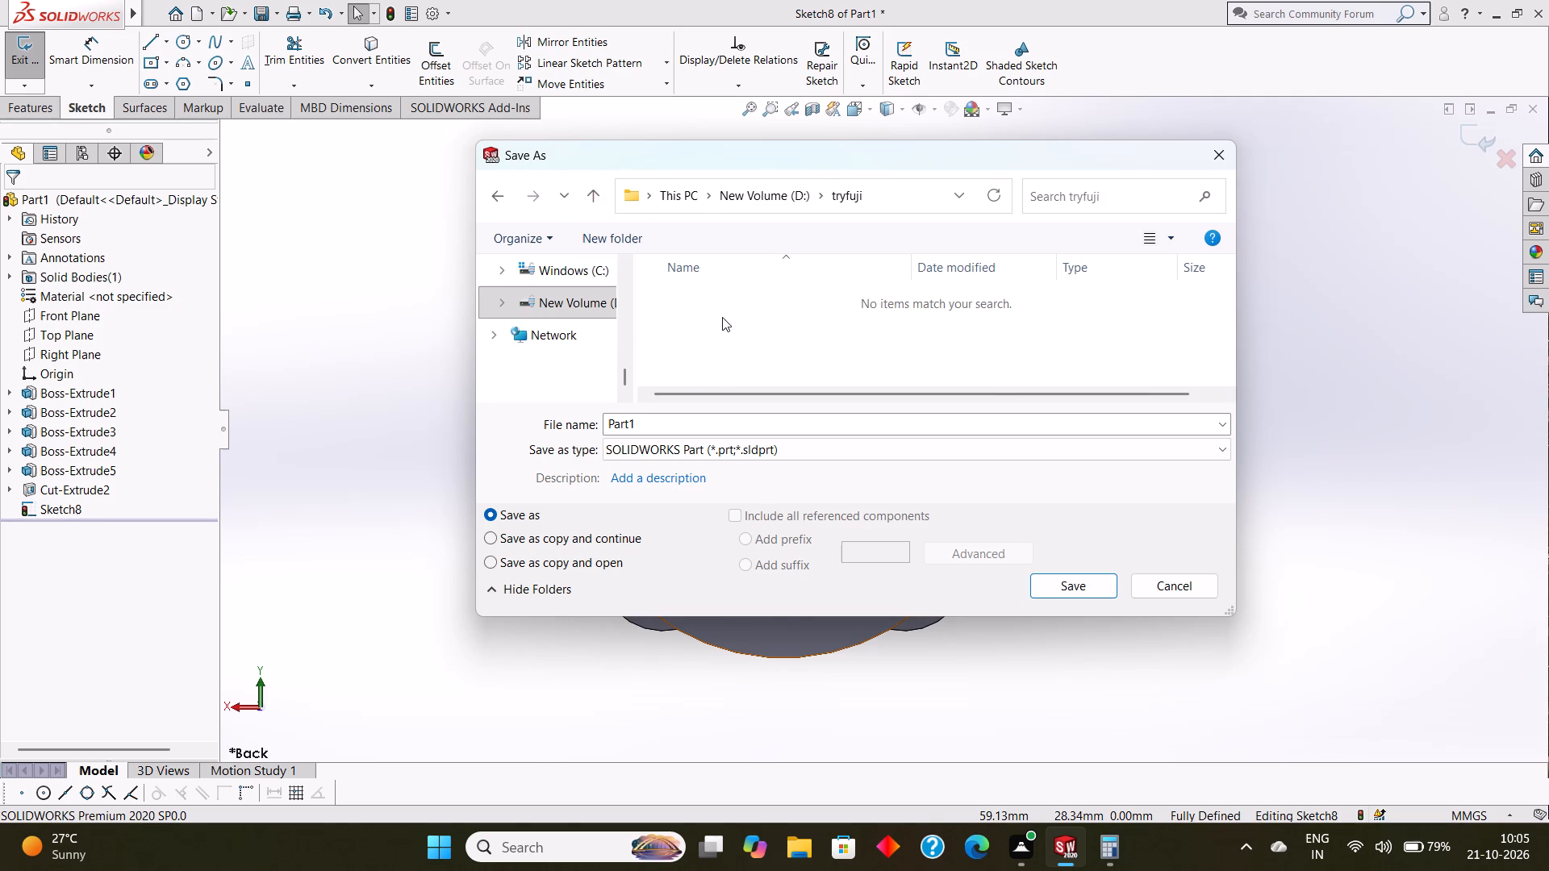
# Name the part file "lower valve body" and save it as a SOLIDWORKS Part.
pyautogui.click(655, 421)
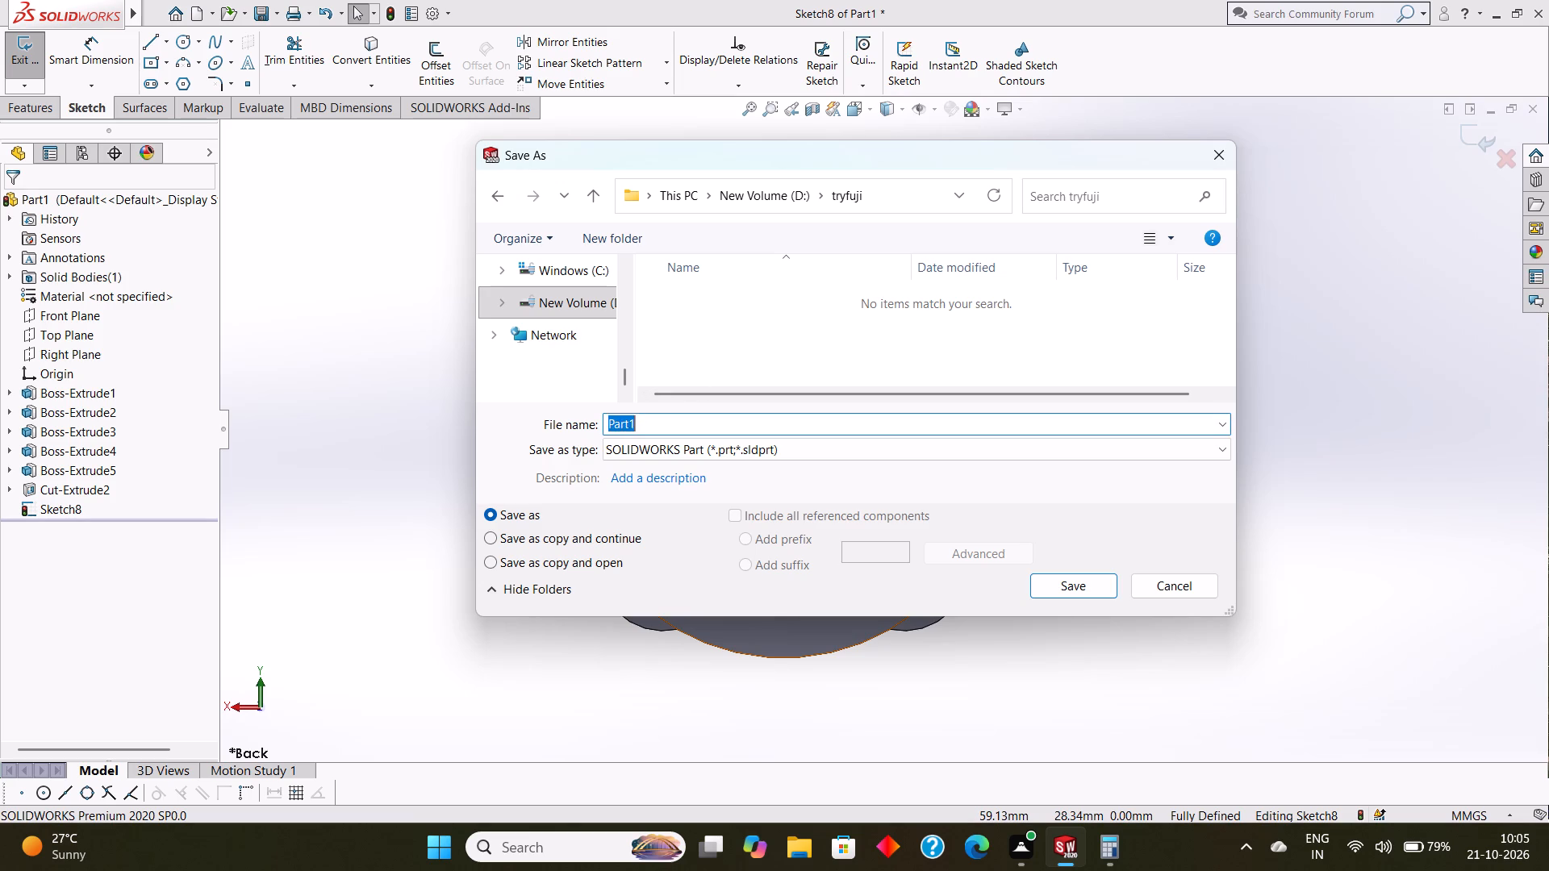
pyautogui.moveTo(670, 423); pyautogui.dragTo(586, 423)
pyautogui.press('BackSpace')
pyautogui.write('lower')
pyautogui.press('space')
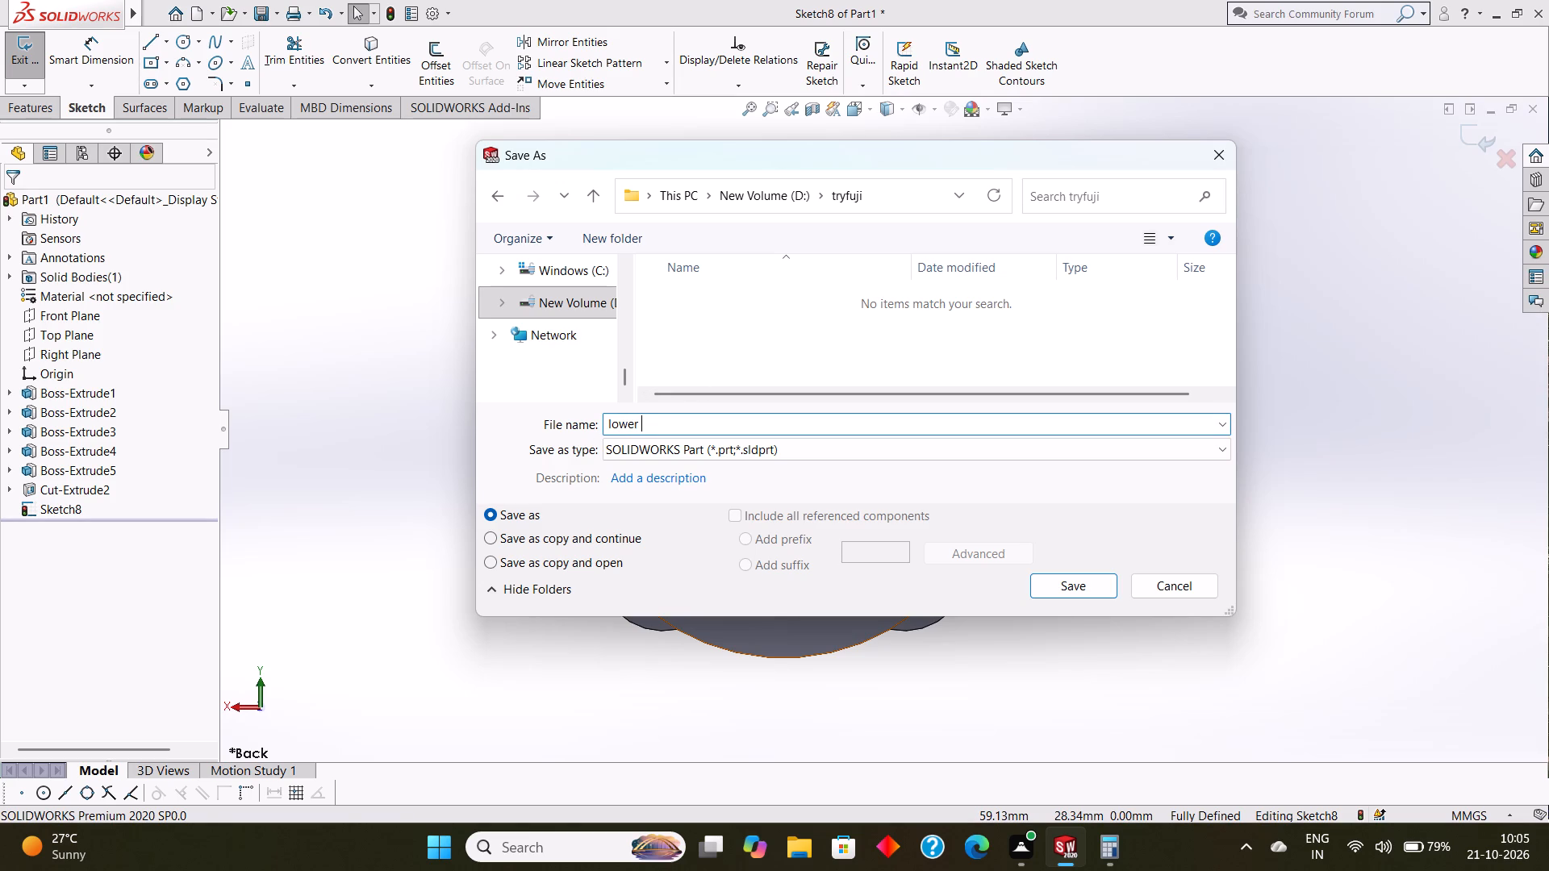
pyautogui.write('val')
pyautogui.write('ve body')
pyautogui.press('Return')
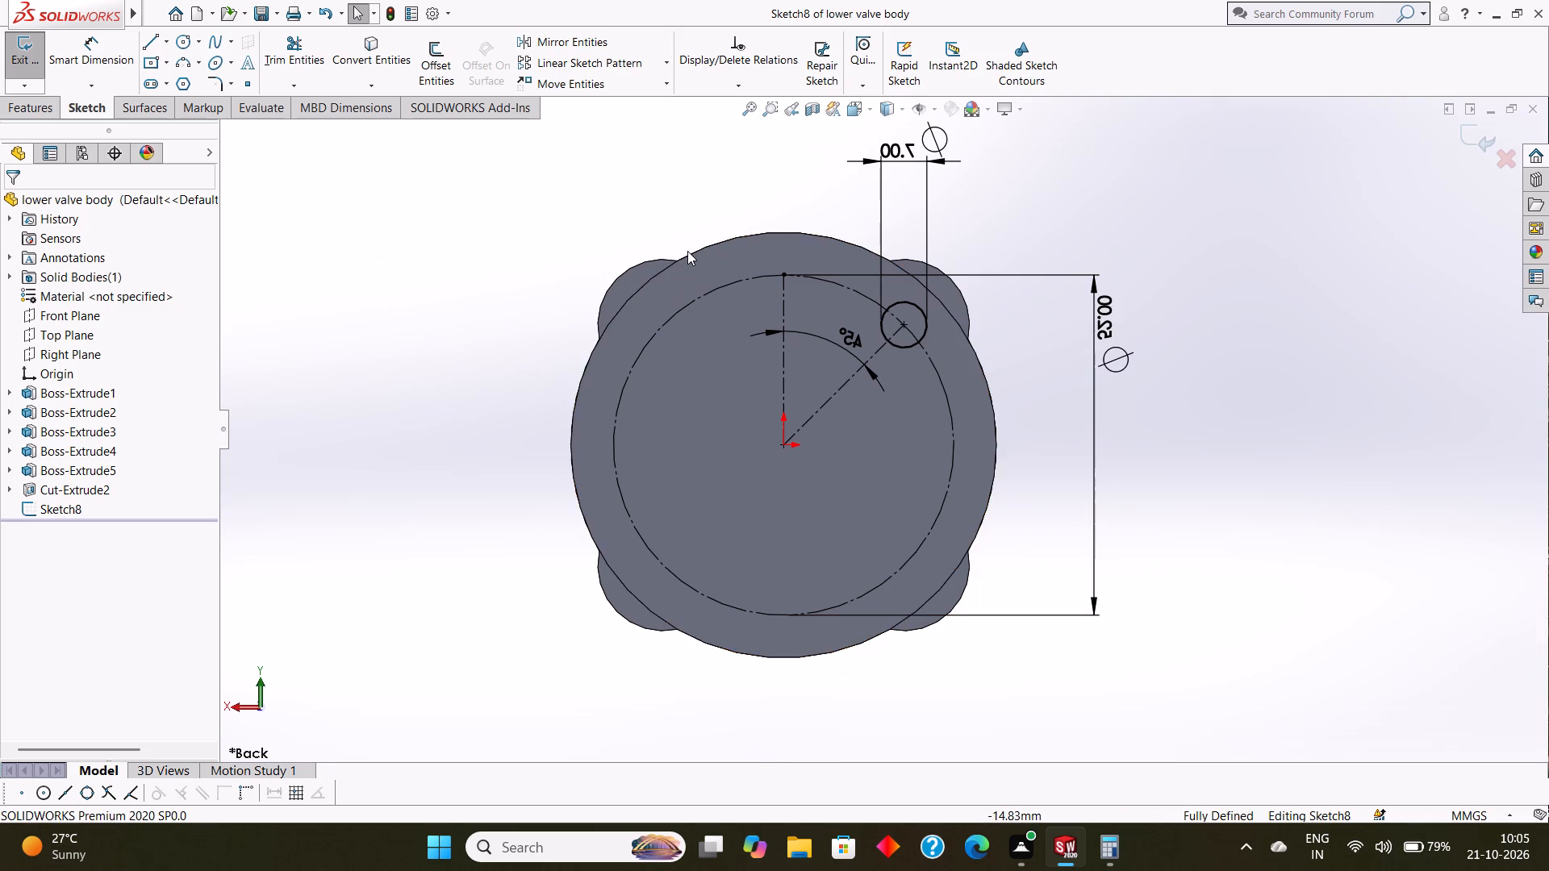
# Circular-pattern the 7 mm circle about the origin with 4 equally spaced instances over 360°.
pyautogui.scroll(-1, 687, 251)
pyautogui.scroll(1, 690, 248)
pyautogui.scroll(-2, 812, 270)
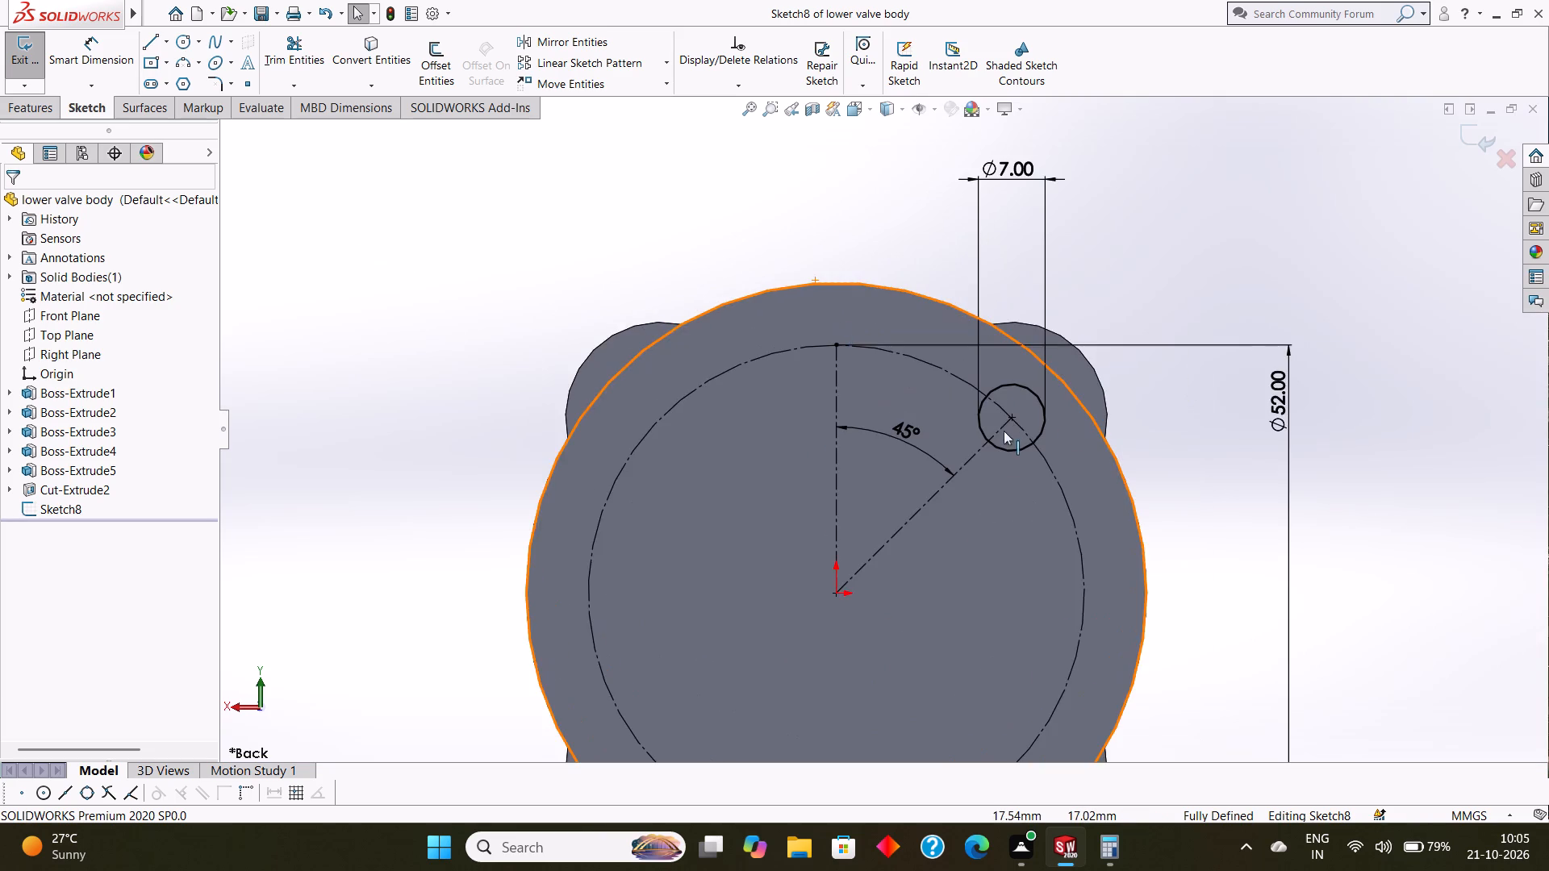
pyautogui.scroll(3, 1004, 431)
pyautogui.scroll(-1, 939, 502)
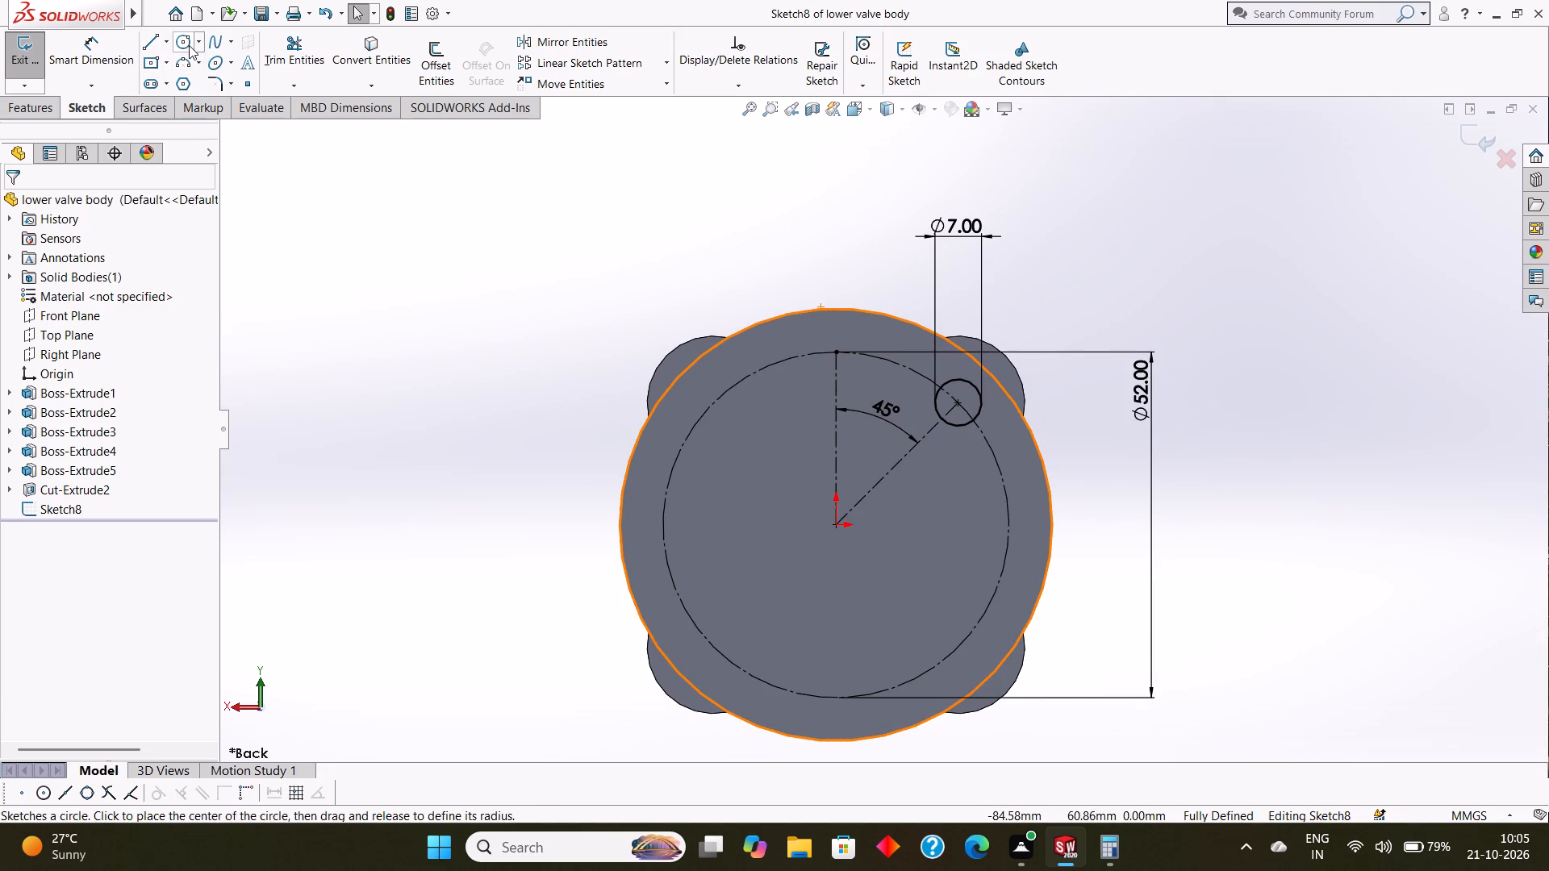
pyautogui.click(956, 381)
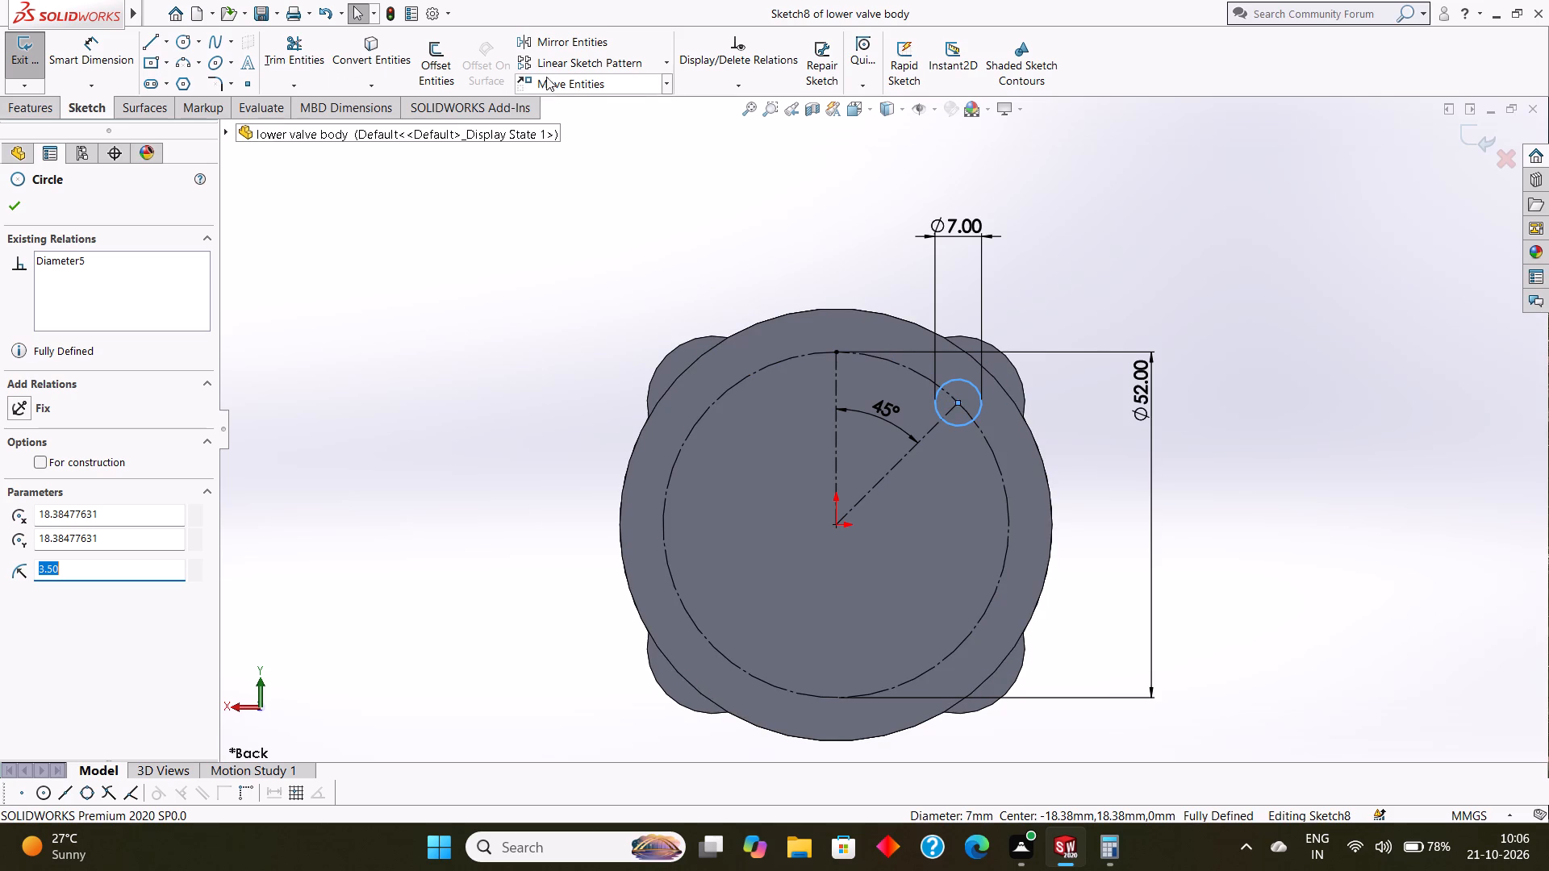
pyautogui.click(666, 62)
pyautogui.click(616, 103)
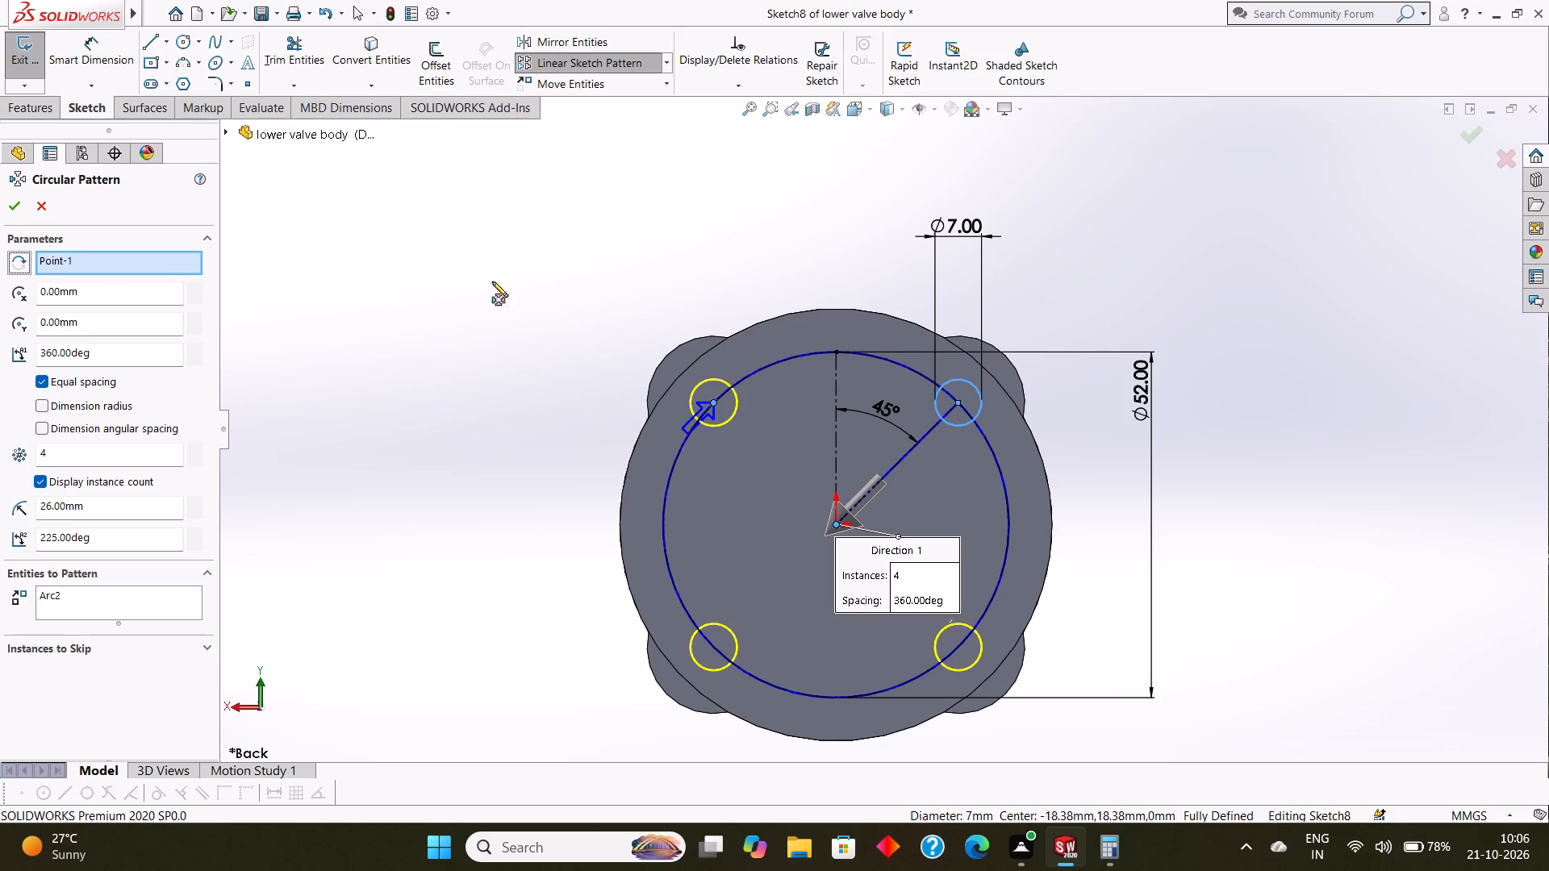
pyautogui.click(15, 207)
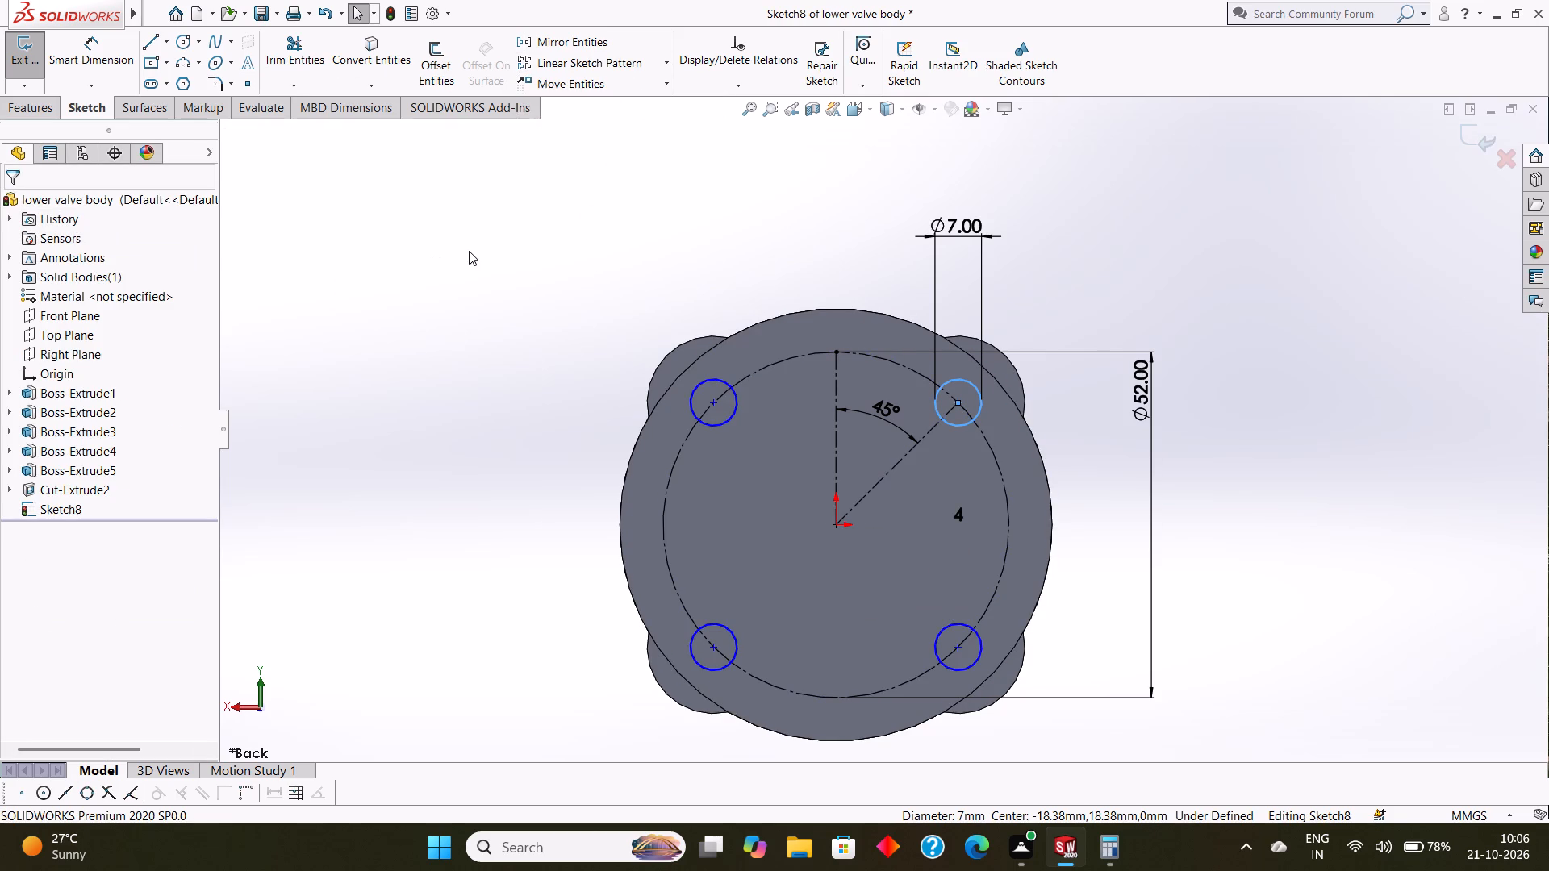
pyautogui.click(469, 251)
# Dimension the horizontal distance between the origin and the lower-left patterned circle's centre, keeping its drawn value.
pyautogui.click(96, 44)
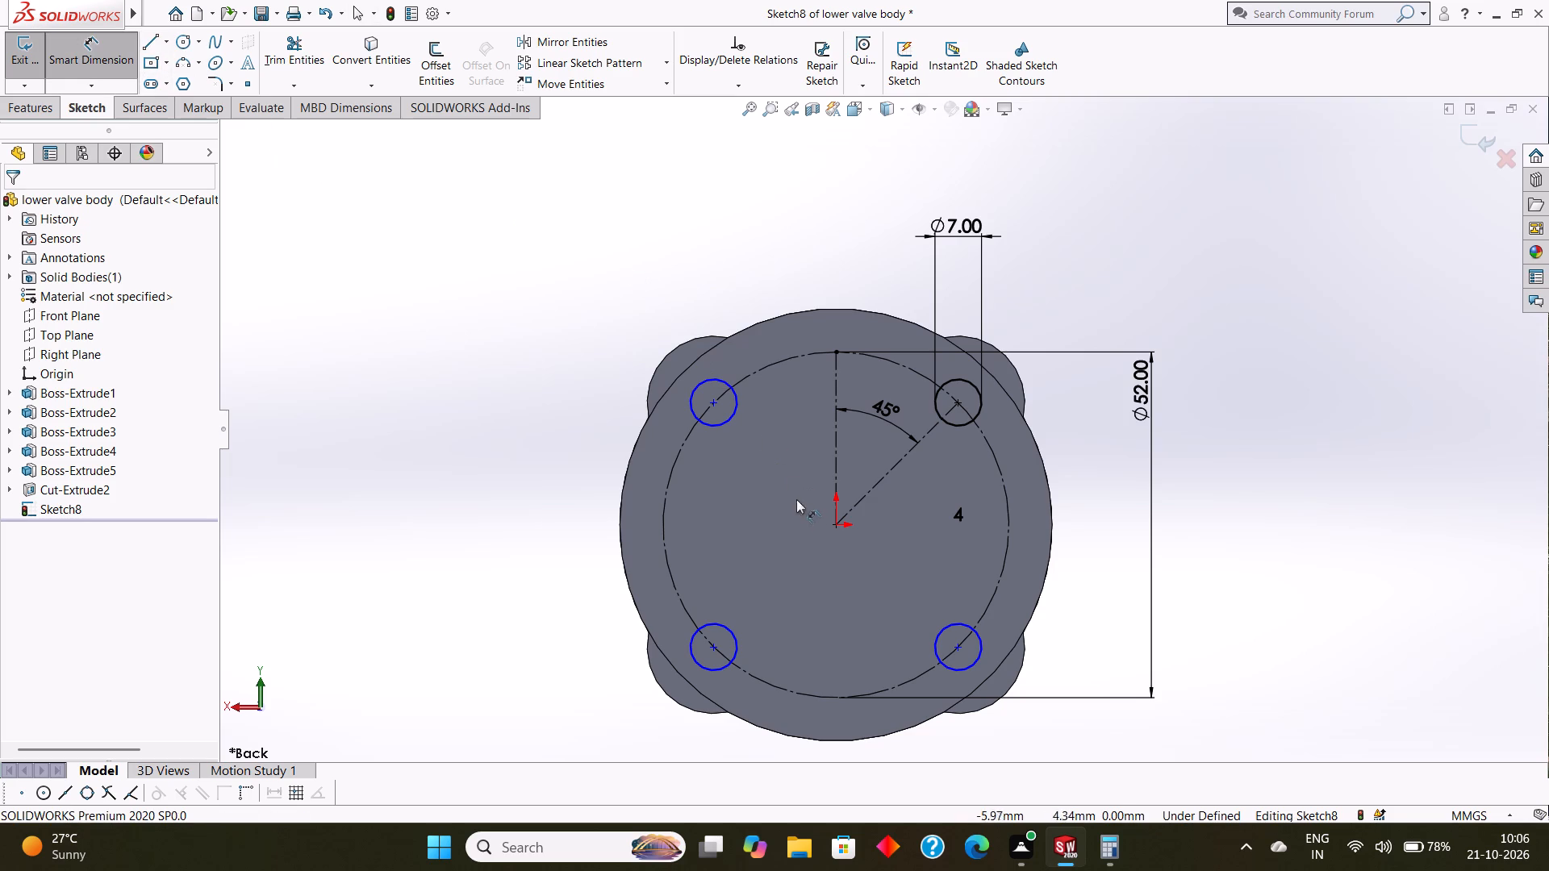
pyautogui.click(837, 521)
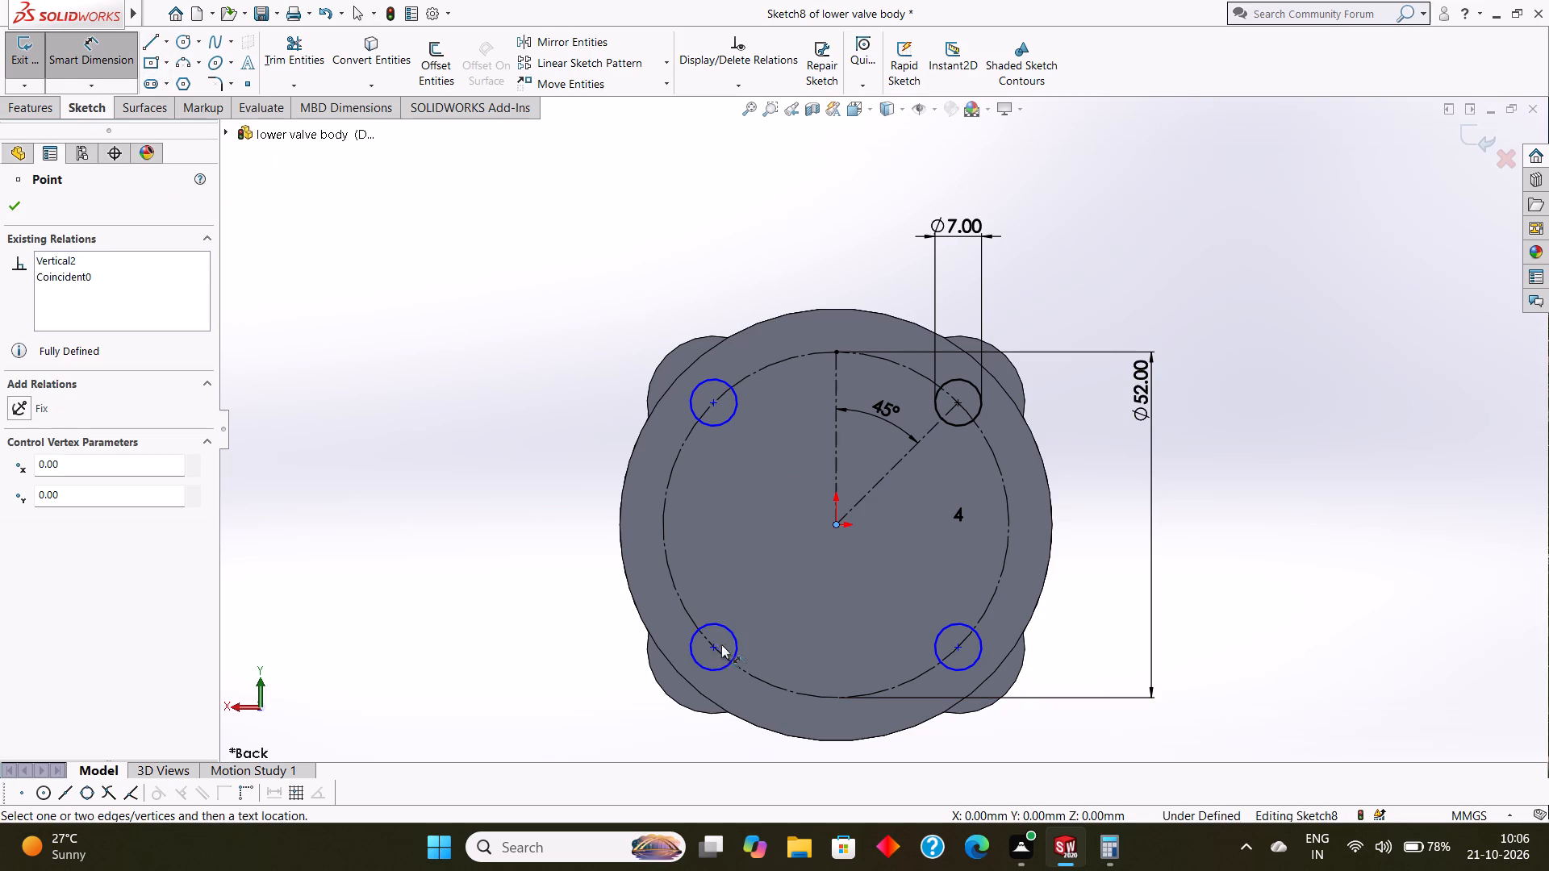
pyautogui.click(728, 627)
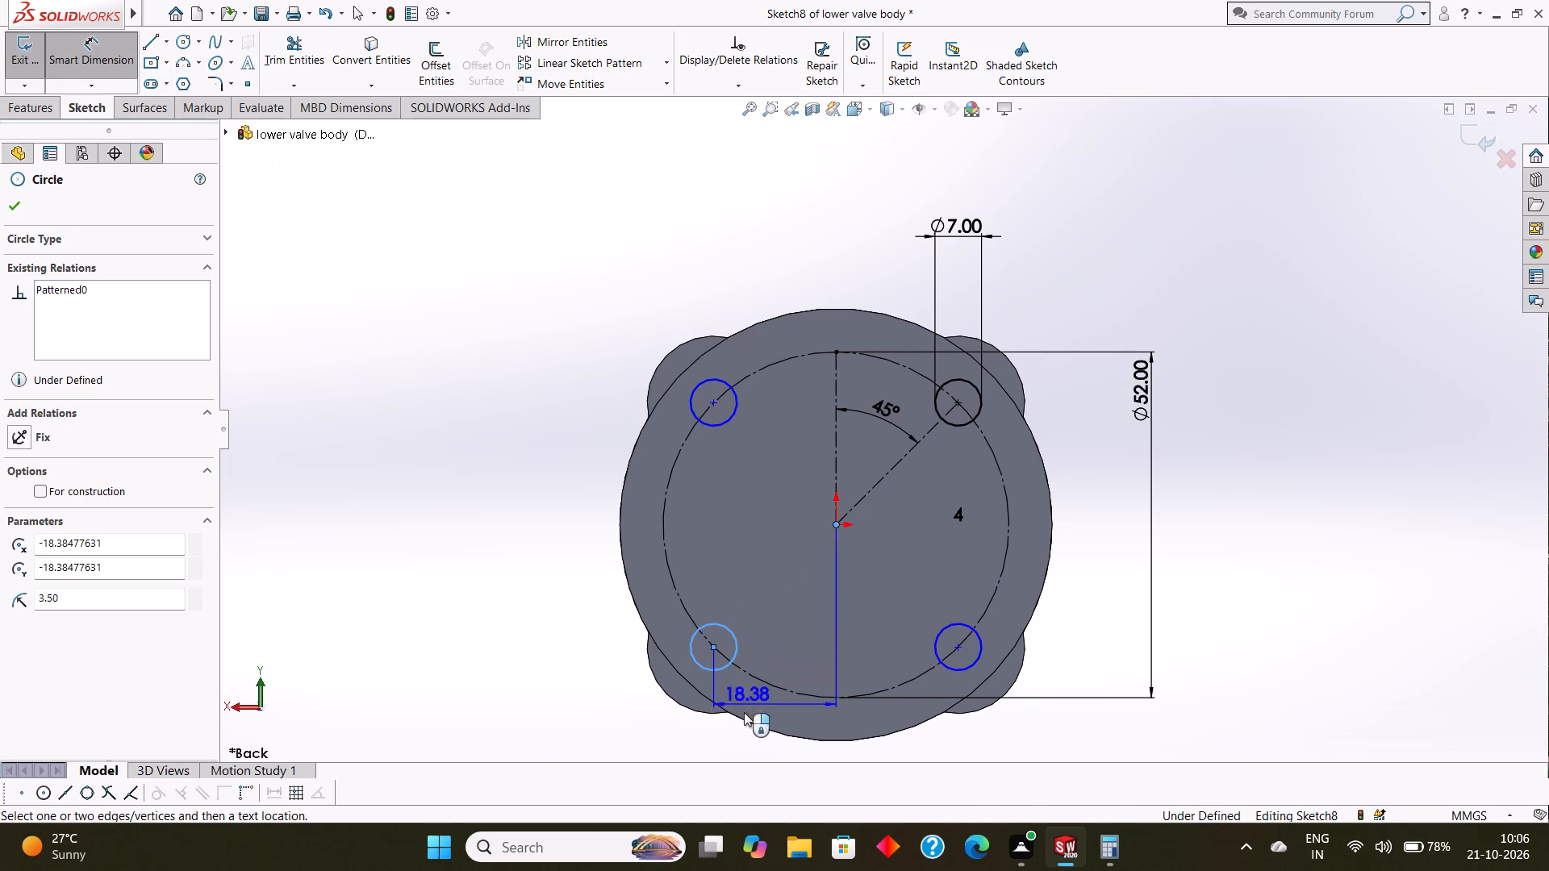
pyautogui.click(741, 738)
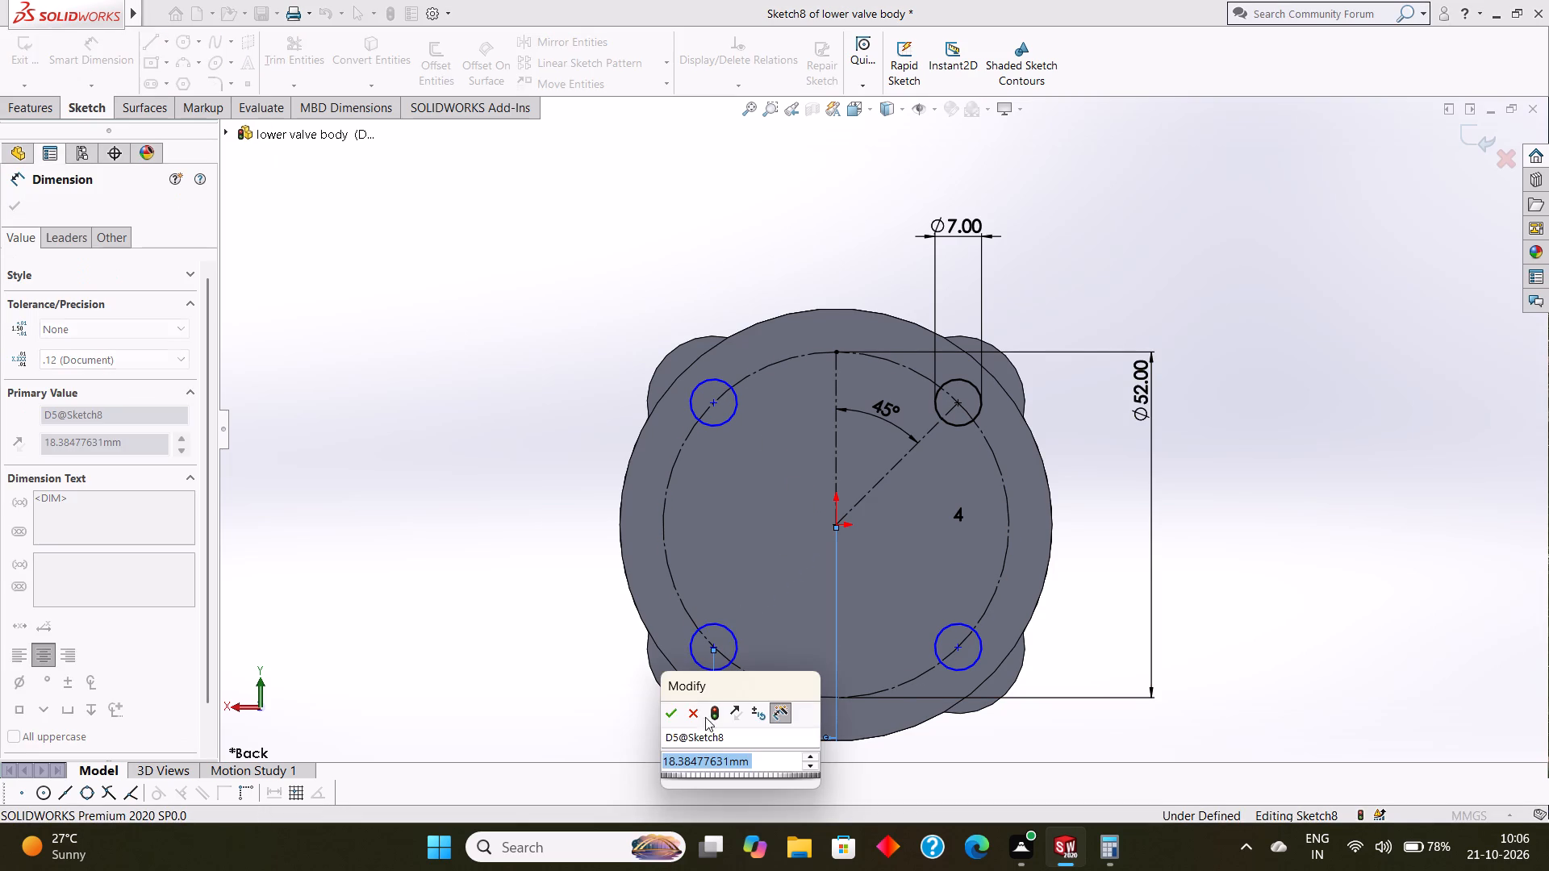
pyautogui.click(670, 707)
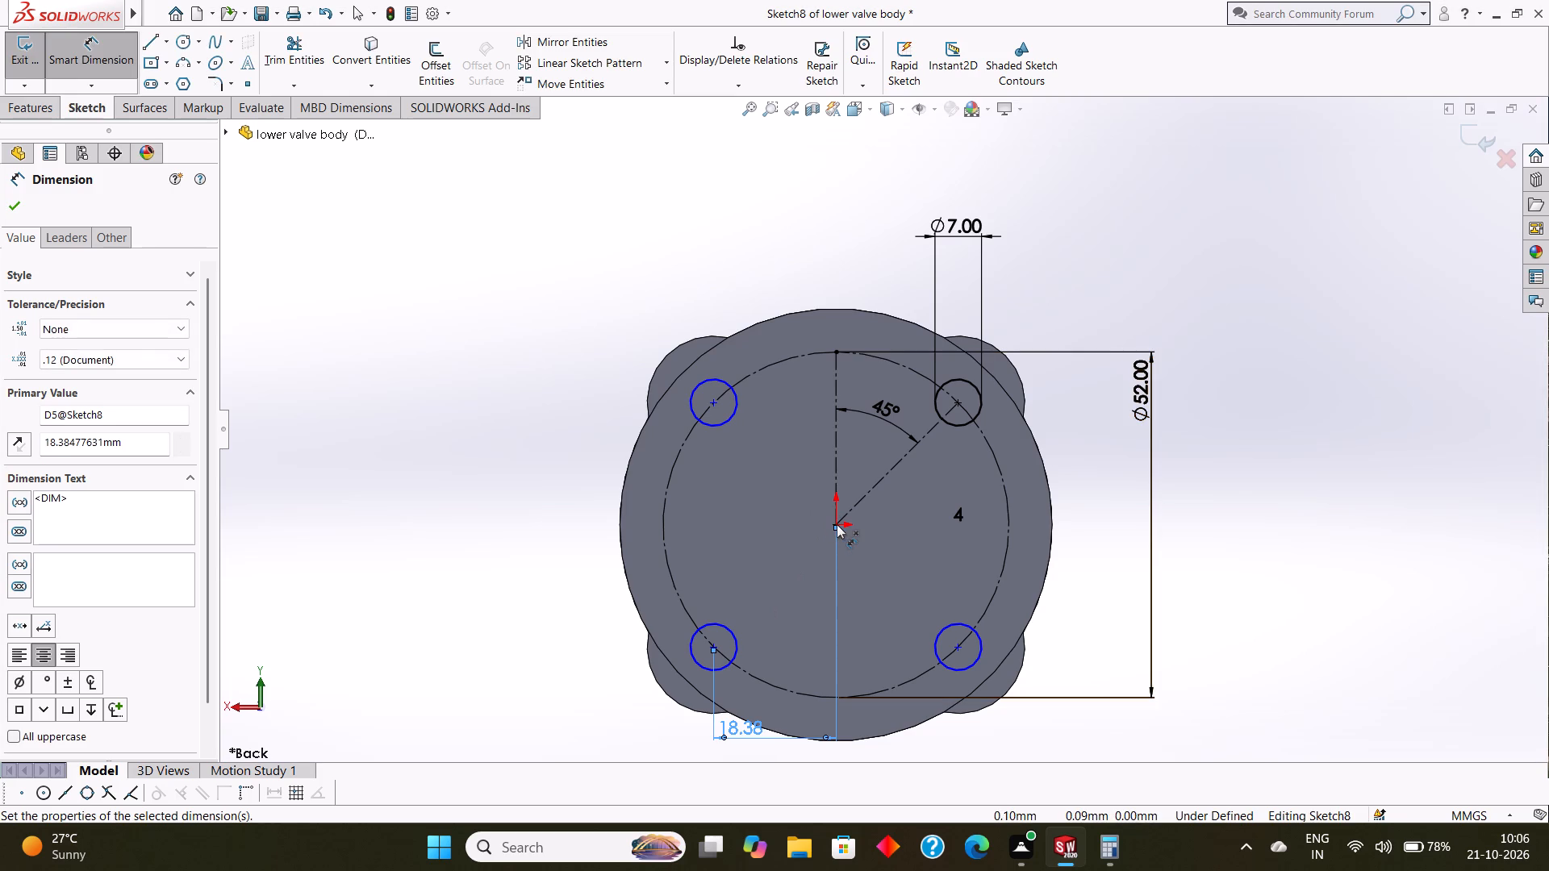
# Dimension the vertical distance between the origin and the lower-left patterned circle's centre, keeping its drawn value.
pyautogui.click(837, 524)
pyautogui.click(715, 644)
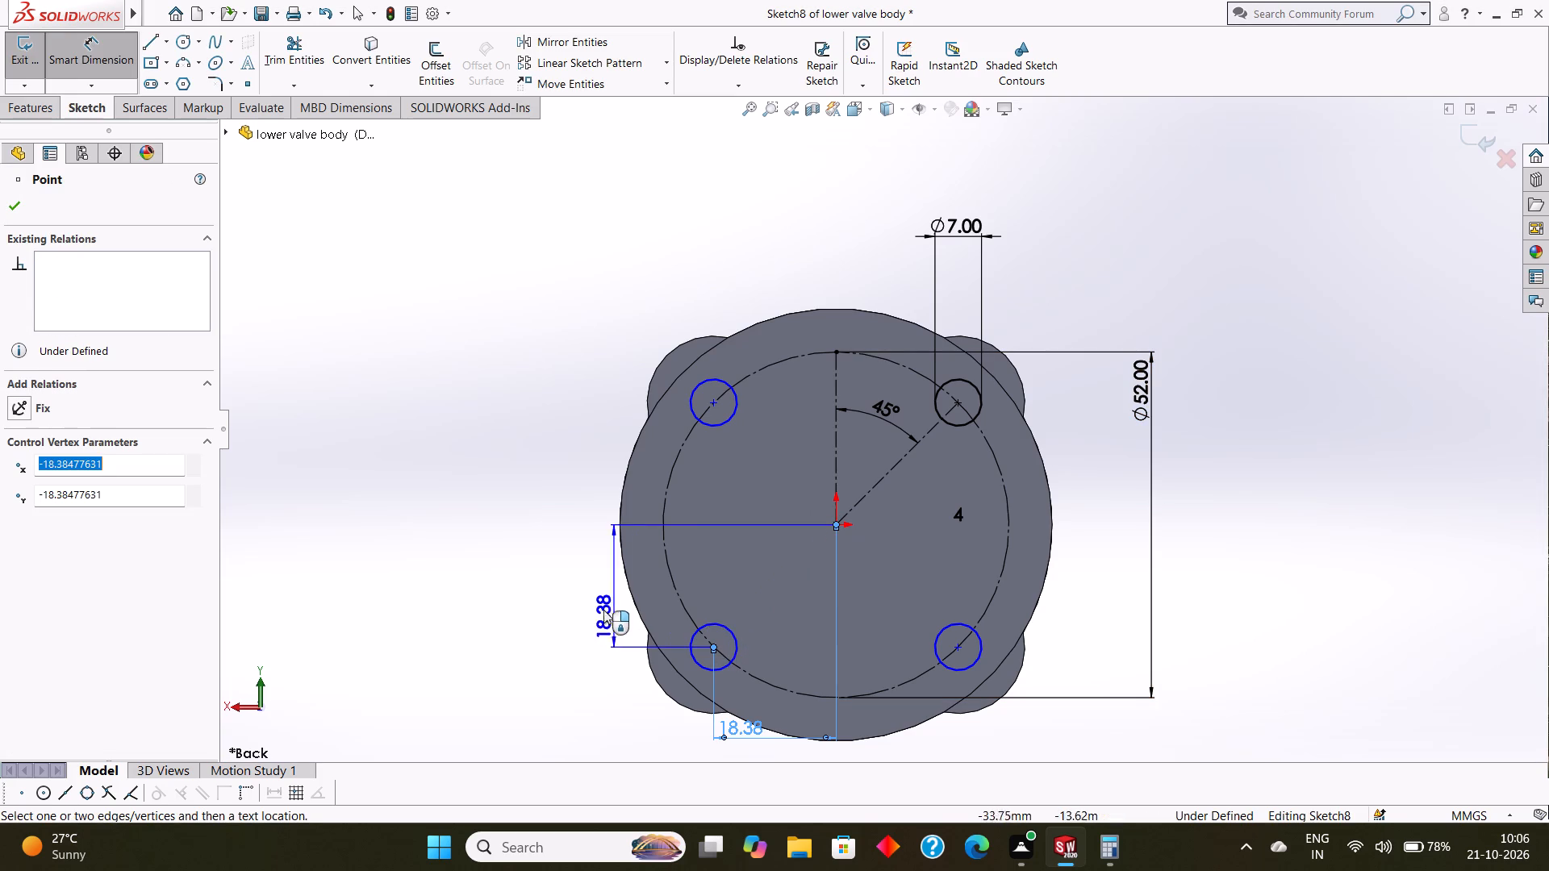
pyautogui.click(607, 590)
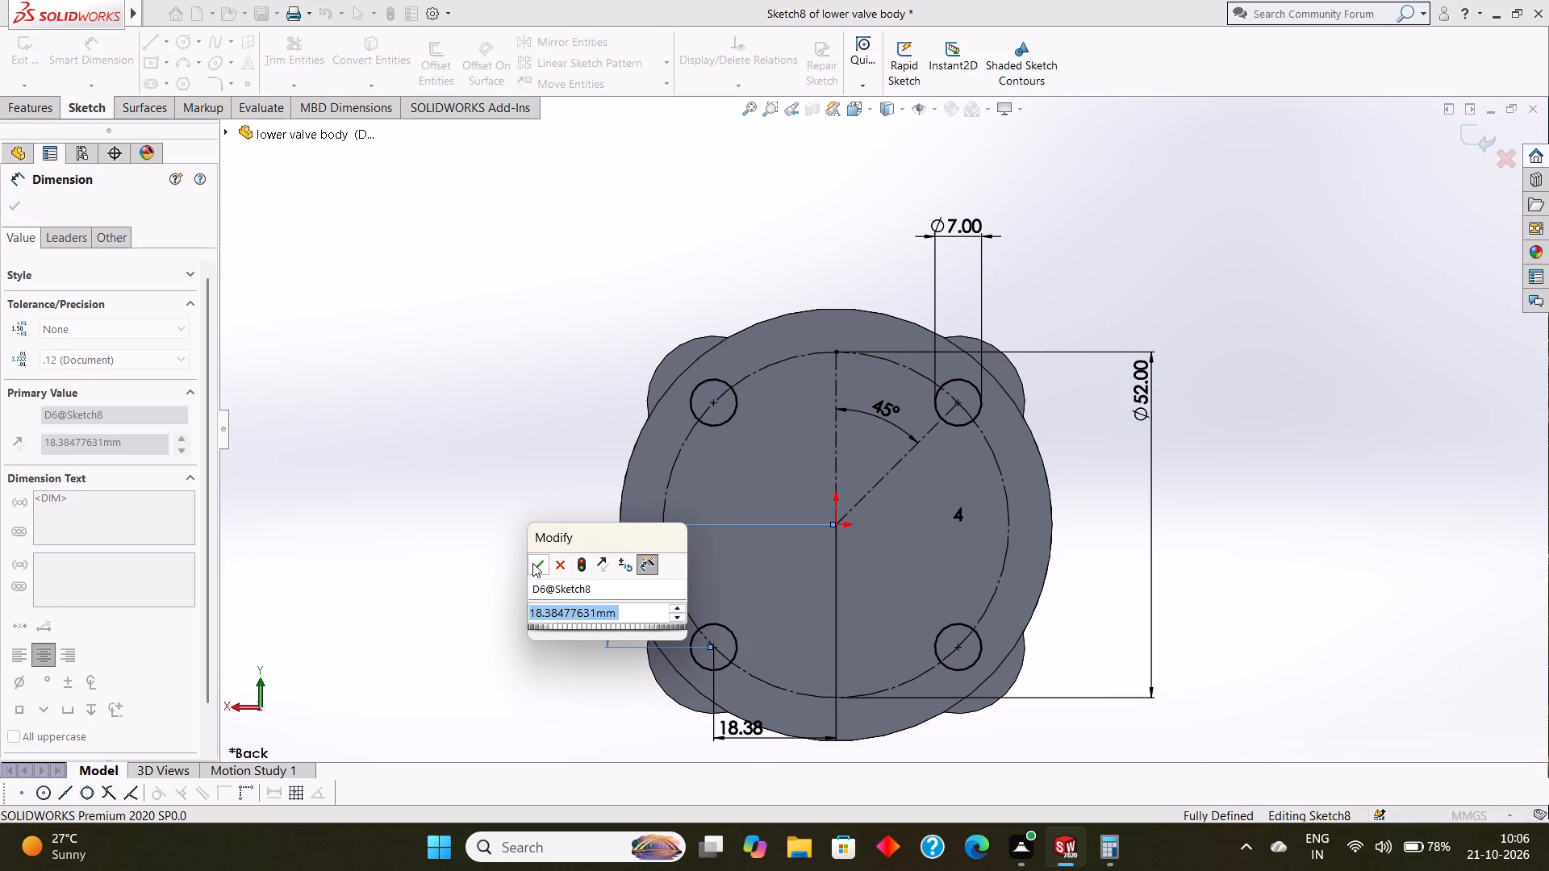
pyautogui.click(532, 563)
pyautogui.click(15, 201)
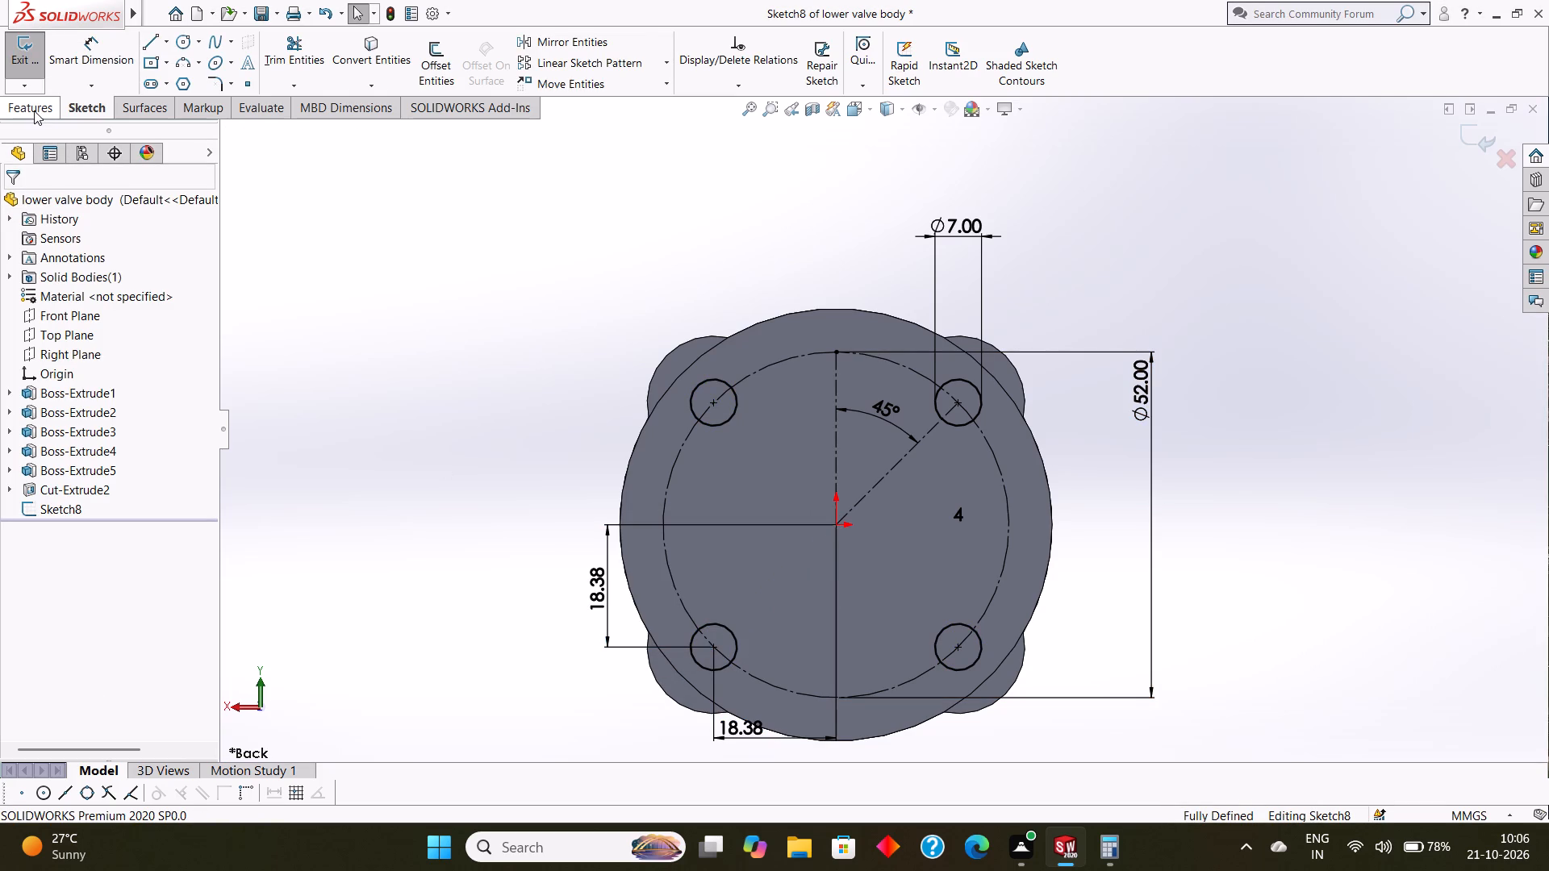
# Cut-extrude the four 7 mm circles into the plain round flange with a blind depth of 6 mm.
pyautogui.click(33, 110)
pyautogui.click(270, 55)
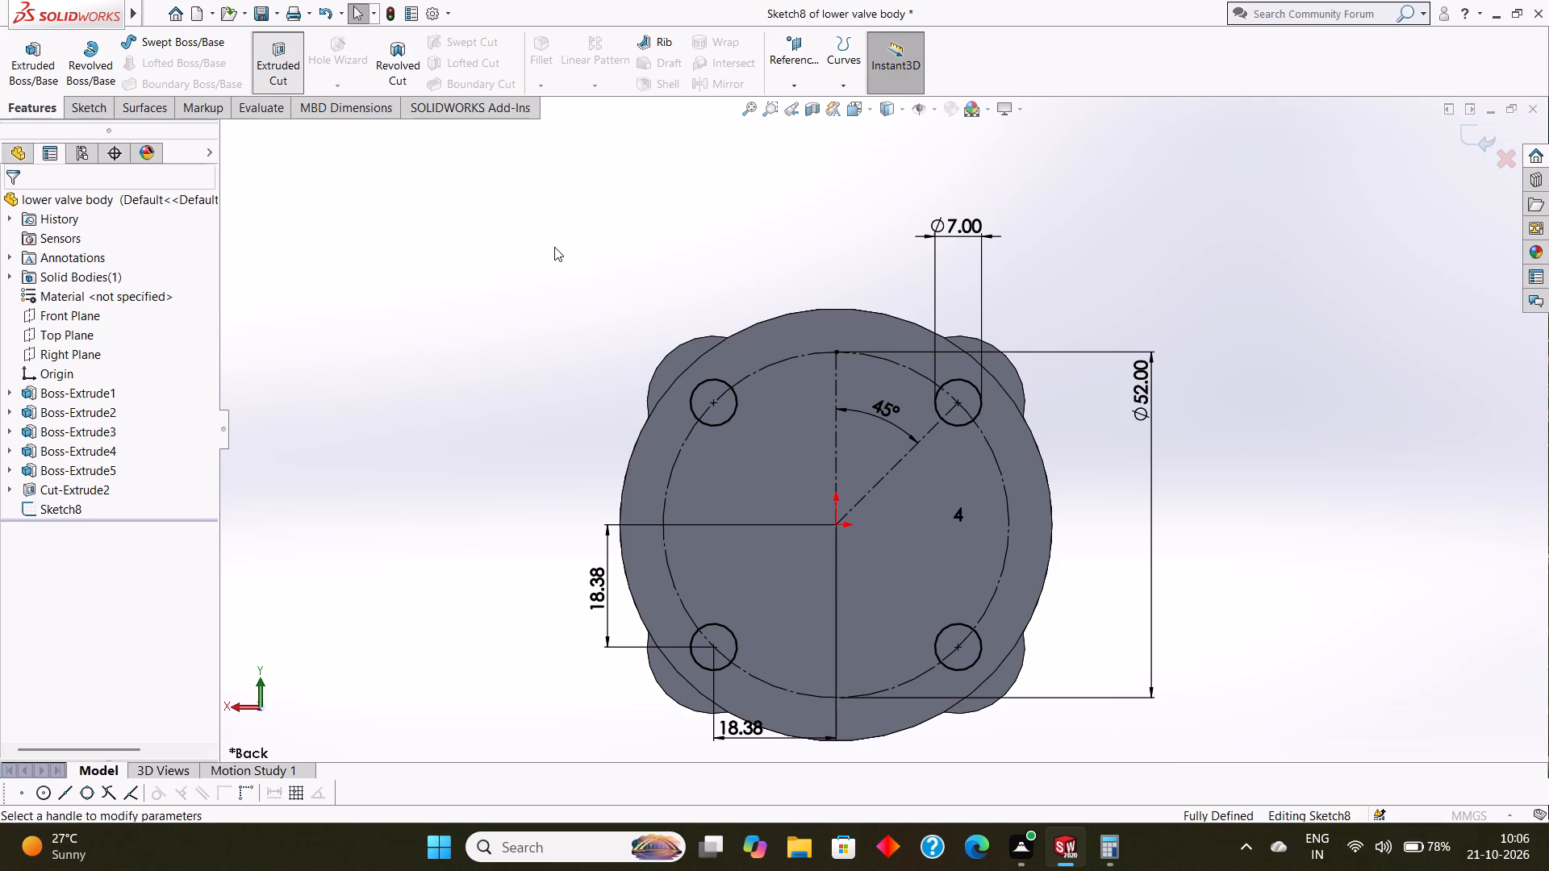
pyautogui.moveTo(554, 247); pyautogui.dragTo(616, 259, button='middle')
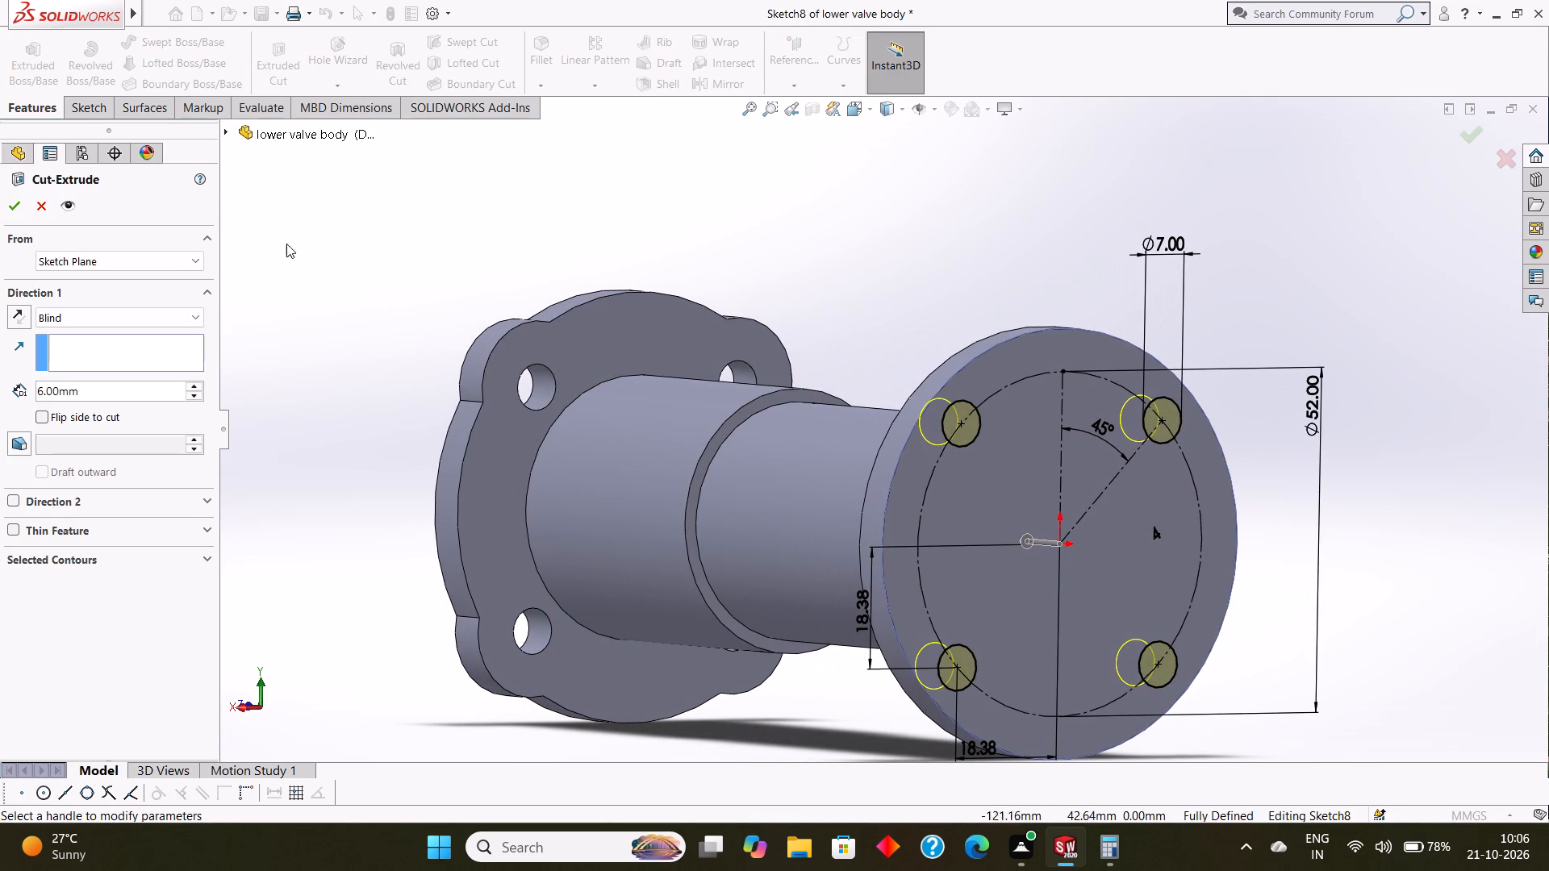
pyautogui.click(15, 214)
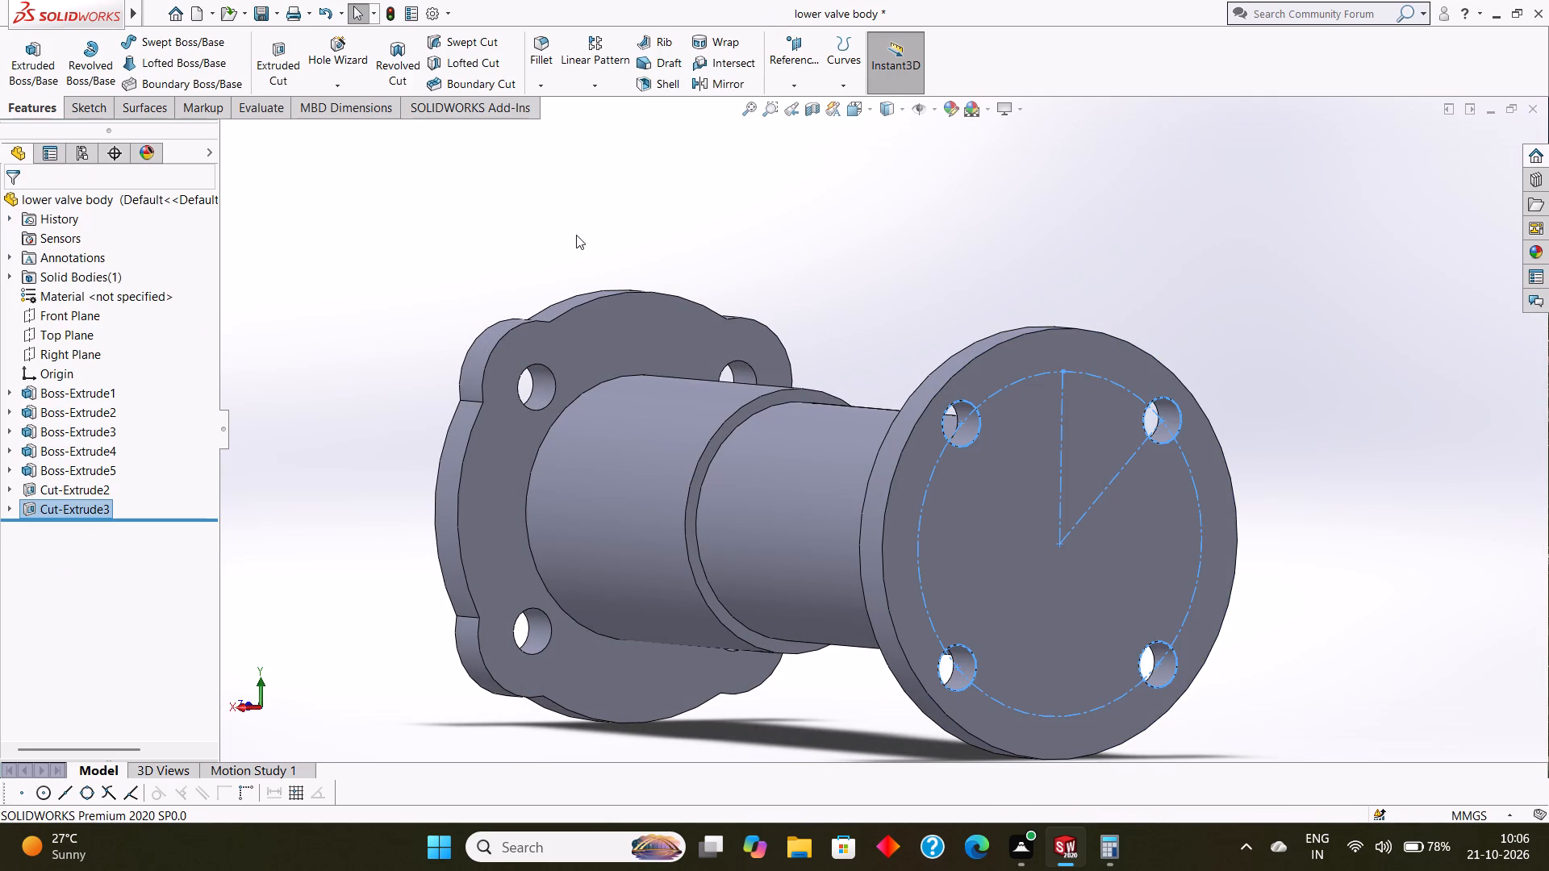
pyautogui.click(904, 233)
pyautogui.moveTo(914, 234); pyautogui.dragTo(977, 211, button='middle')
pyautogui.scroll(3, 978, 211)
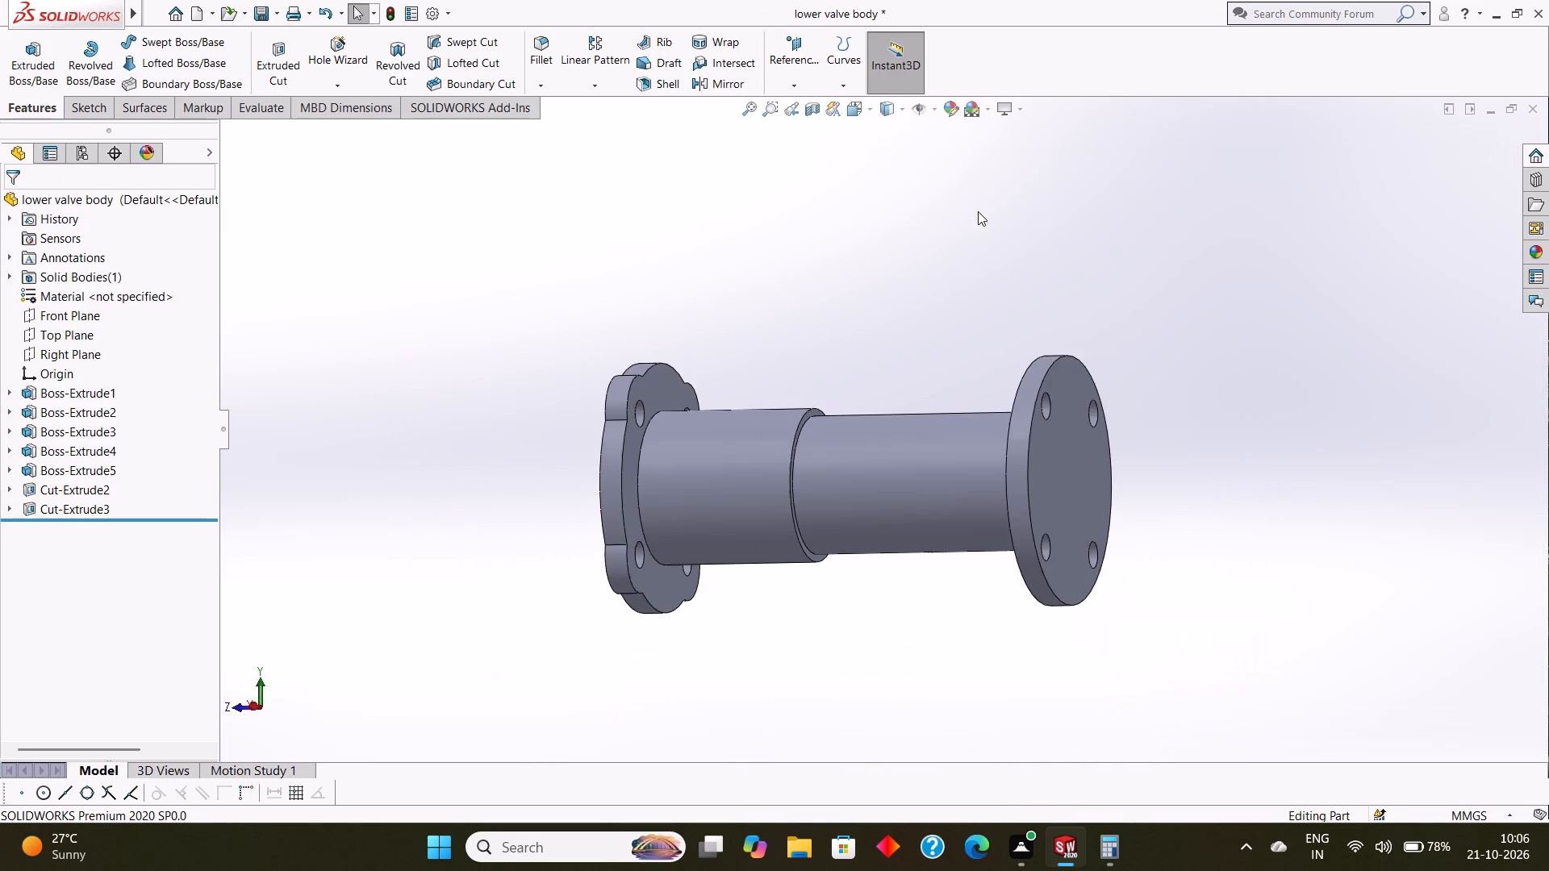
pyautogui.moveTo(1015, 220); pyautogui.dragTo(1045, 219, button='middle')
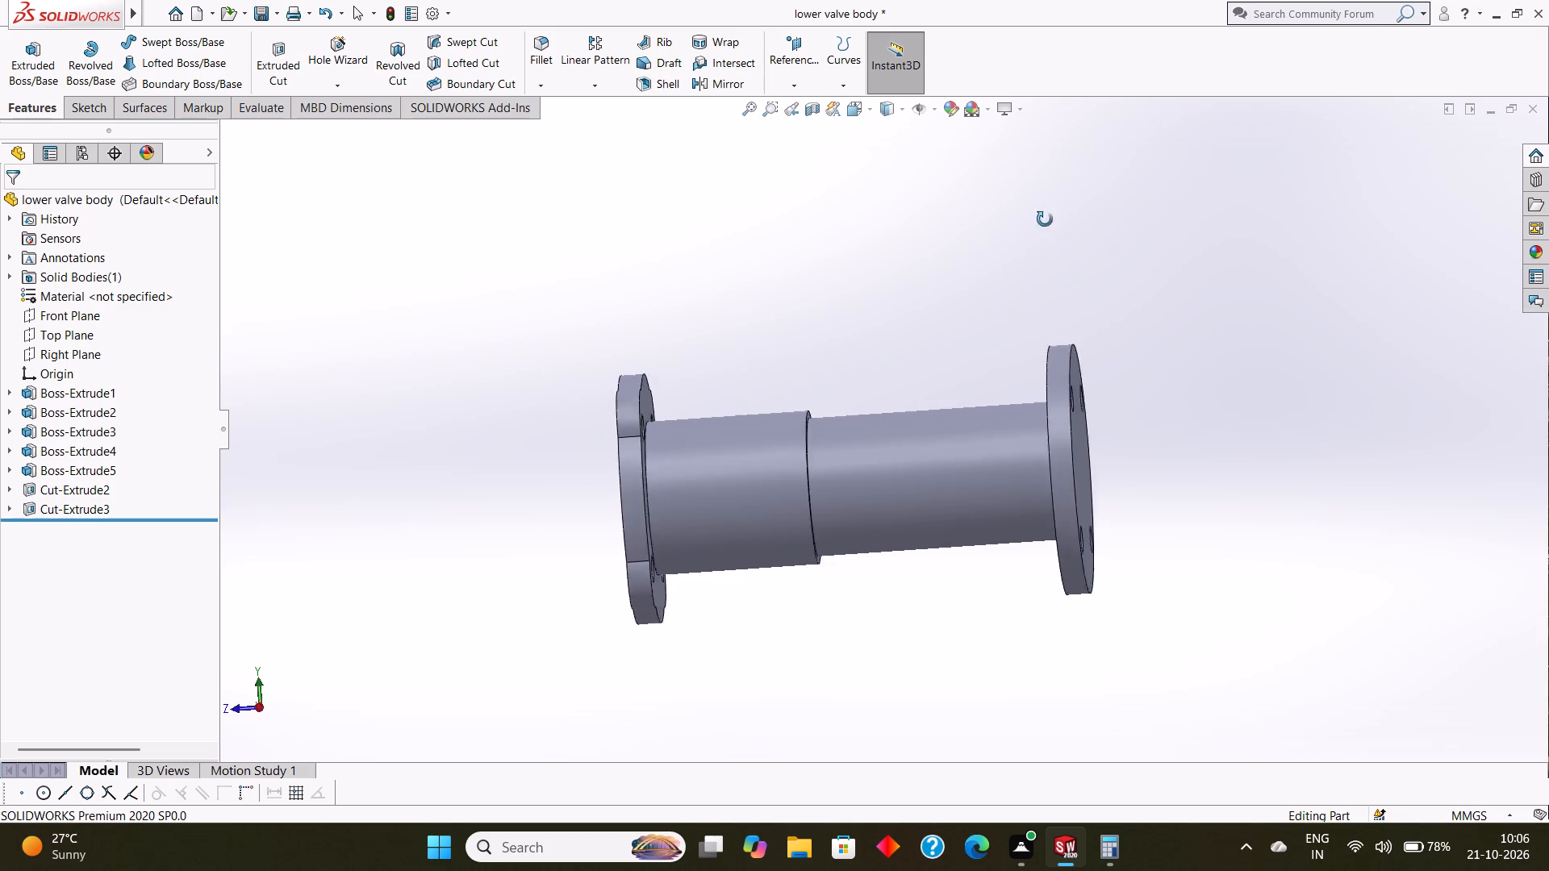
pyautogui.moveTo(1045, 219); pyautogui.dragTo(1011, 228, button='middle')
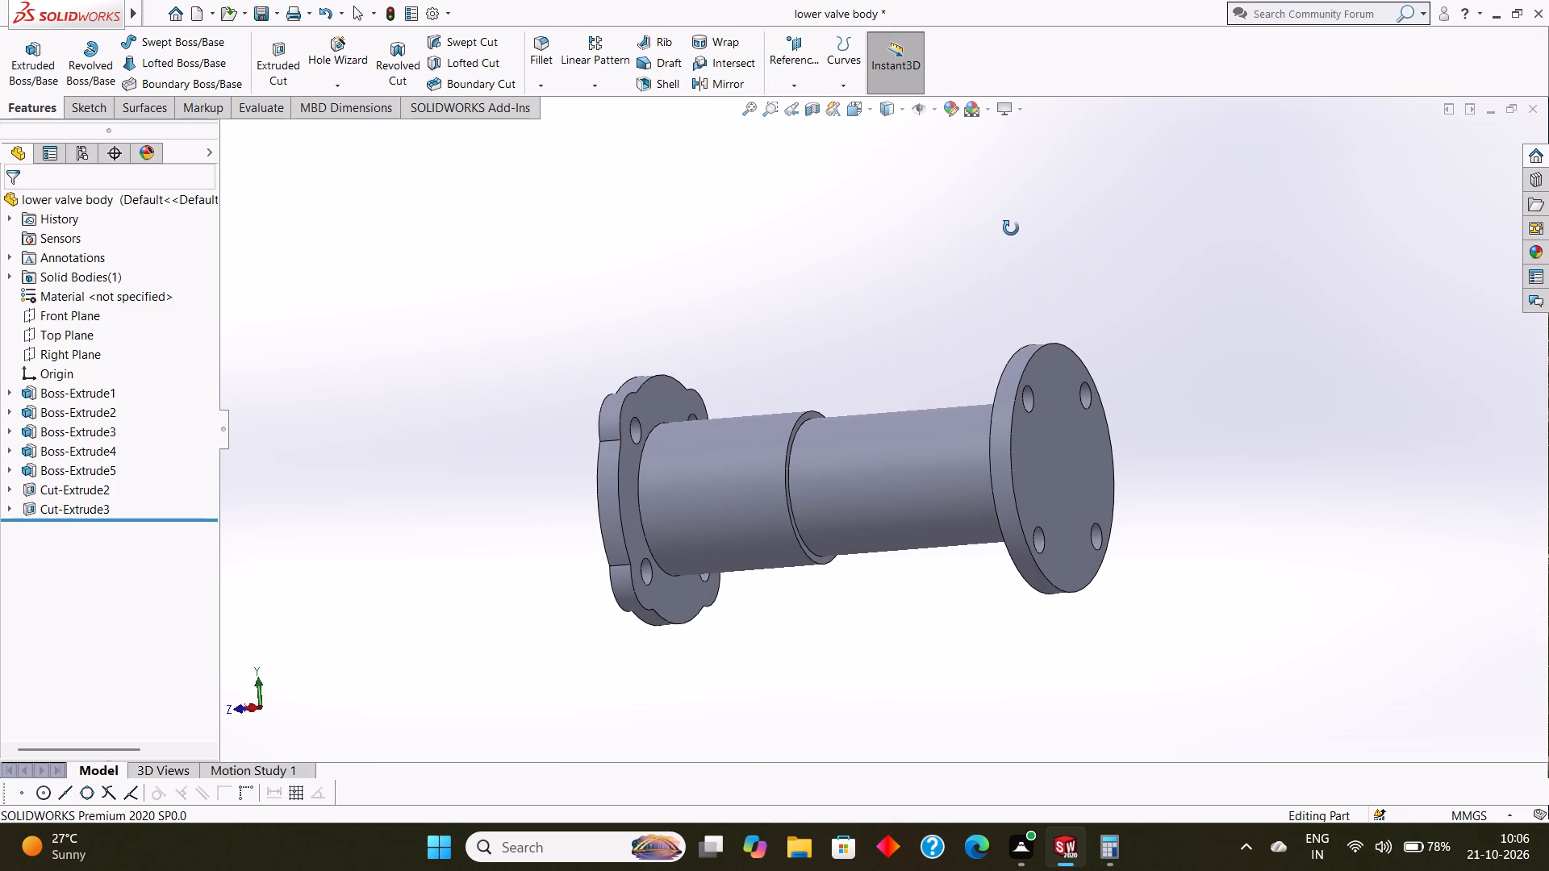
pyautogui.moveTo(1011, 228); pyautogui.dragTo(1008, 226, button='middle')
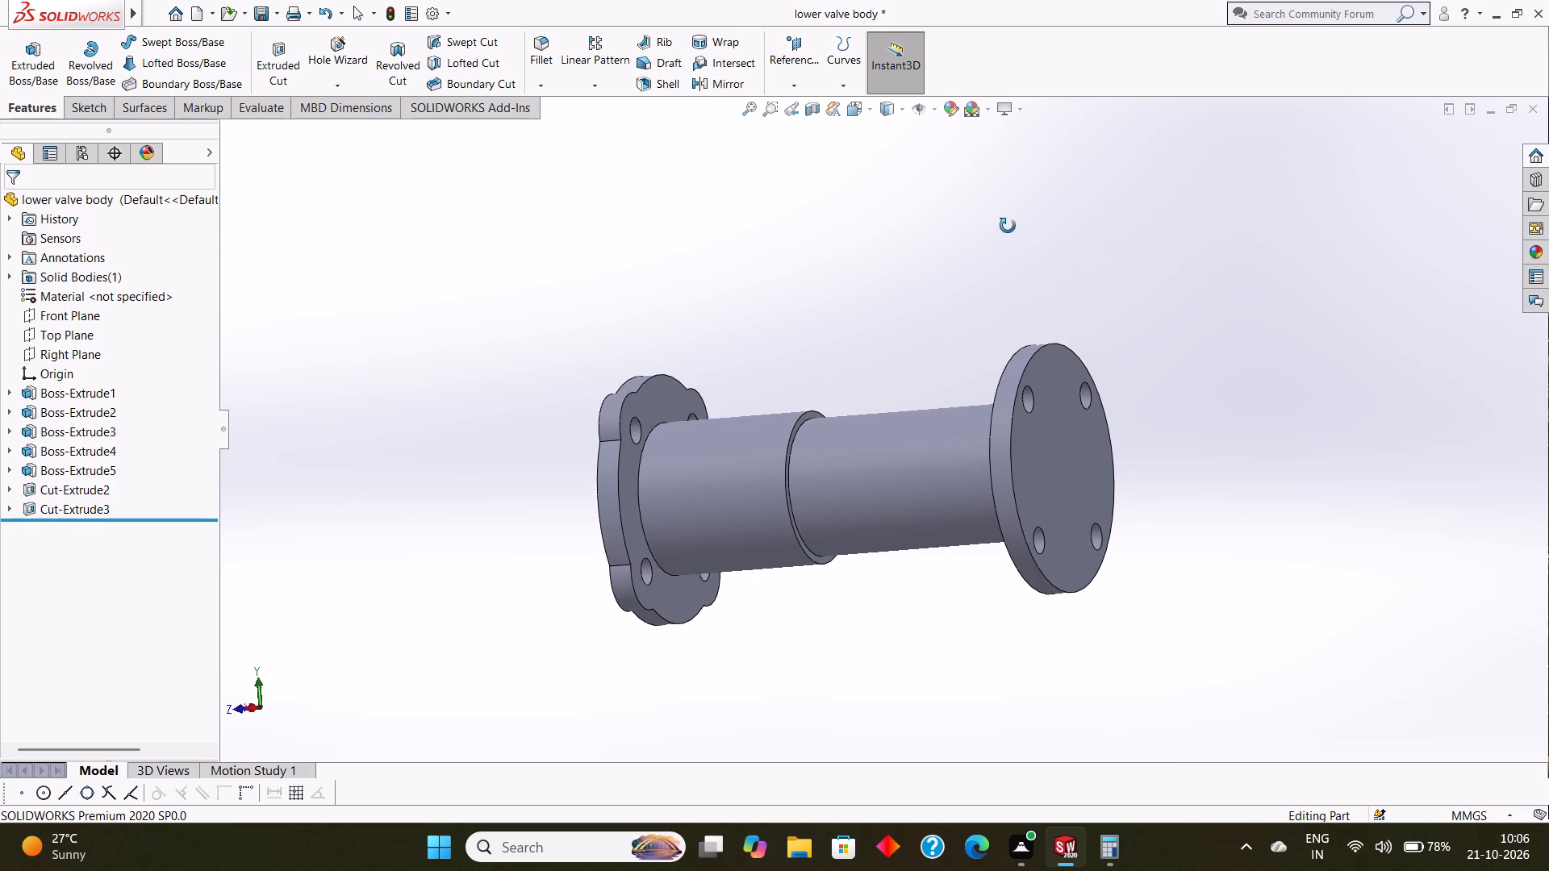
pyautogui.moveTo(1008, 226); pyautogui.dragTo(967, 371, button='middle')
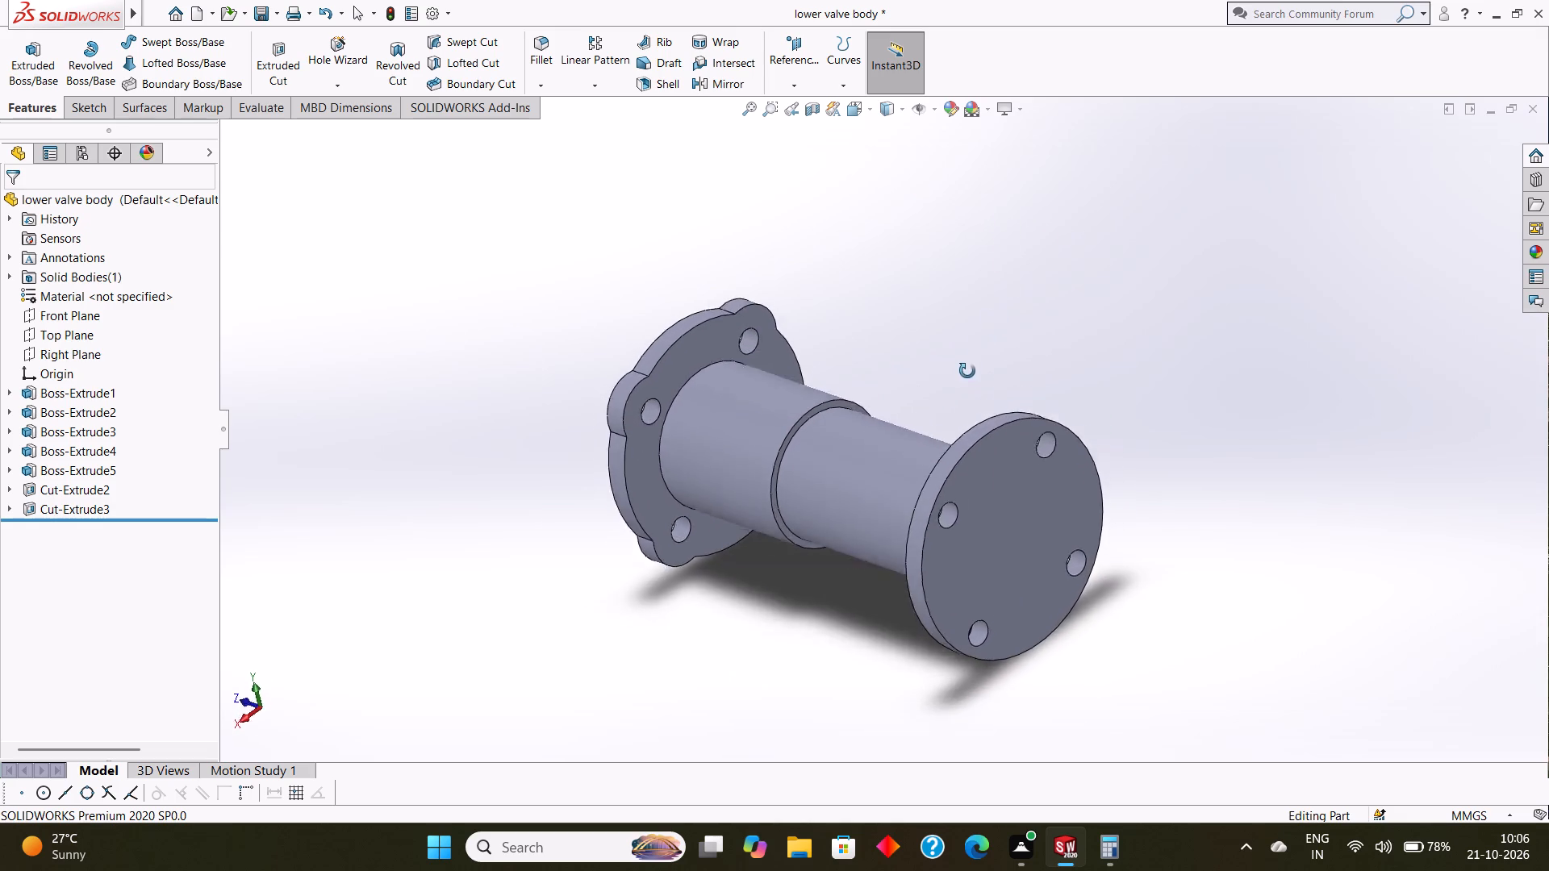
# Examine the valve body from several angles, checking both flanges and their bolt holes.
pyautogui.moveTo(967, 371); pyautogui.dragTo(917, 565, button='middle')
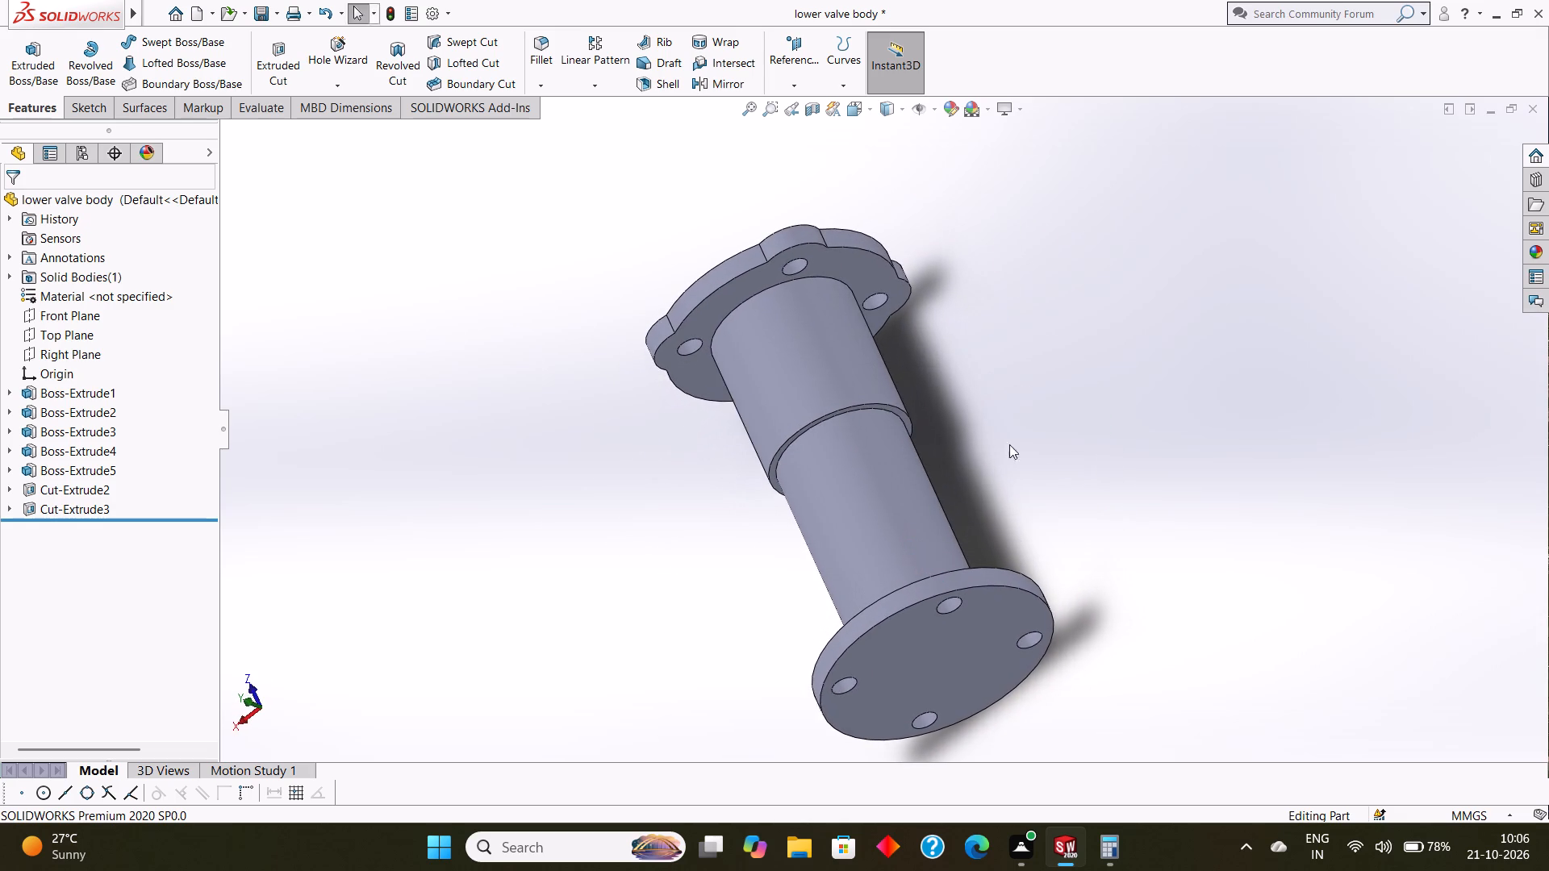
pyautogui.scroll(1, 1041, 303)
pyautogui.moveTo(1039, 295); pyautogui.dragTo(1163, 511, button='middle')
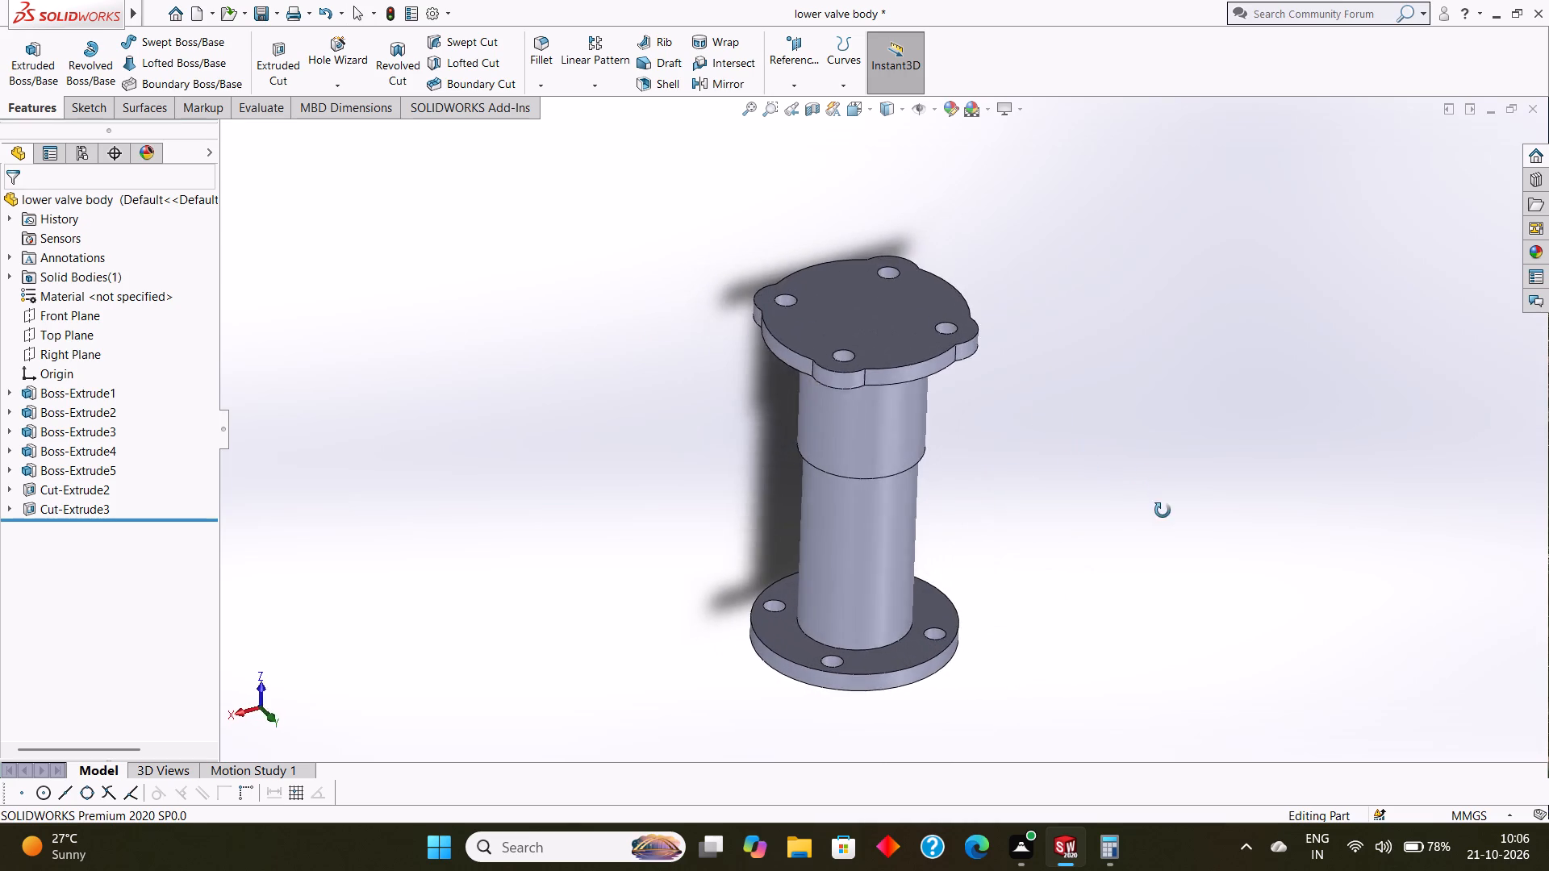
pyautogui.moveTo(1163, 511); pyautogui.dragTo(1165, 526, button='middle')
pyautogui.moveTo(1134, 360); pyautogui.dragTo(1146, 421, button='middle')
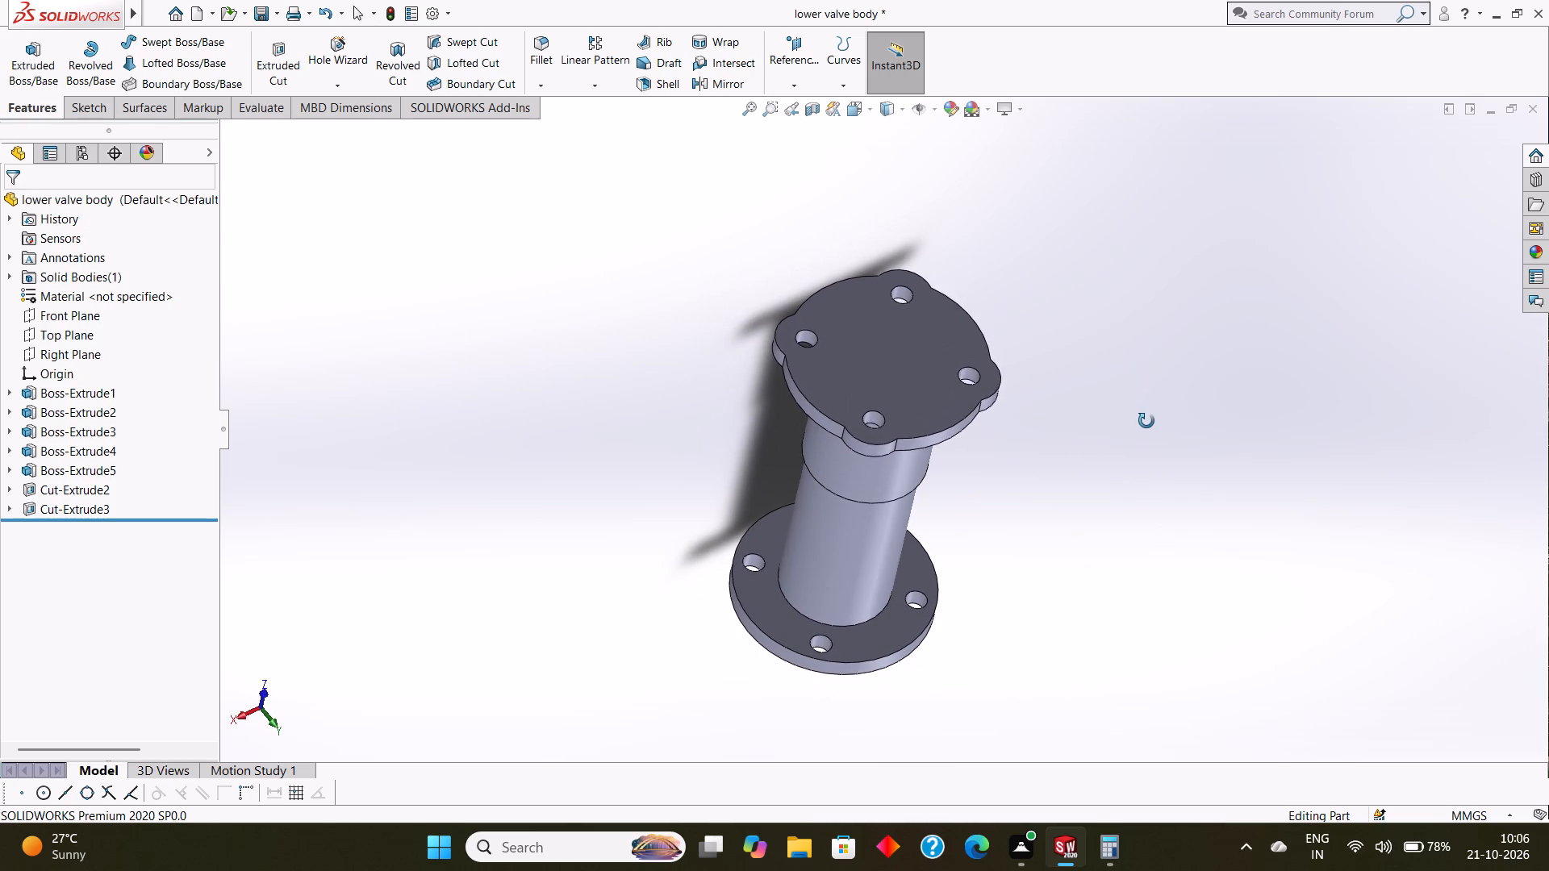
pyautogui.moveTo(1146, 421); pyautogui.dragTo(1146, 430, button='middle')
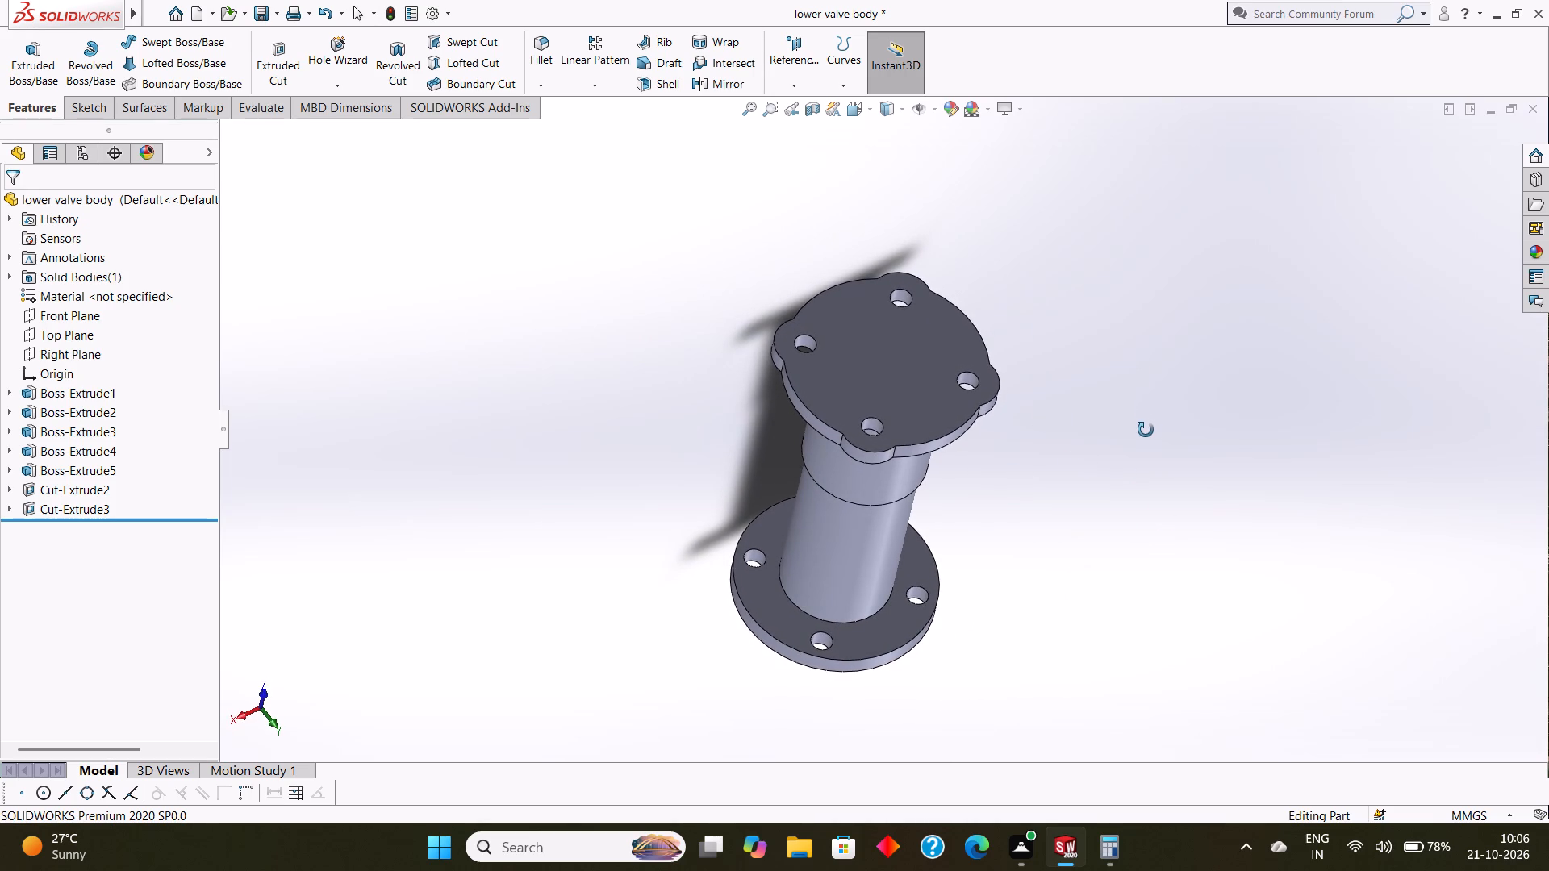
pyautogui.moveTo(1146, 430); pyautogui.dragTo(1151, 444, button='middle')
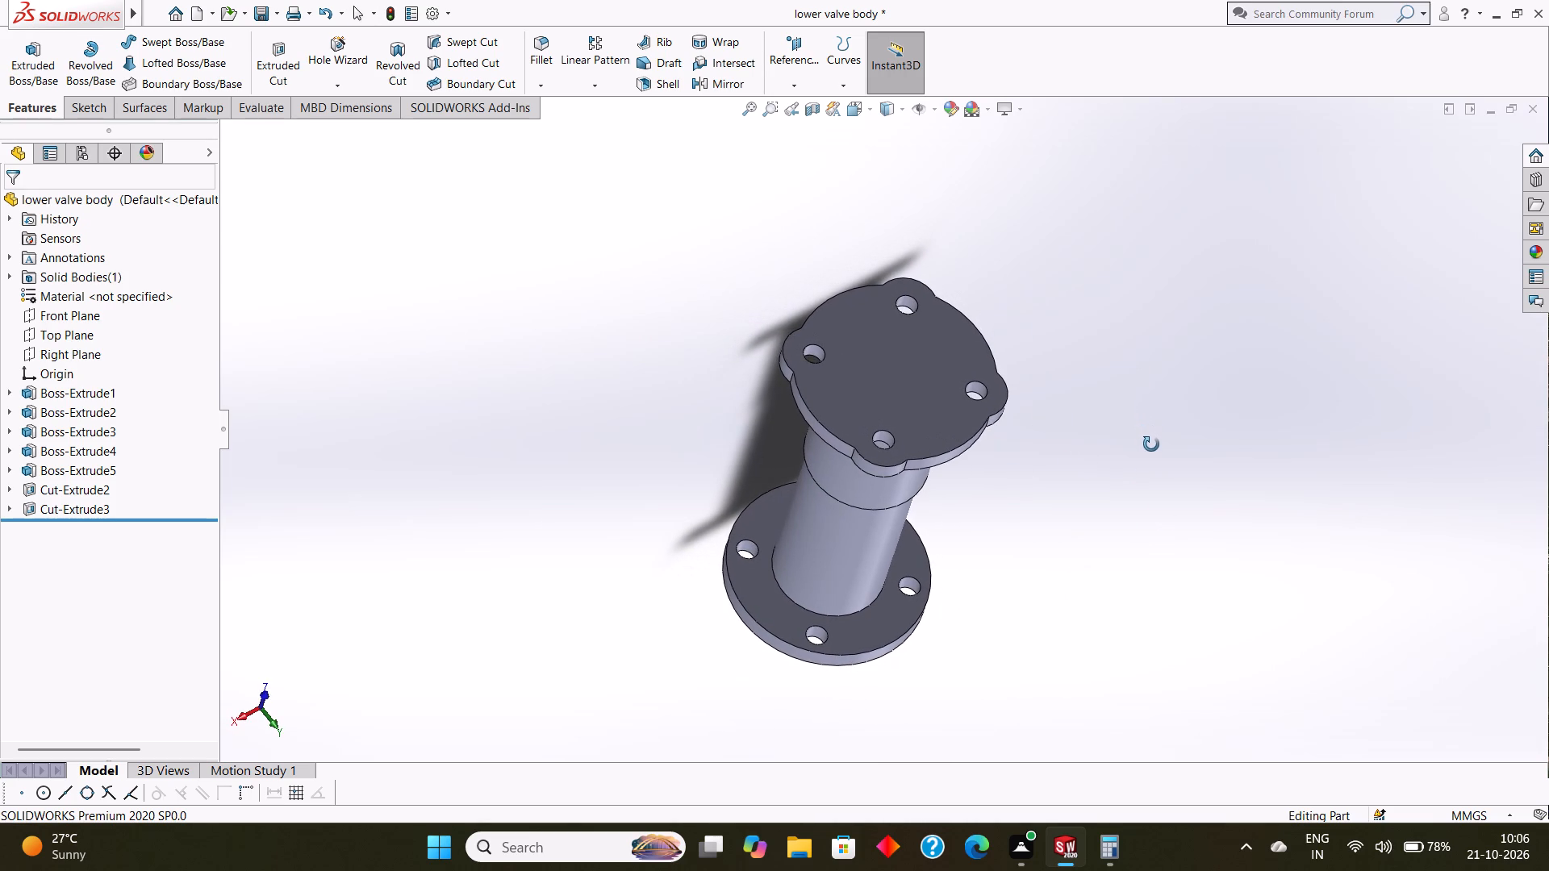
pyautogui.moveTo(1151, 444); pyautogui.dragTo(1130, 437, button='middle')
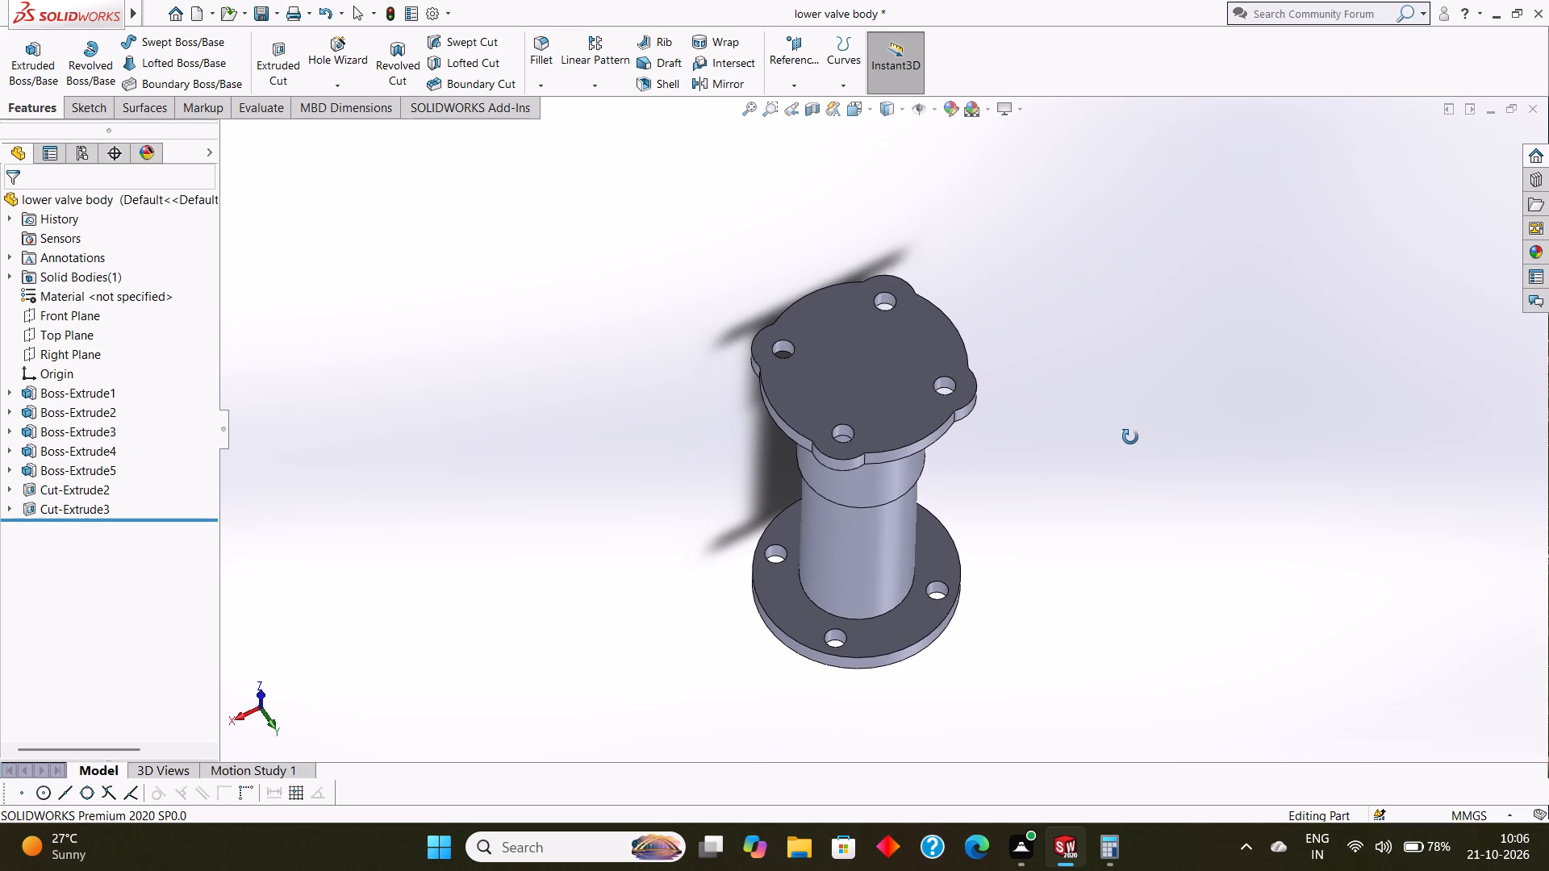
pyautogui.moveTo(1130, 437); pyautogui.dragTo(1133, 439, button='middle')
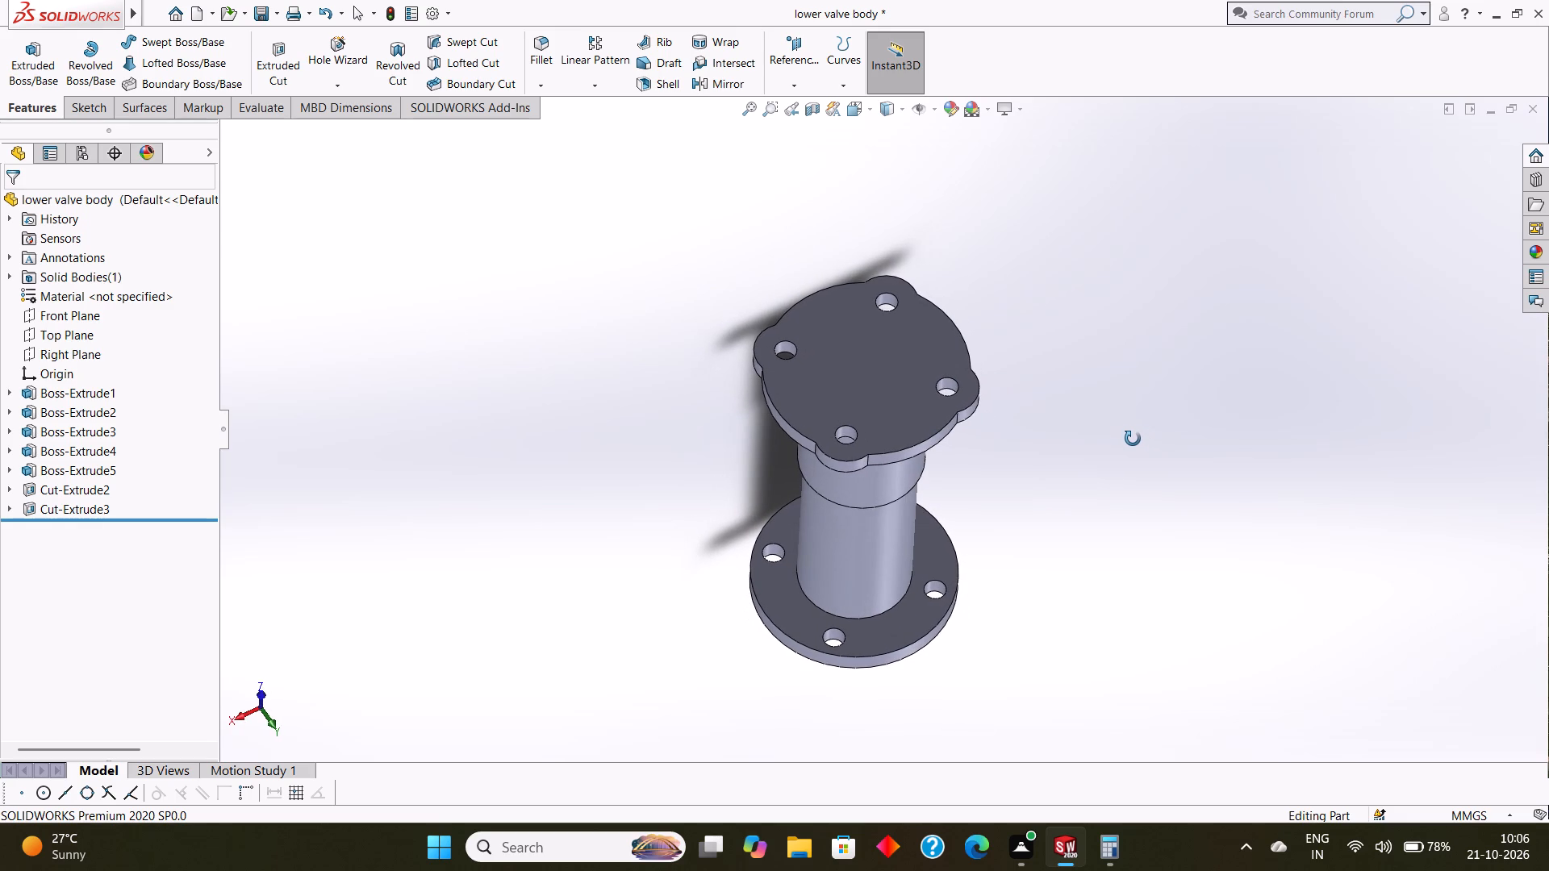
pyautogui.moveTo(1133, 439); pyautogui.dragTo(1134, 434, button='middle')
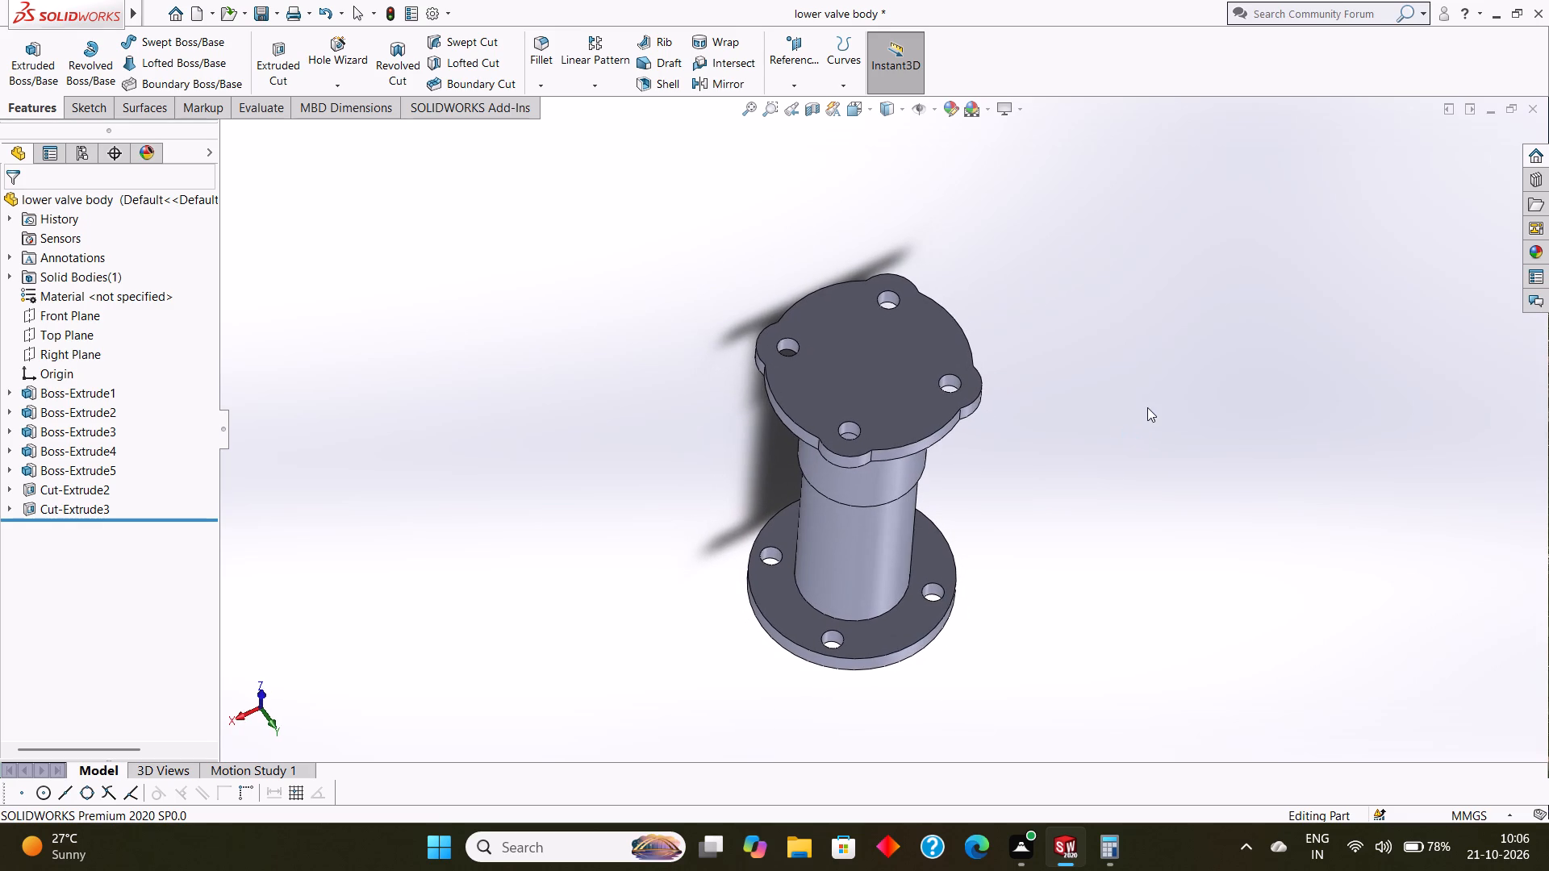
pyautogui.moveTo(1147, 409); pyautogui.dragTo(1147, 423, button='middle')
pyautogui.scroll(1, 1147, 423)
# Start a sketch on the lobed flange's outer face and draw a circle about 27 mm in diameter centred on the origin.
pyautogui.click(865, 373)
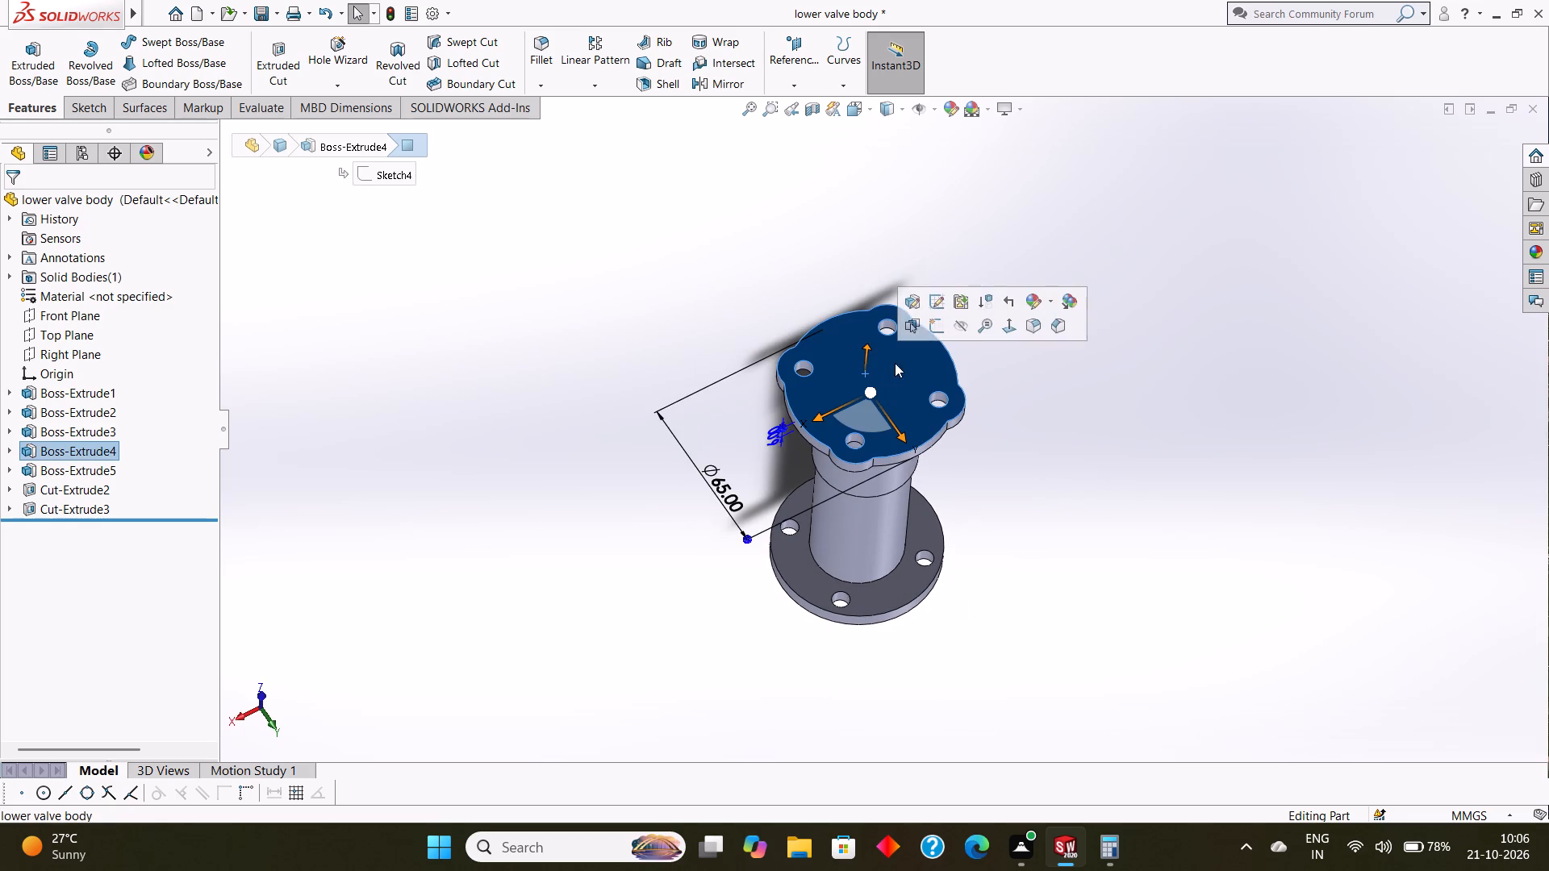
pyautogui.click(934, 327)
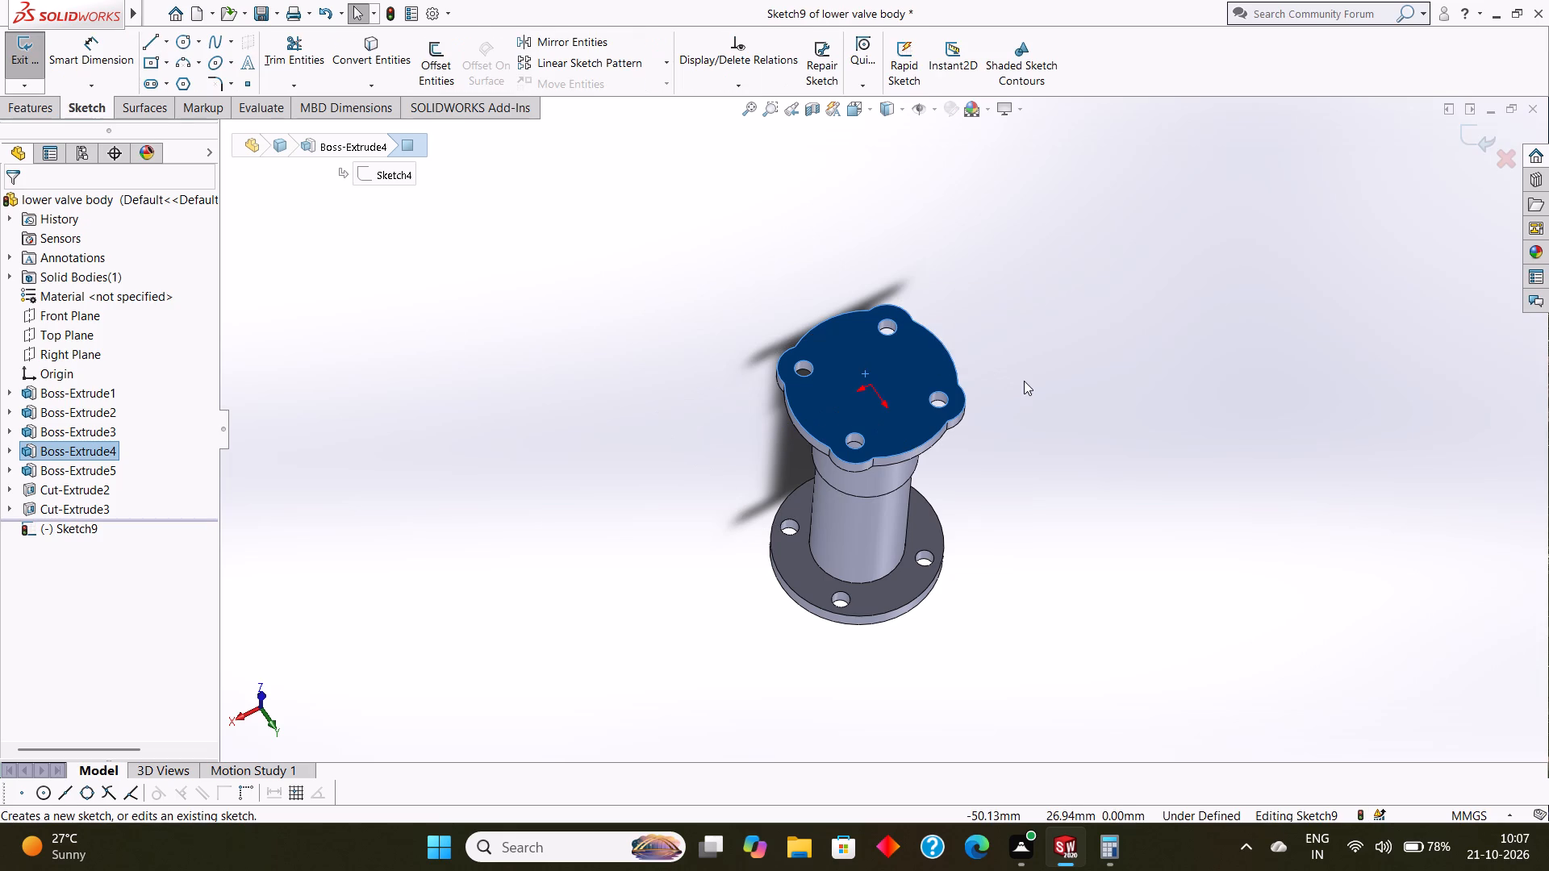
pyautogui.hotkey('ctrl', '8')
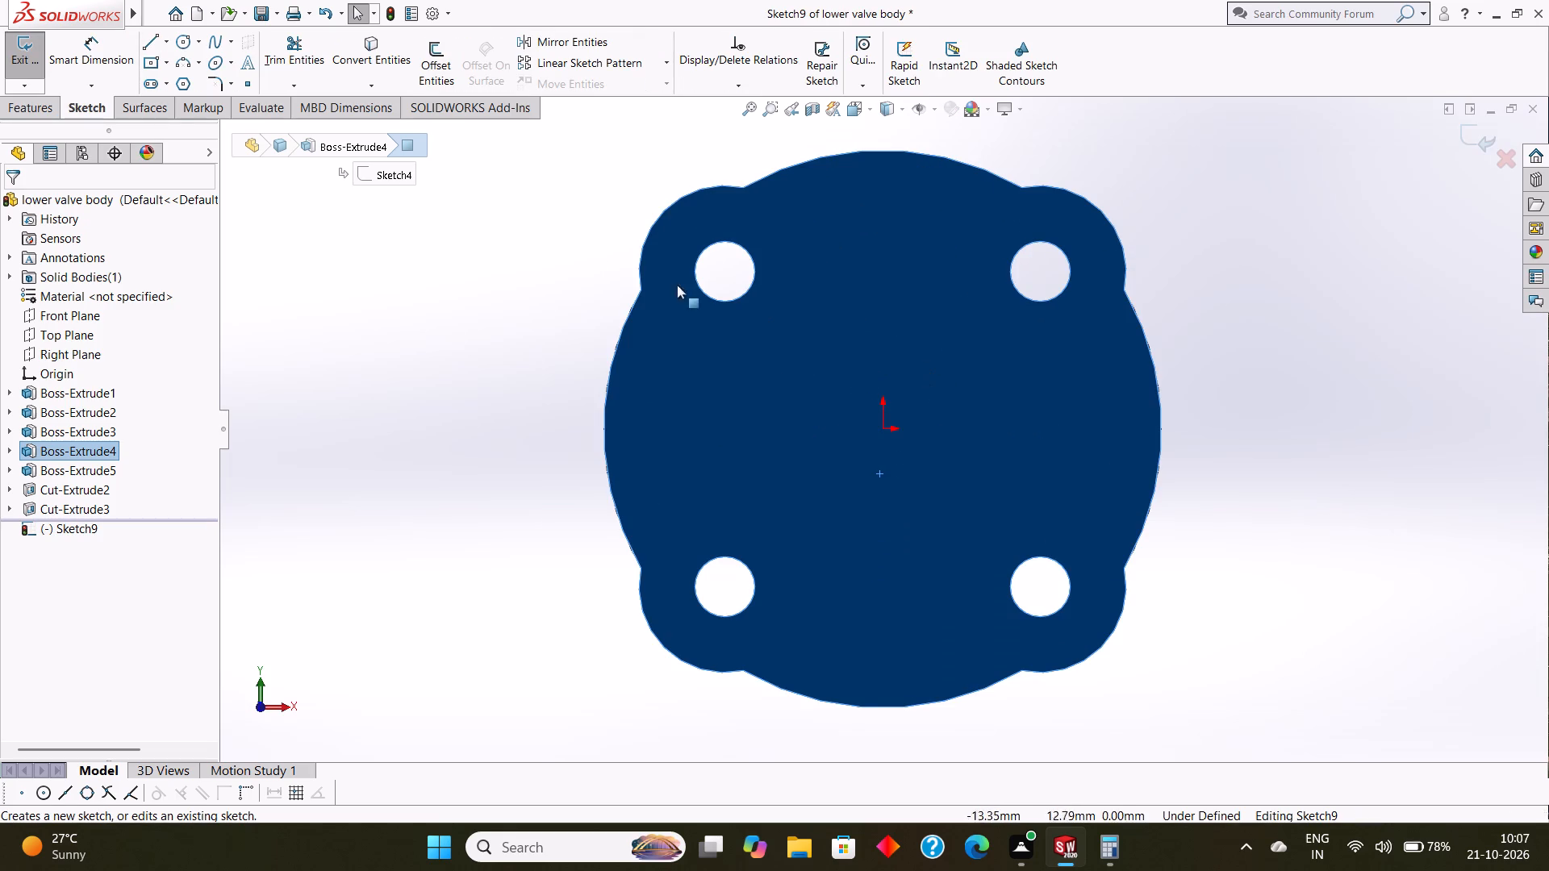
pyautogui.press('Escape')
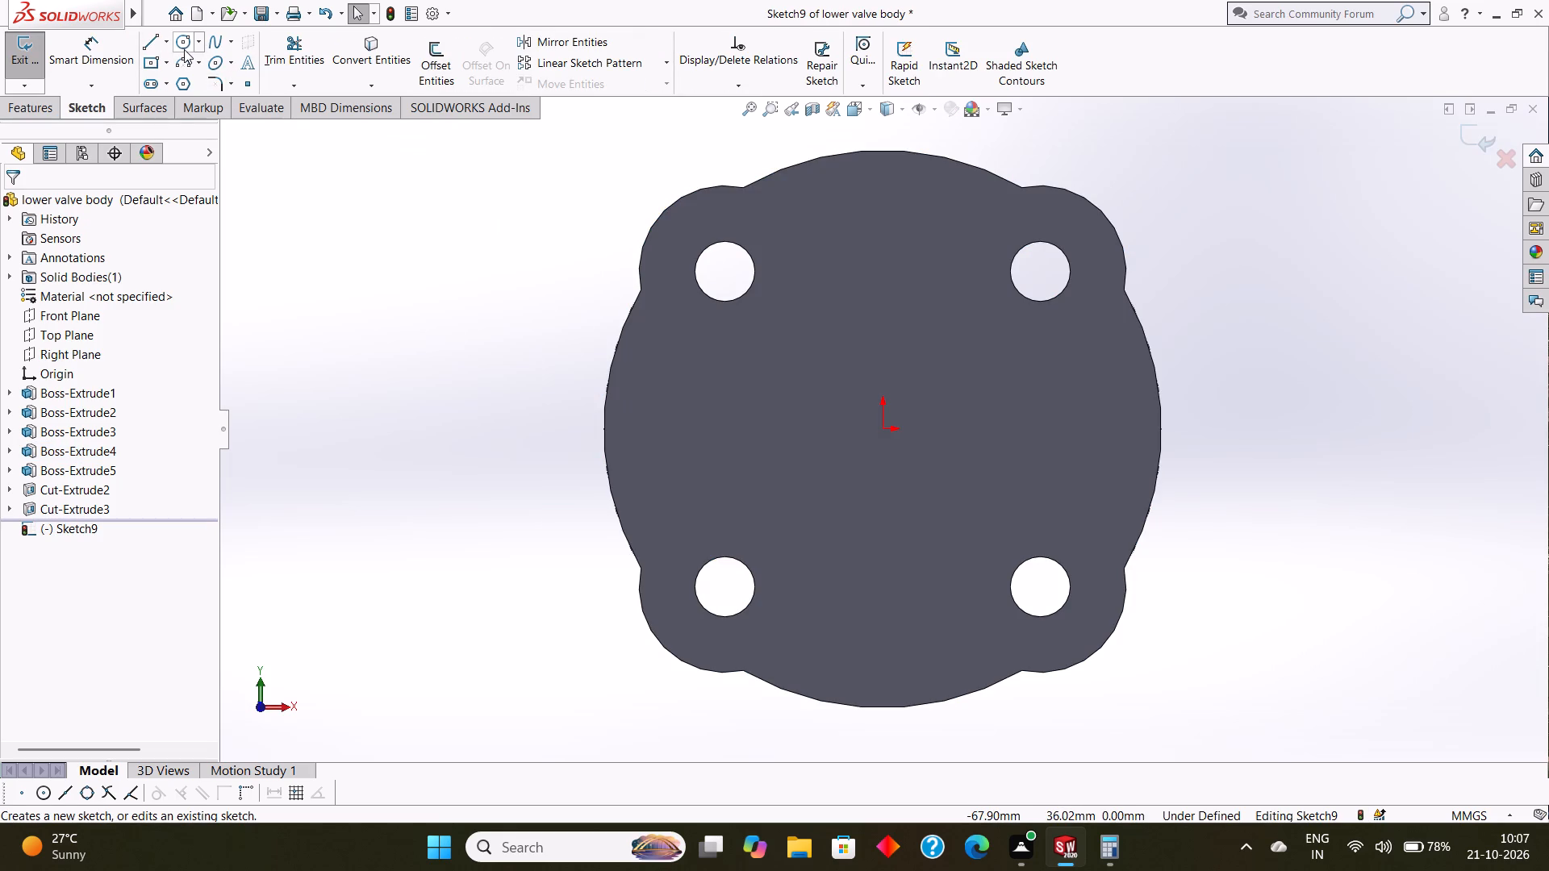
pyautogui.click(184, 48)
pyautogui.moveTo(883, 428); pyautogui.dragTo(916, 461)
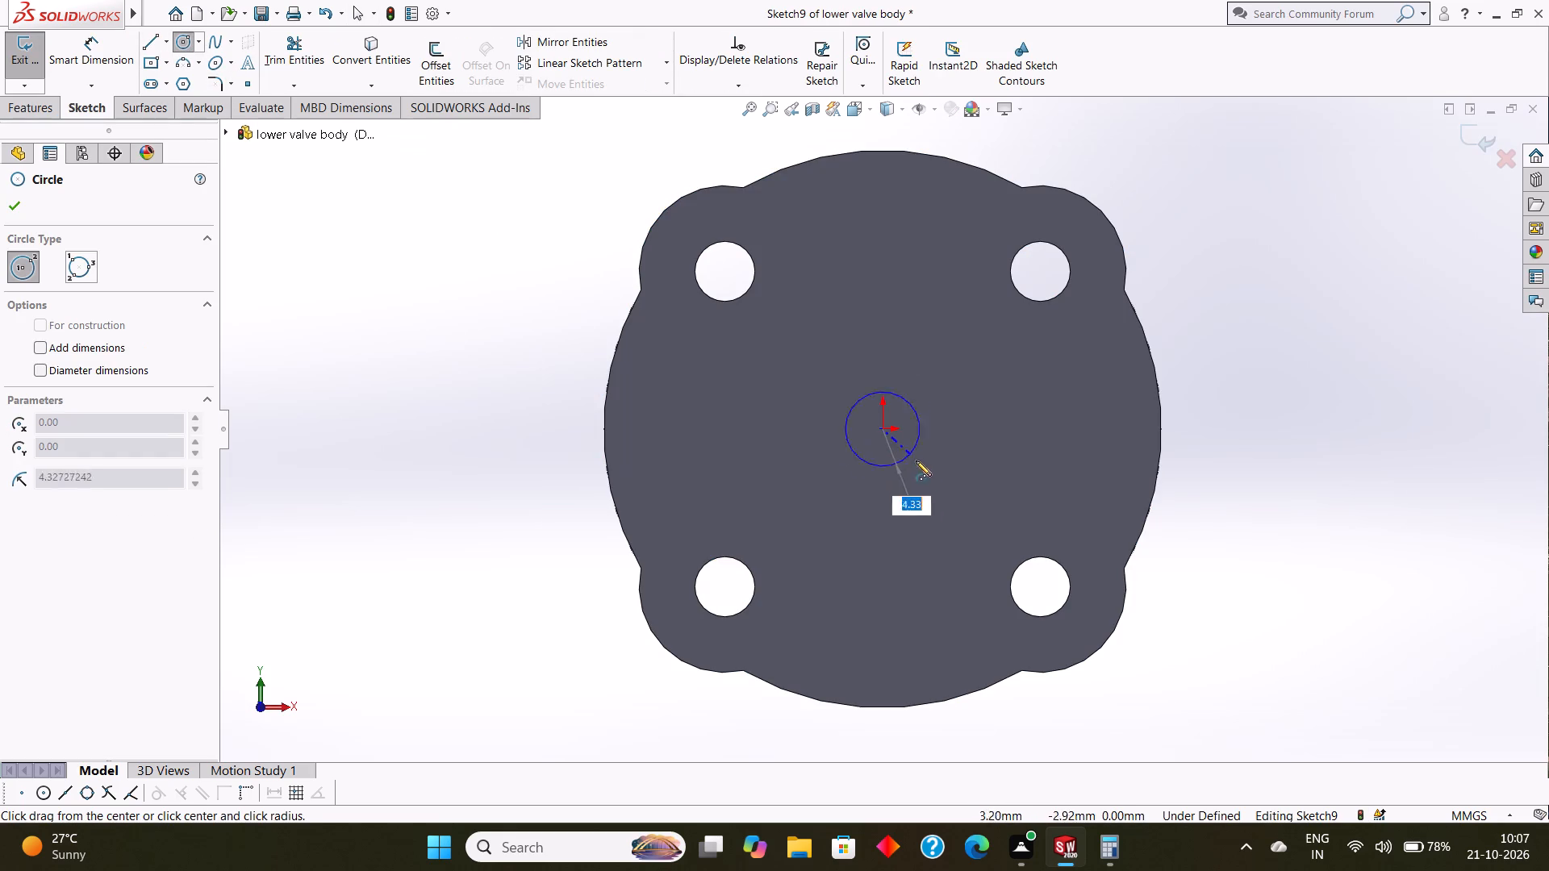
pyautogui.moveTo(916, 461); pyautogui.dragTo(974, 502)
pyautogui.click(6, 209)
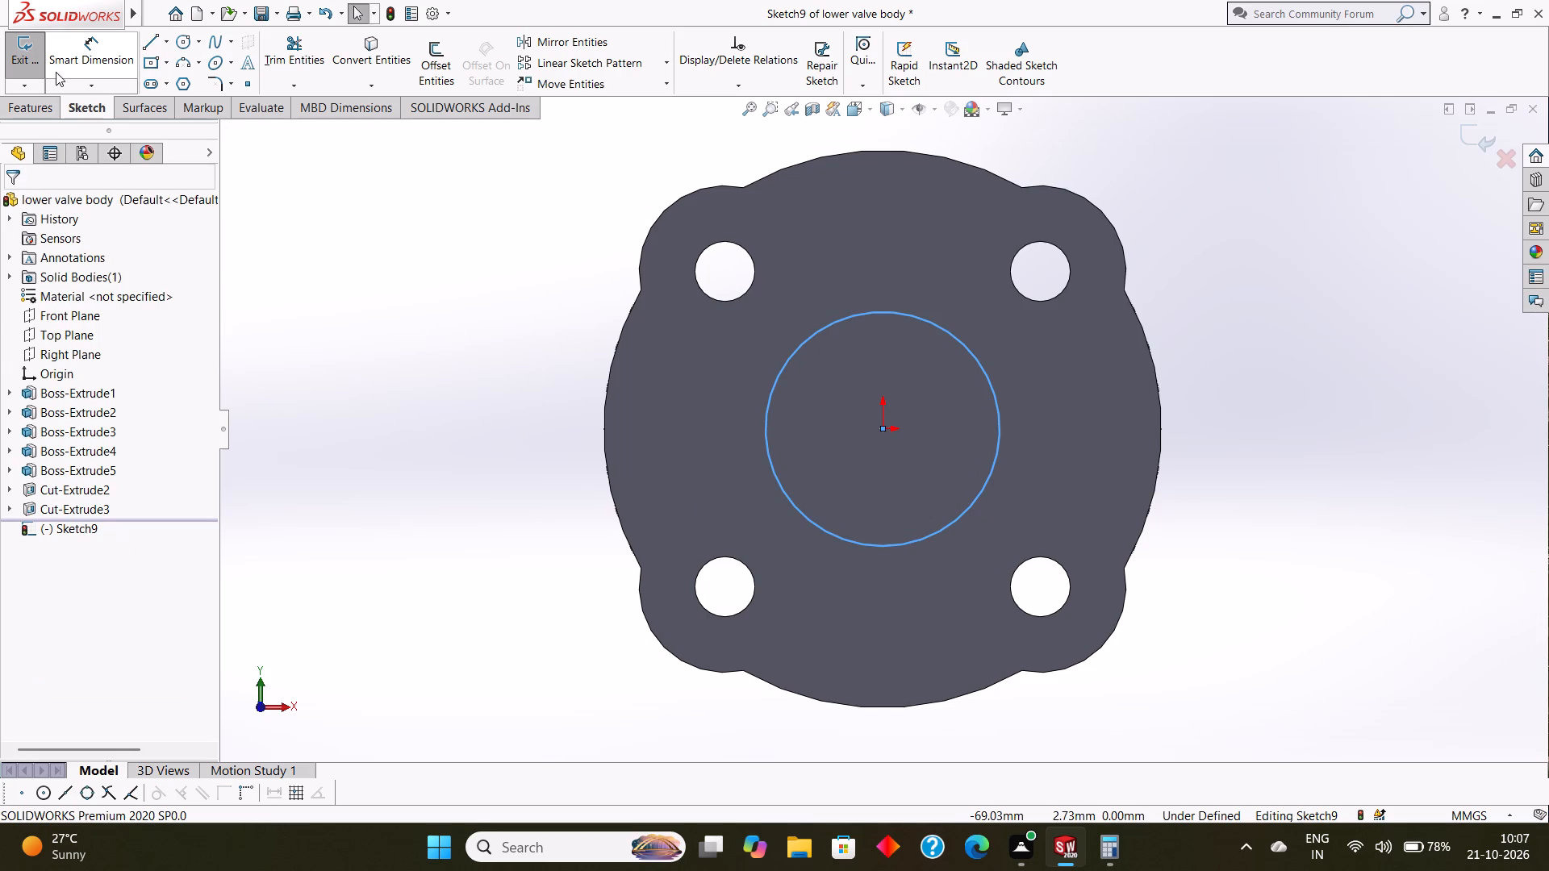
# Dimension the centred circle's diameter as 40 mm.
pyautogui.click(60, 60)
pyautogui.click(978, 358)
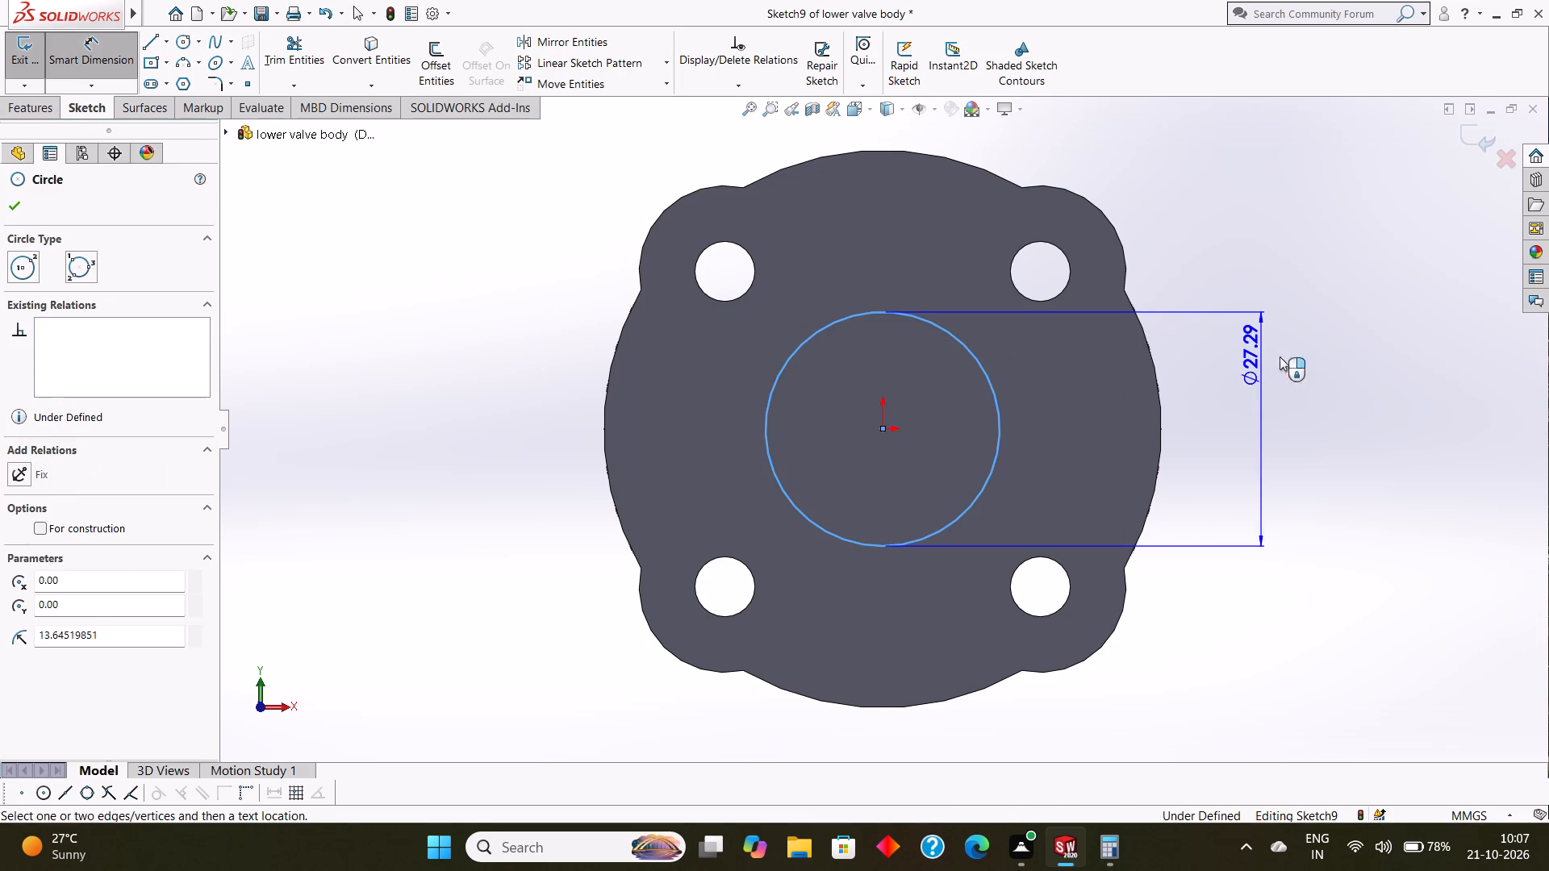
pyautogui.click(1291, 356)
pyautogui.write('40')
pyautogui.press('Return')
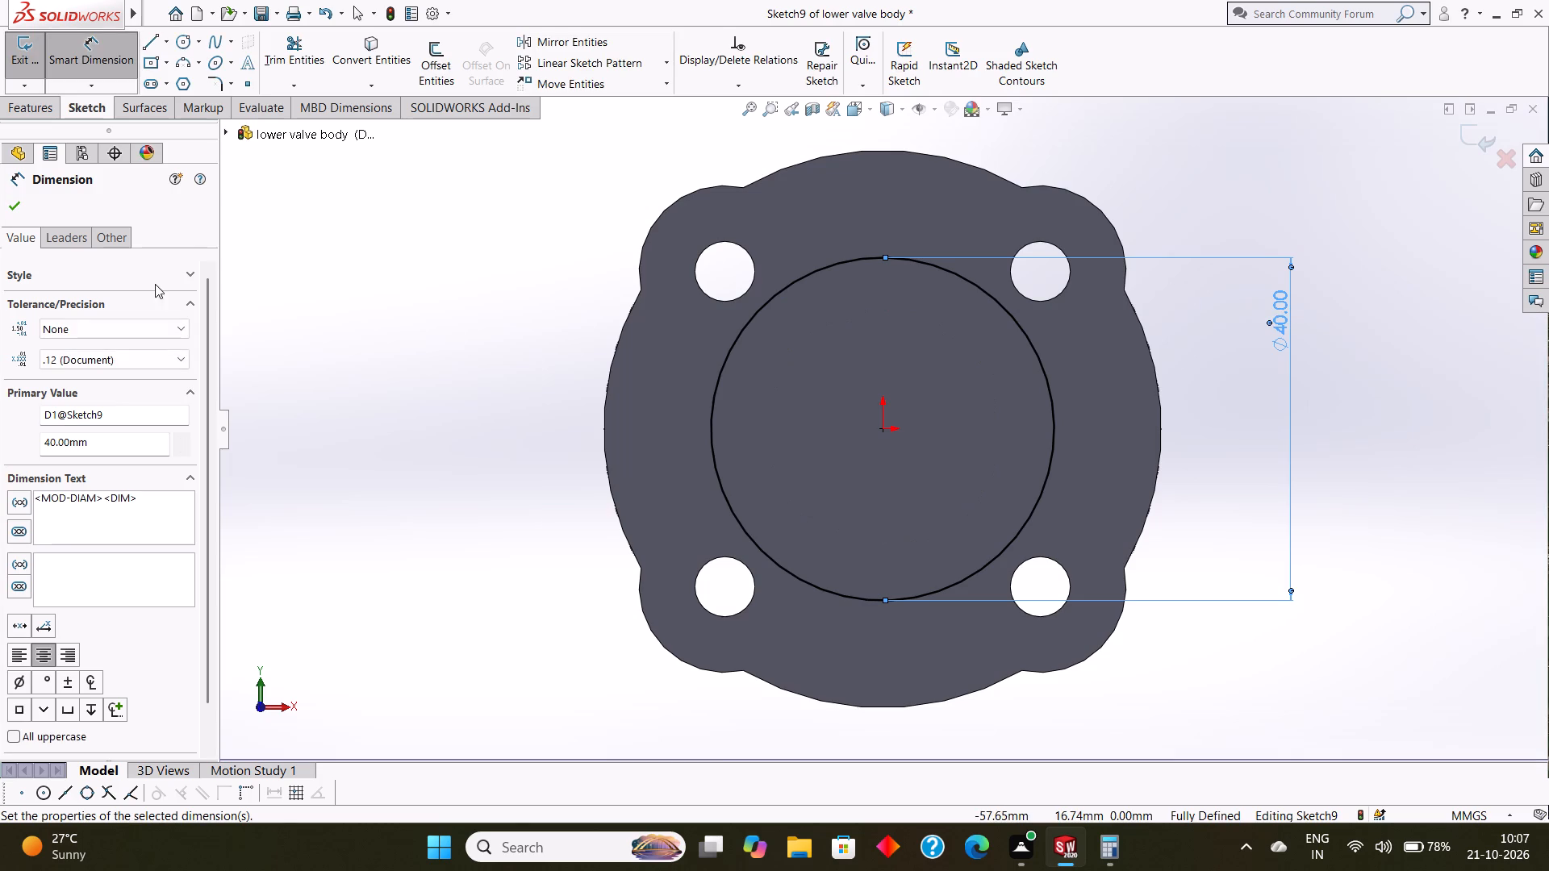
pyautogui.click(16, 212)
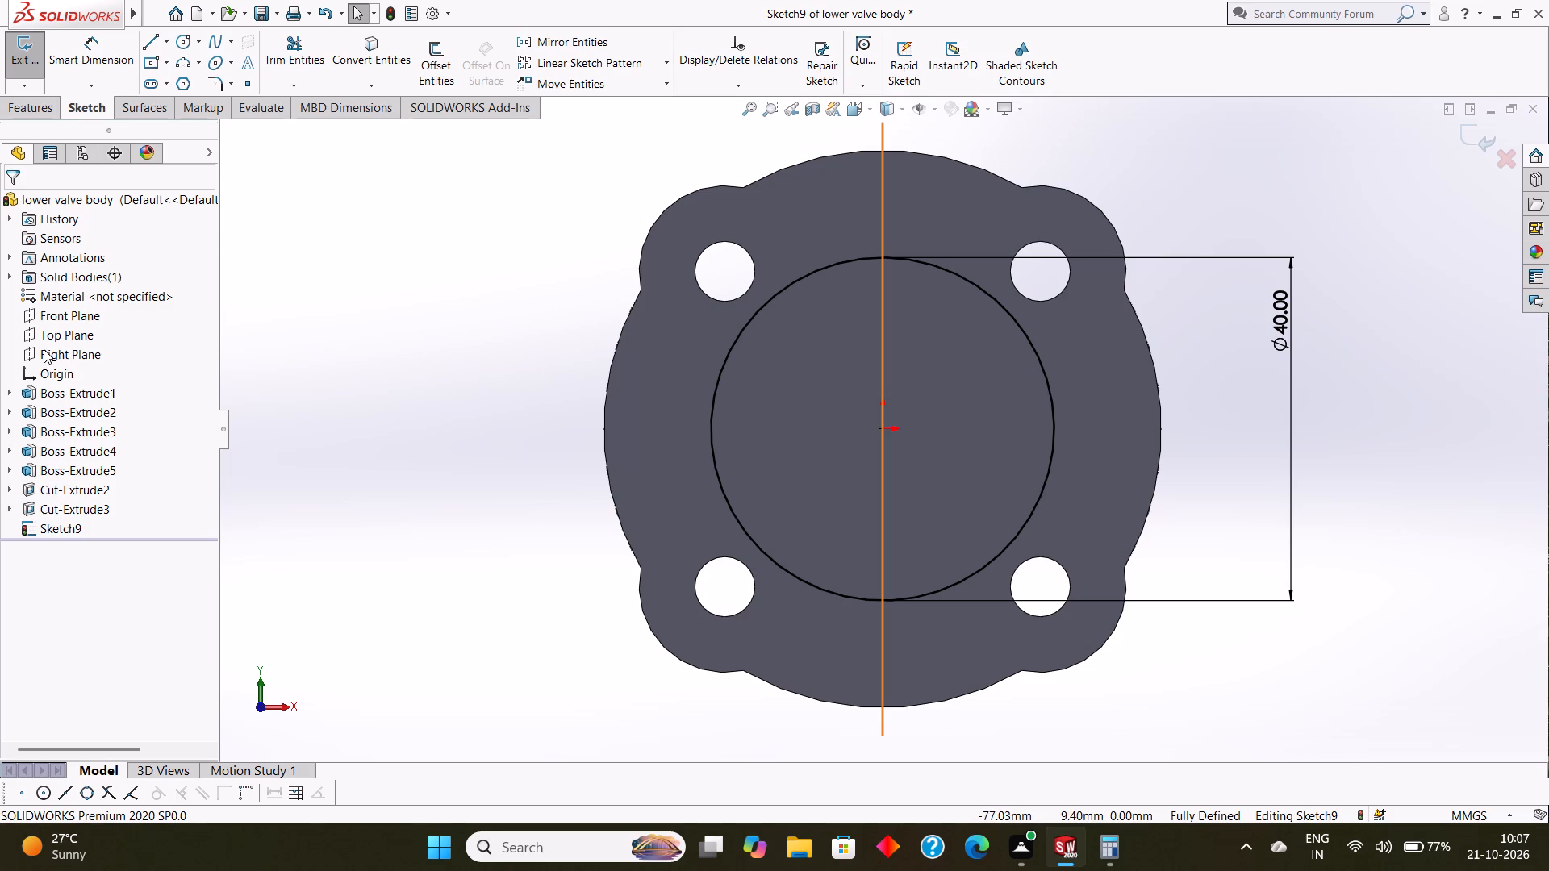
# Cut-extrude the 40 mm circle into the lobed flange's face with a blind depth of 2 mm.
pyautogui.click(29, 108)
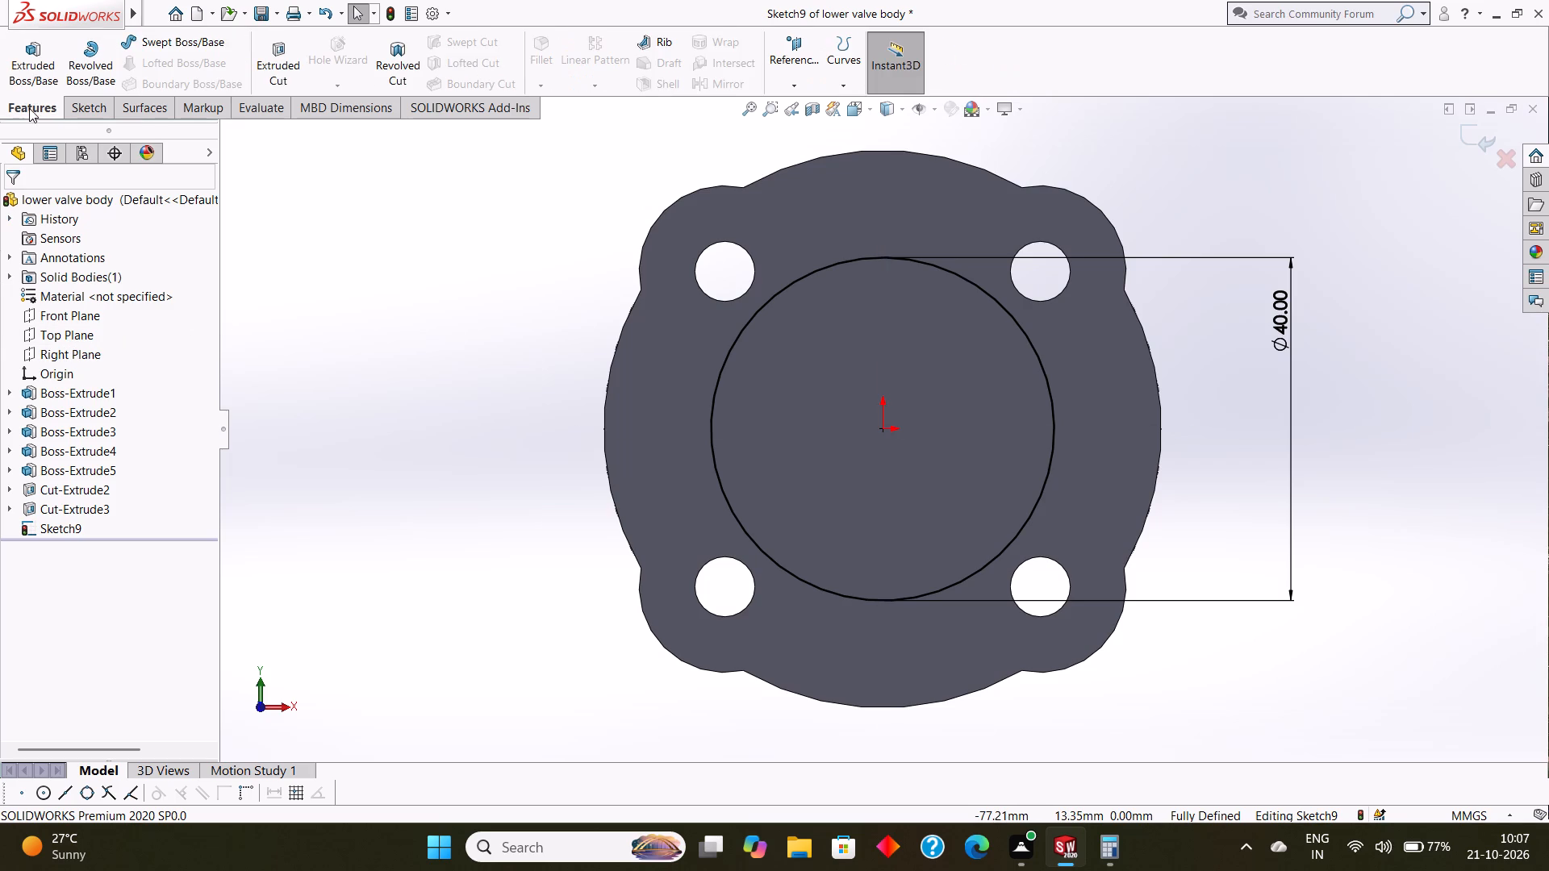
pyautogui.click(294, 60)
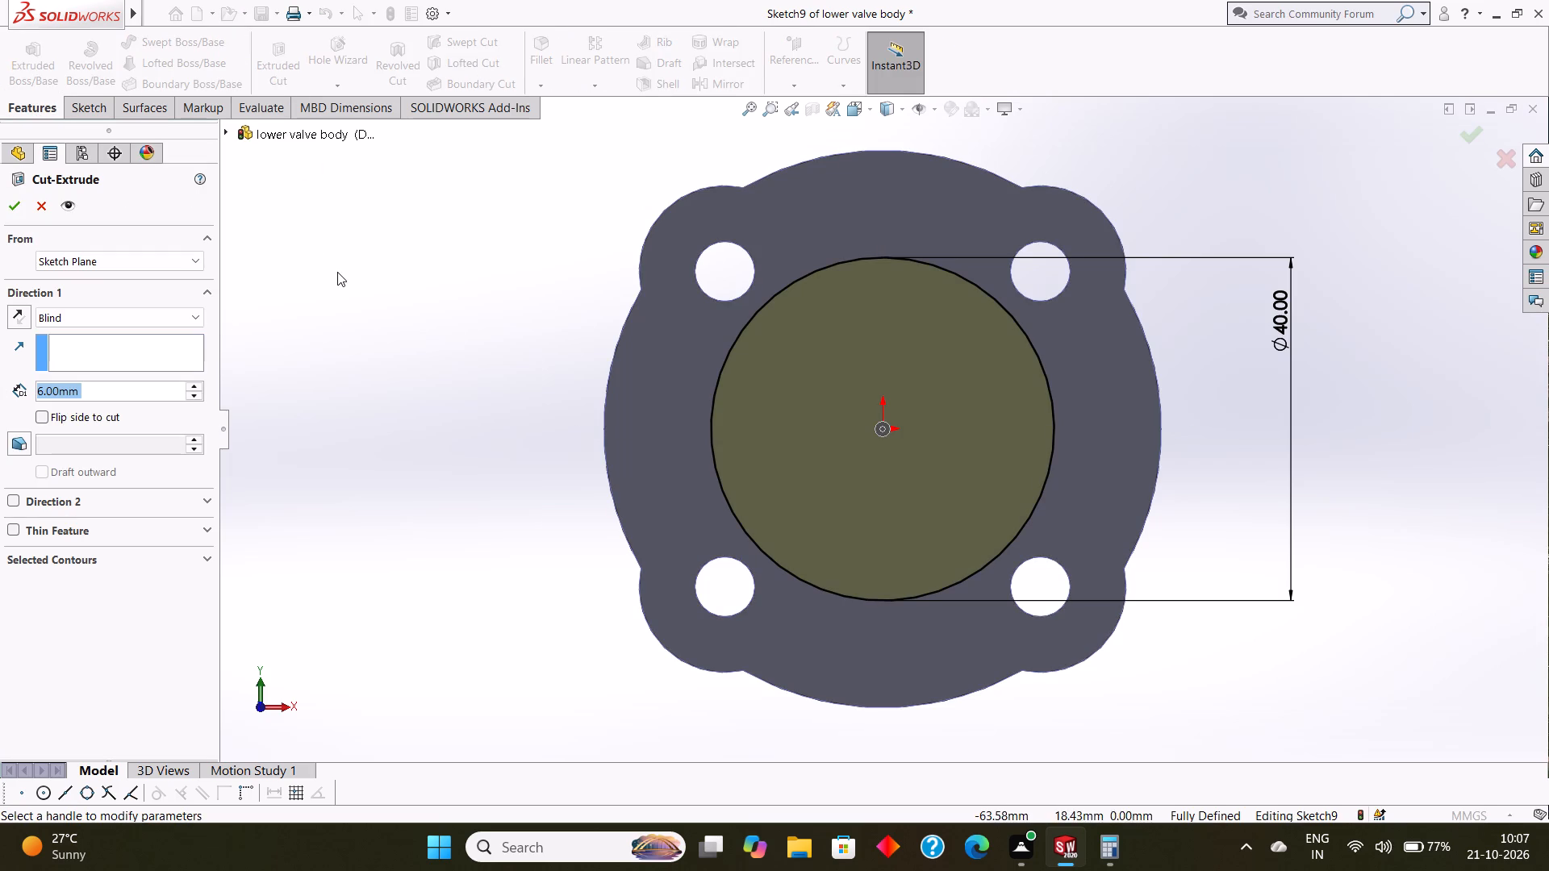
pyautogui.moveTo(353, 335); pyautogui.dragTo(354, 273, button='middle')
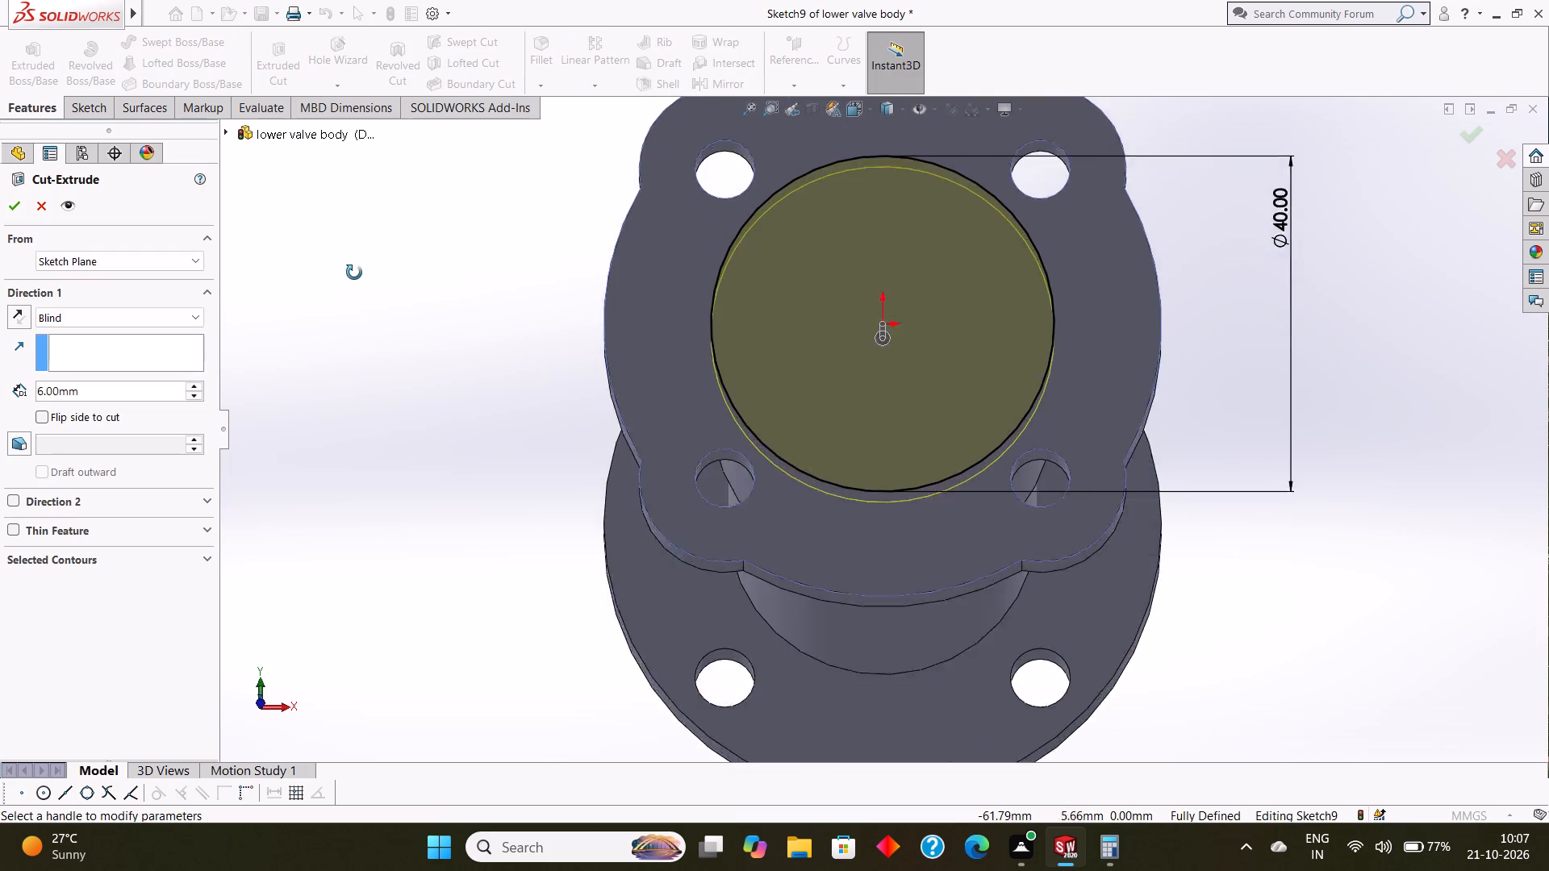
pyautogui.moveTo(354, 273); pyautogui.dragTo(357, 266, button='middle')
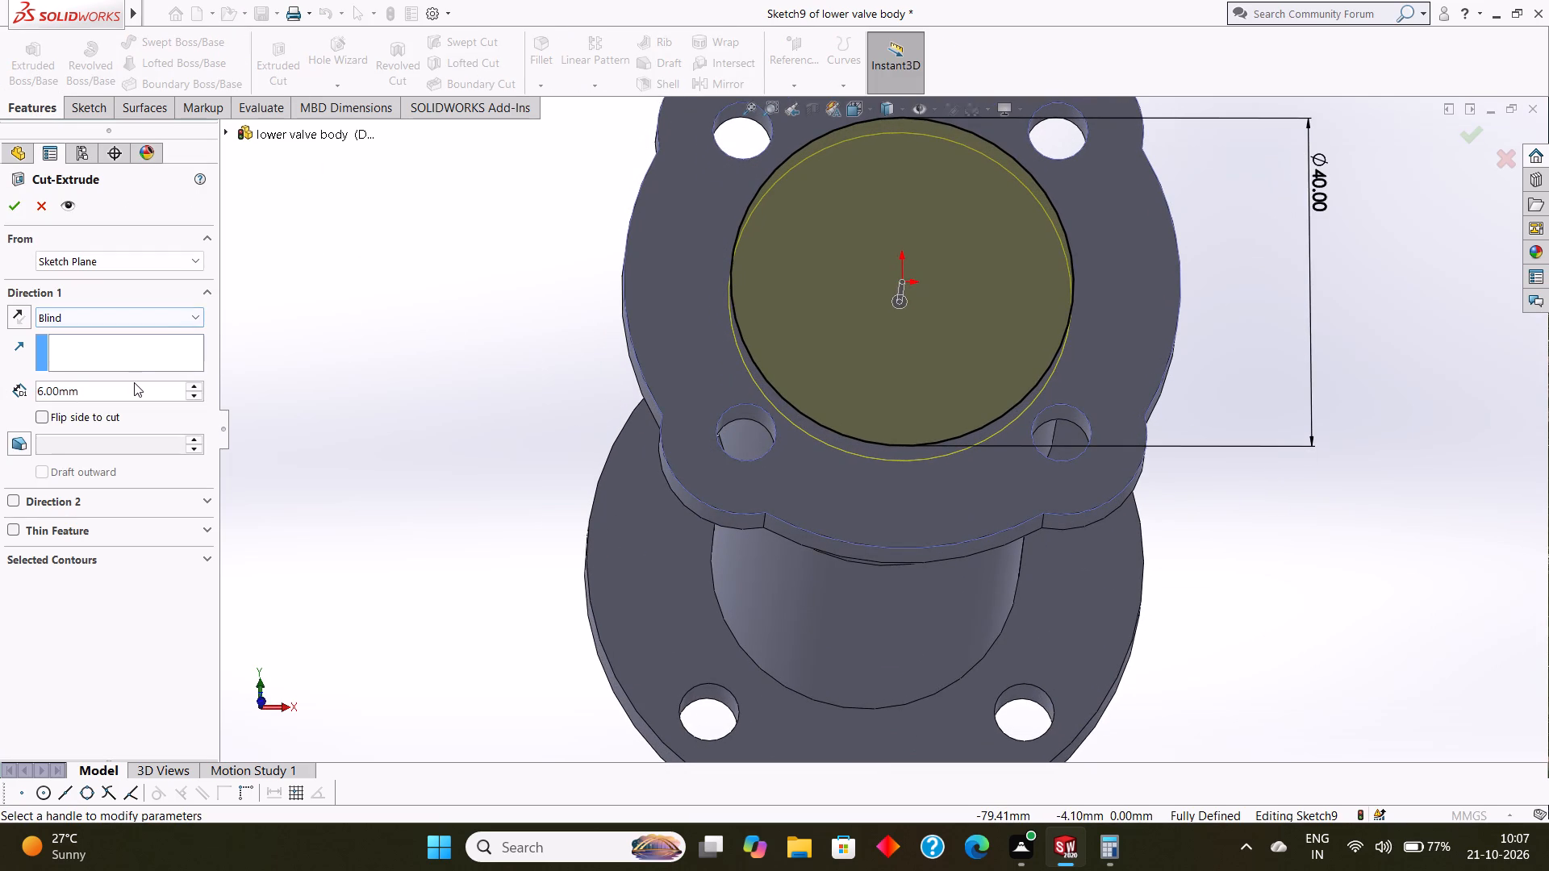
pyautogui.click(134, 382)
pyautogui.click(107, 393)
pyautogui.click(108, 394)
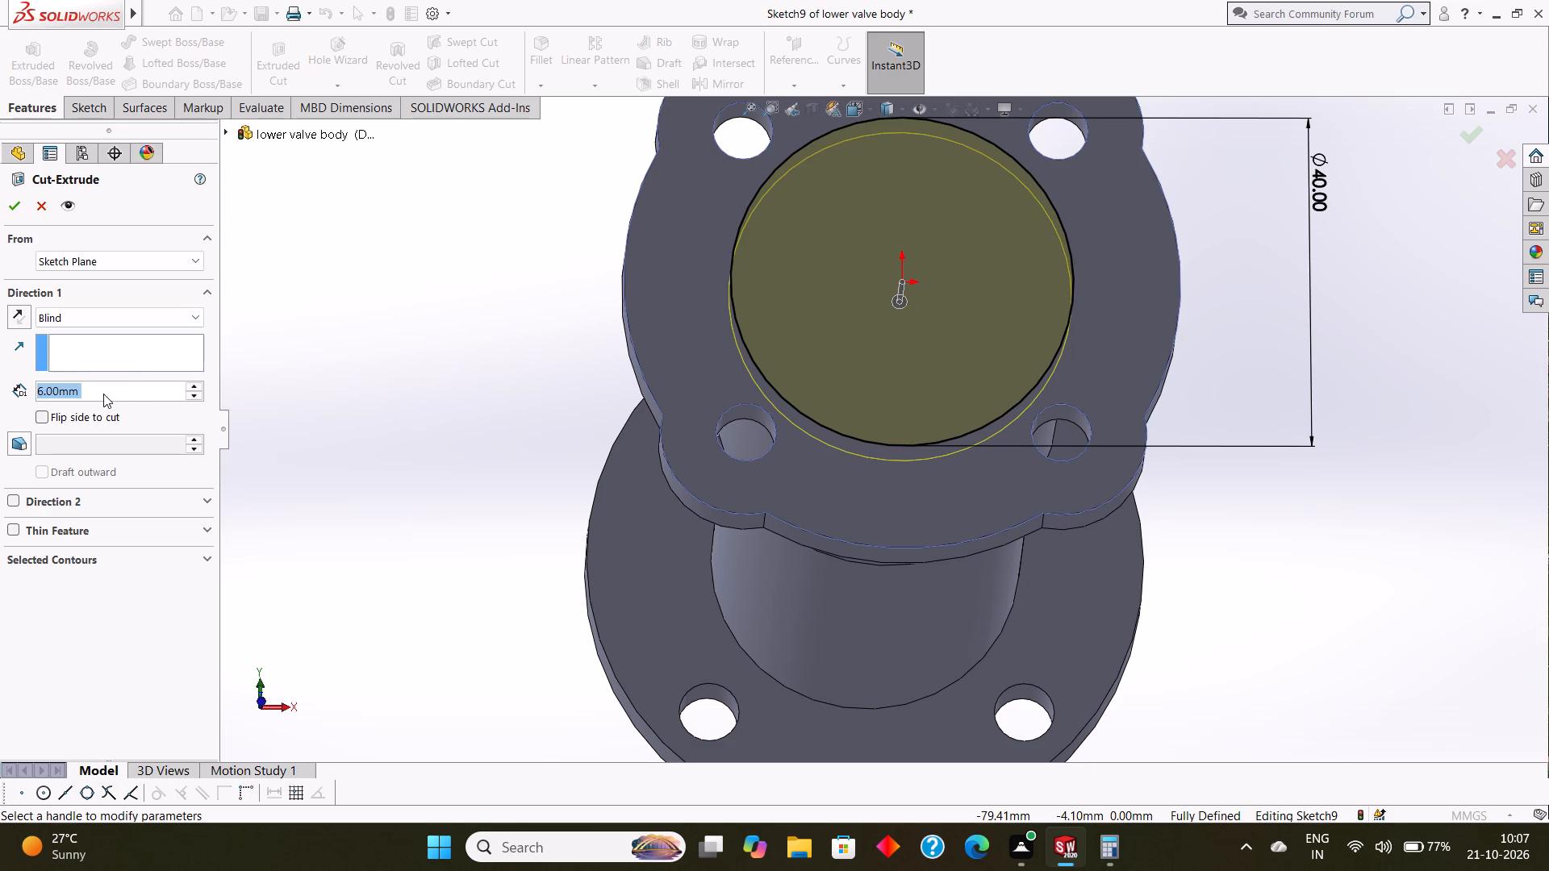
pyautogui.press('2')
pyautogui.press('Return')
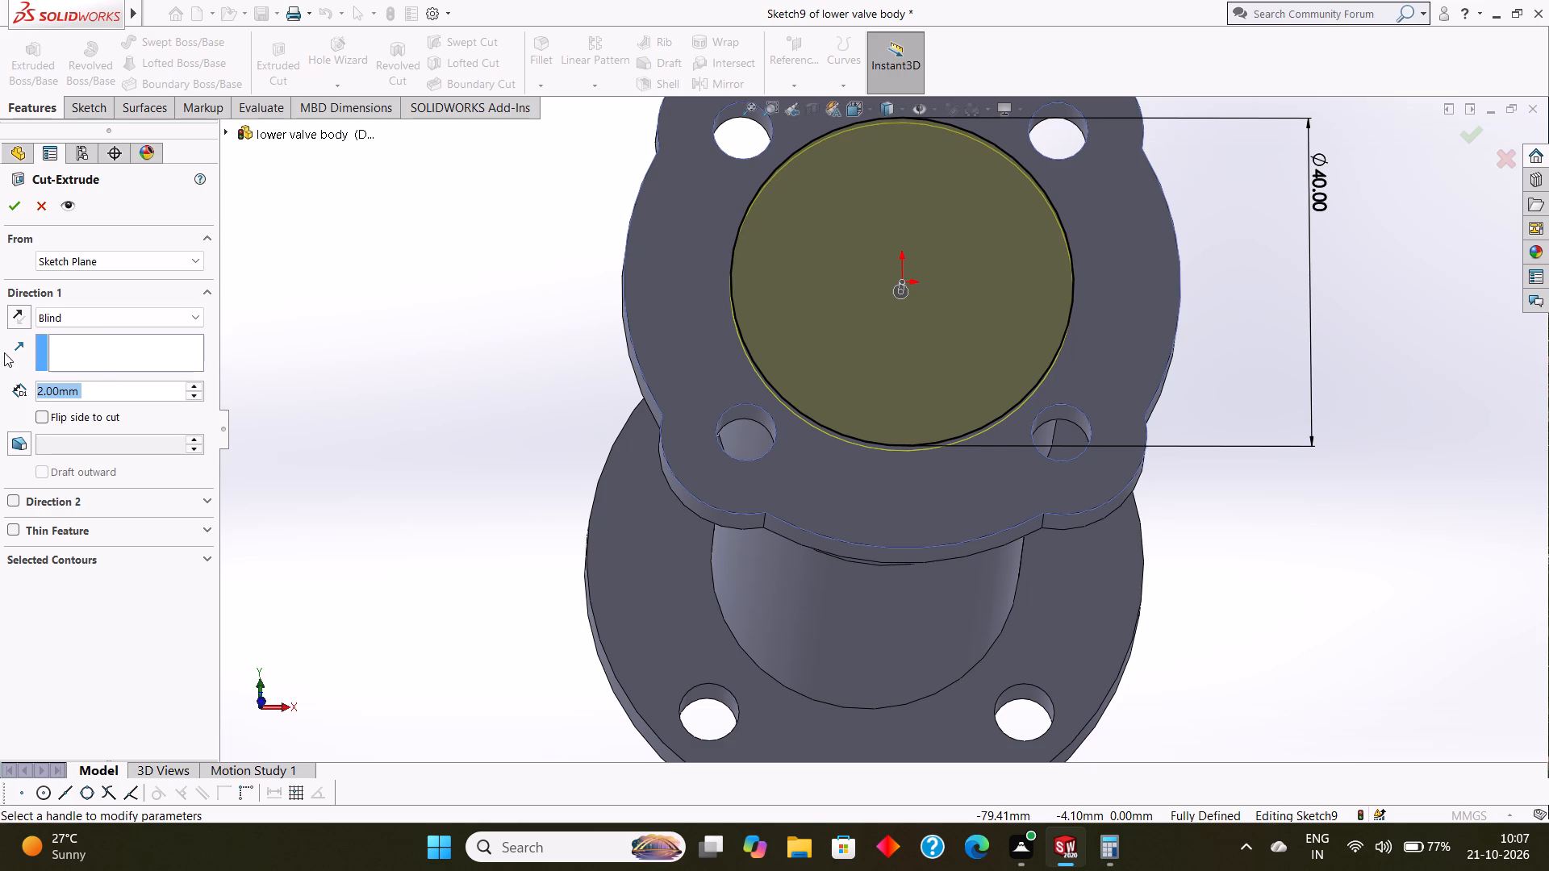
pyautogui.click(21, 204)
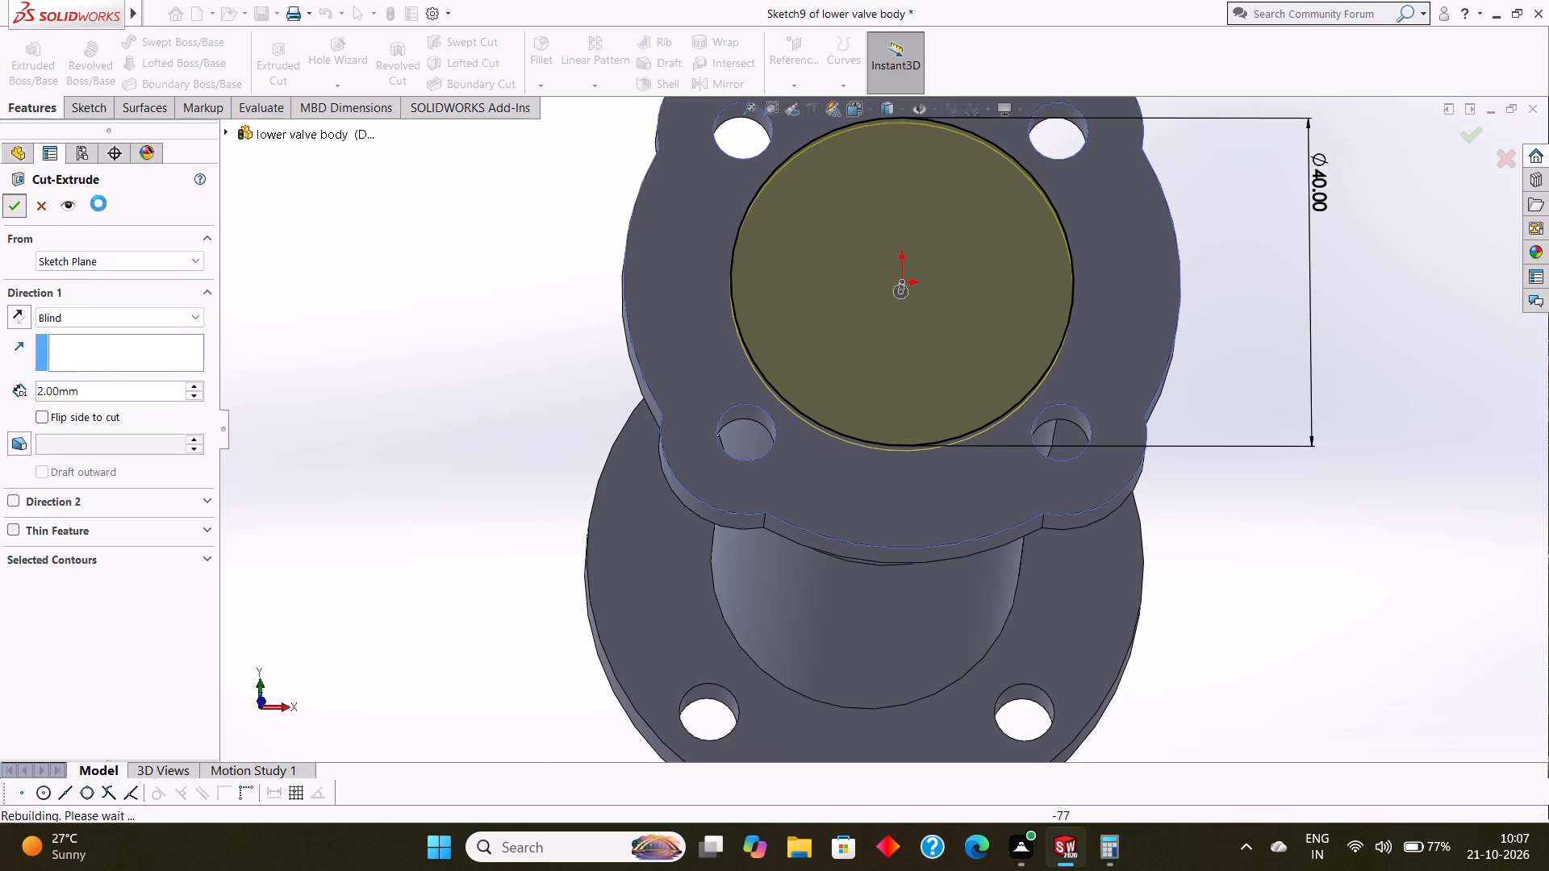
pyautogui.click(364, 273)
# Examine the shallow circular recess in the lobed flange and the body behind it from several angles.
pyautogui.moveTo(389, 280); pyautogui.dragTo(391, 209, button='middle')
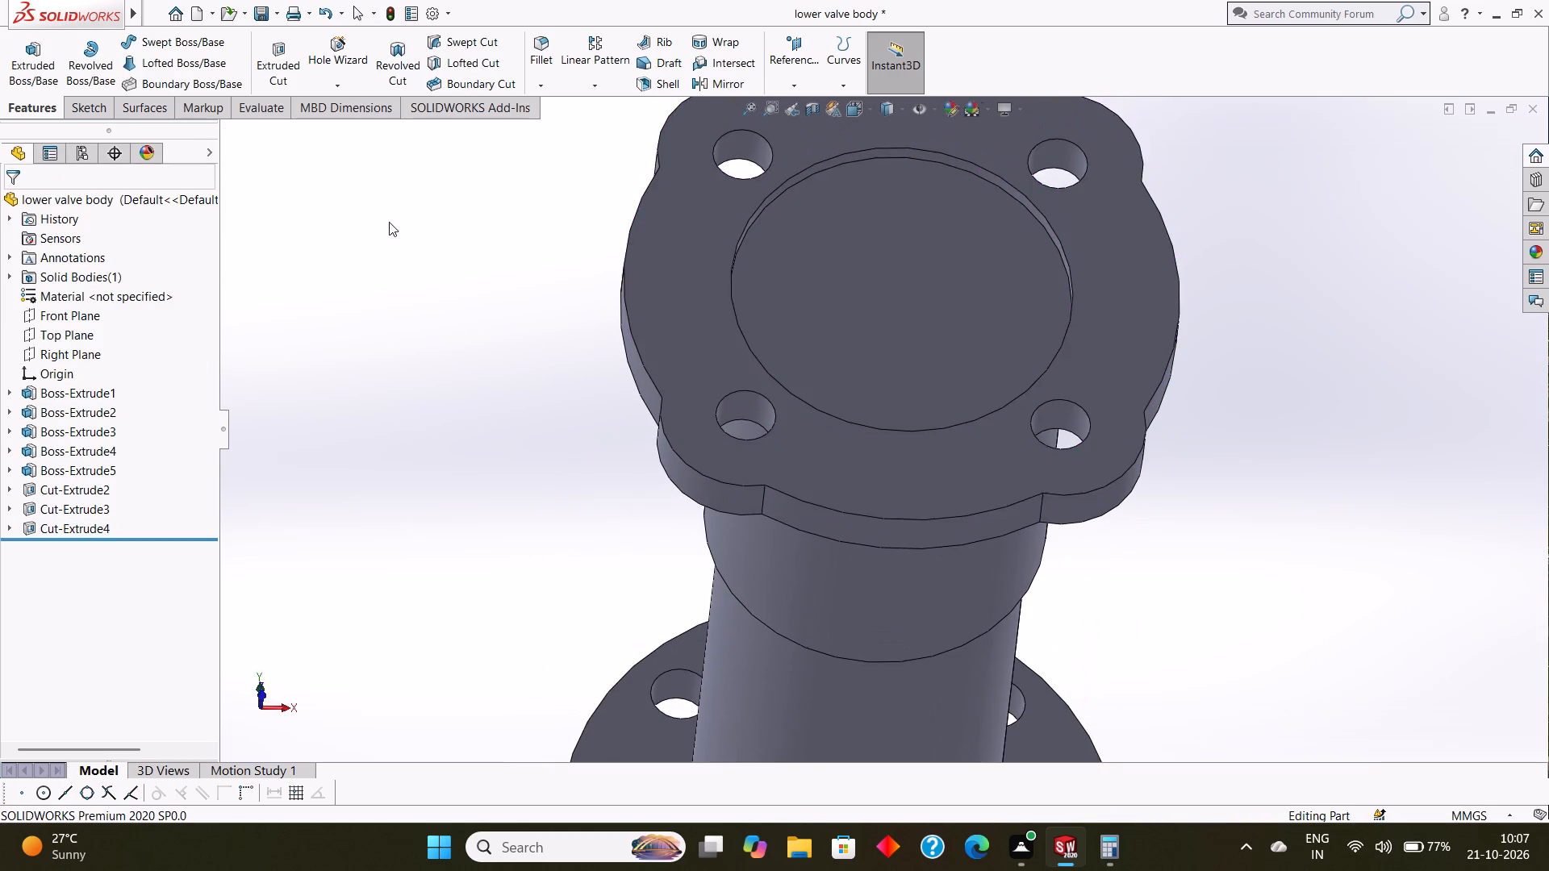
pyautogui.scroll(2, 388, 239)
pyautogui.moveTo(403, 276); pyautogui.dragTo(405, 249, button='middle')
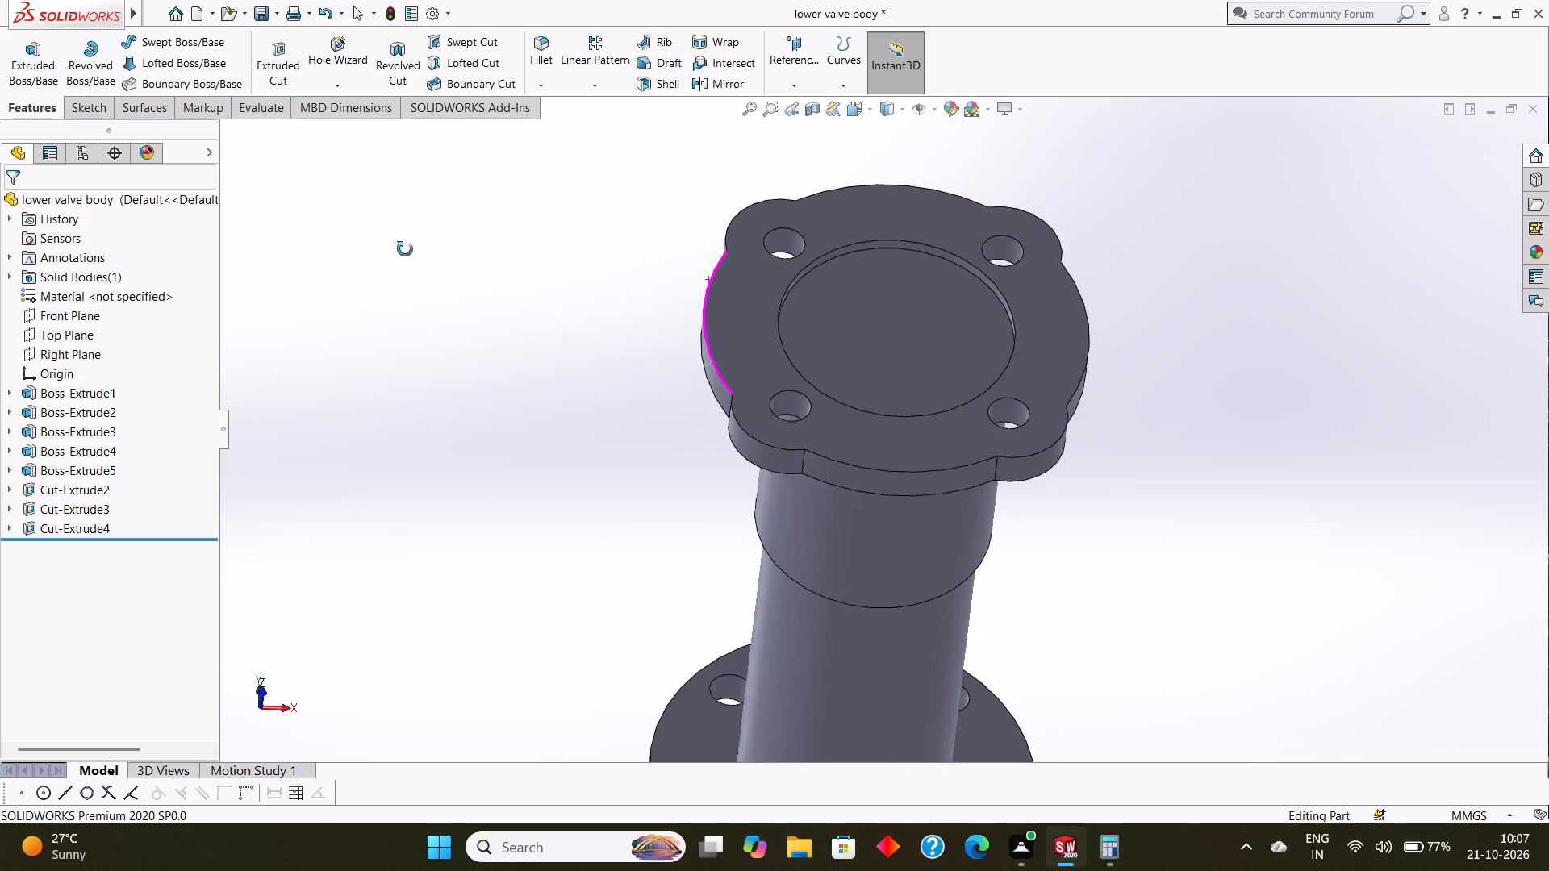
pyautogui.moveTo(405, 249); pyautogui.dragTo(408, 281, button='middle')
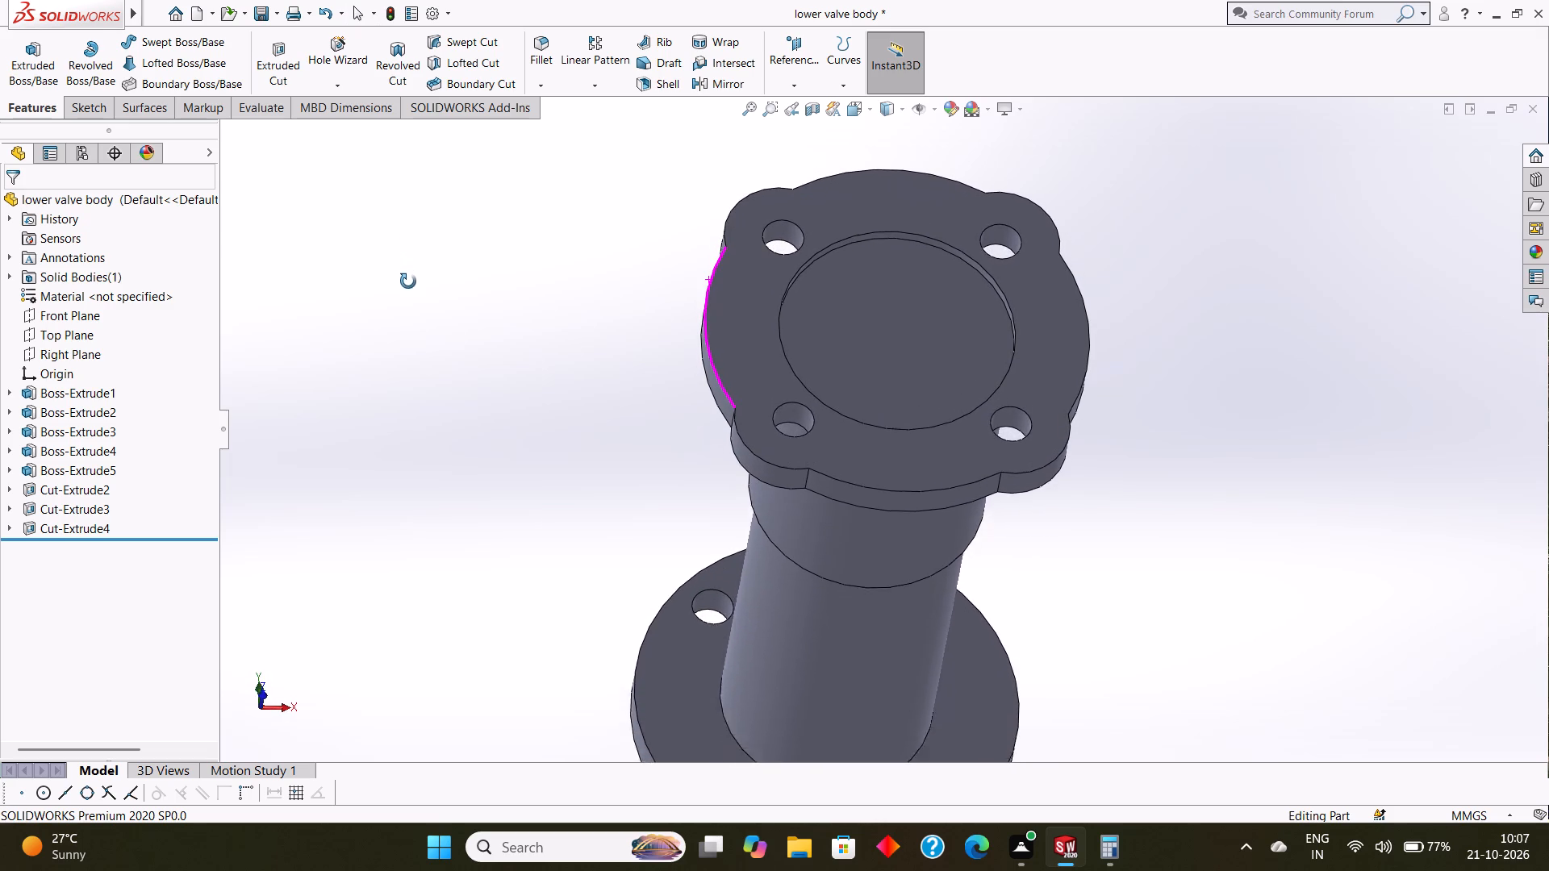
pyautogui.moveTo(408, 281); pyautogui.dragTo(408, 309, button='middle')
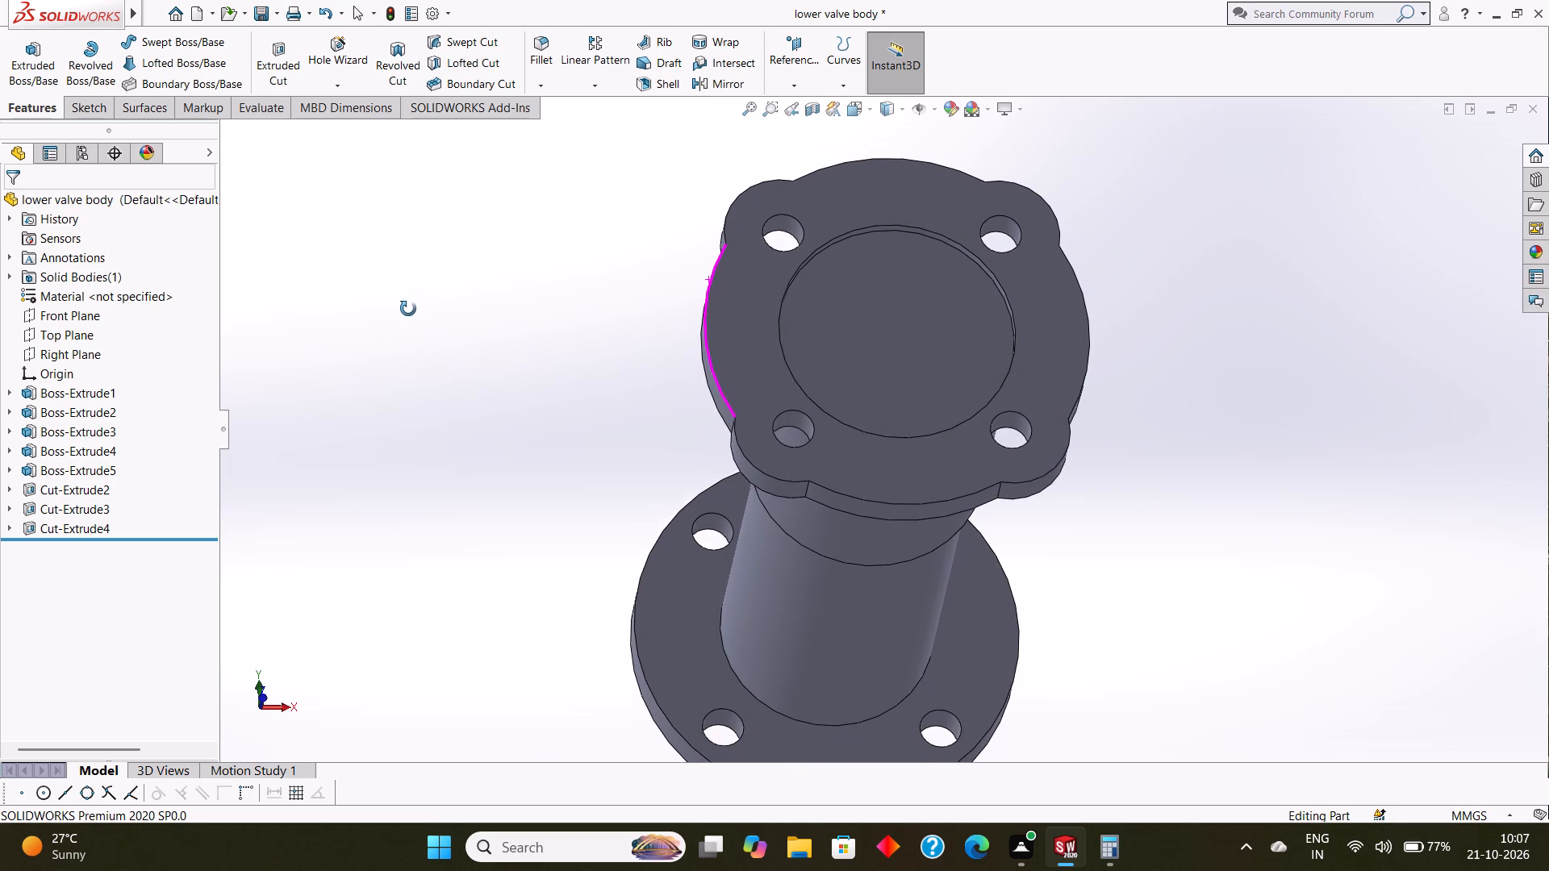
pyautogui.moveTo(408, 309); pyautogui.dragTo(410, 301, button='middle')
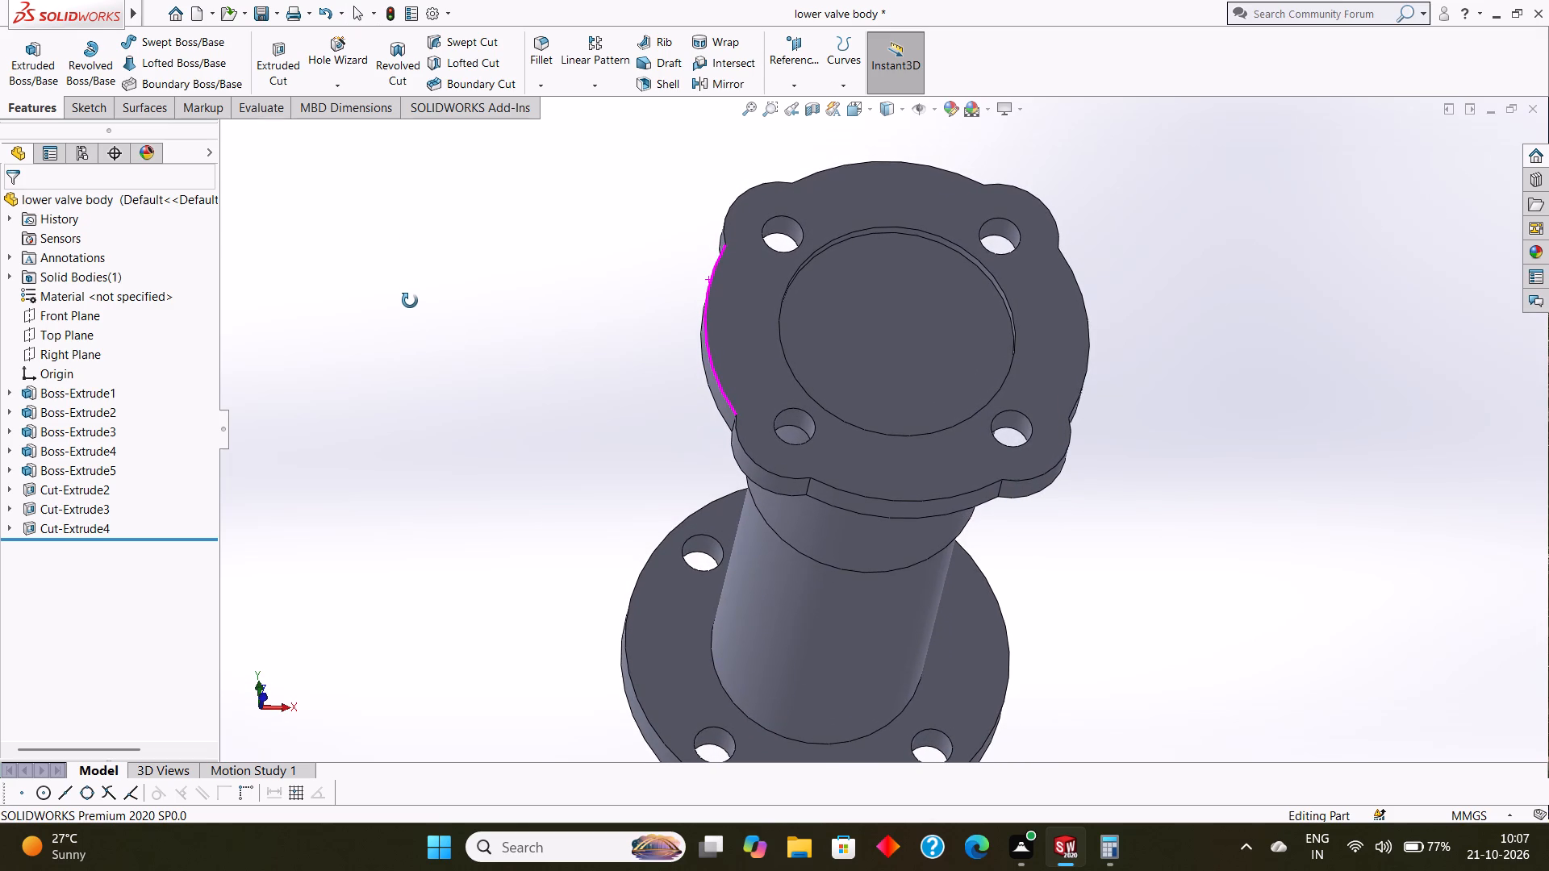
pyautogui.moveTo(410, 301); pyautogui.dragTo(414, 297, button='middle')
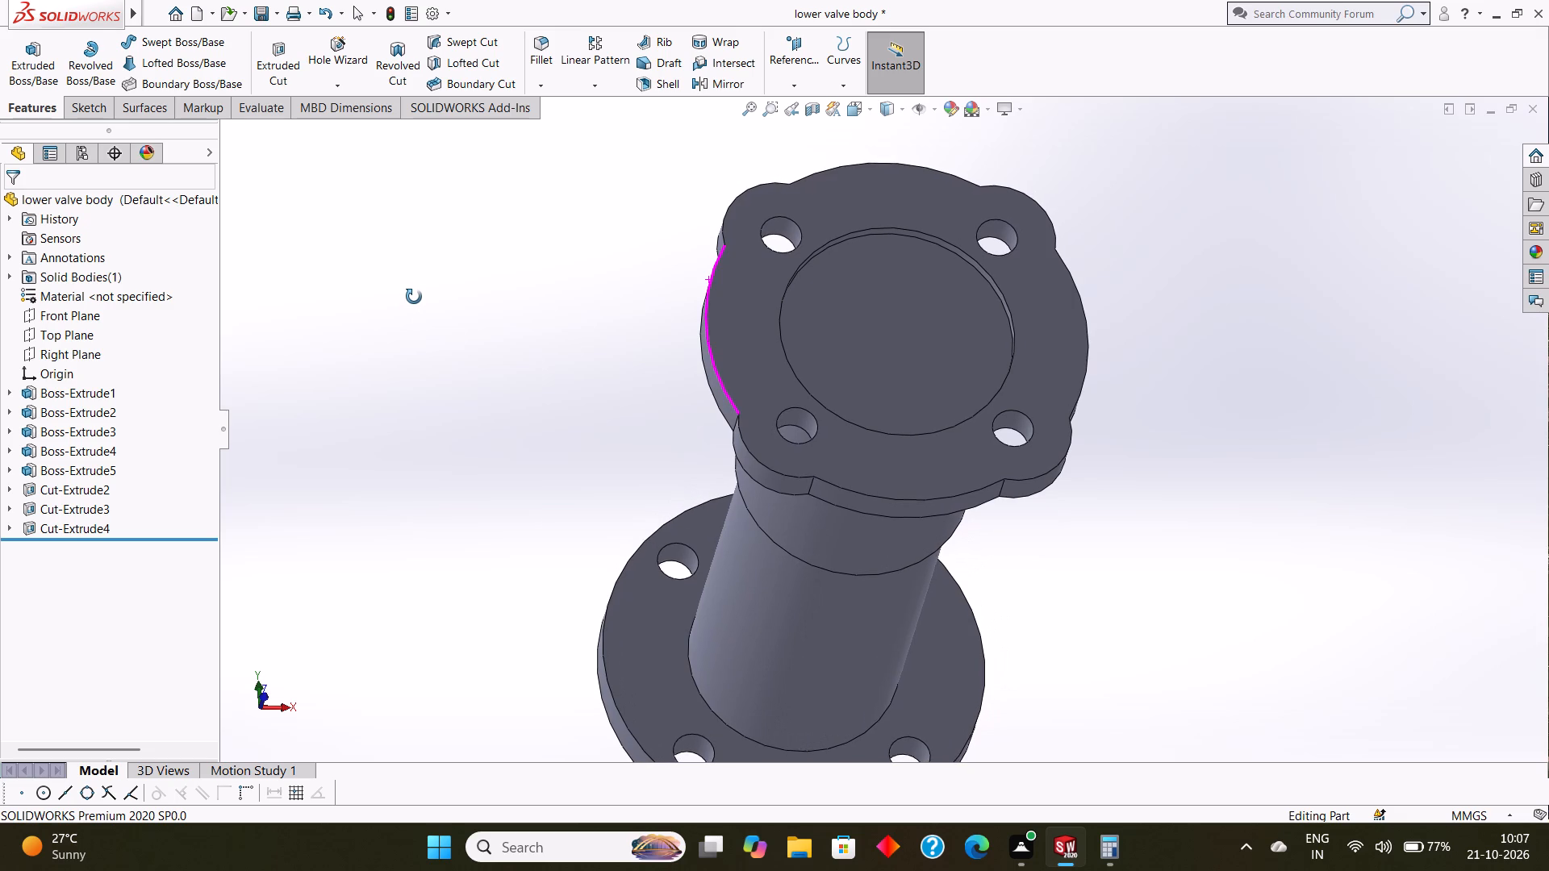
pyautogui.moveTo(414, 297); pyautogui.dragTo(416, 300, button='middle')
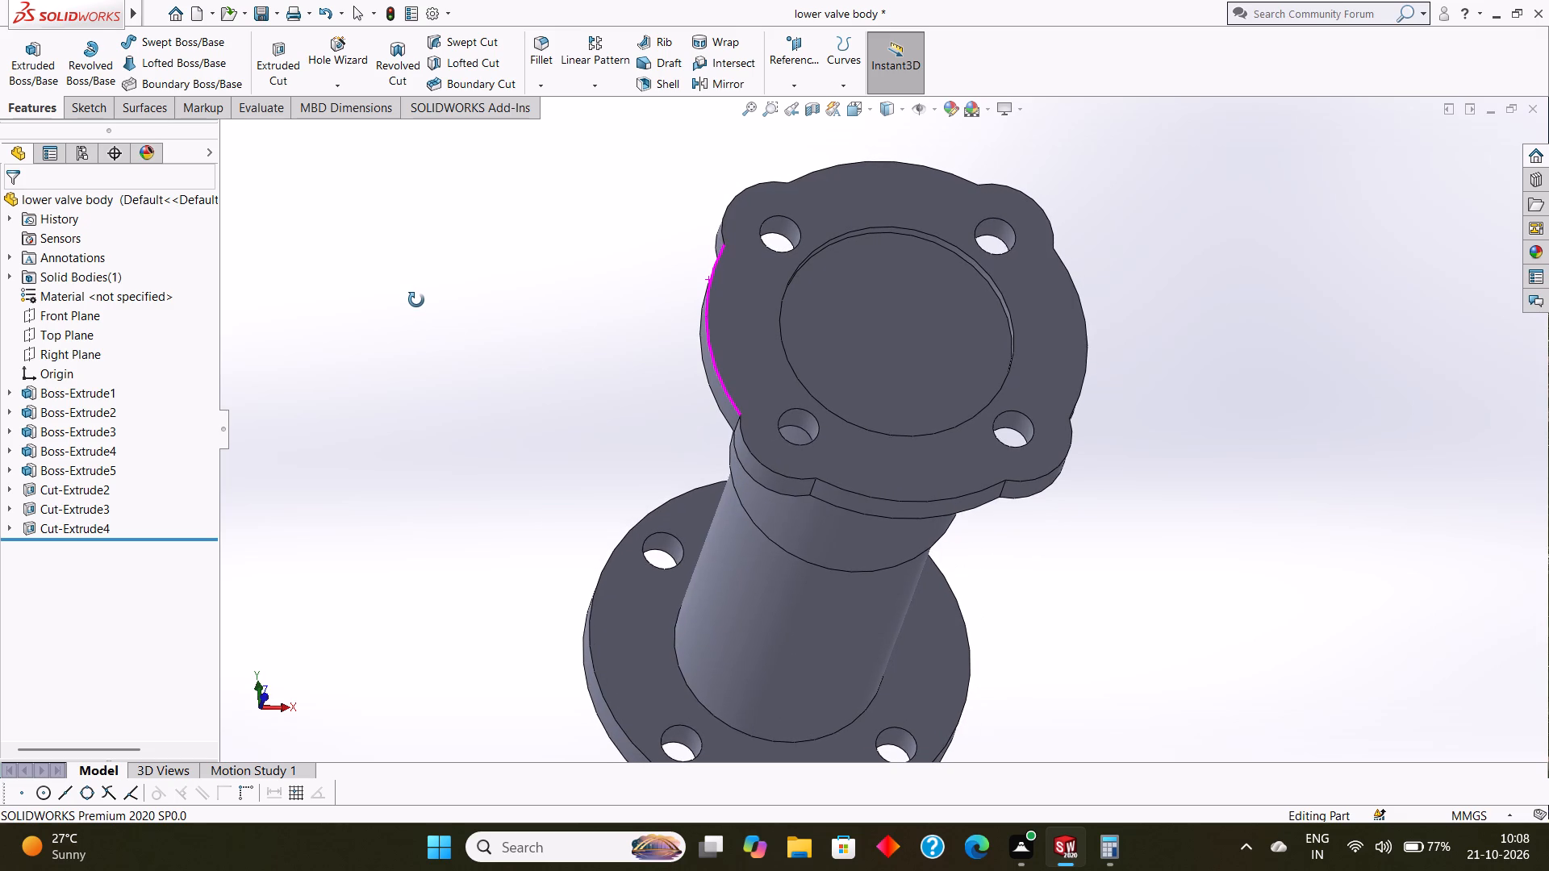
pyautogui.moveTo(416, 300); pyautogui.dragTo(411, 306, button='middle')
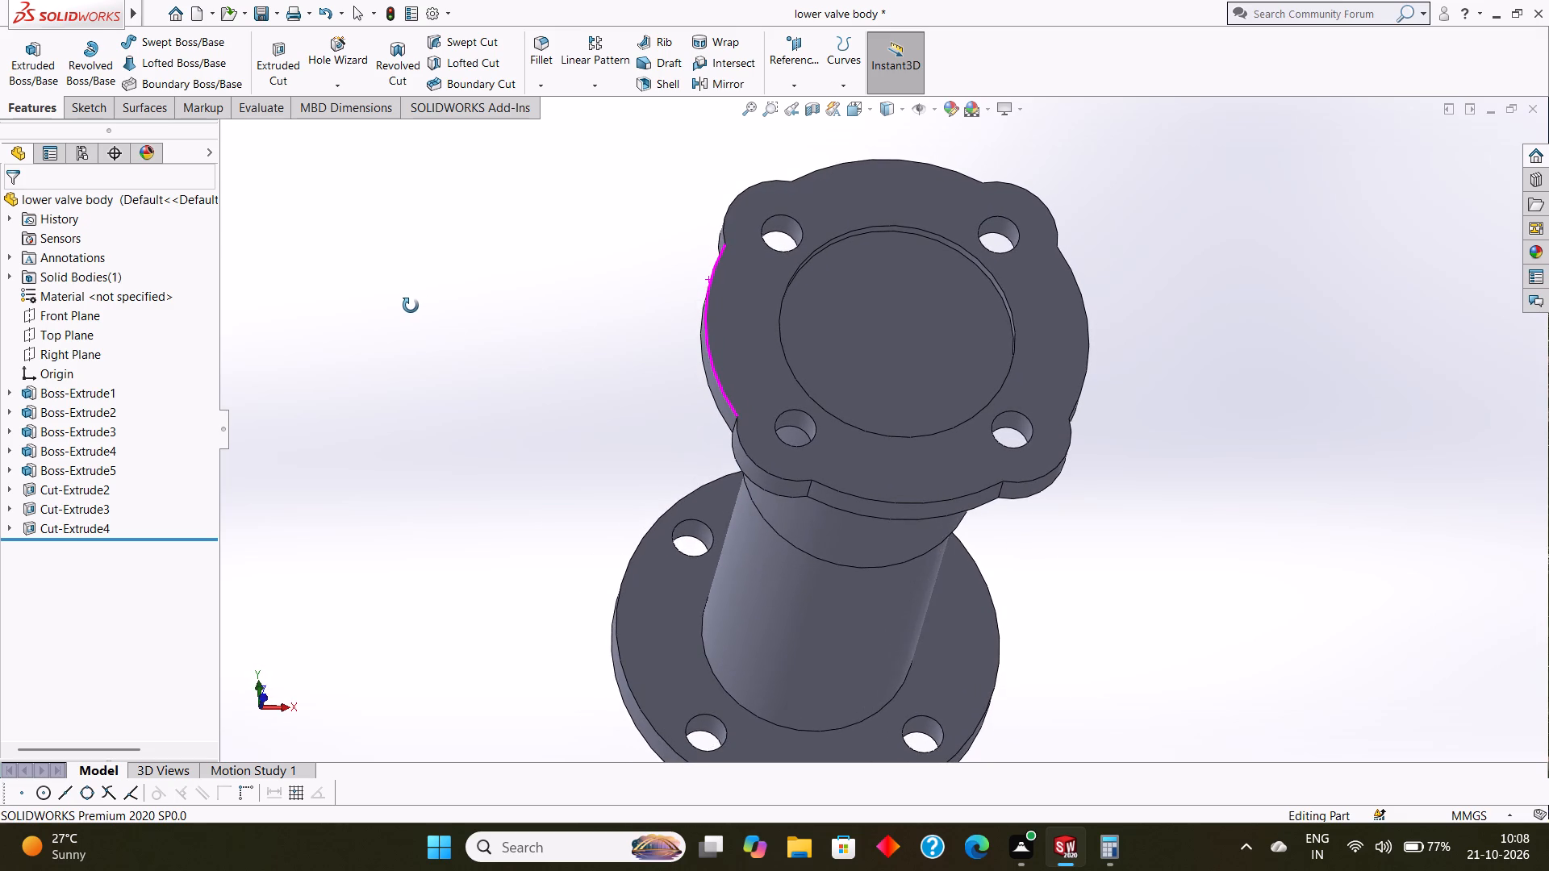
pyautogui.moveTo(411, 306); pyautogui.dragTo(412, 302, button='middle')
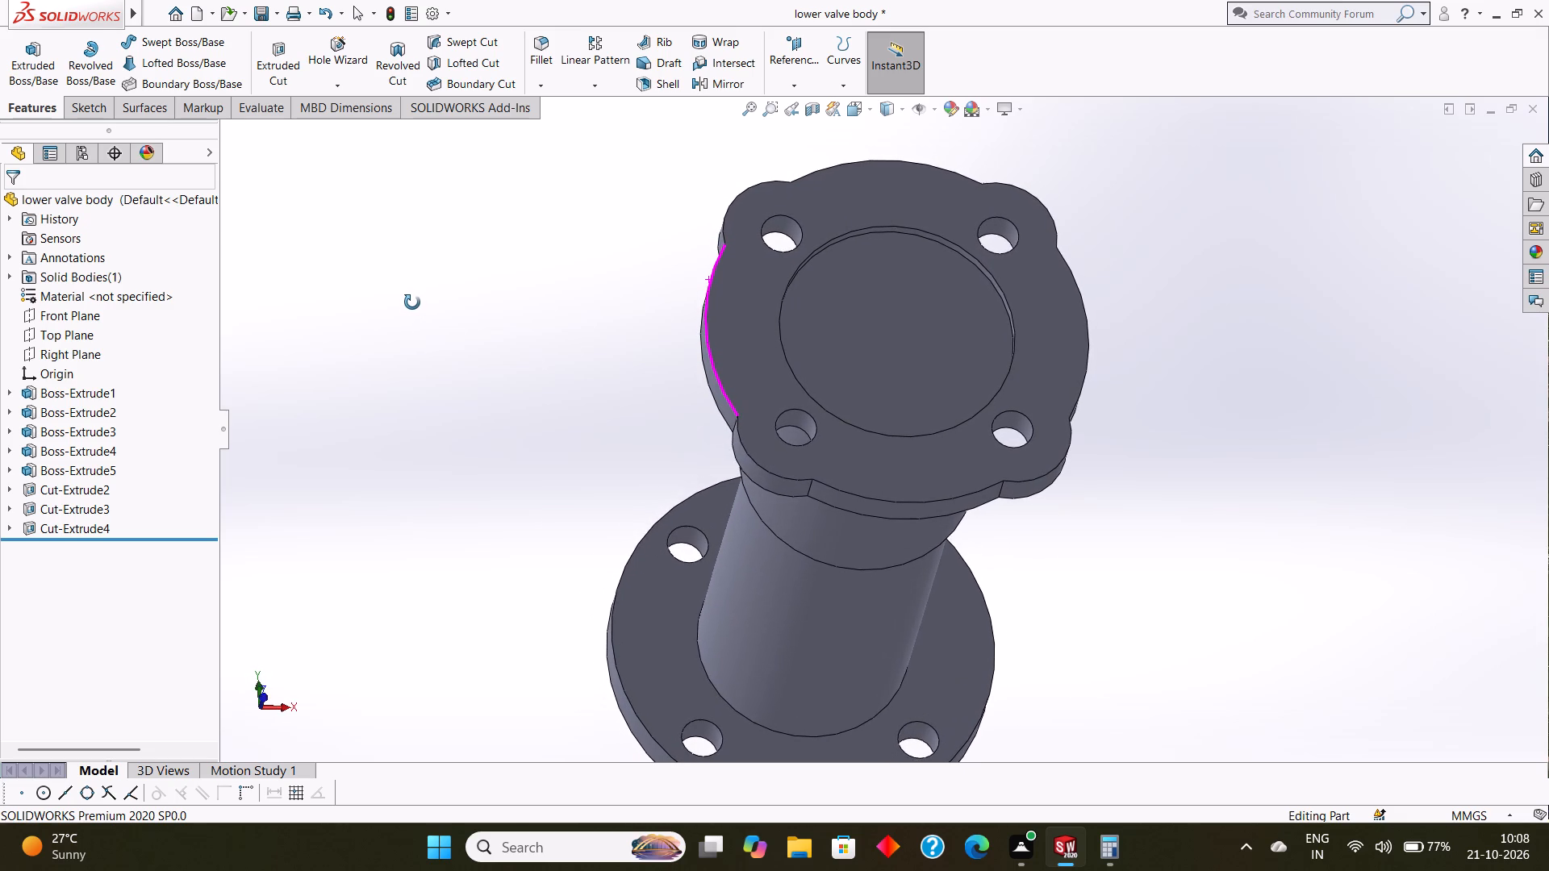
pyautogui.moveTo(412, 302); pyautogui.dragTo(406, 310, button='middle')
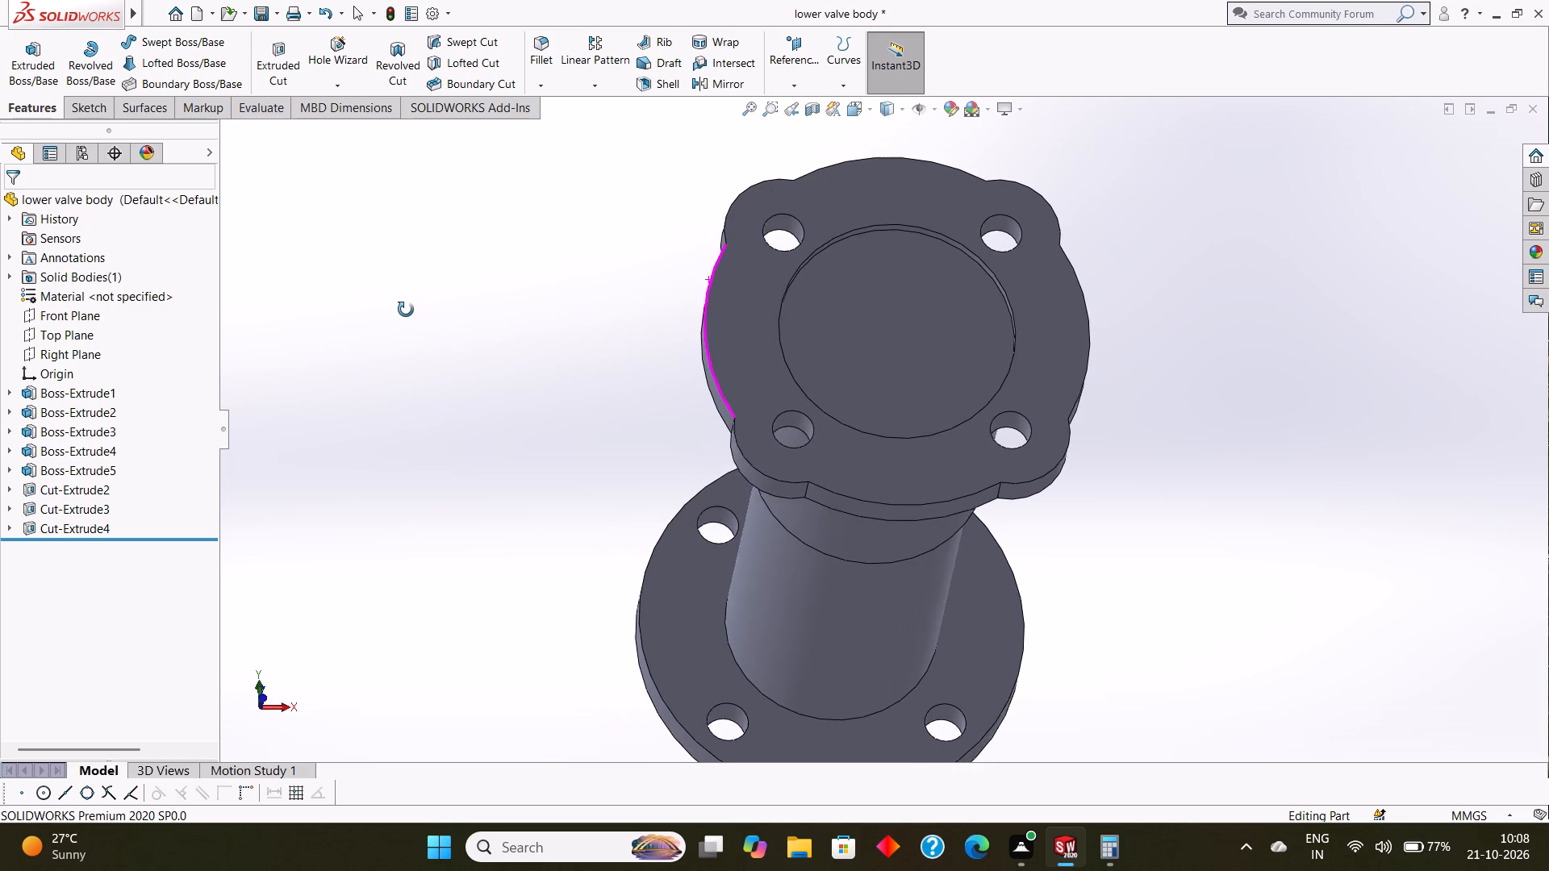
pyautogui.moveTo(406, 310); pyautogui.dragTo(402, 306, button='middle')
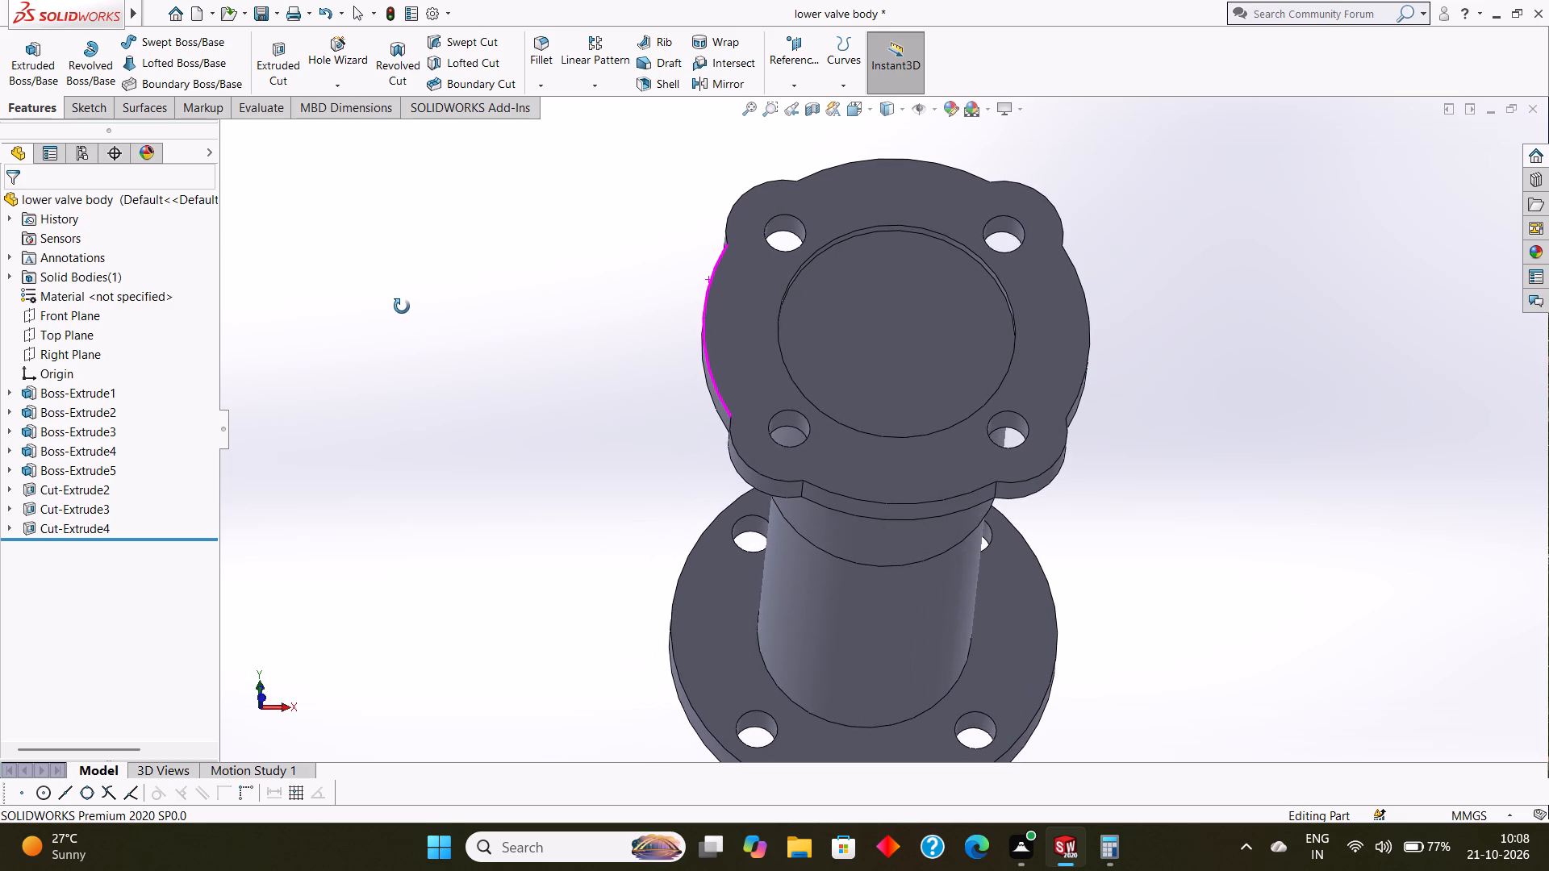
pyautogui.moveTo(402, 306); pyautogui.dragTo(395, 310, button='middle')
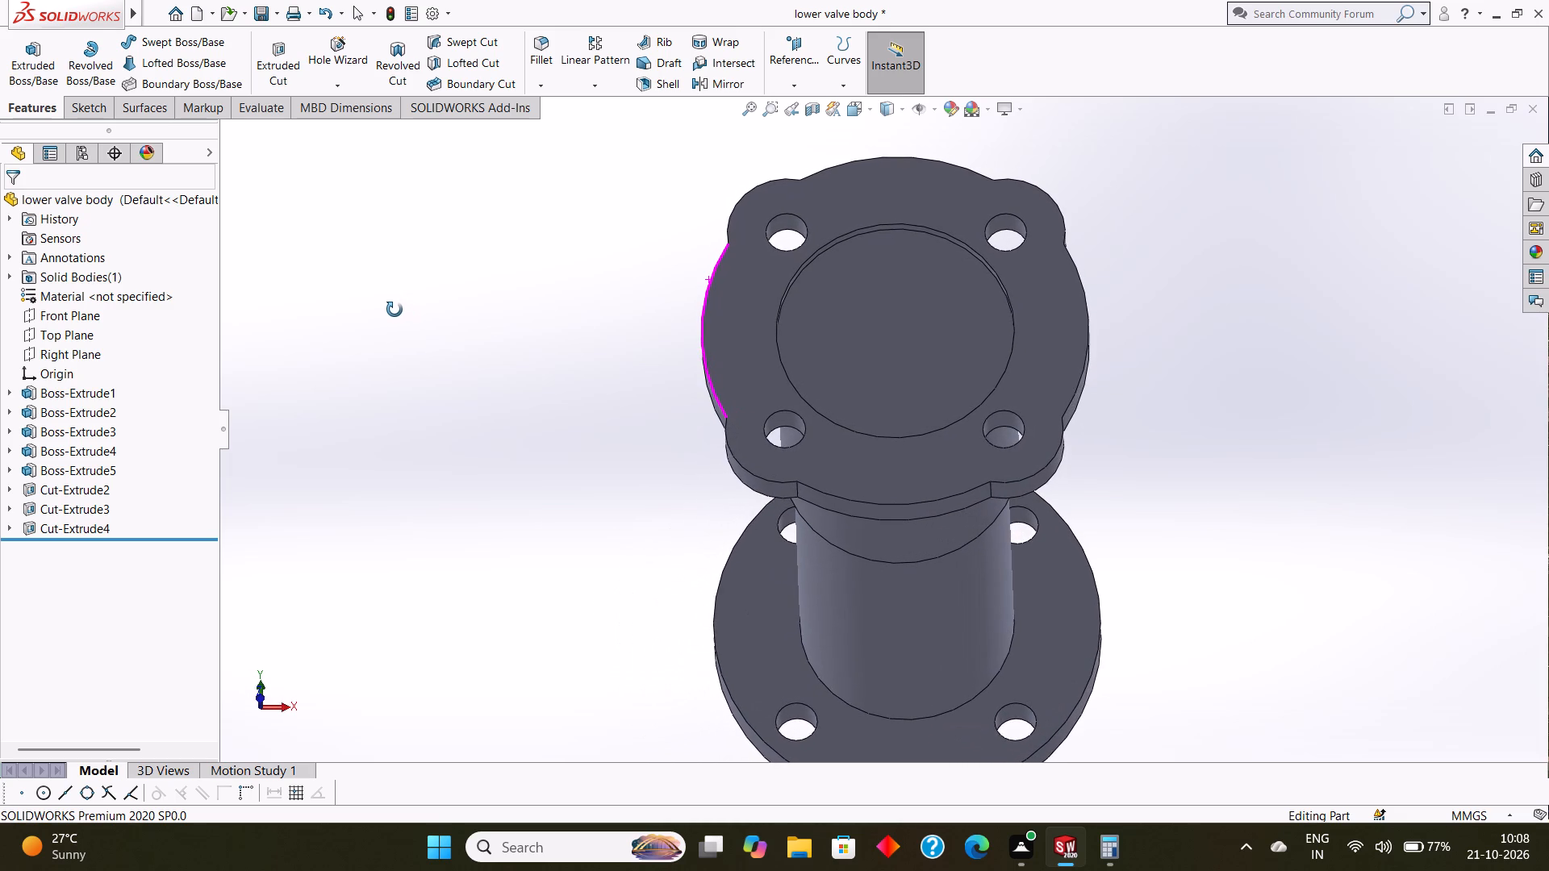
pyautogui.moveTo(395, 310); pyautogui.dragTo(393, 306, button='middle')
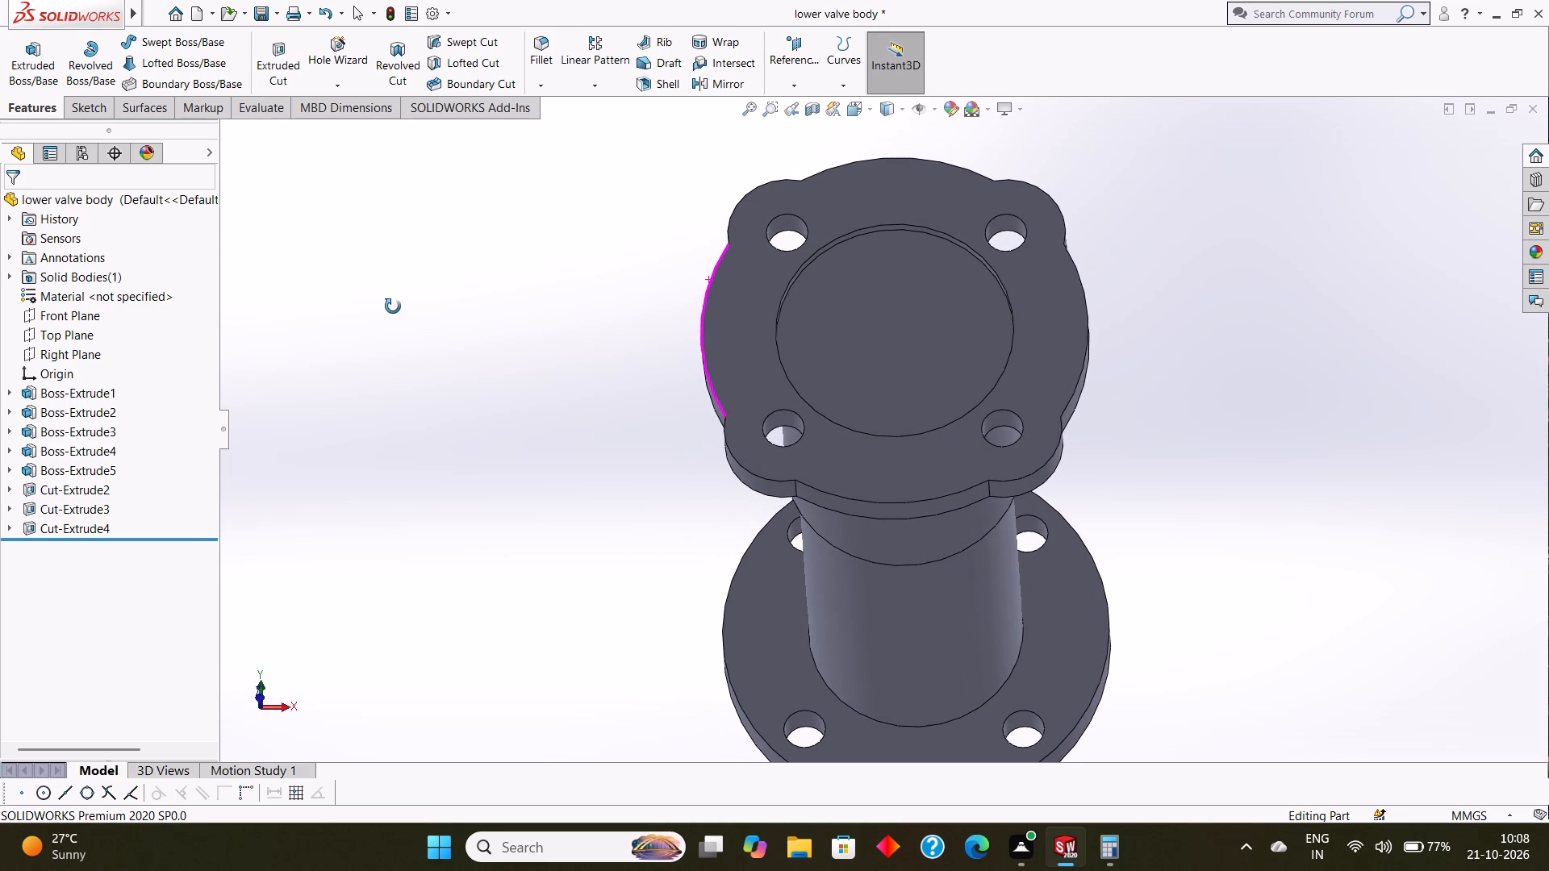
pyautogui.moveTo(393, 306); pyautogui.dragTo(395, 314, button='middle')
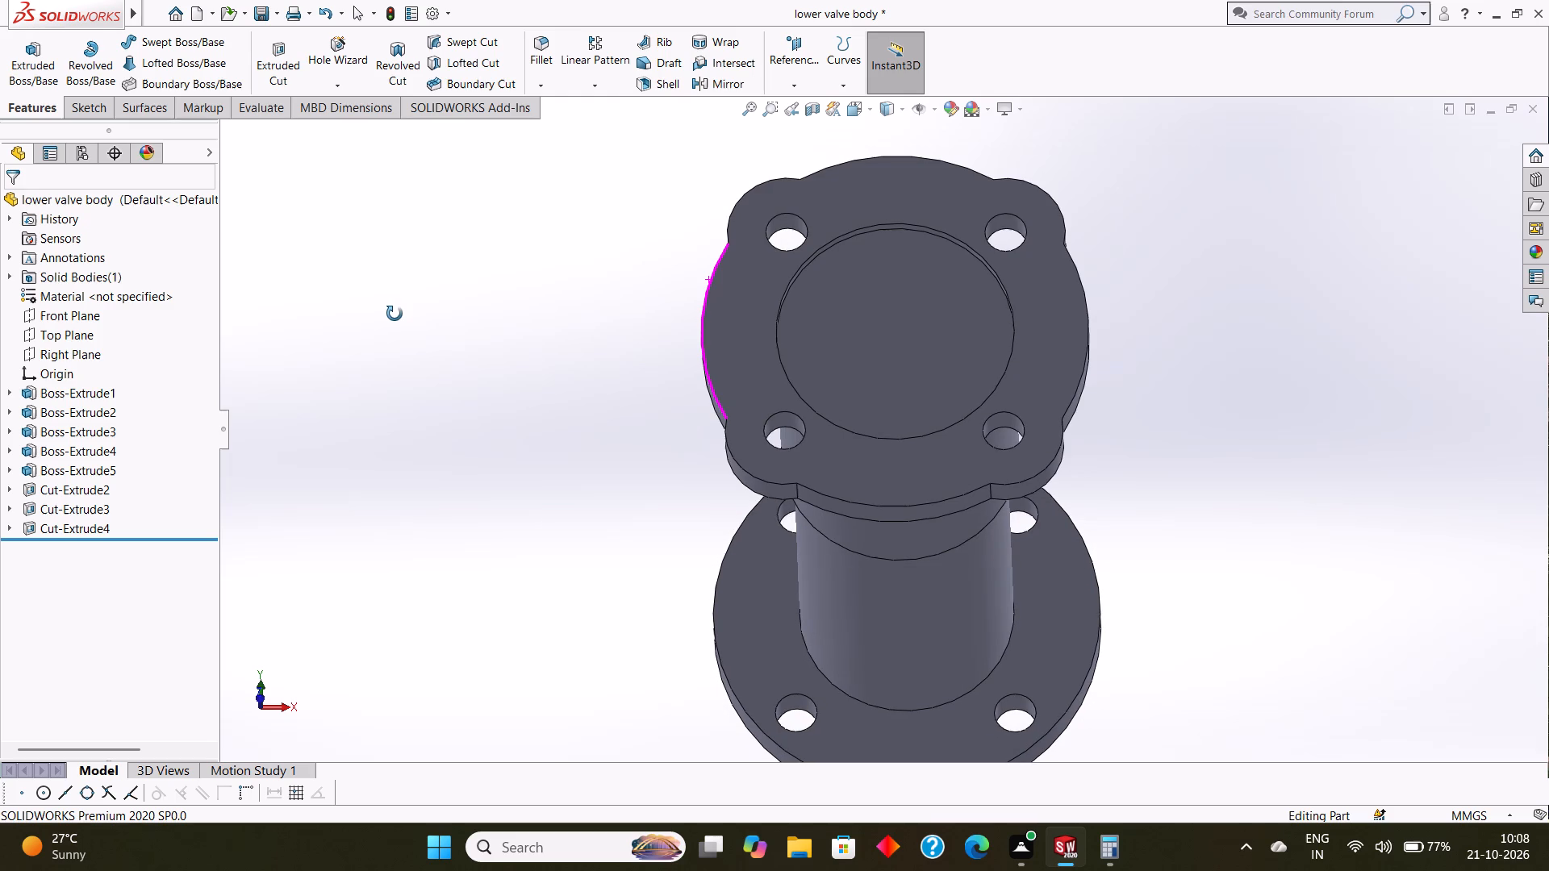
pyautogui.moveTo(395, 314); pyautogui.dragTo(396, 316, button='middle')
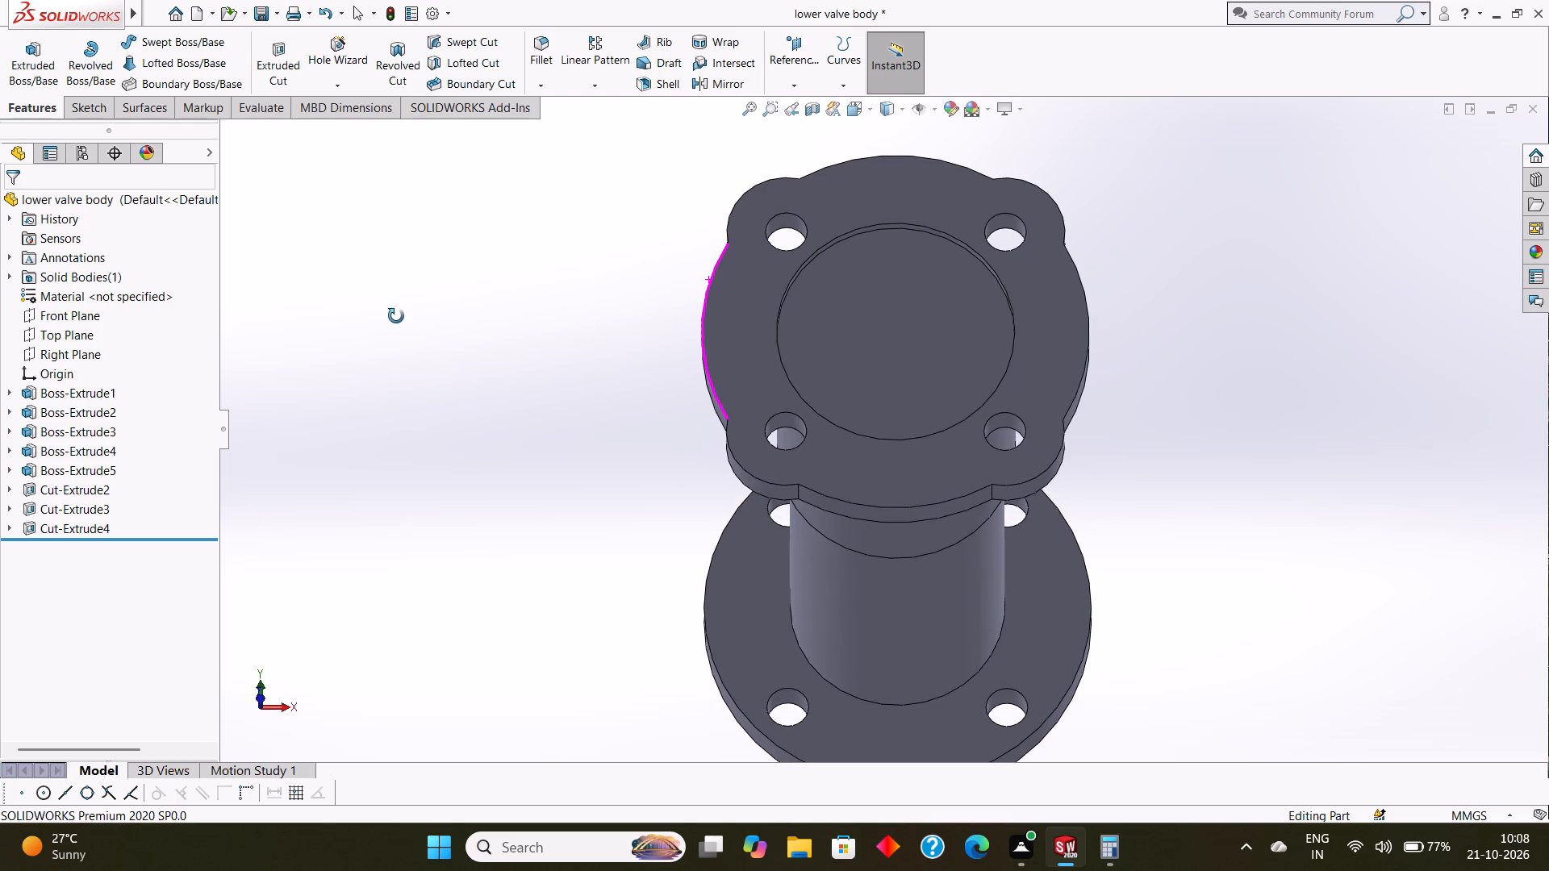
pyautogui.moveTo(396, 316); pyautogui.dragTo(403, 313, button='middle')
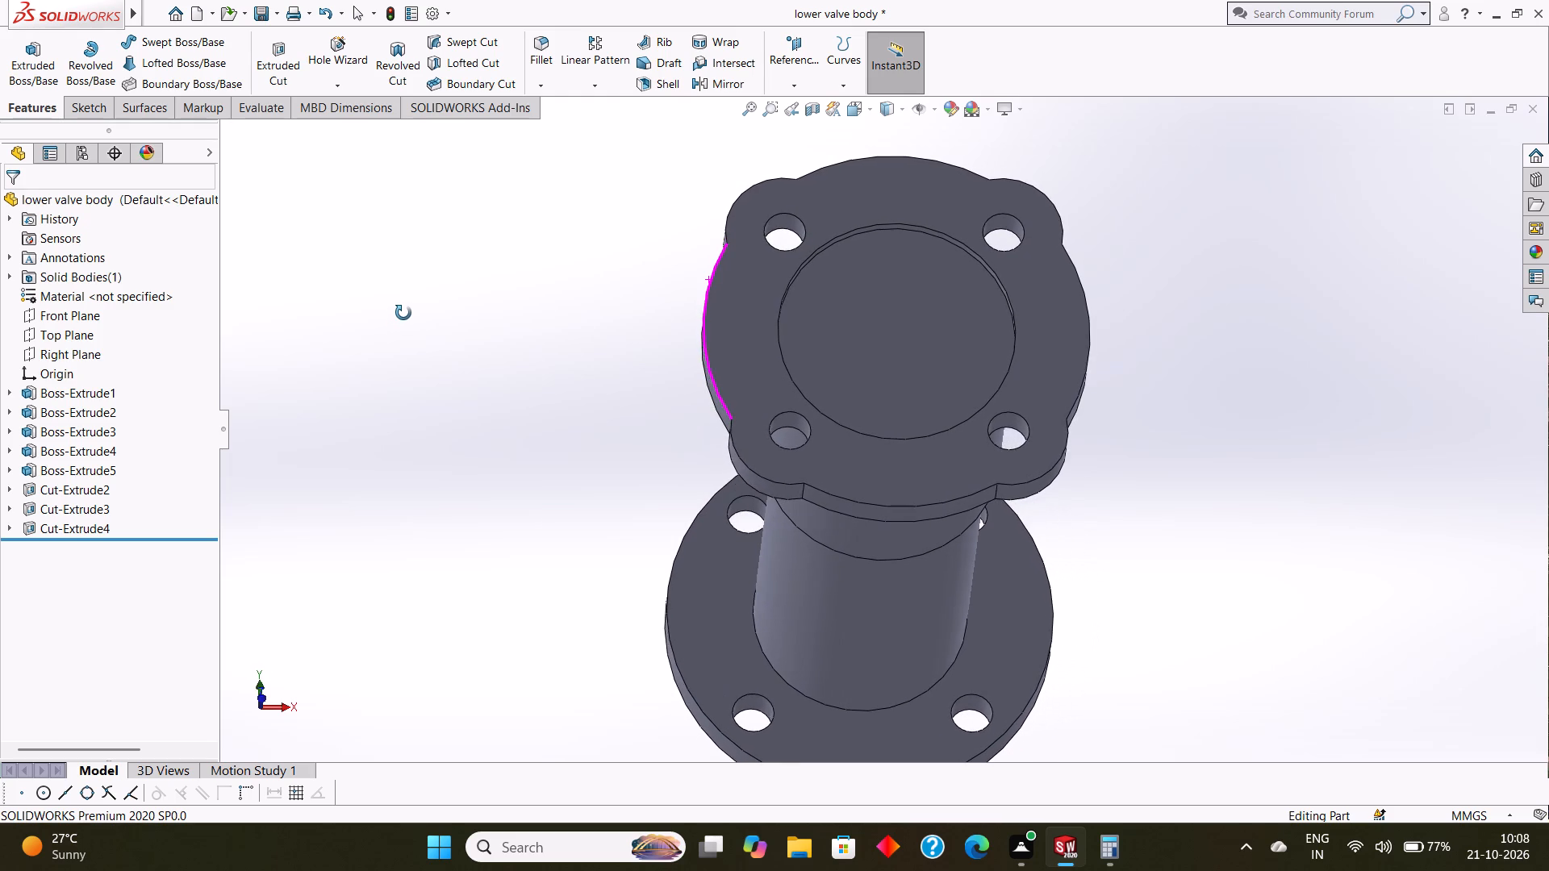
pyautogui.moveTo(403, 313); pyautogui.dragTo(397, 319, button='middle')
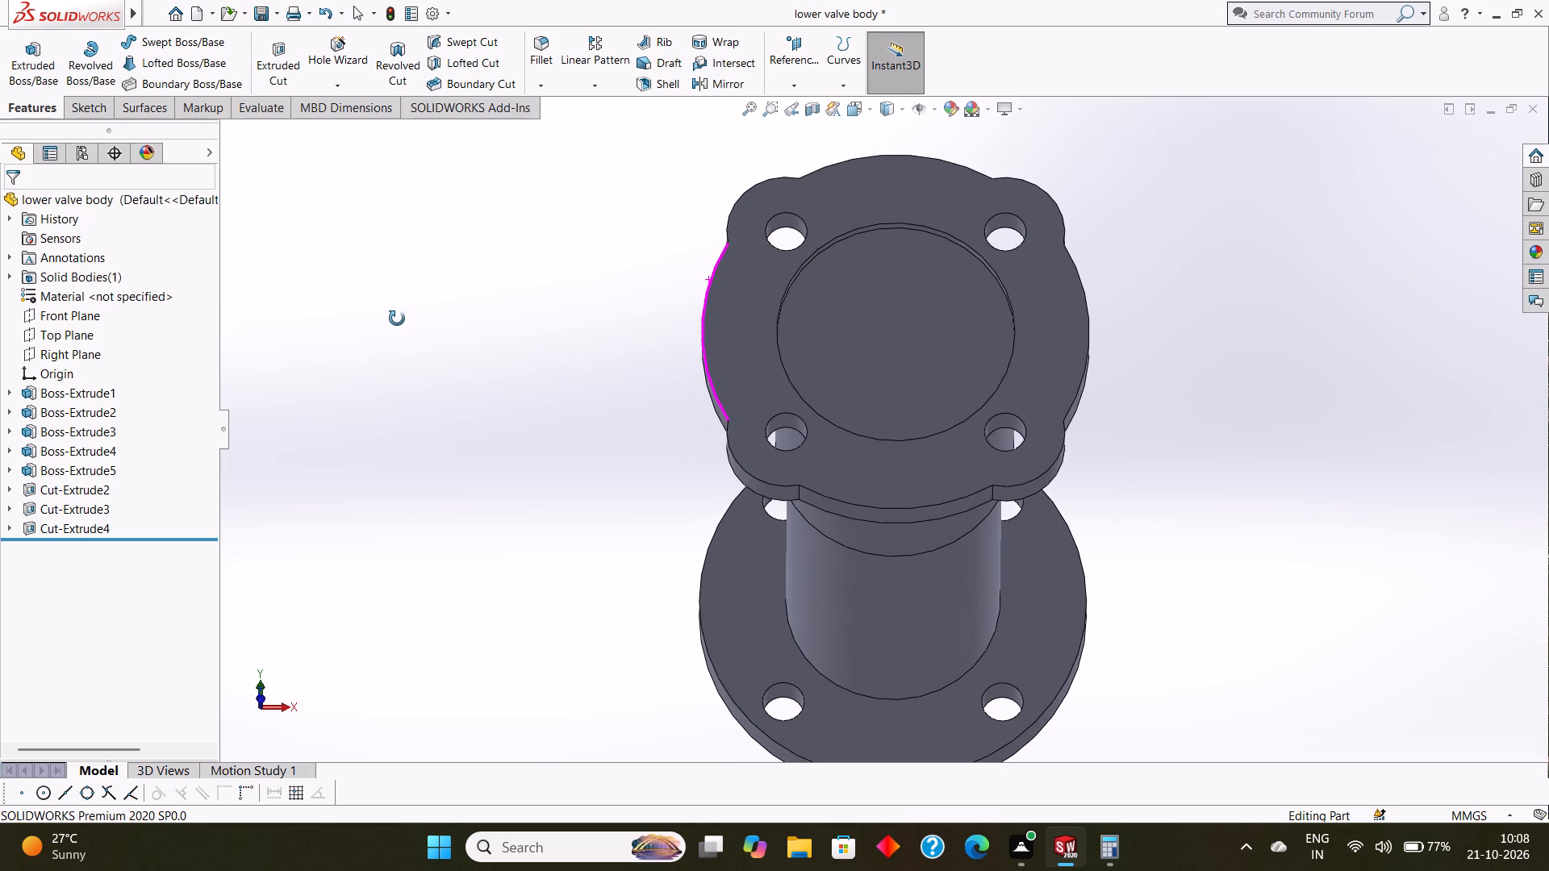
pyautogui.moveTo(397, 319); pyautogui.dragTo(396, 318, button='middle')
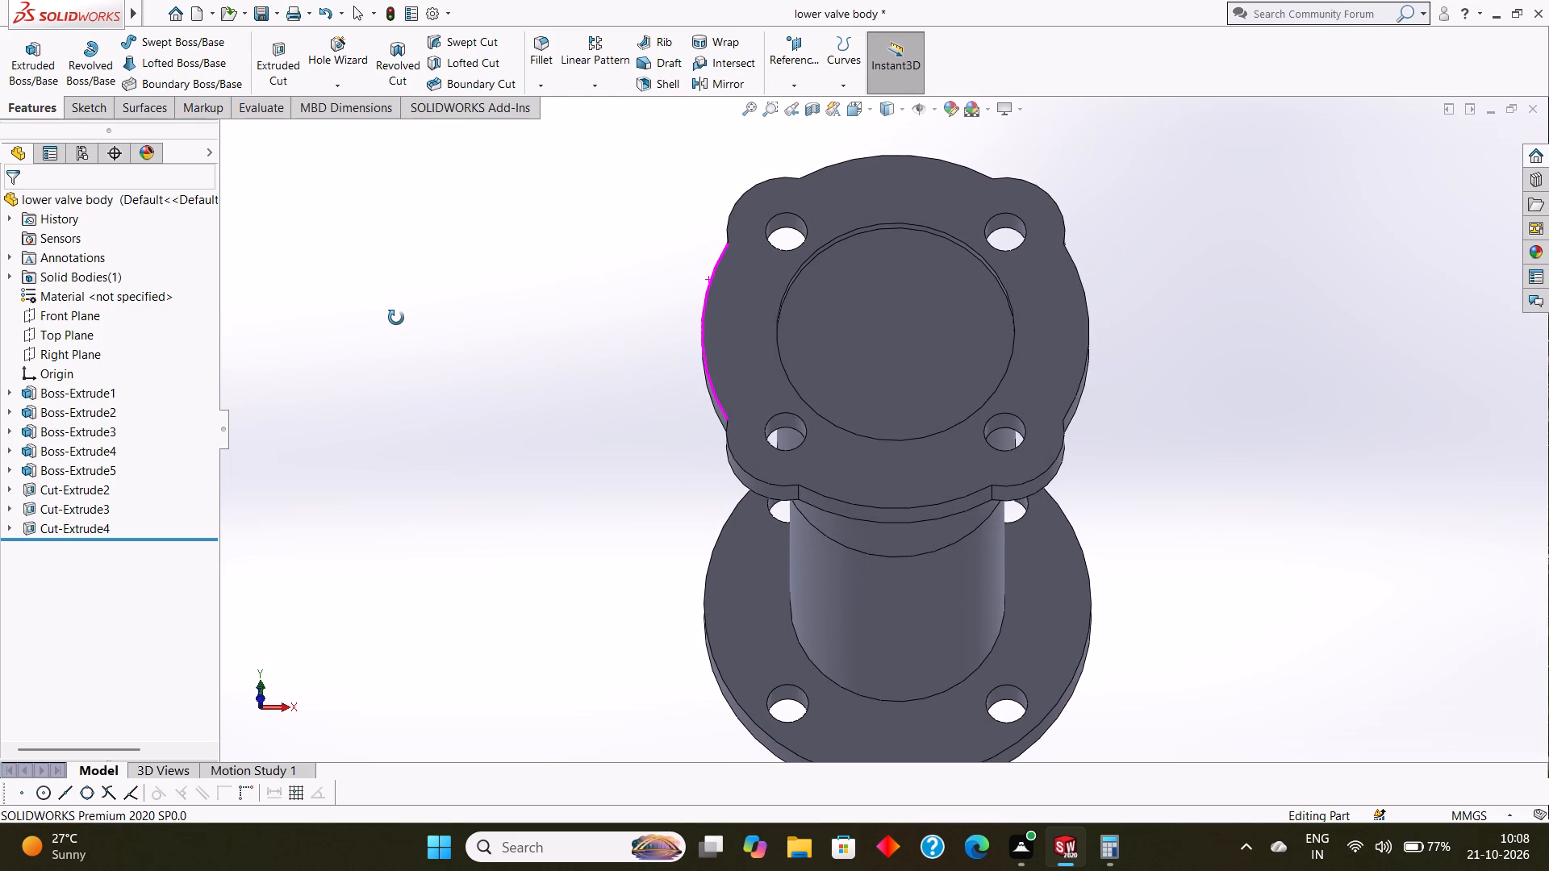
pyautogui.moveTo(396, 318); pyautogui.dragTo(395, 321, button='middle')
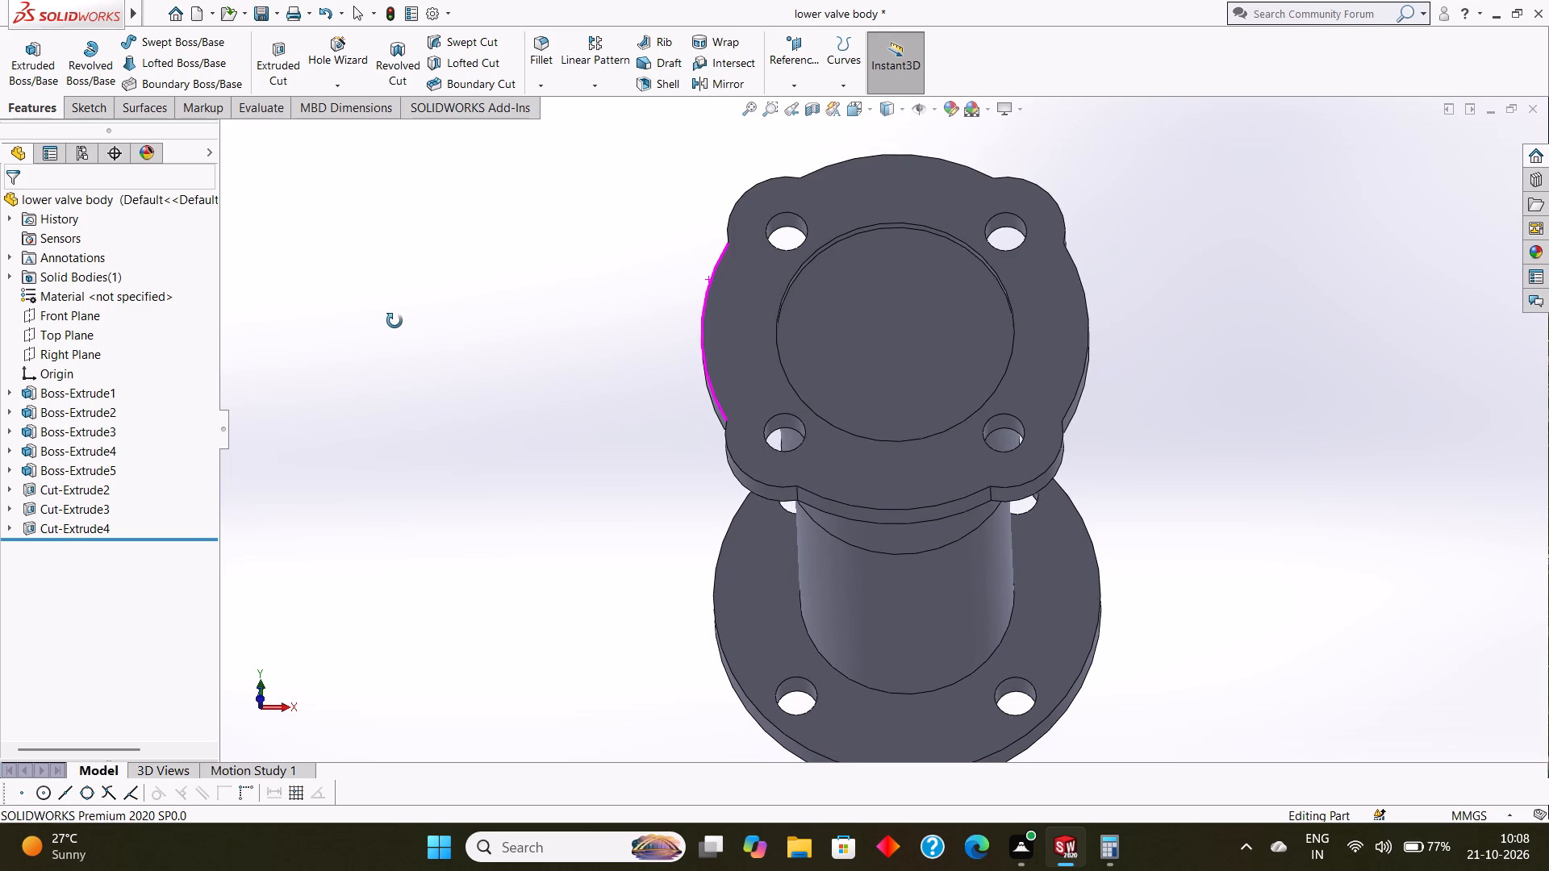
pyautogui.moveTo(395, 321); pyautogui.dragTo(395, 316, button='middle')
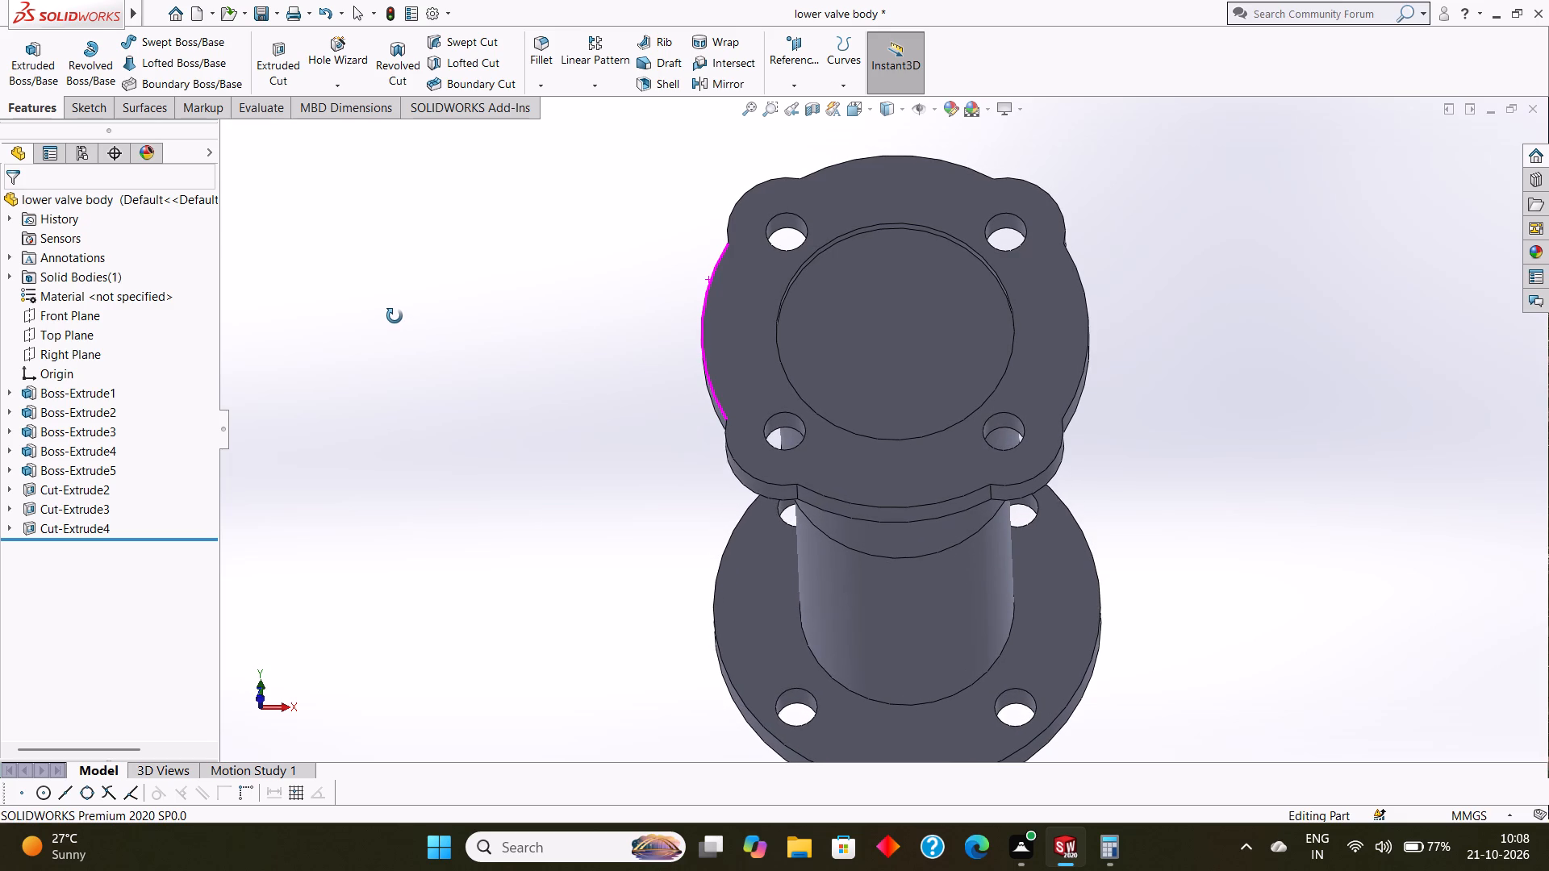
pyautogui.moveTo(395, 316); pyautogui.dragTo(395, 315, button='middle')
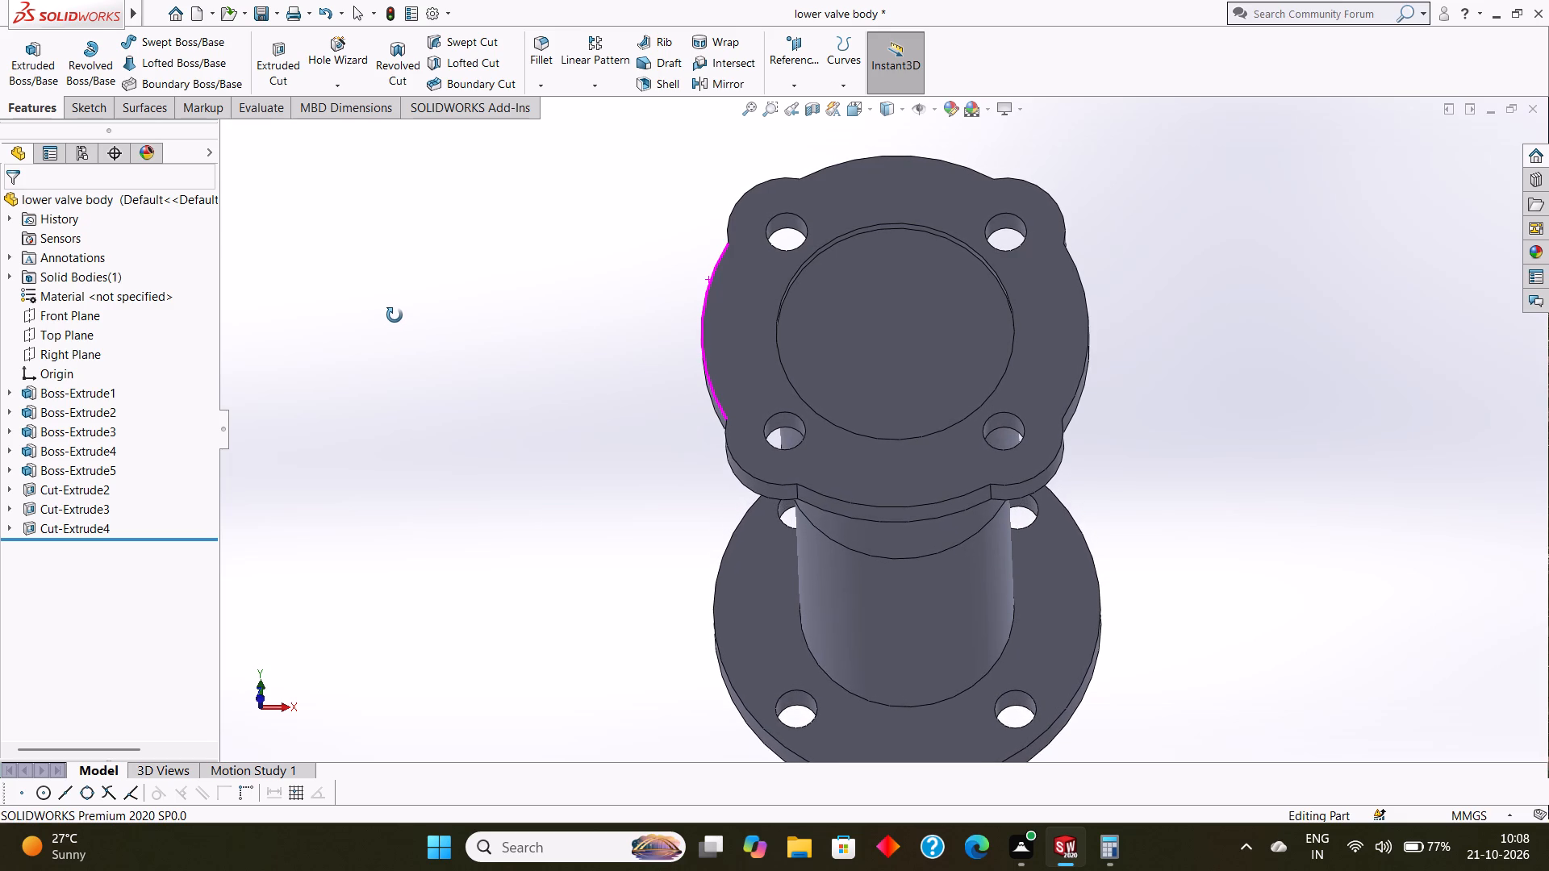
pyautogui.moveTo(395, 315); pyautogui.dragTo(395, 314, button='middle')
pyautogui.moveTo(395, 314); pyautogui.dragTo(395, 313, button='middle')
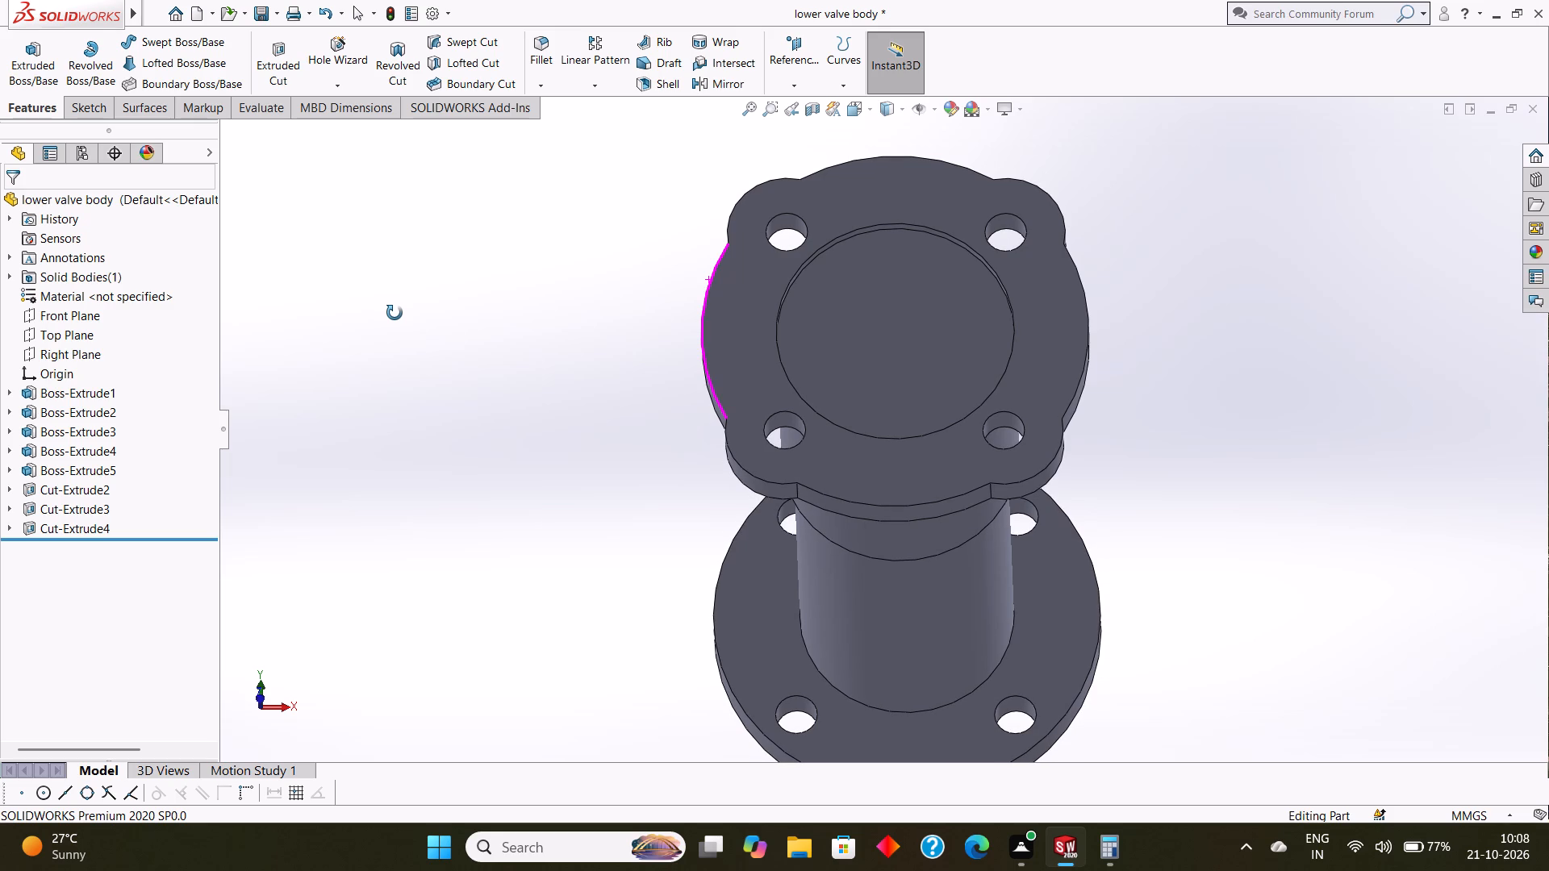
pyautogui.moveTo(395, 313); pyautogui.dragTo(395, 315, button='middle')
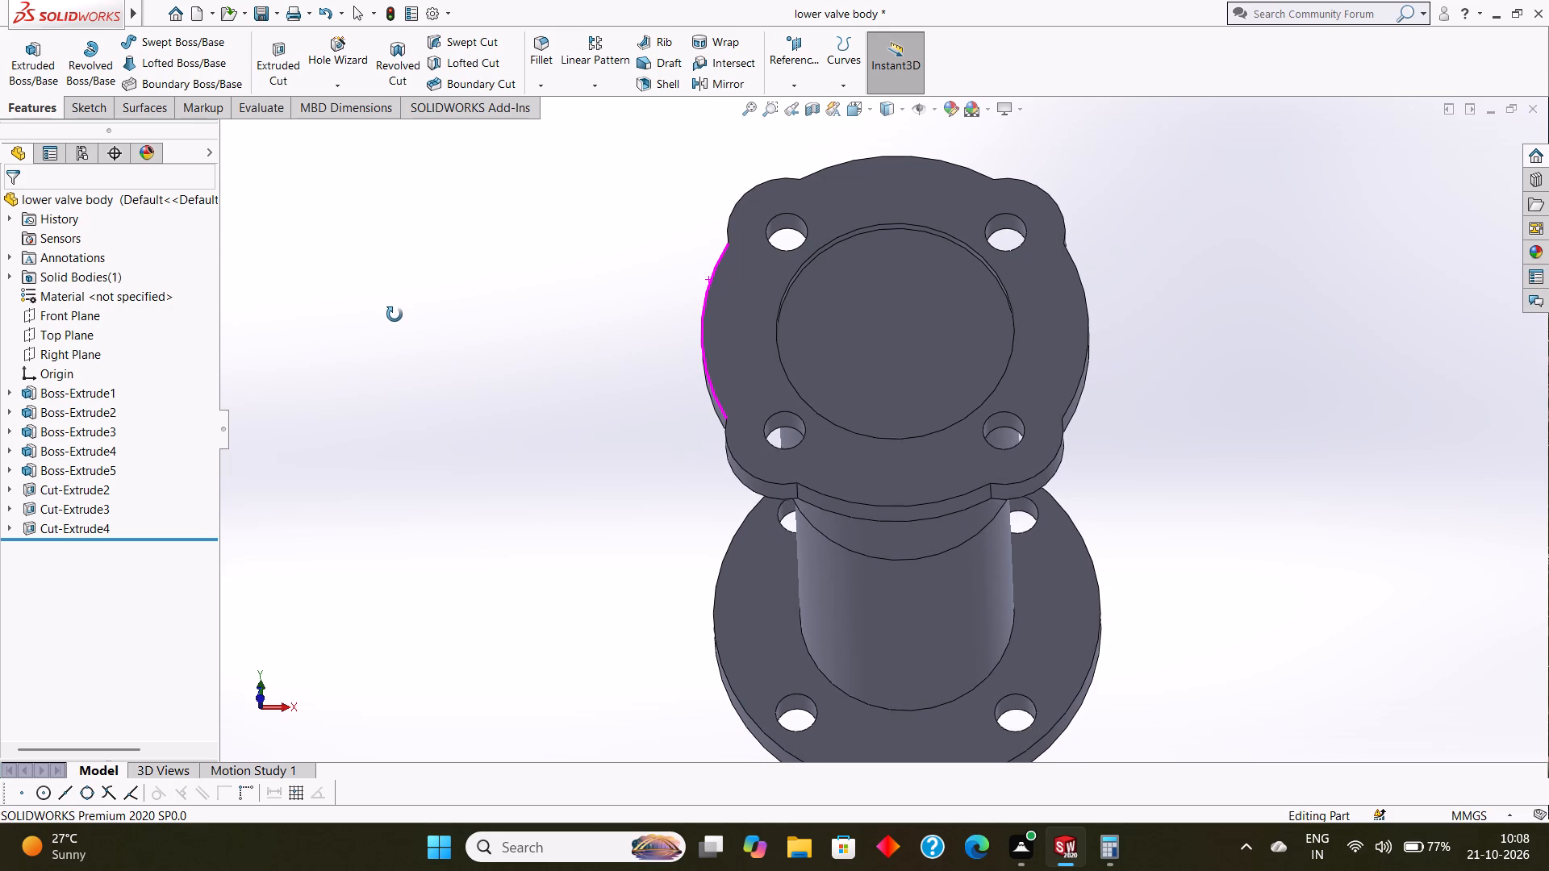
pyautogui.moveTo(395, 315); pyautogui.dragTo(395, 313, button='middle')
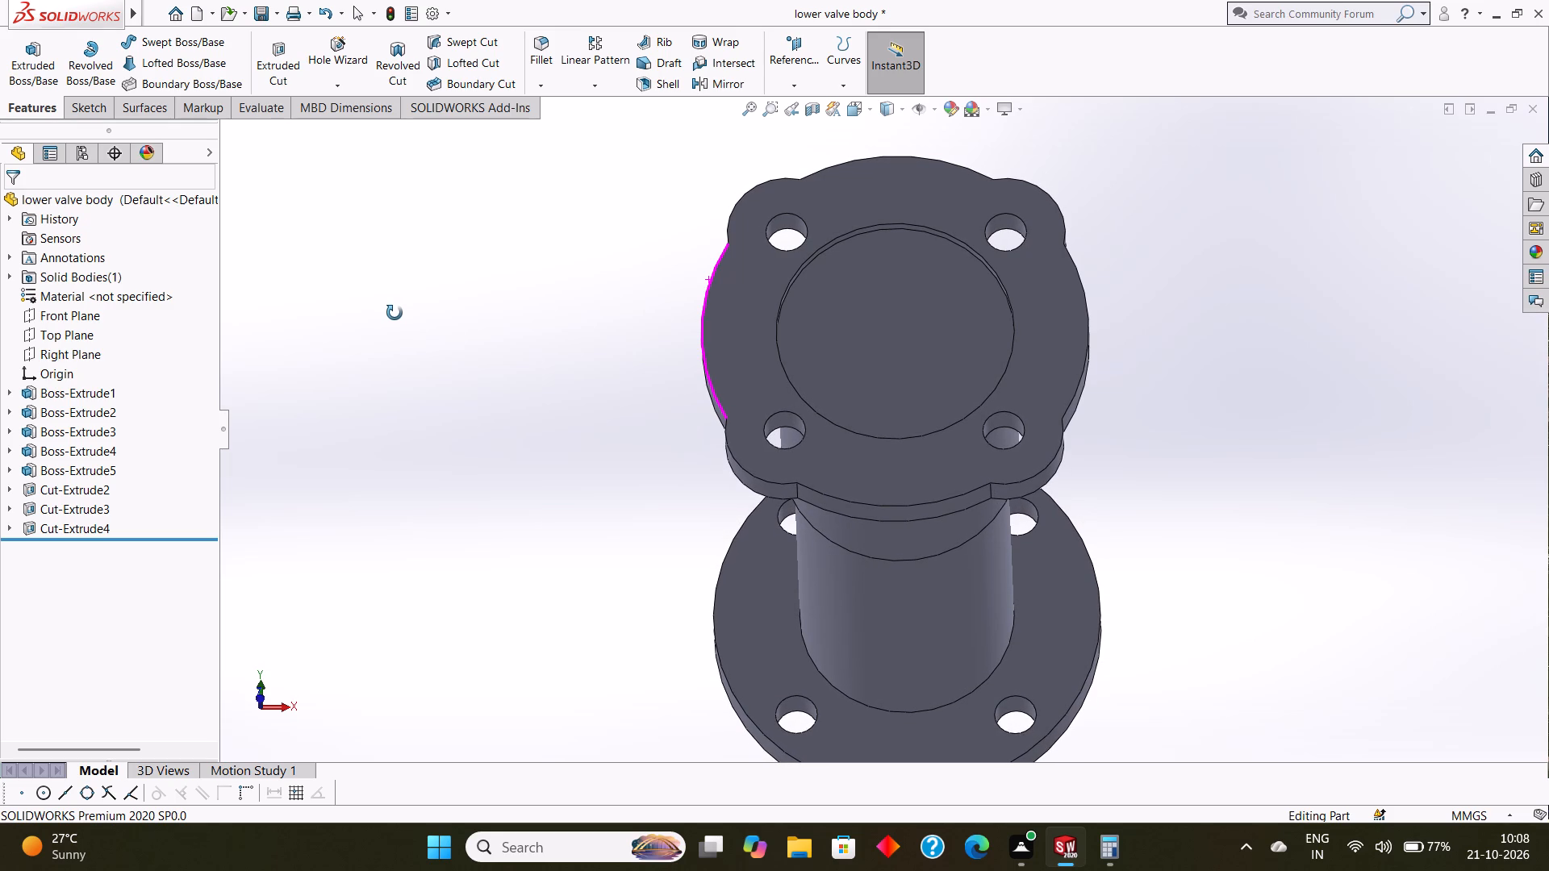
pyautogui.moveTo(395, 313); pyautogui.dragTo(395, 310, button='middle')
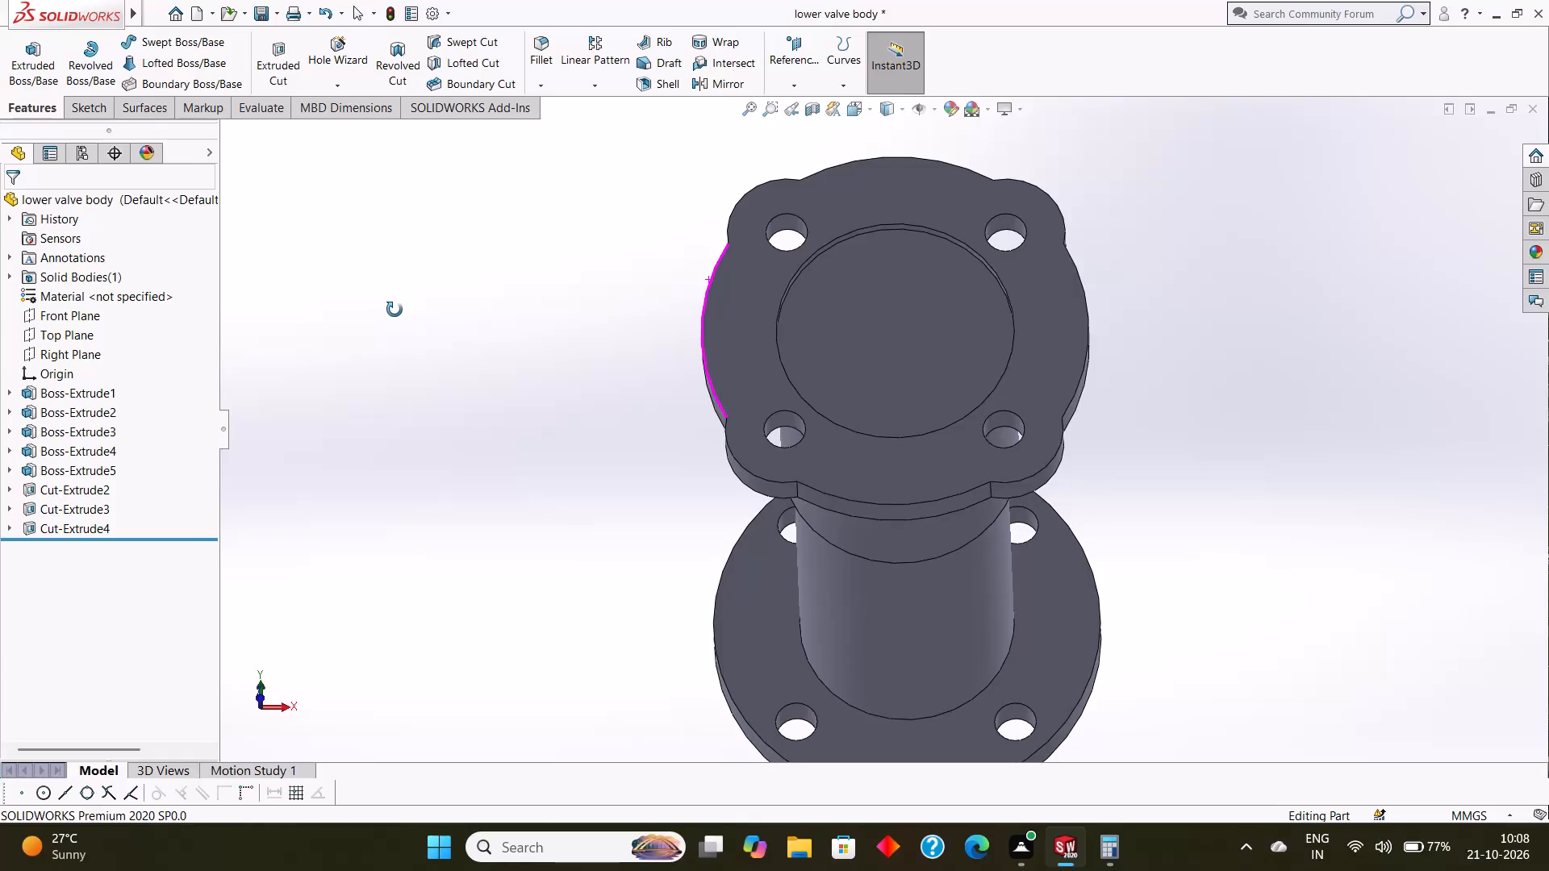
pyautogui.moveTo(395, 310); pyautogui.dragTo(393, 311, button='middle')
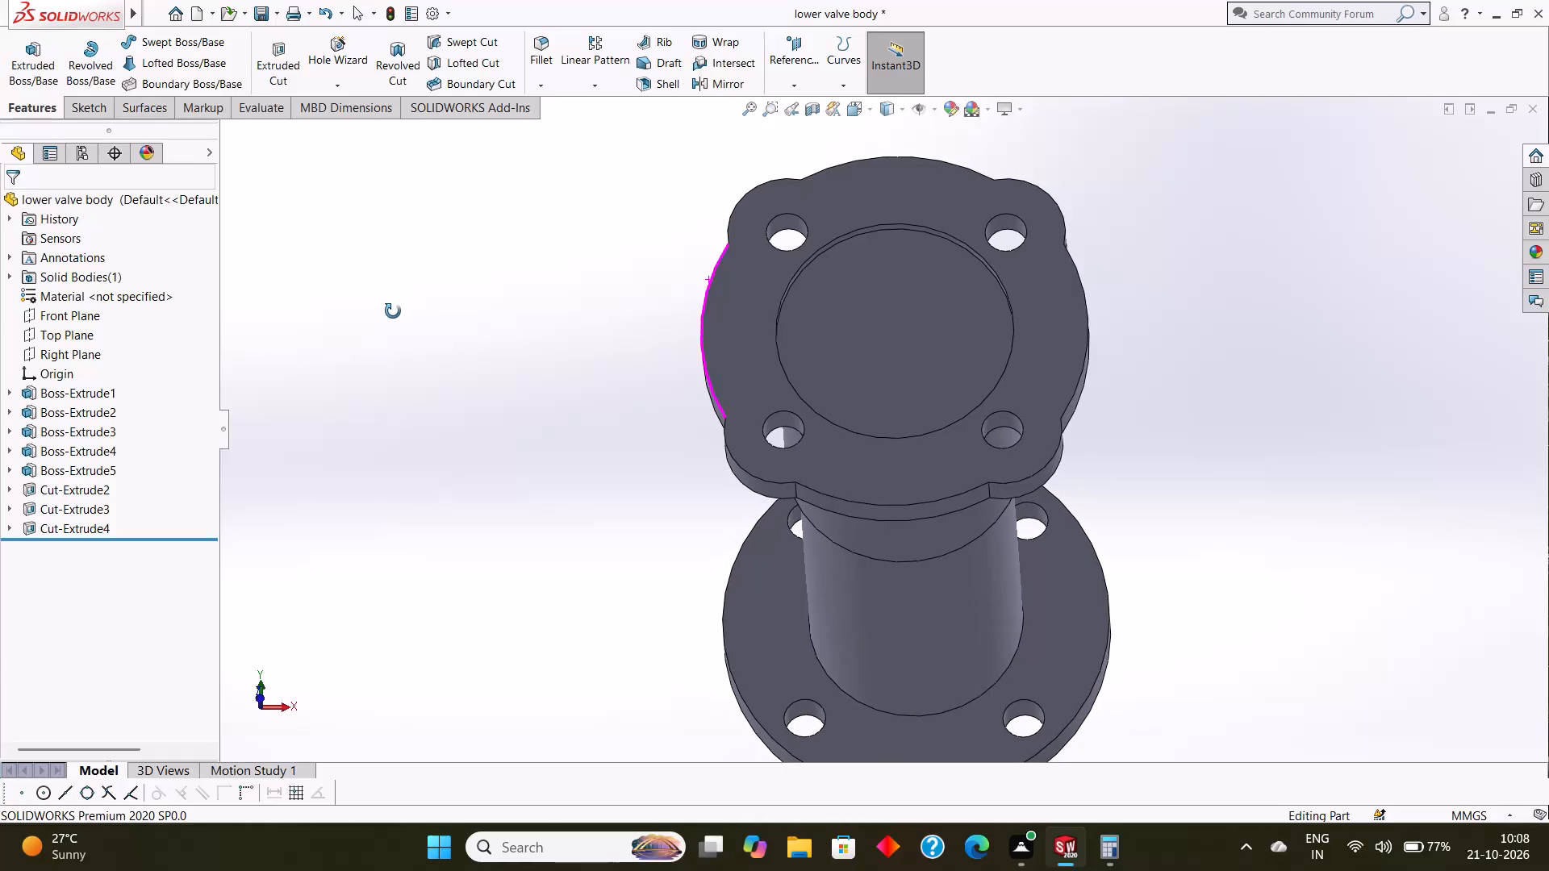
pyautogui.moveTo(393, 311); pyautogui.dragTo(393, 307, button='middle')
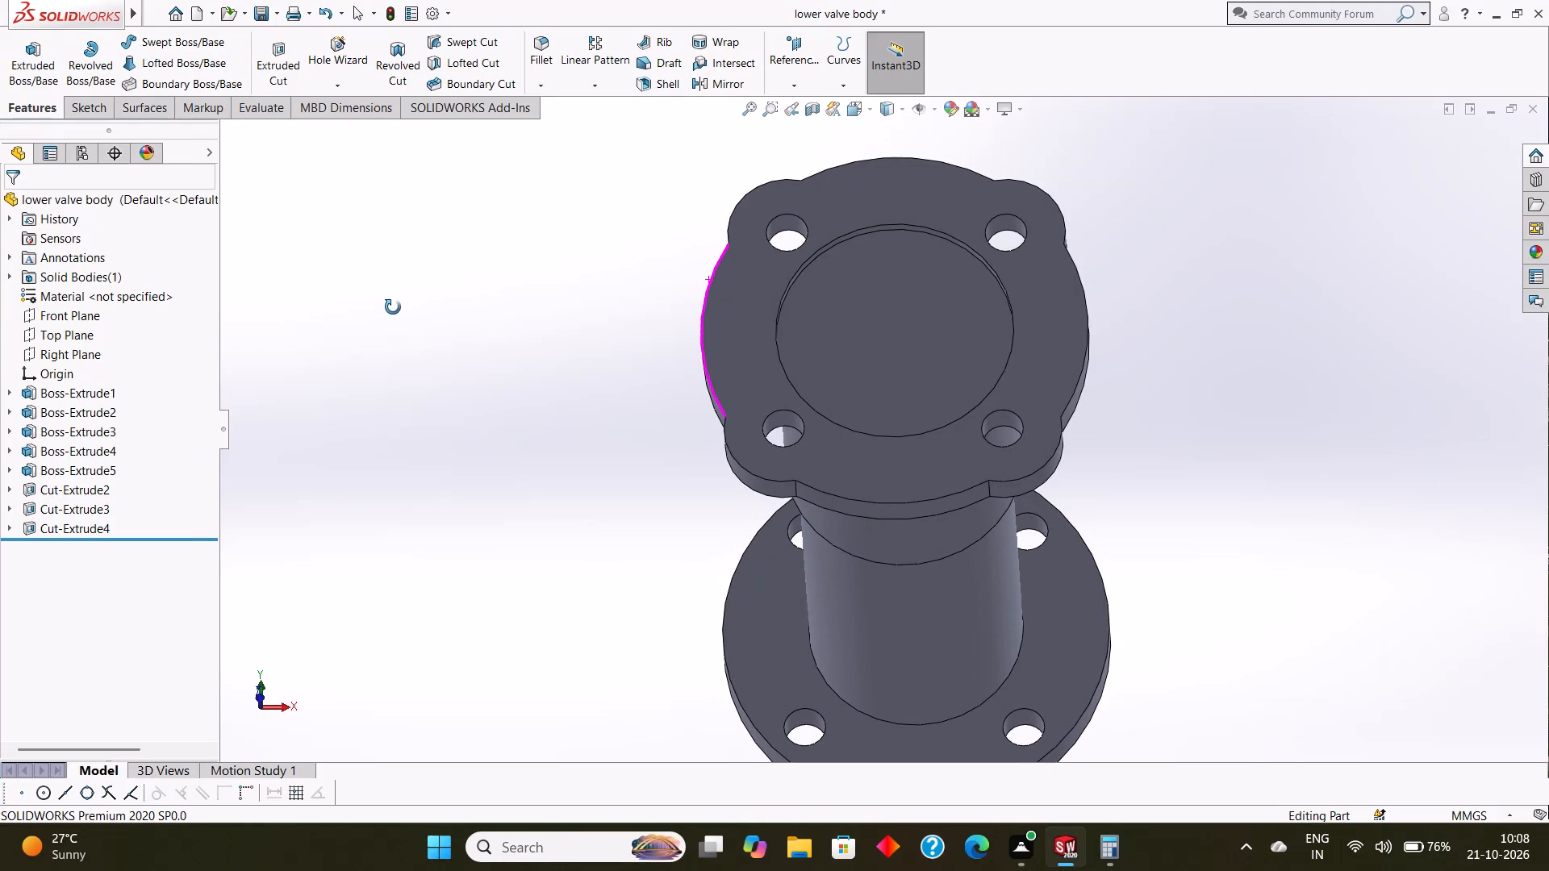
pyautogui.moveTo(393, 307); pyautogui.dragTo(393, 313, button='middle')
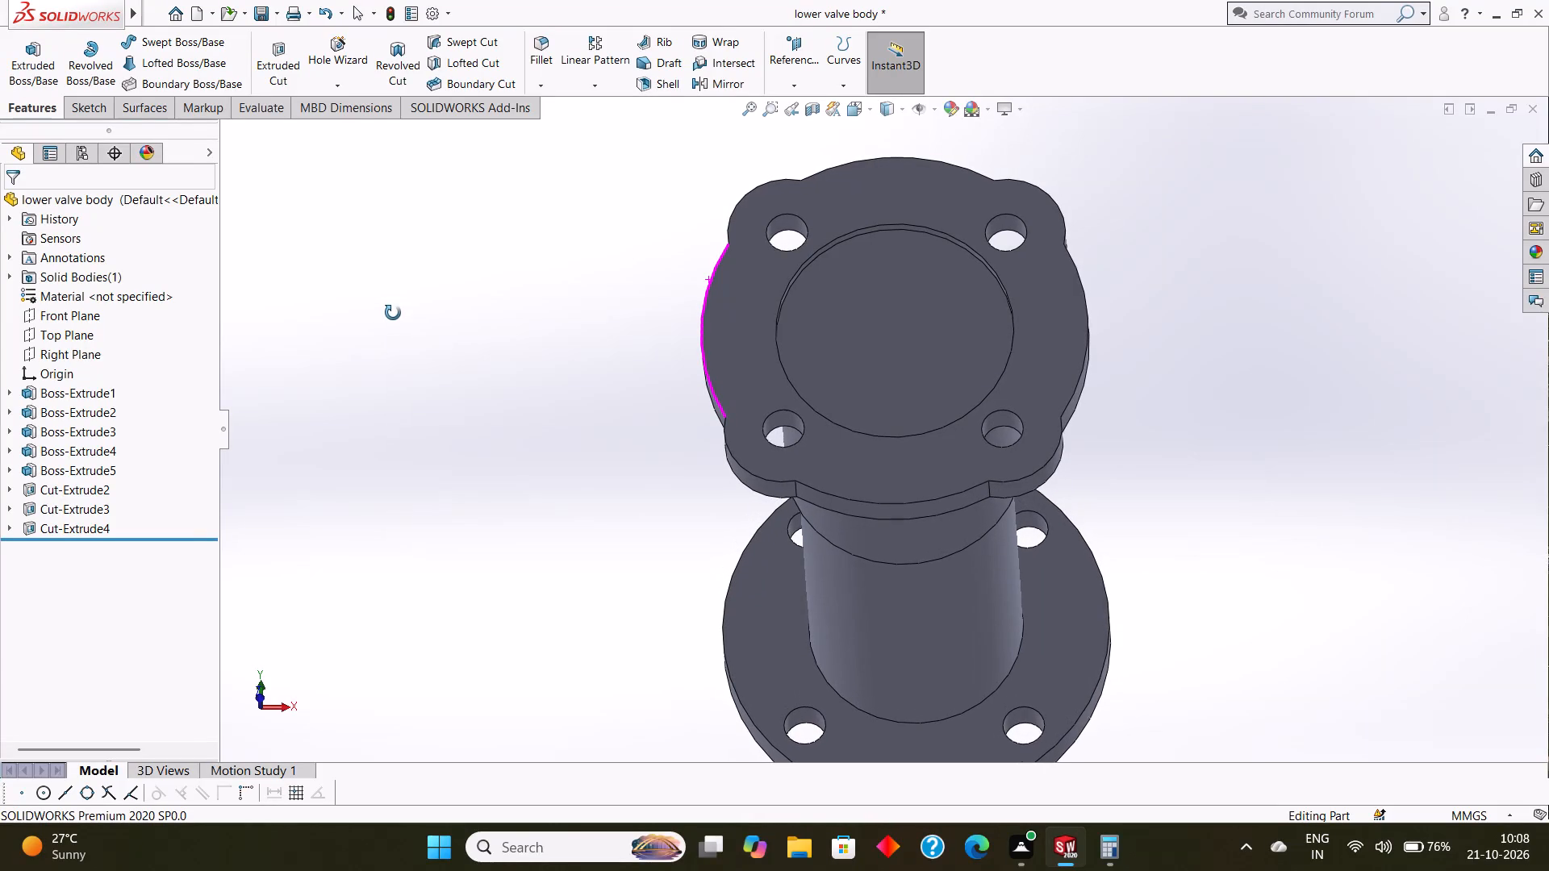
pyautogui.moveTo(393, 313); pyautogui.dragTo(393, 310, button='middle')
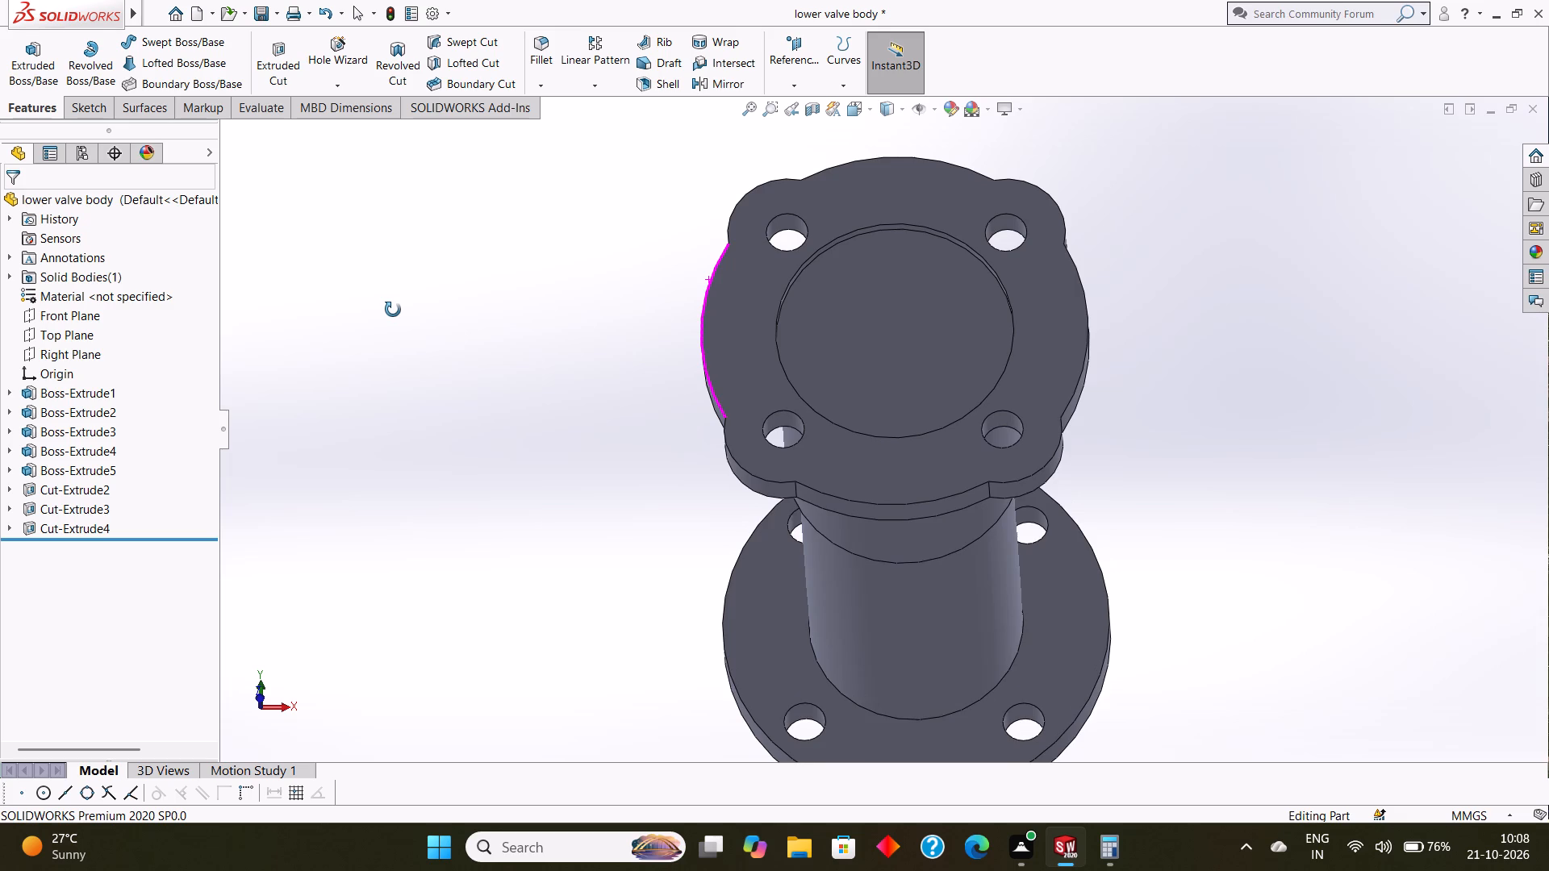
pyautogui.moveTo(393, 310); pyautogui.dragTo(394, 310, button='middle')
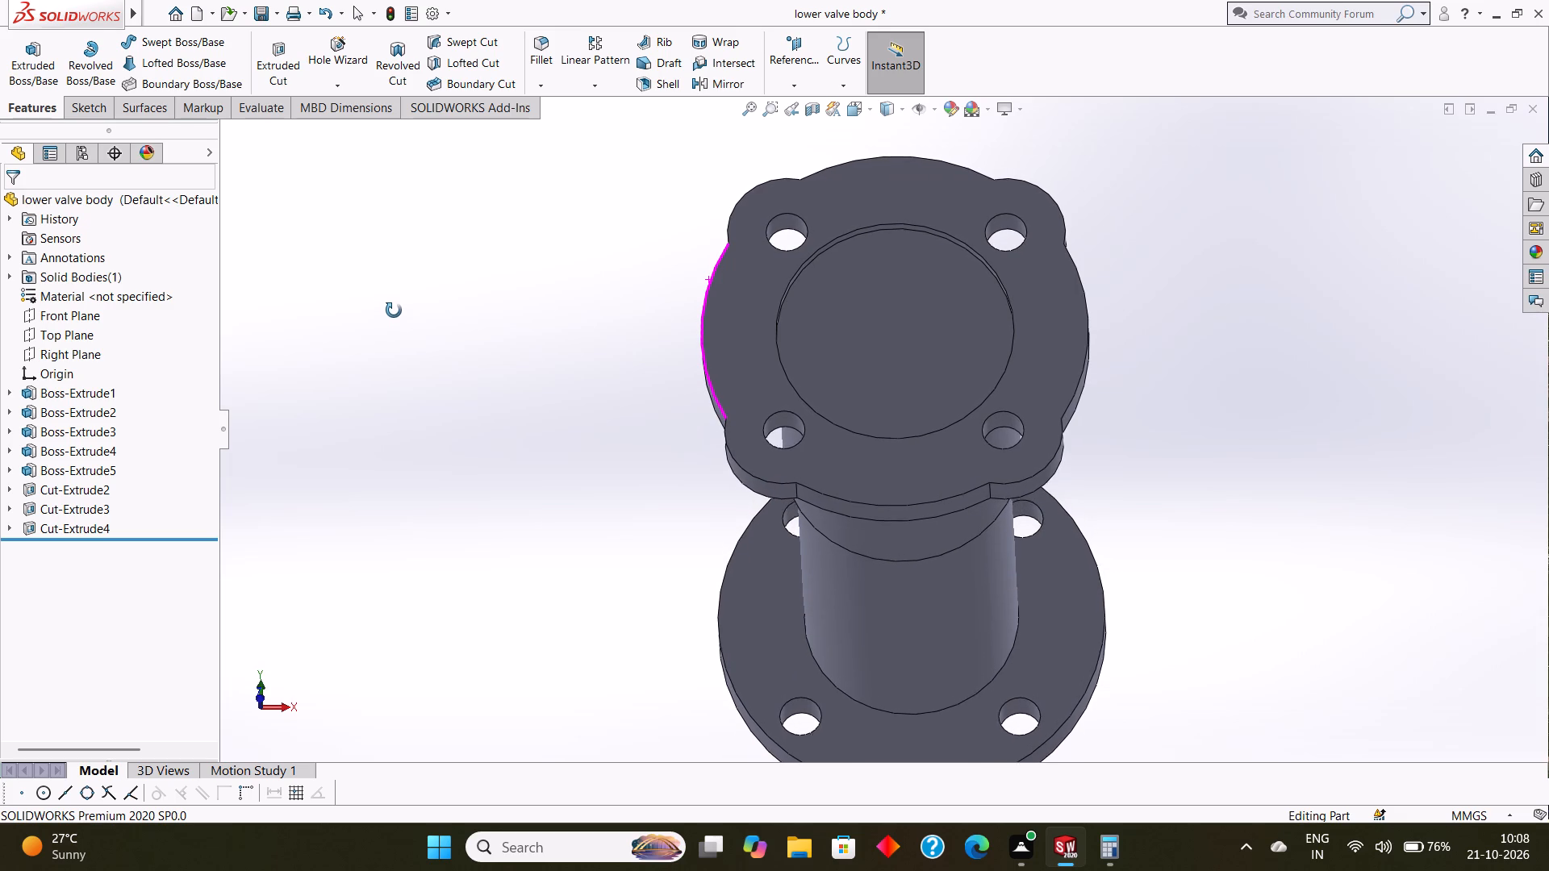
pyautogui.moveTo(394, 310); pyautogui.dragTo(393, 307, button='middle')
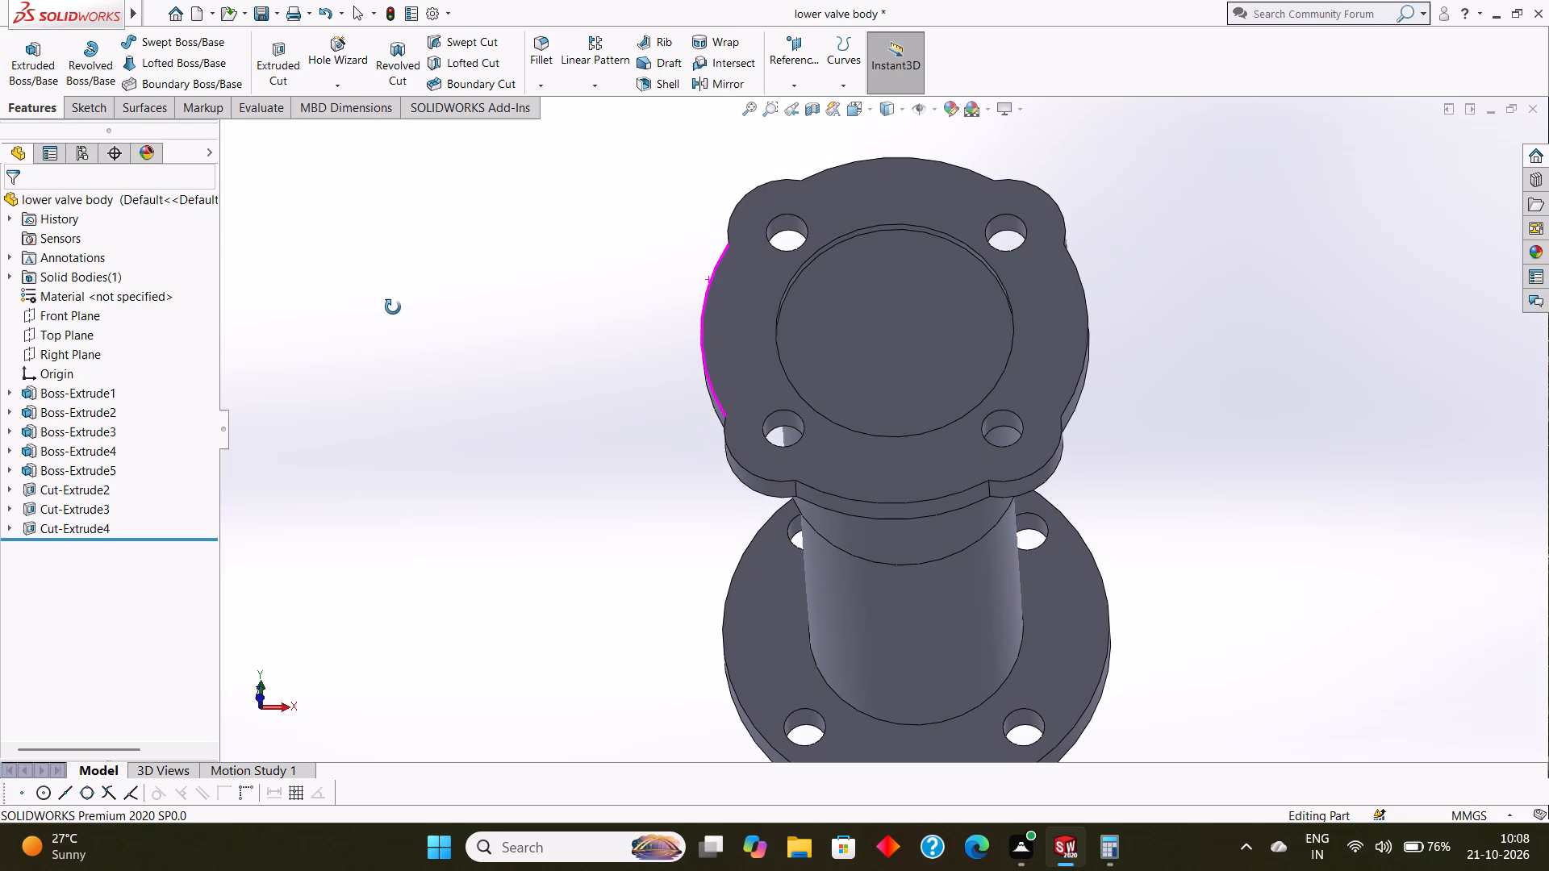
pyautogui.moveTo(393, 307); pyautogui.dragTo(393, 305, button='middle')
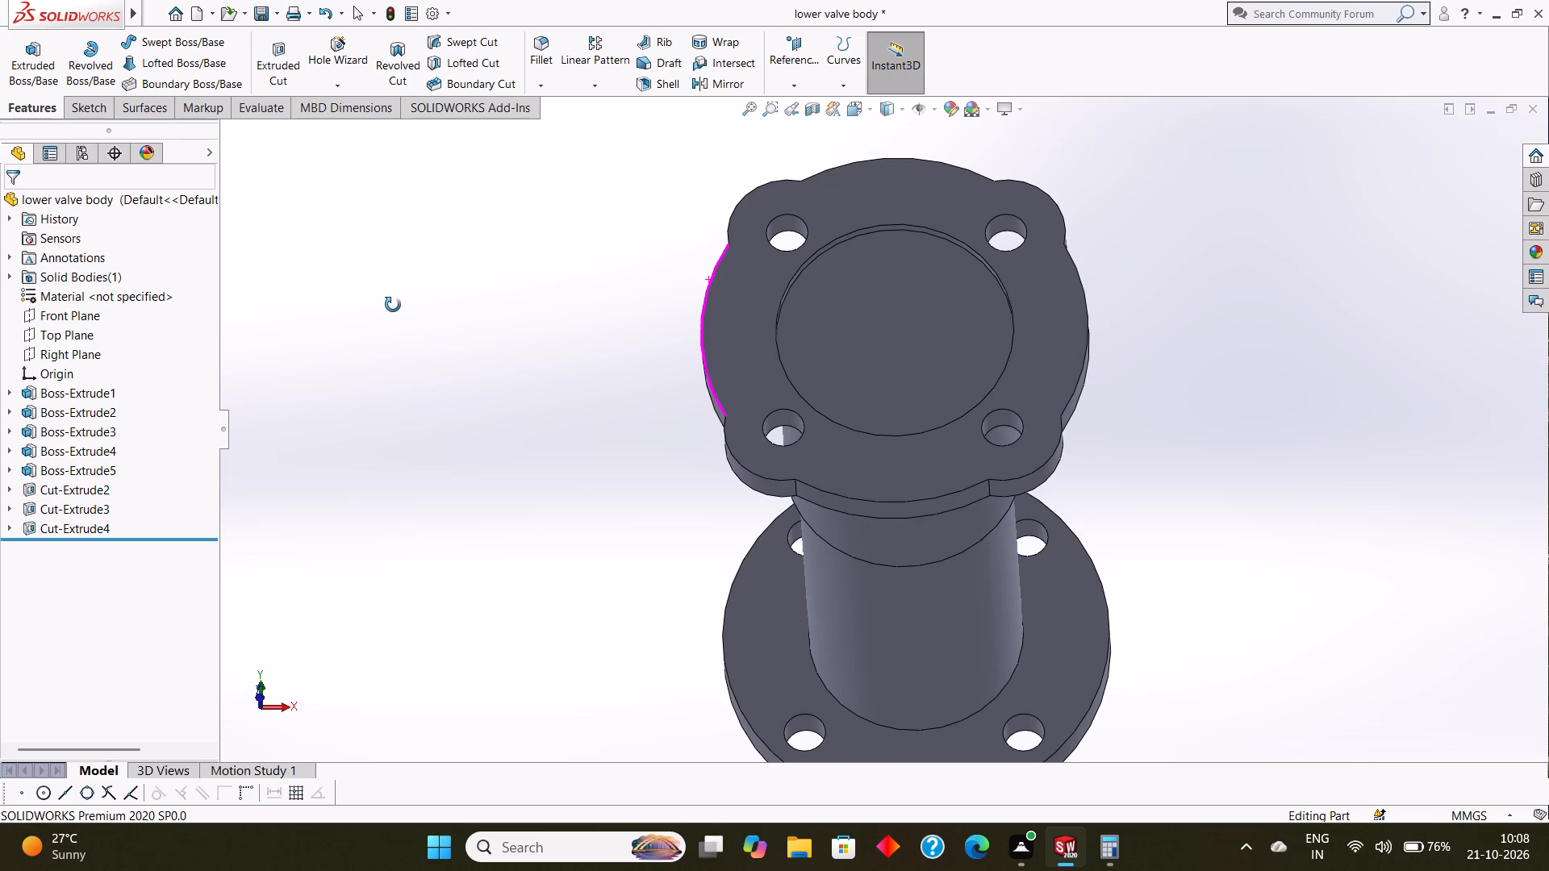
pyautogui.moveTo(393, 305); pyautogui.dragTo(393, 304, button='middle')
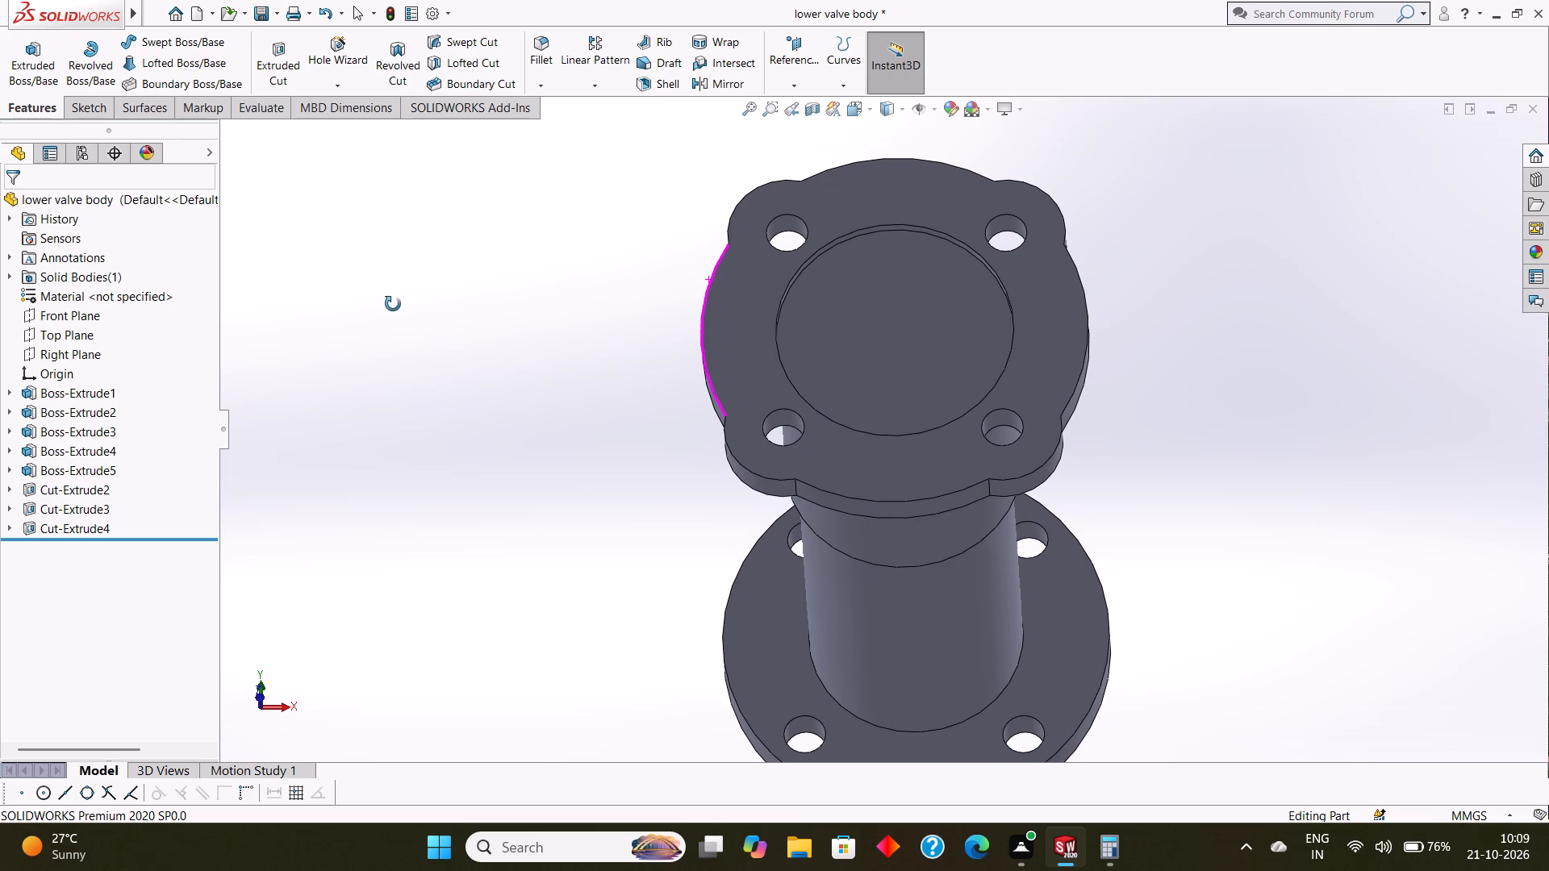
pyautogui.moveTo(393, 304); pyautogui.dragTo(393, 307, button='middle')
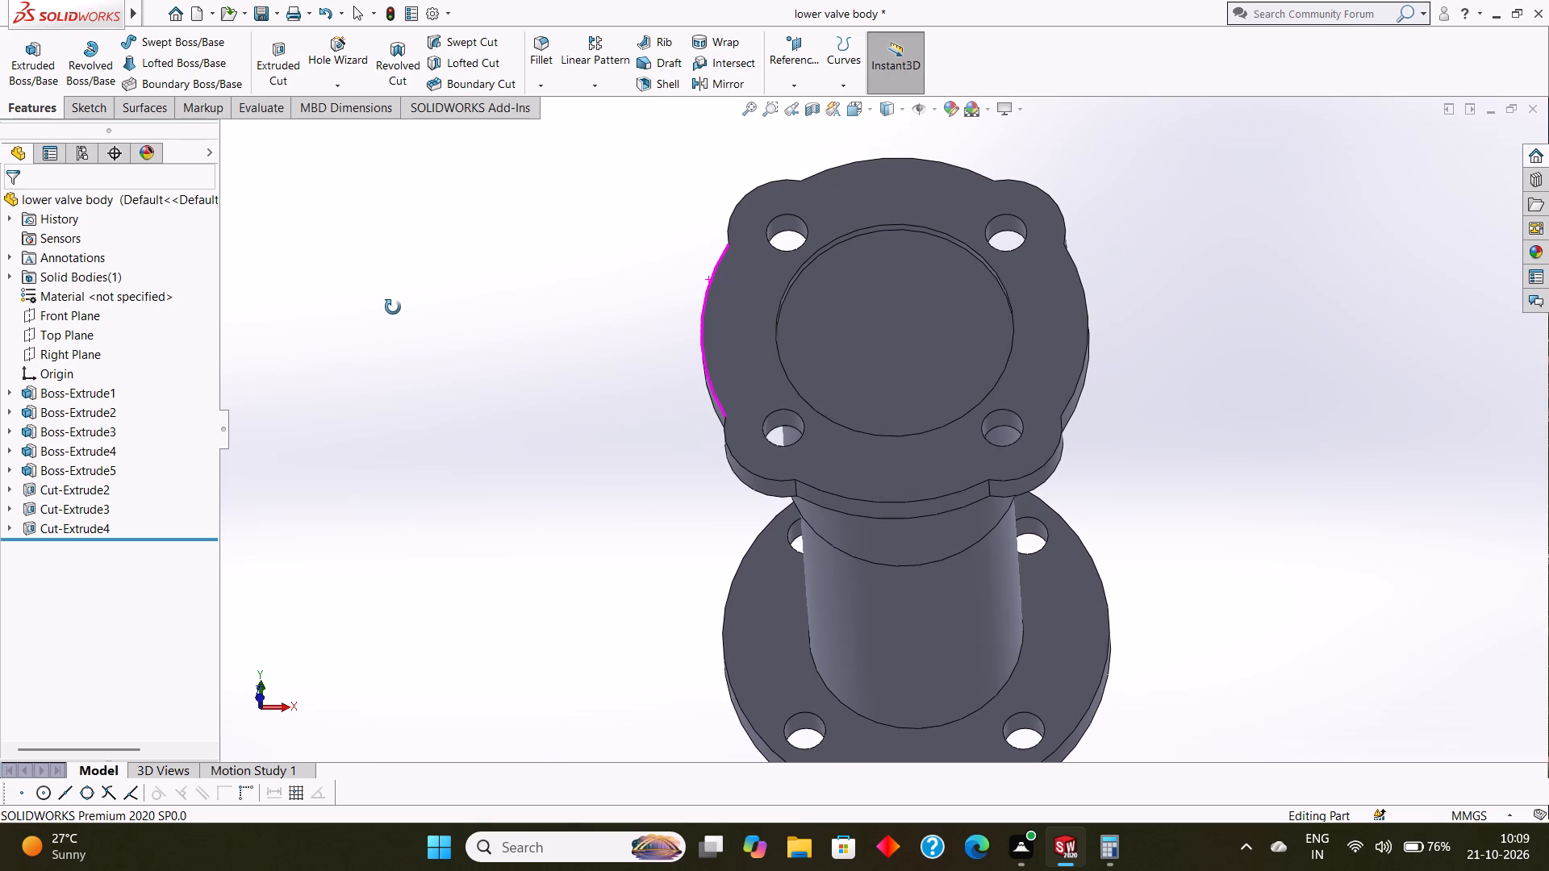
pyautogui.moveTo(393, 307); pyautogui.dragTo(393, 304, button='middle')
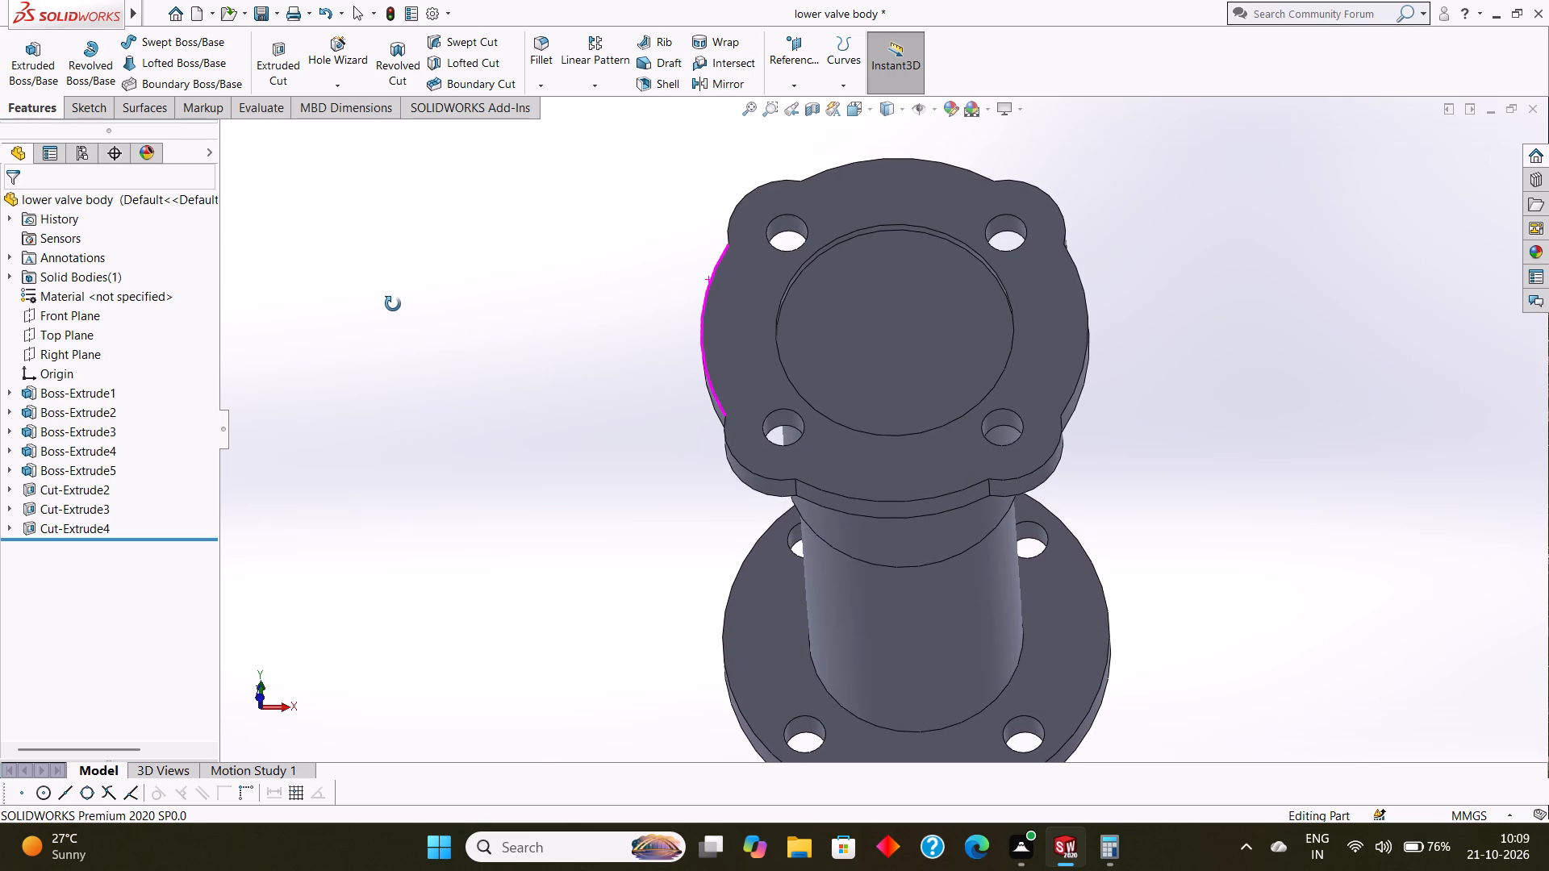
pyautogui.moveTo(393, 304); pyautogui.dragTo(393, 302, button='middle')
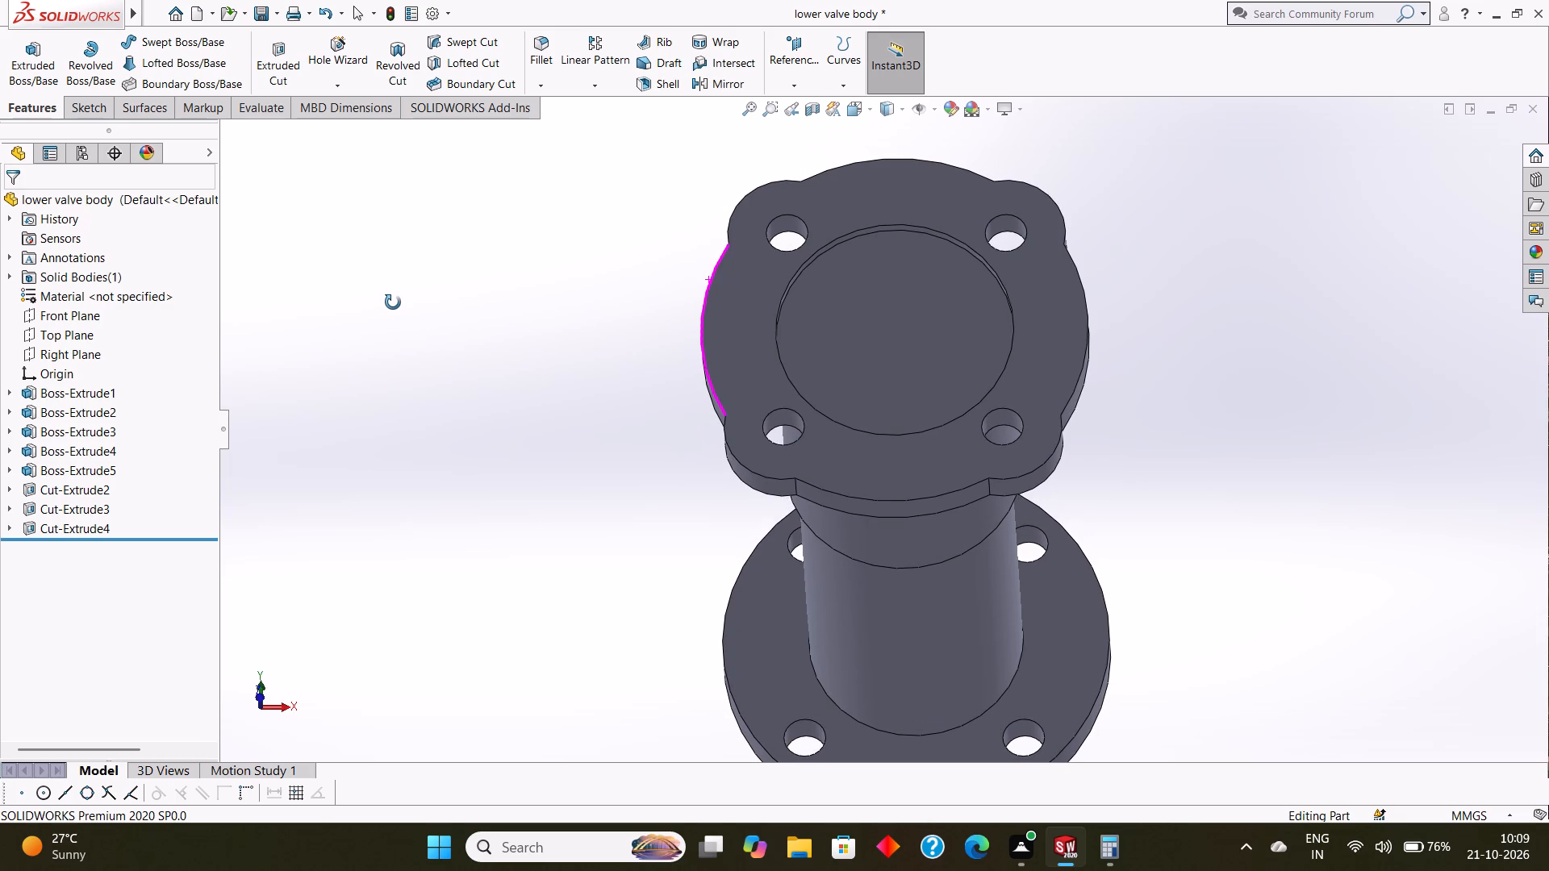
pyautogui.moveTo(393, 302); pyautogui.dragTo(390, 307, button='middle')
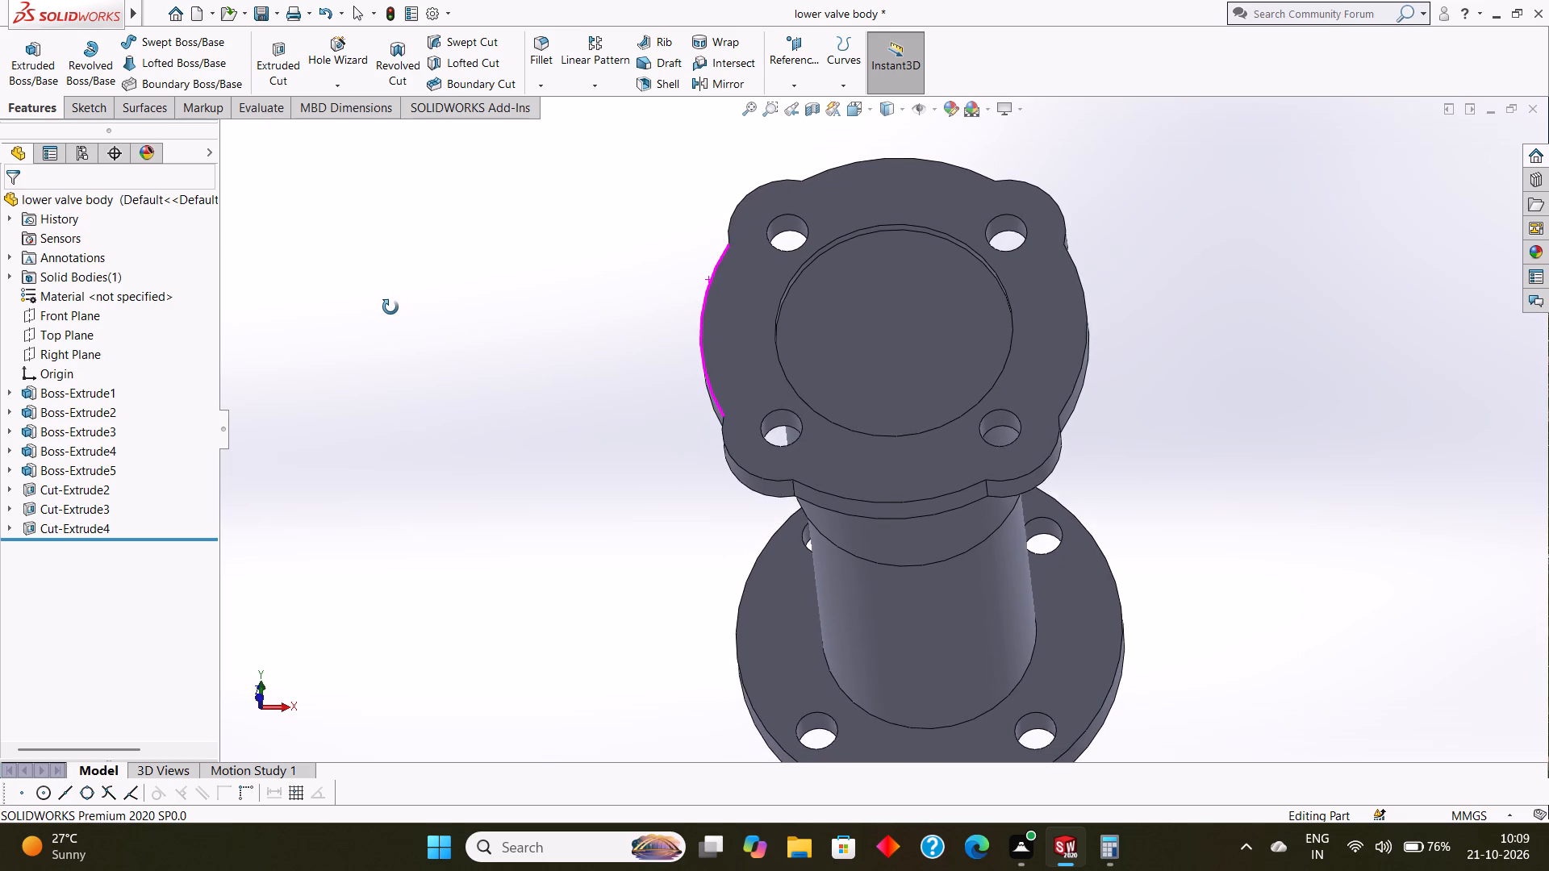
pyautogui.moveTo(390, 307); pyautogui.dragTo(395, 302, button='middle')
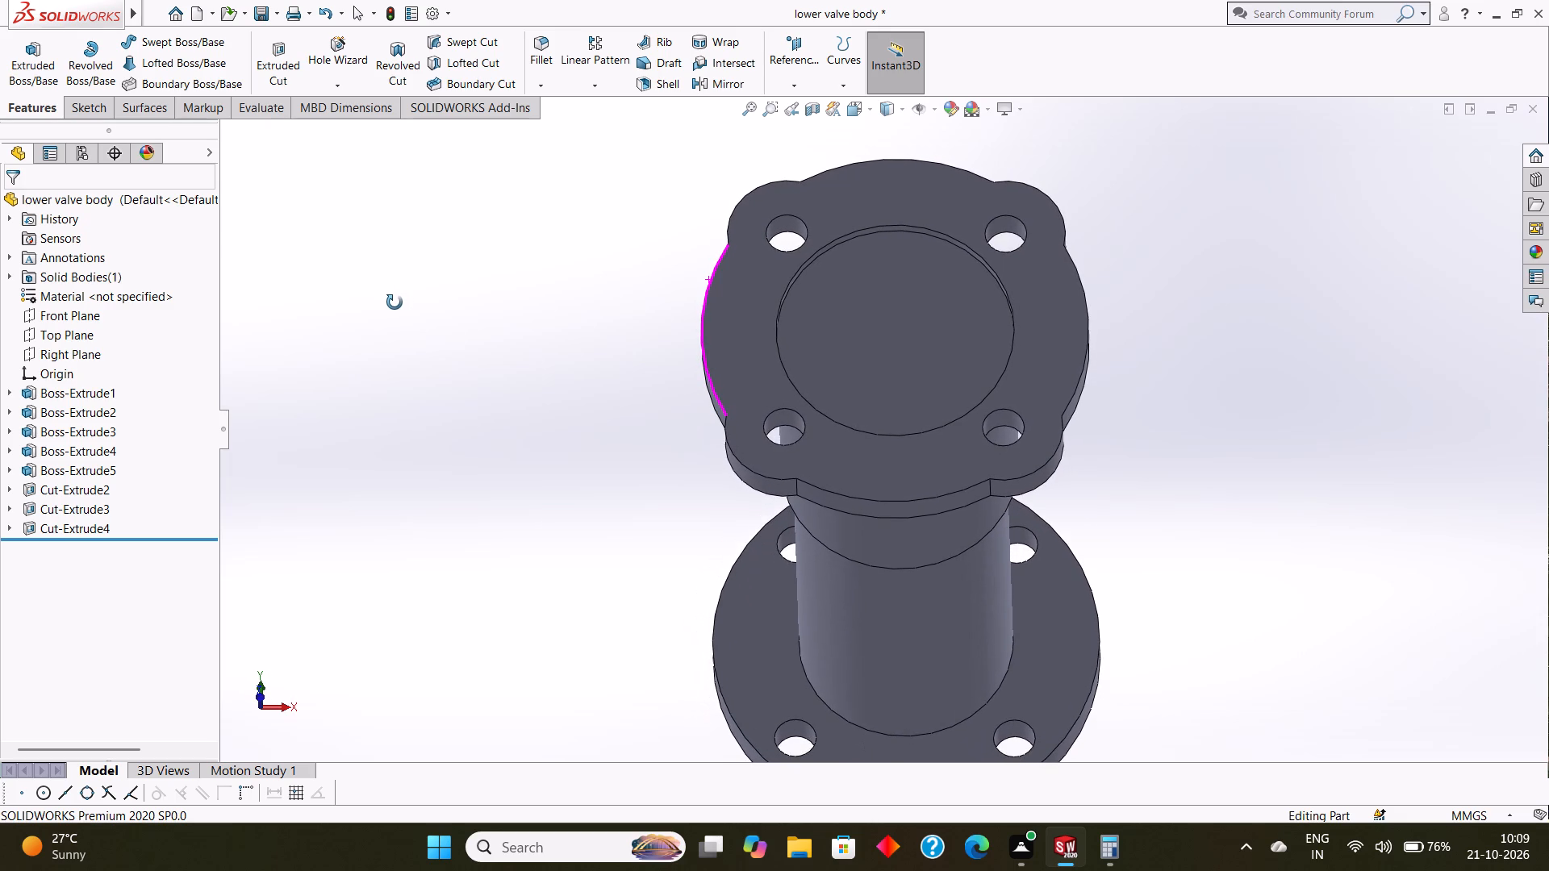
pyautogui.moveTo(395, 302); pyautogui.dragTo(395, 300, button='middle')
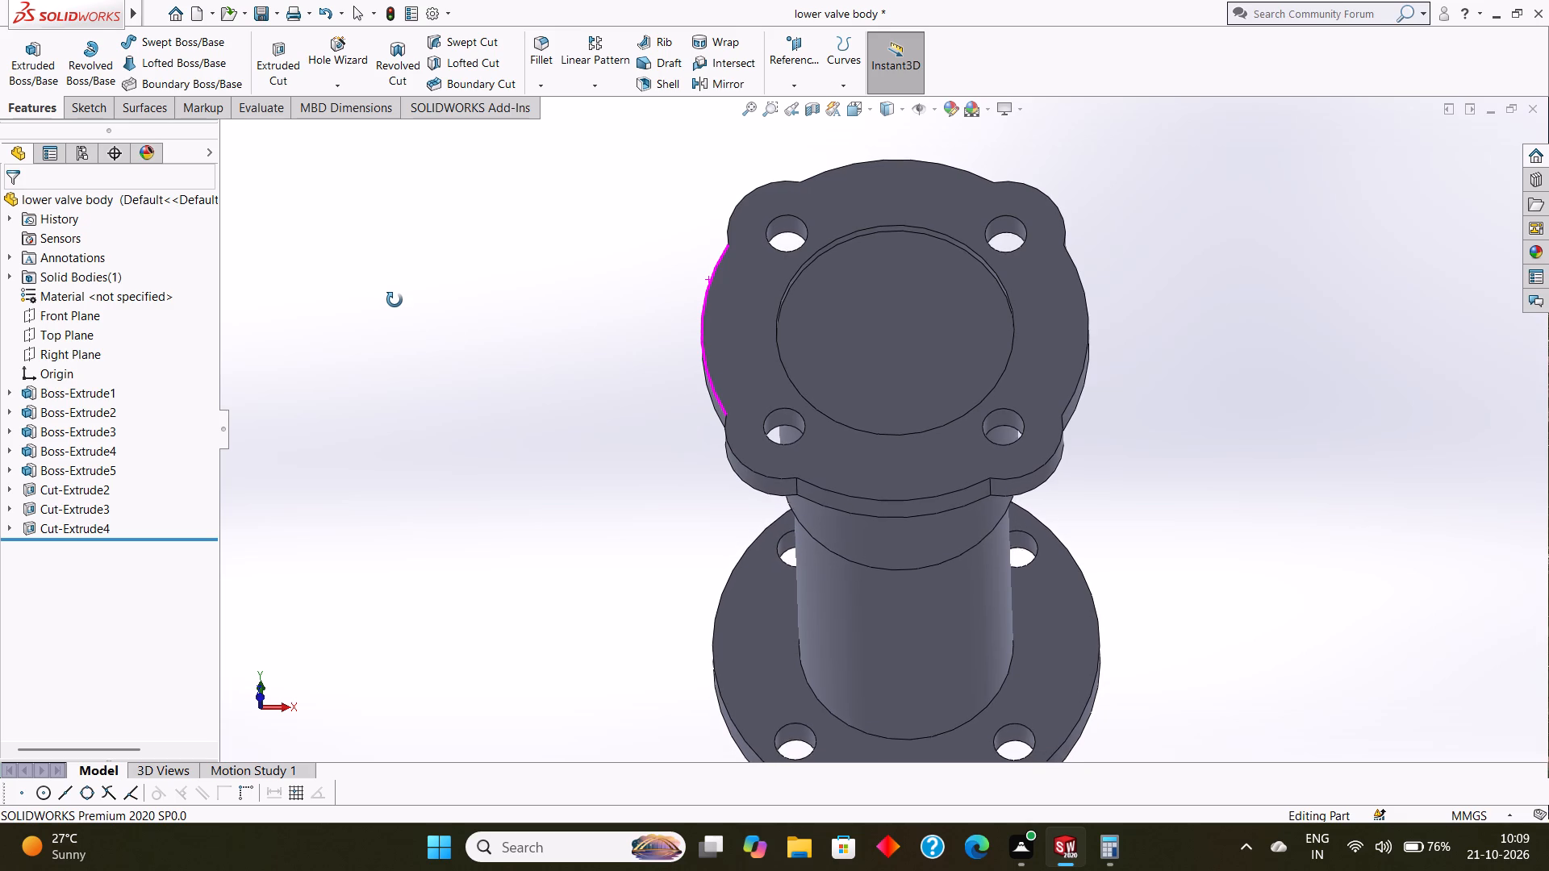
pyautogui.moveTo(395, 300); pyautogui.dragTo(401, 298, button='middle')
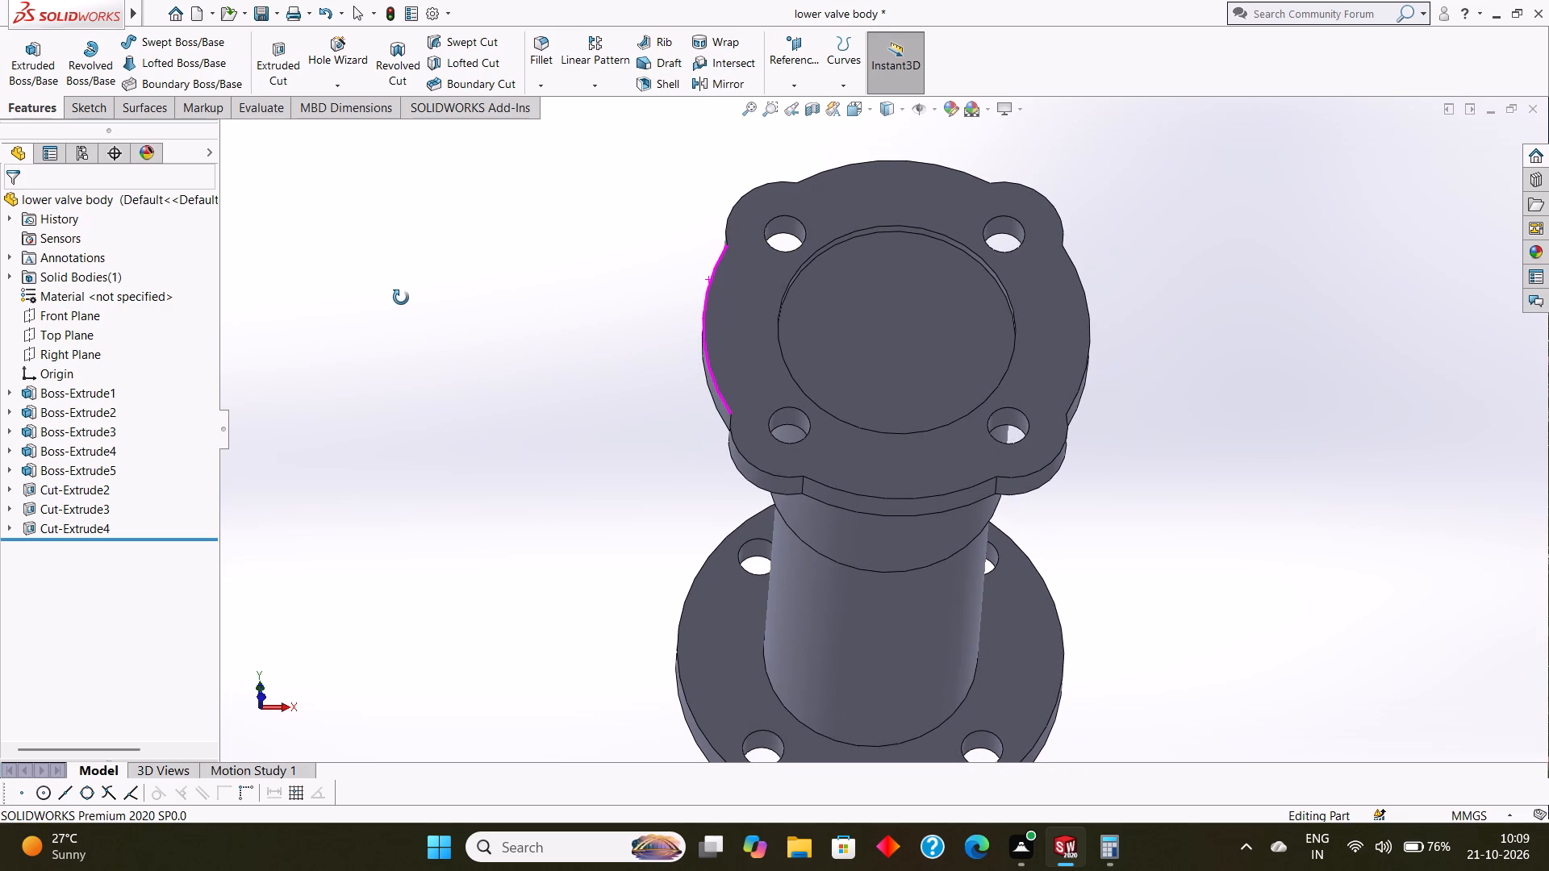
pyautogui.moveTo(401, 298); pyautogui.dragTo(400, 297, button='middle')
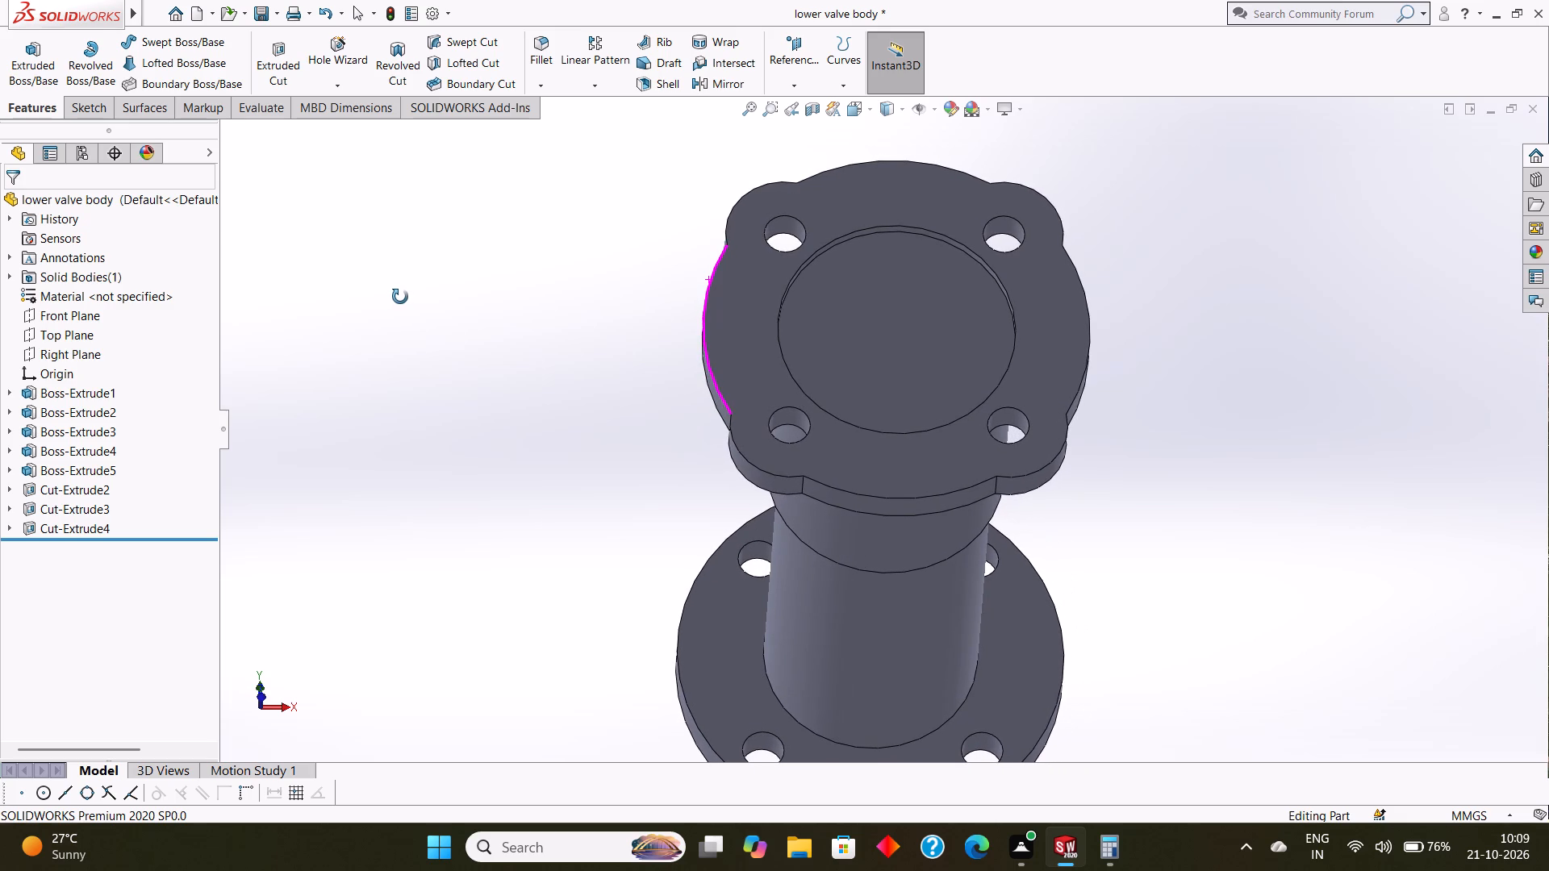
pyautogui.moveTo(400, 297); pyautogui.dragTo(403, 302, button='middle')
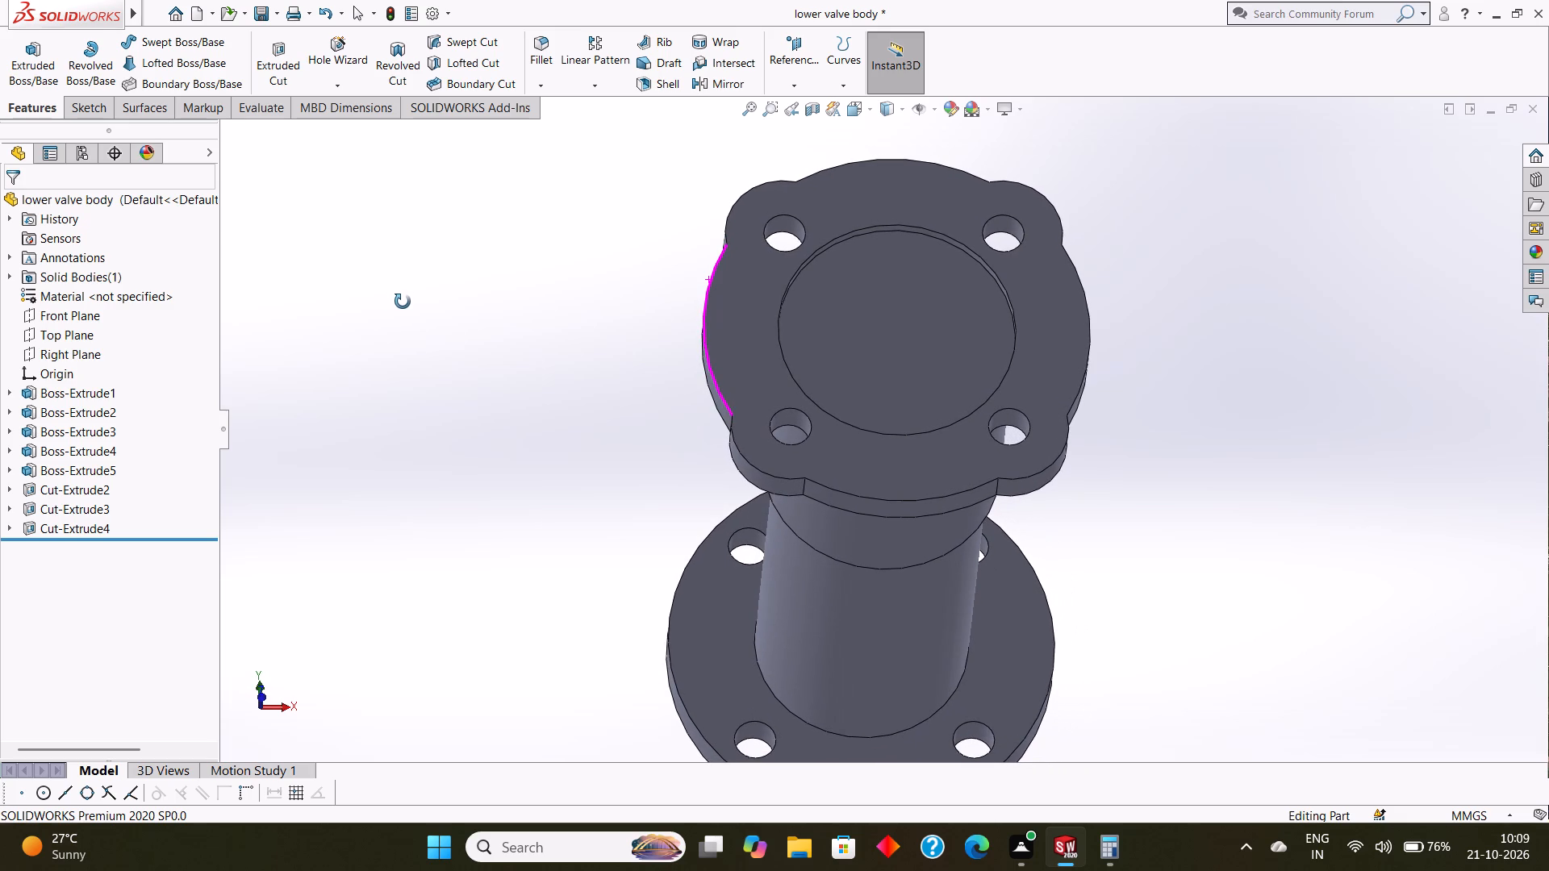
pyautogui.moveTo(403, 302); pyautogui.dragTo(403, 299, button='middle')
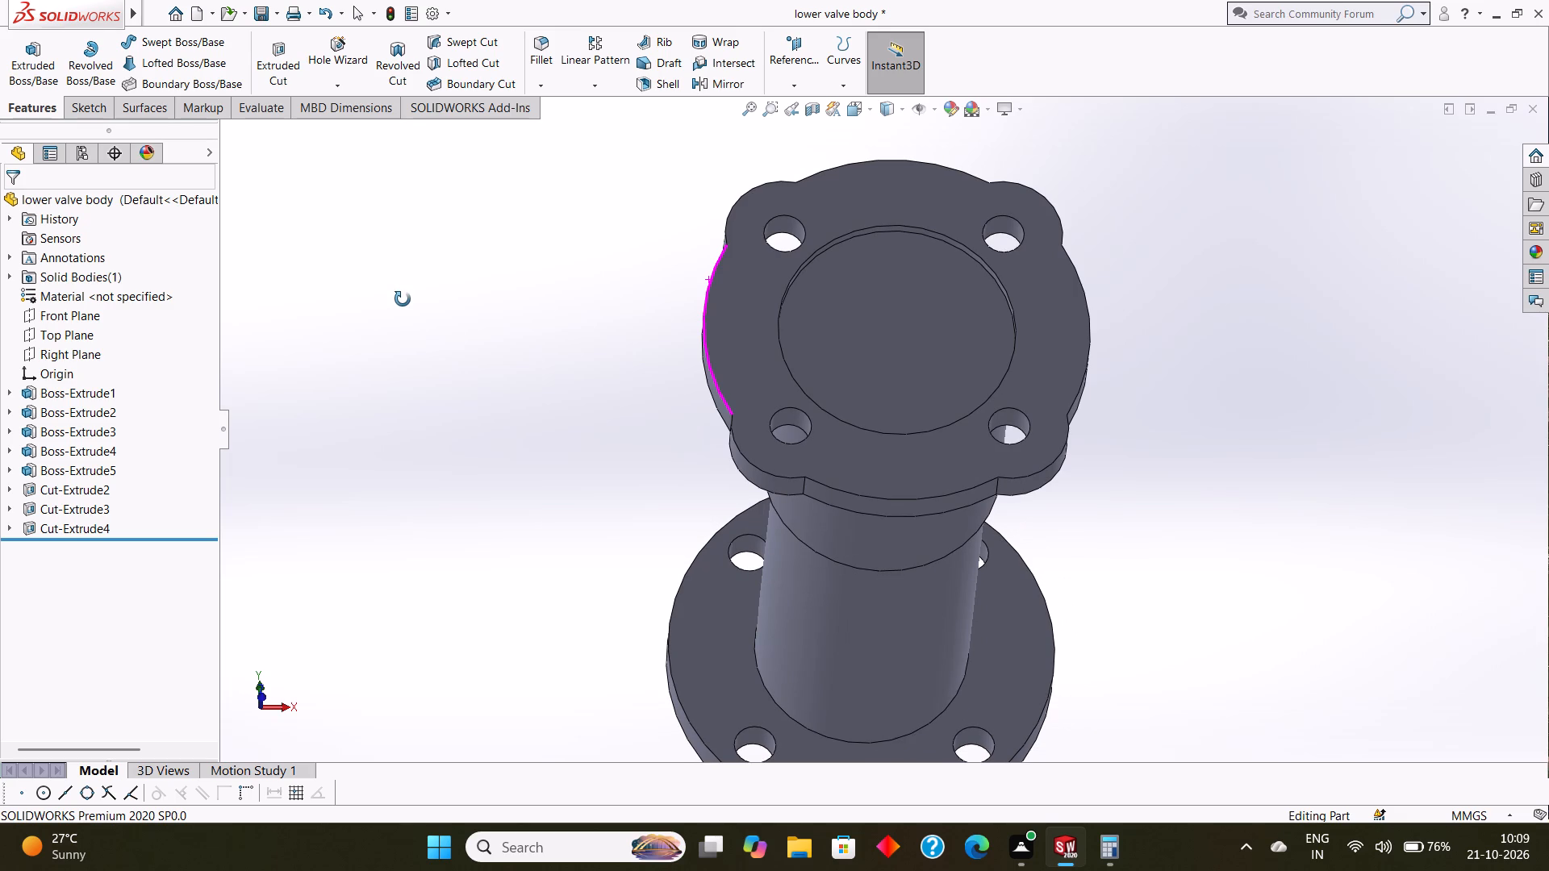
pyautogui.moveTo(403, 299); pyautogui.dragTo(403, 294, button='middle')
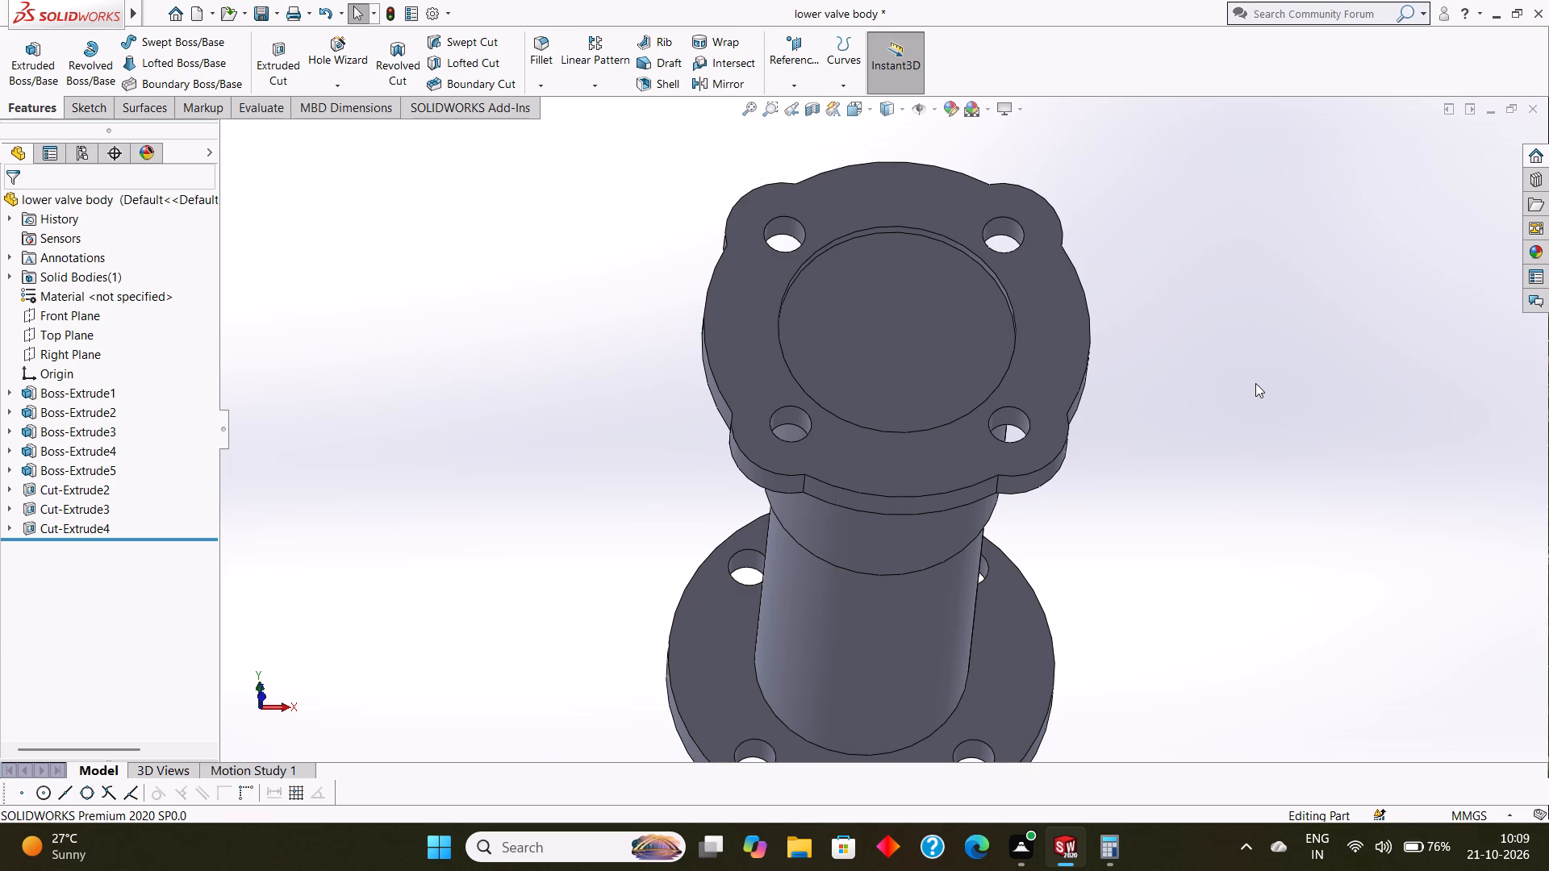
# Start a sketch on the floor of the 40 mm recess and draw a circle about 28 mm in diameter centred on the origin.
pyautogui.moveTo(1255, 383); pyautogui.dragTo(1270, 332, button='middle')
pyautogui.click(858, 294)
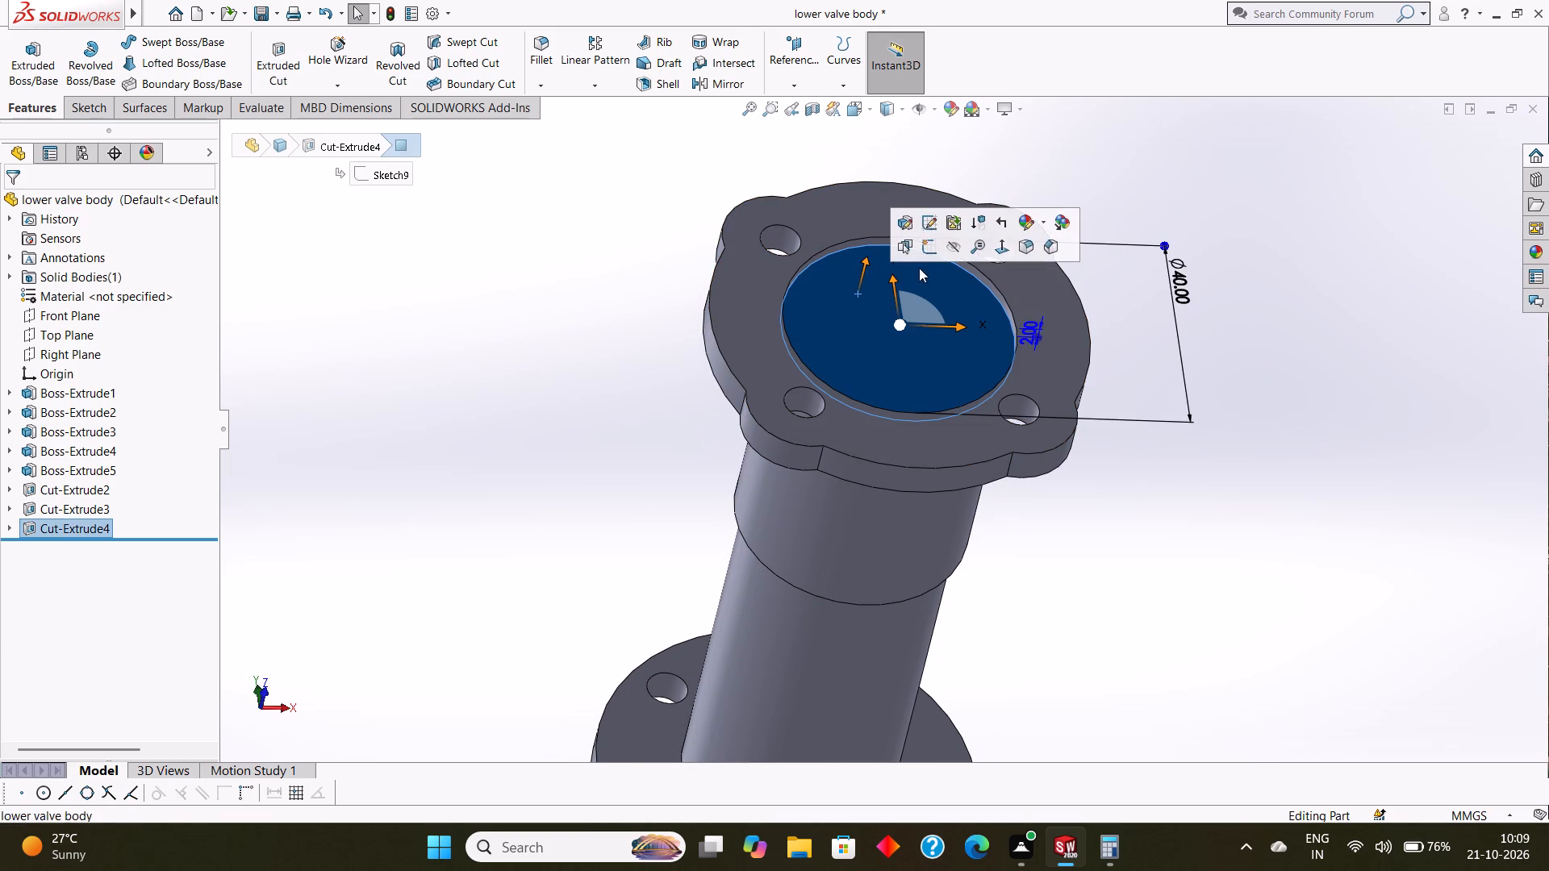
pyautogui.click(929, 250)
pyautogui.press('Escape')
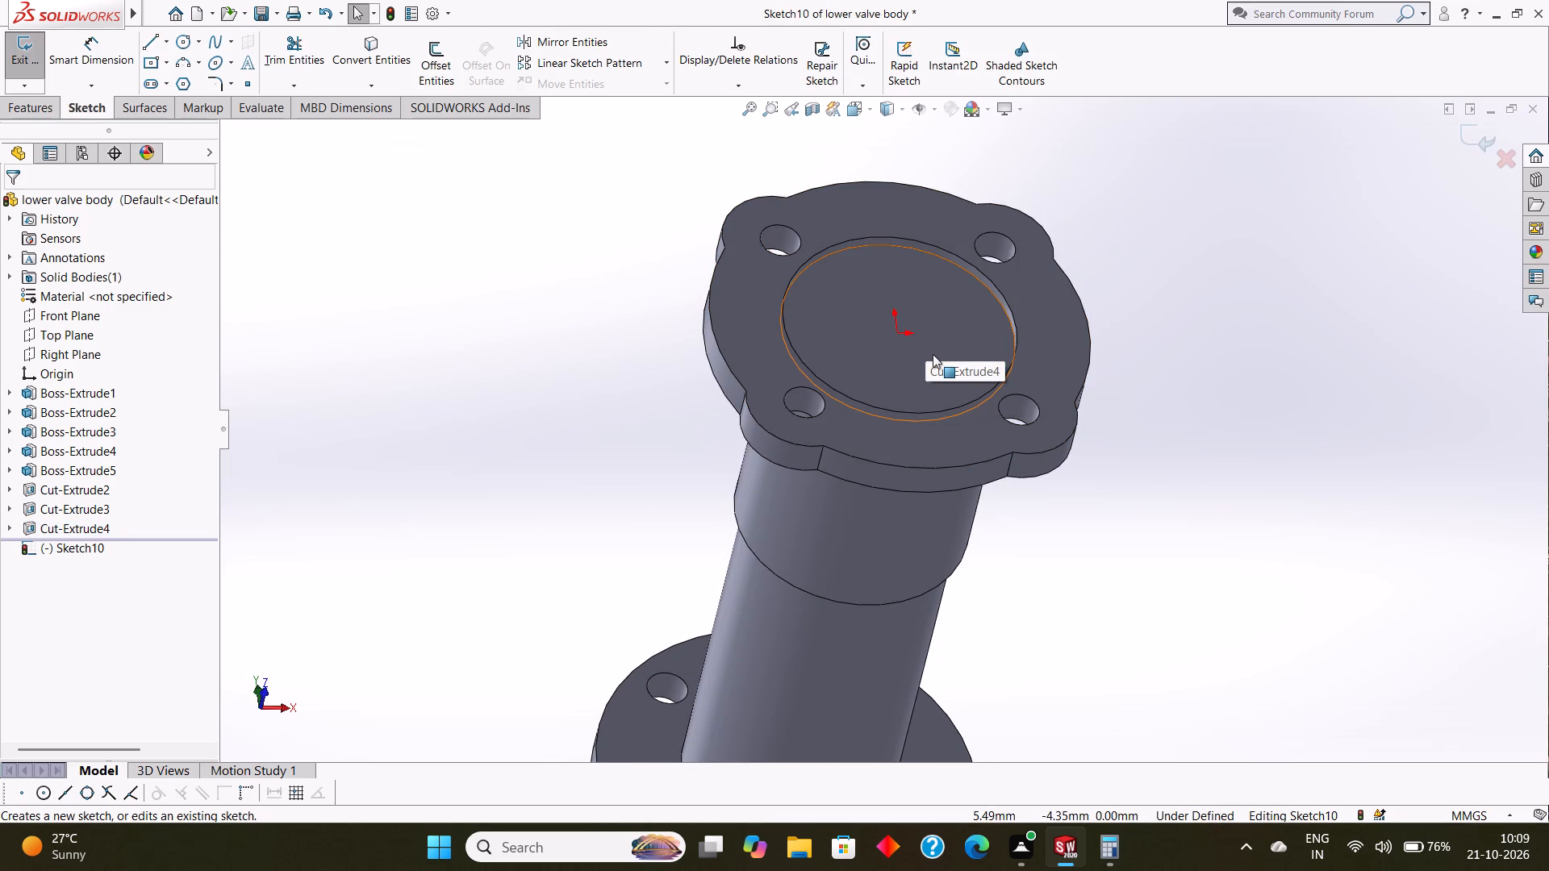
pyautogui.hotkey('ctrl', '8')
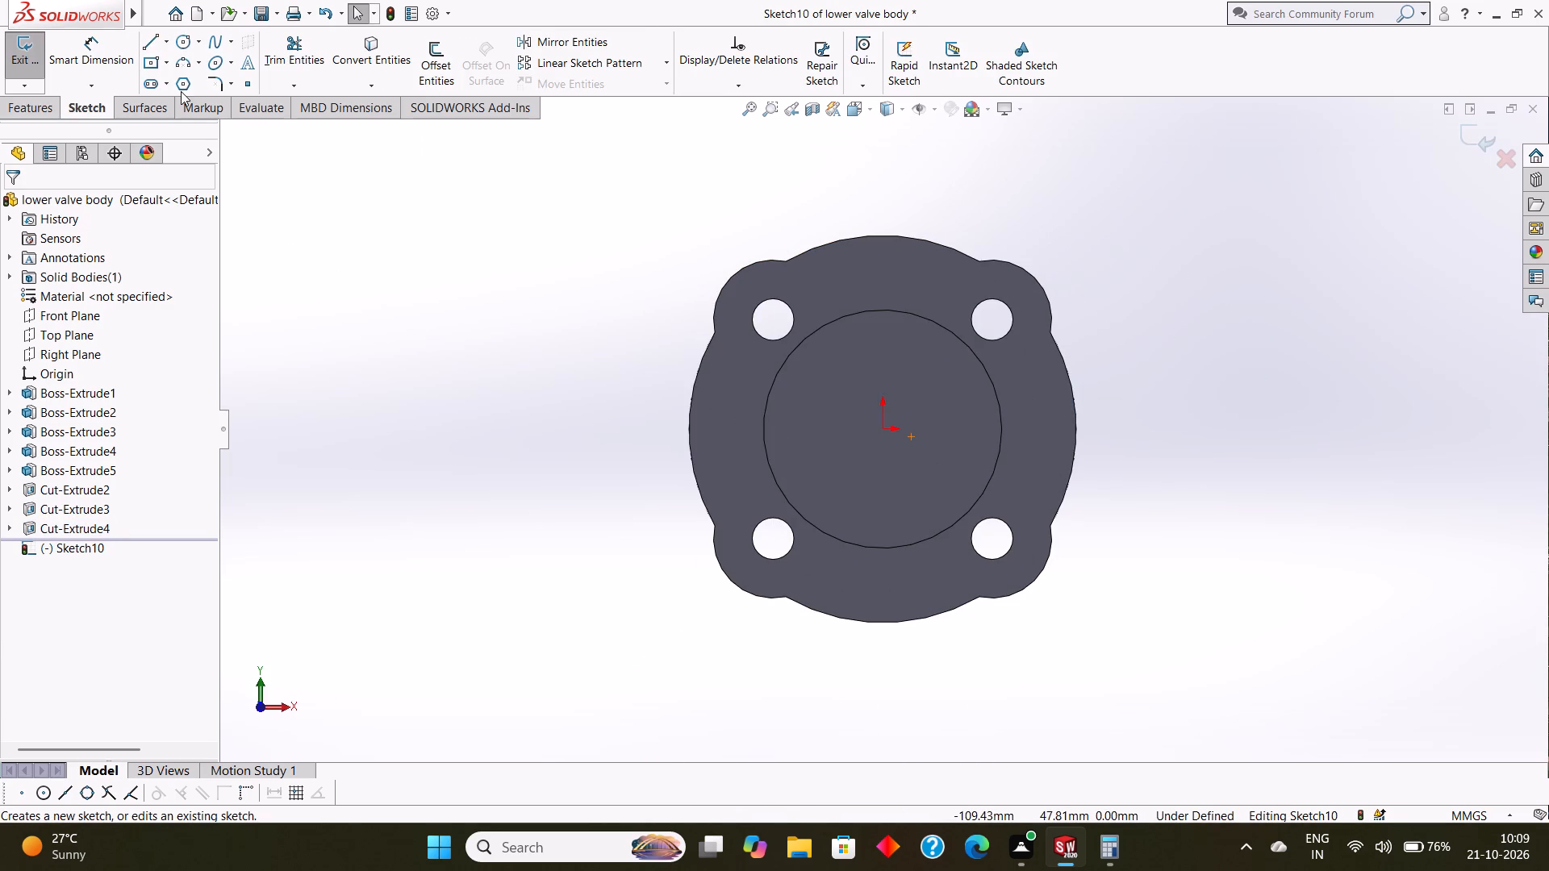
pyautogui.click(178, 27)
pyautogui.click(182, 38)
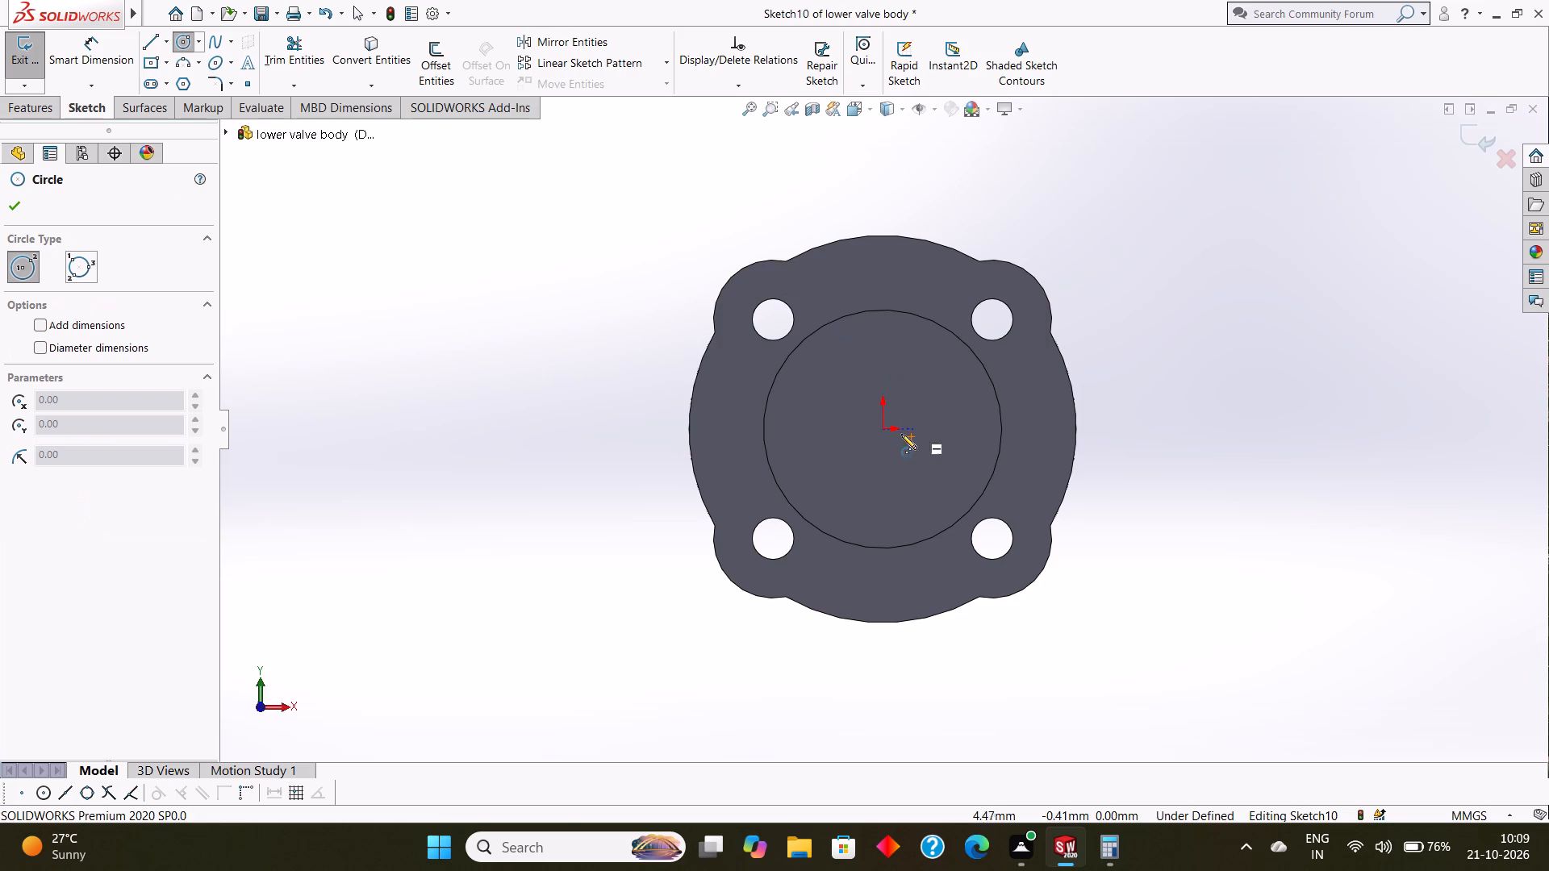
pyautogui.moveTo(885, 427); pyautogui.dragTo(948, 482)
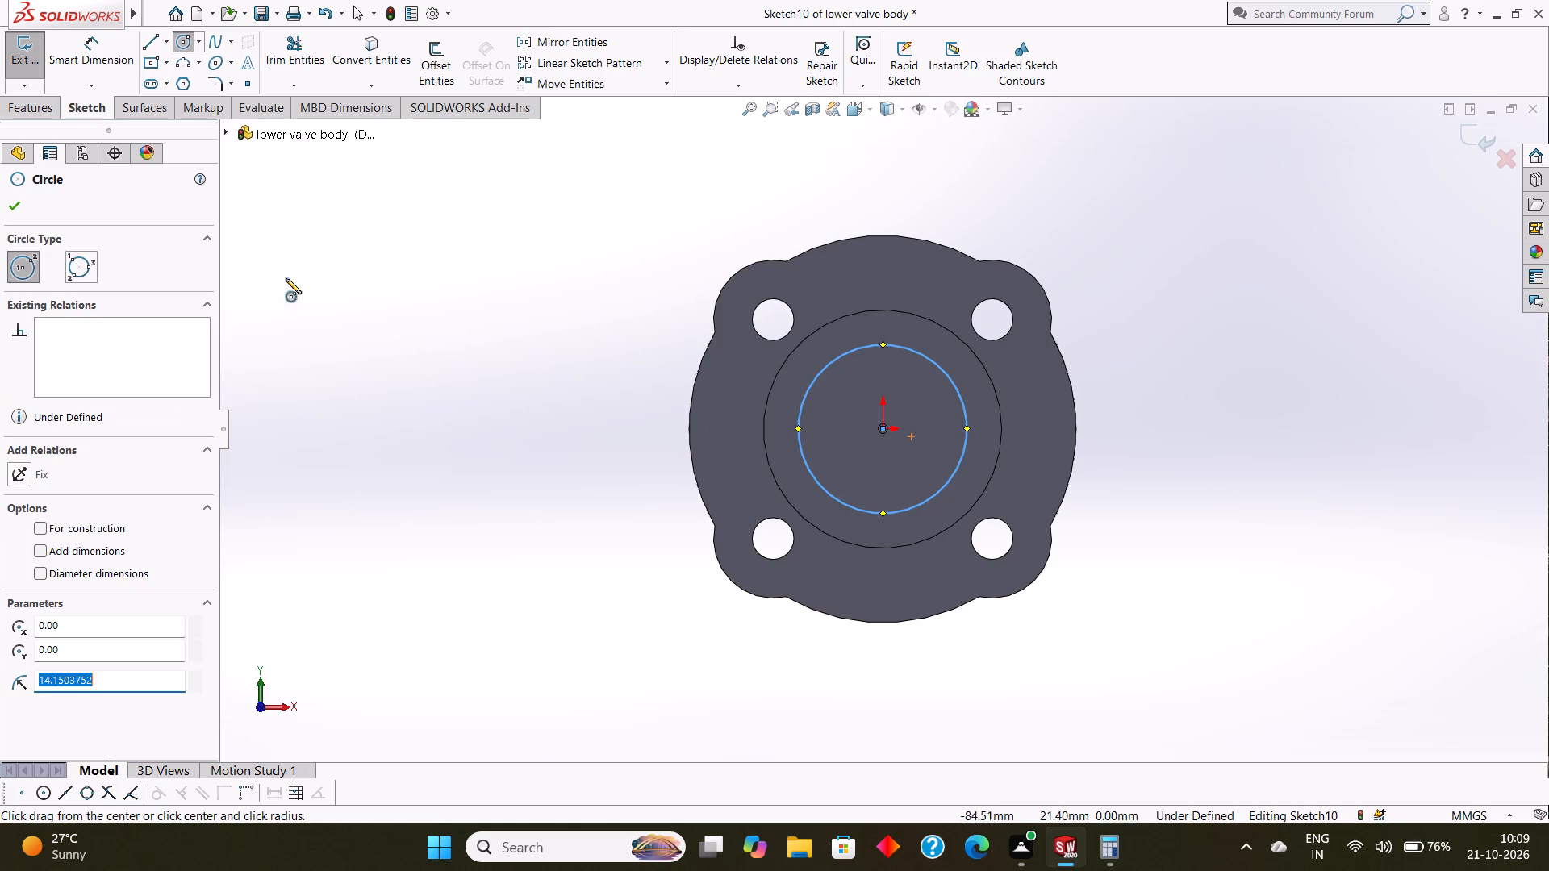
pyautogui.click(15, 209)
# Dimension the centred circle's diameter as 30 mm.
pyautogui.click(95, 48)
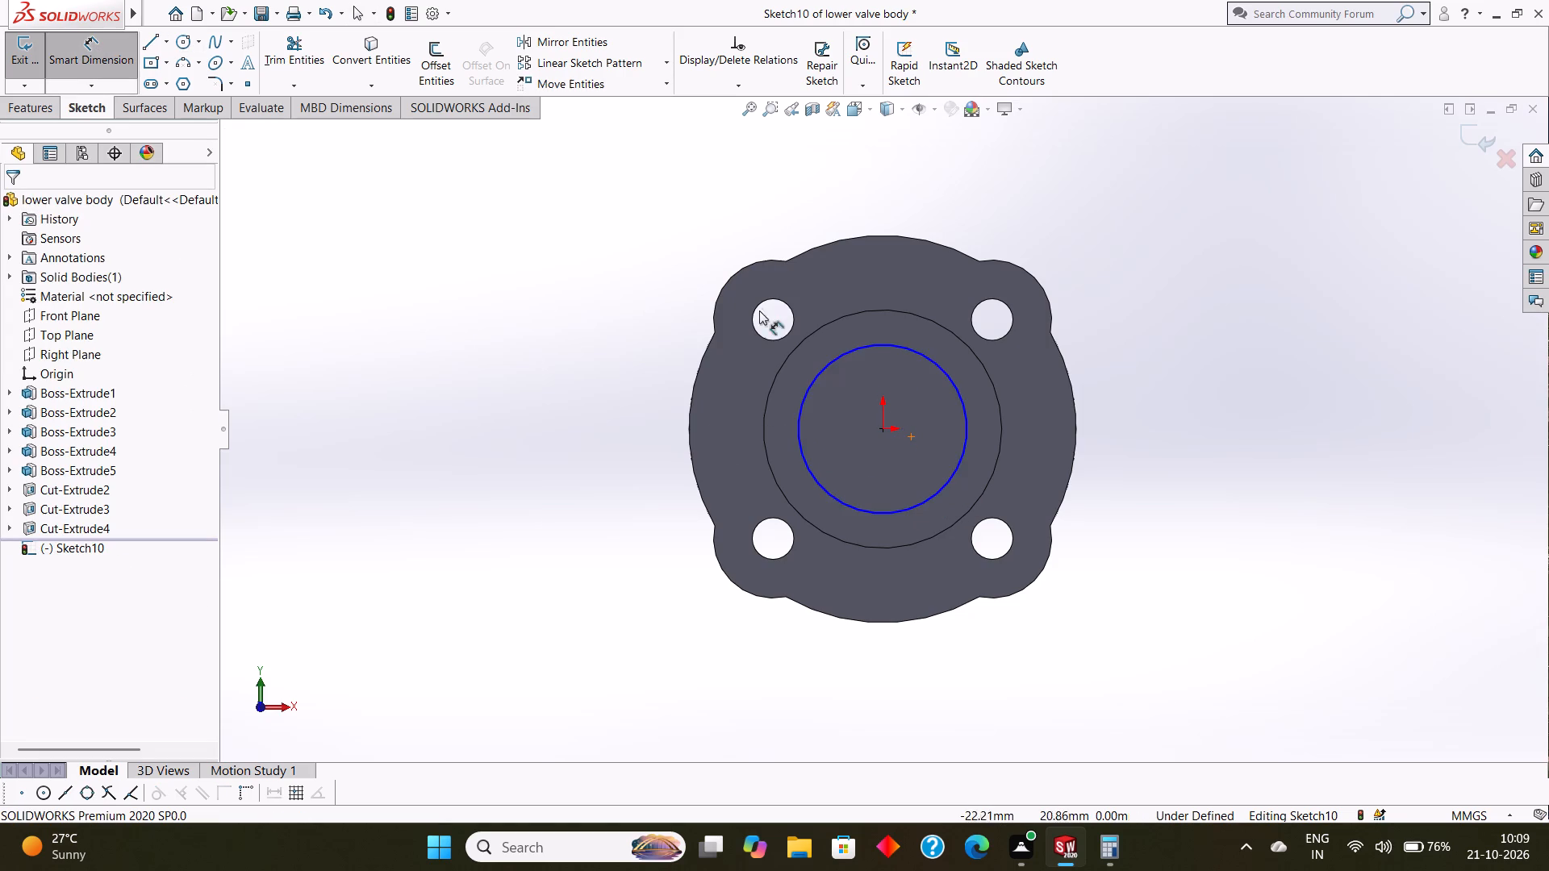
pyautogui.click(866, 350)
pyautogui.click(1265, 390)
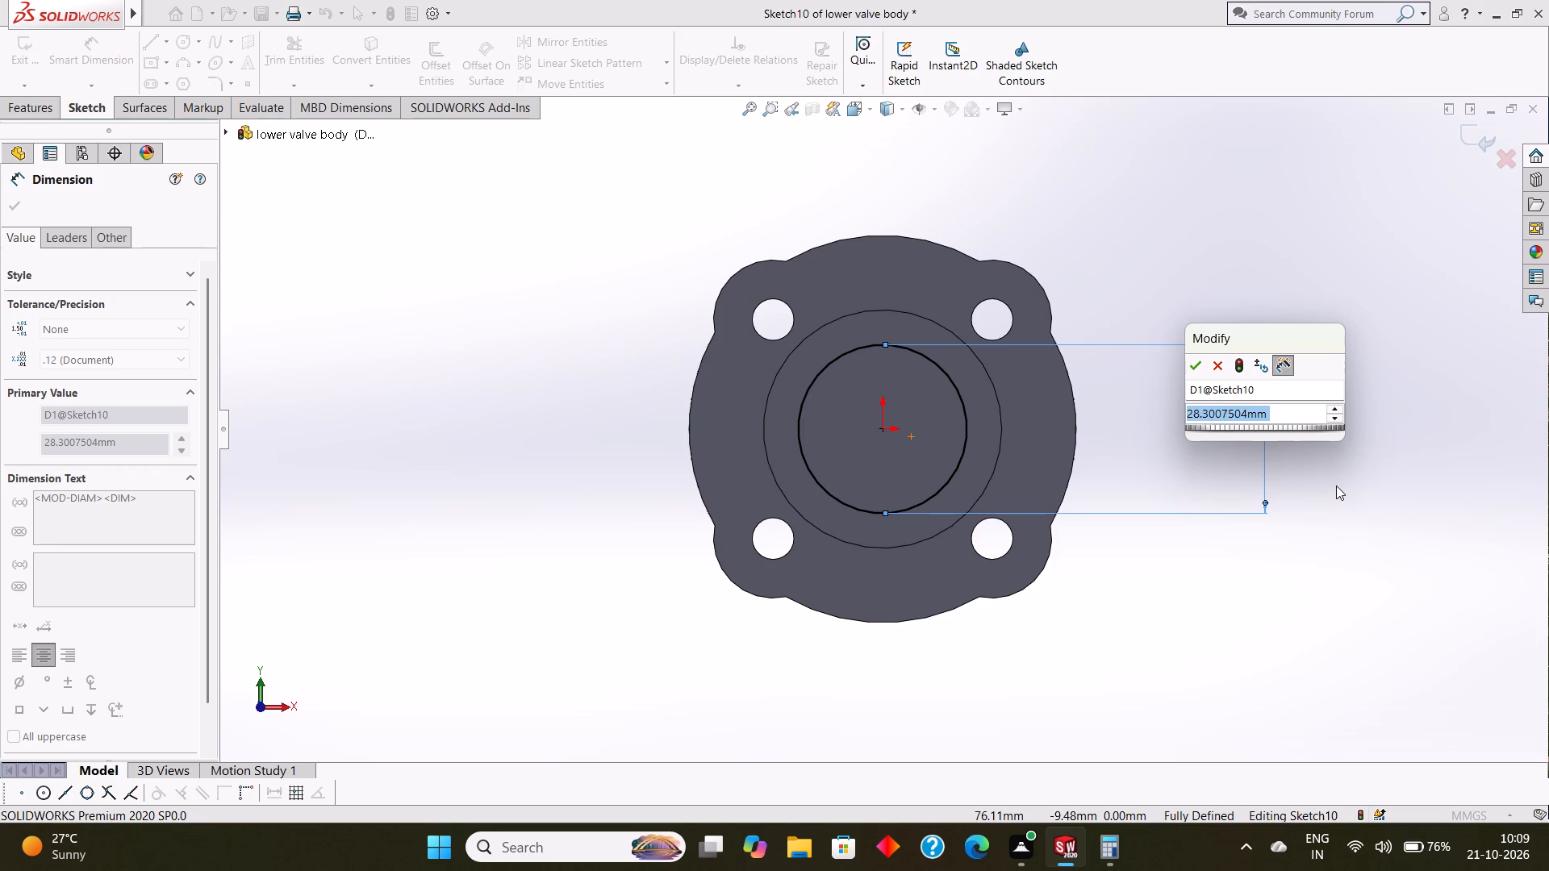
pyautogui.write('36')
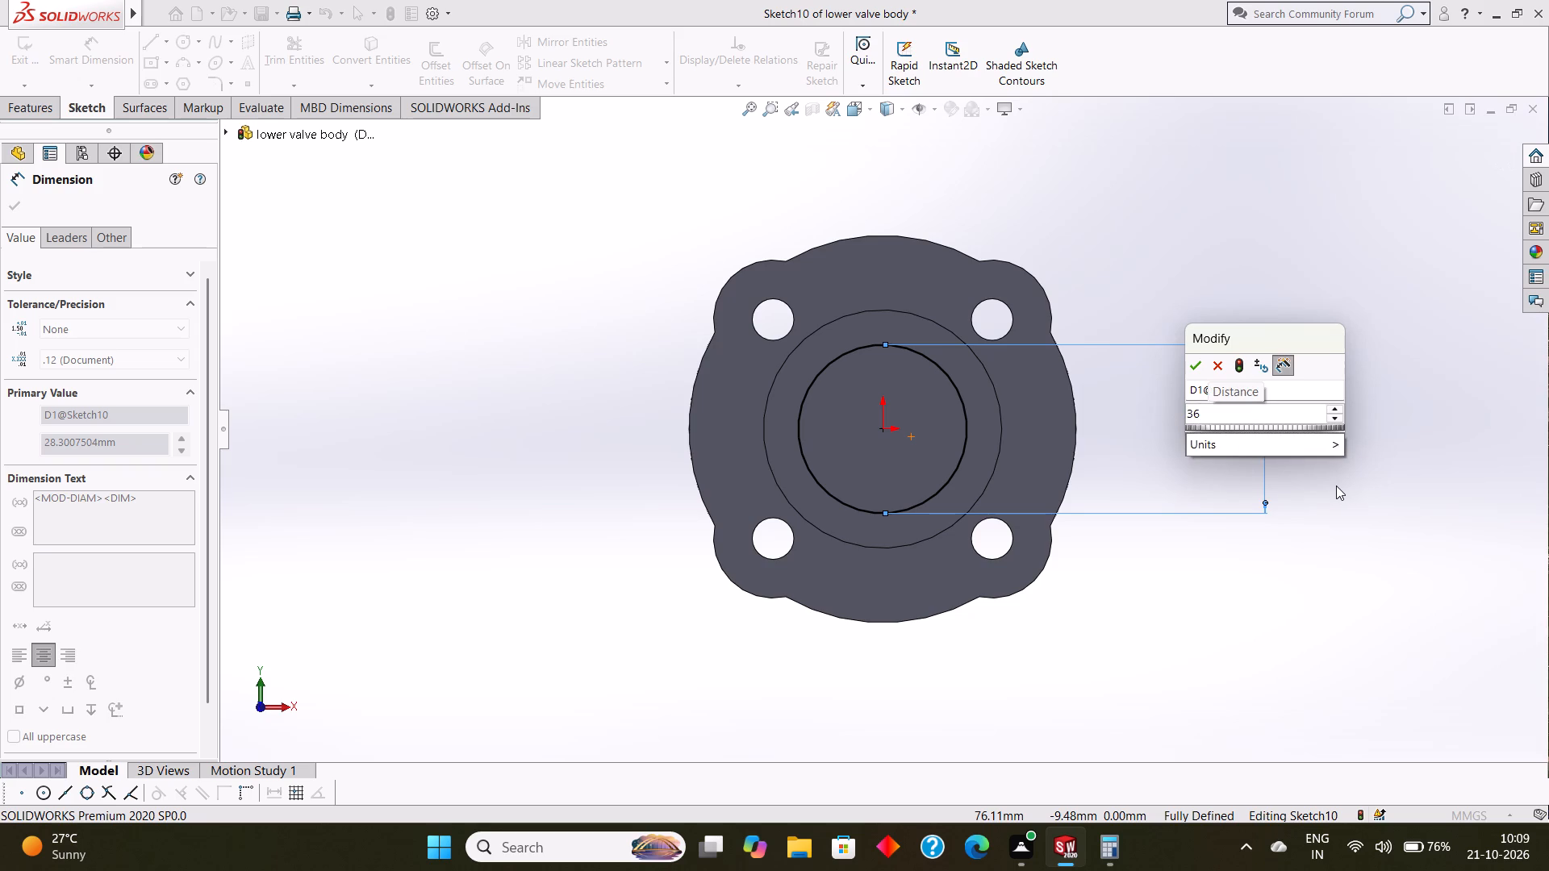
pyautogui.press('BackSpace')
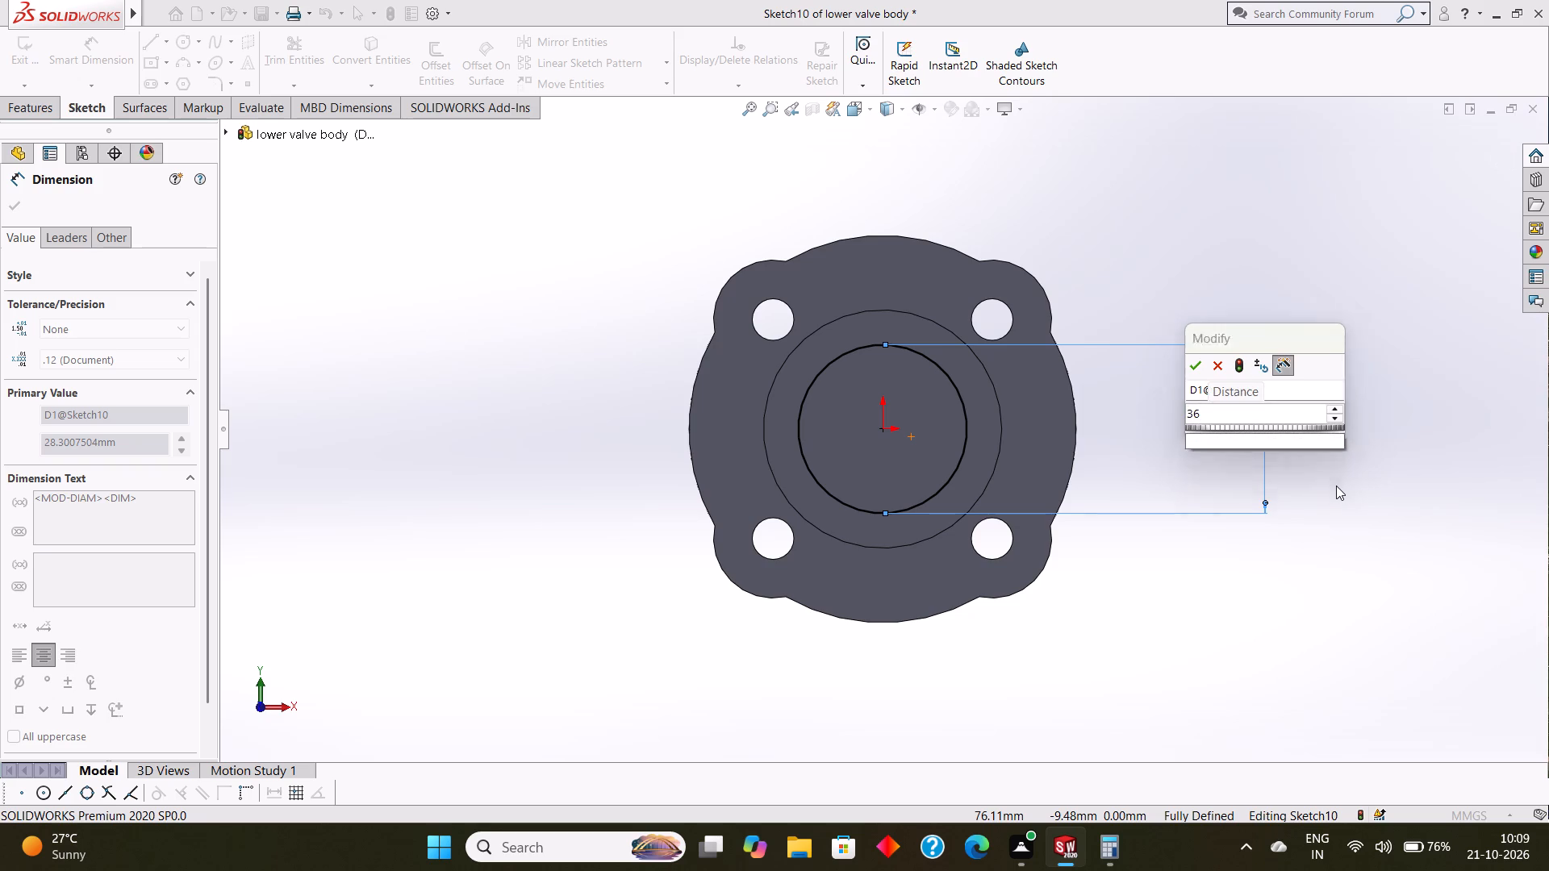
pyautogui.press('0')
pyautogui.press('Return')
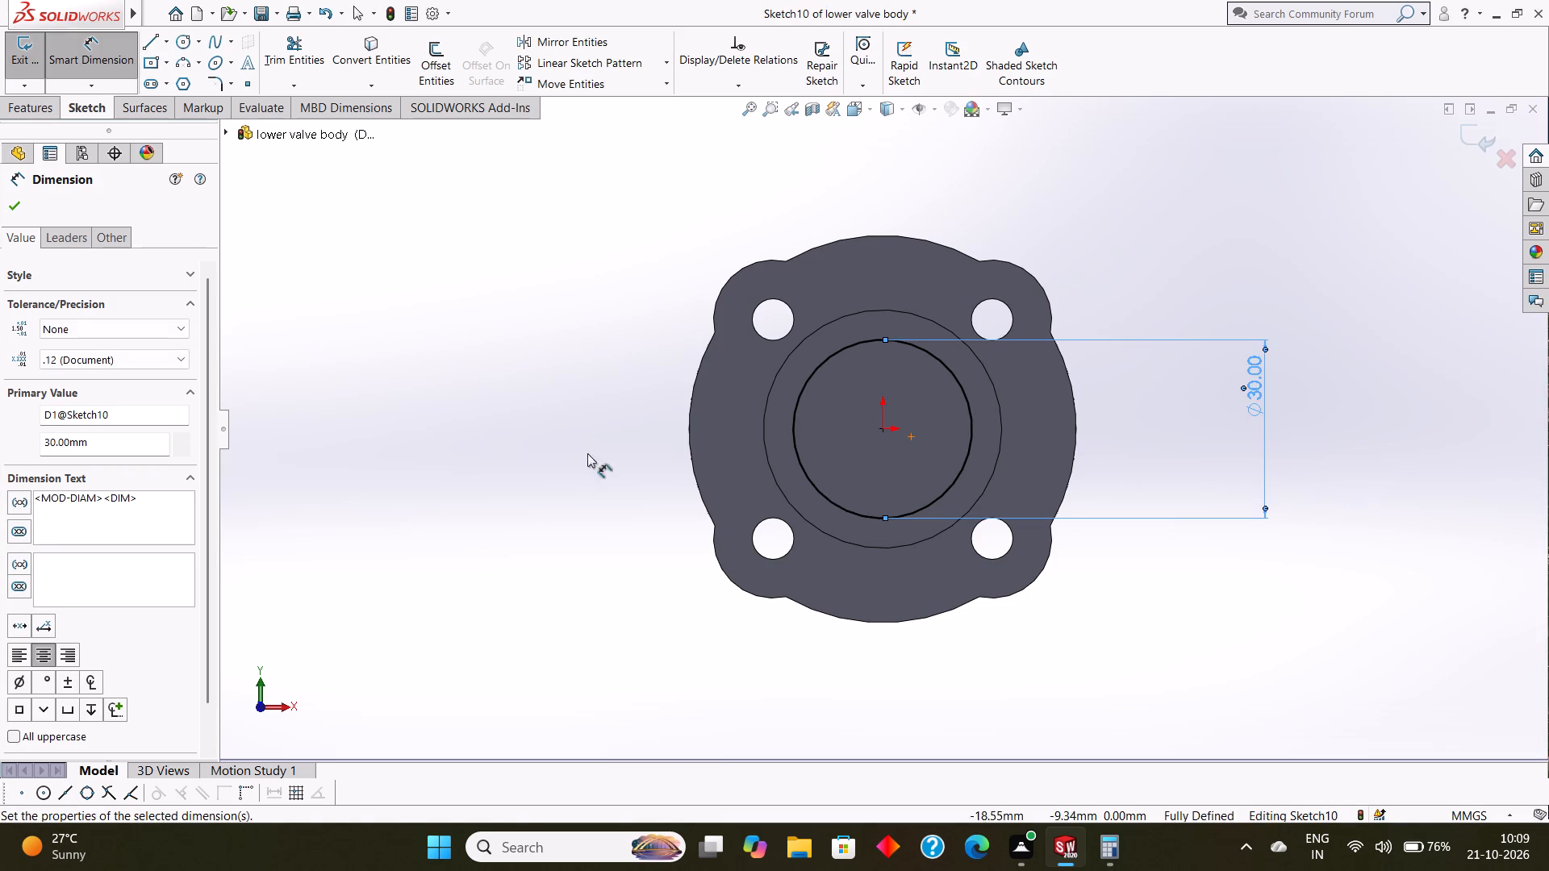
pyautogui.click(17, 199)
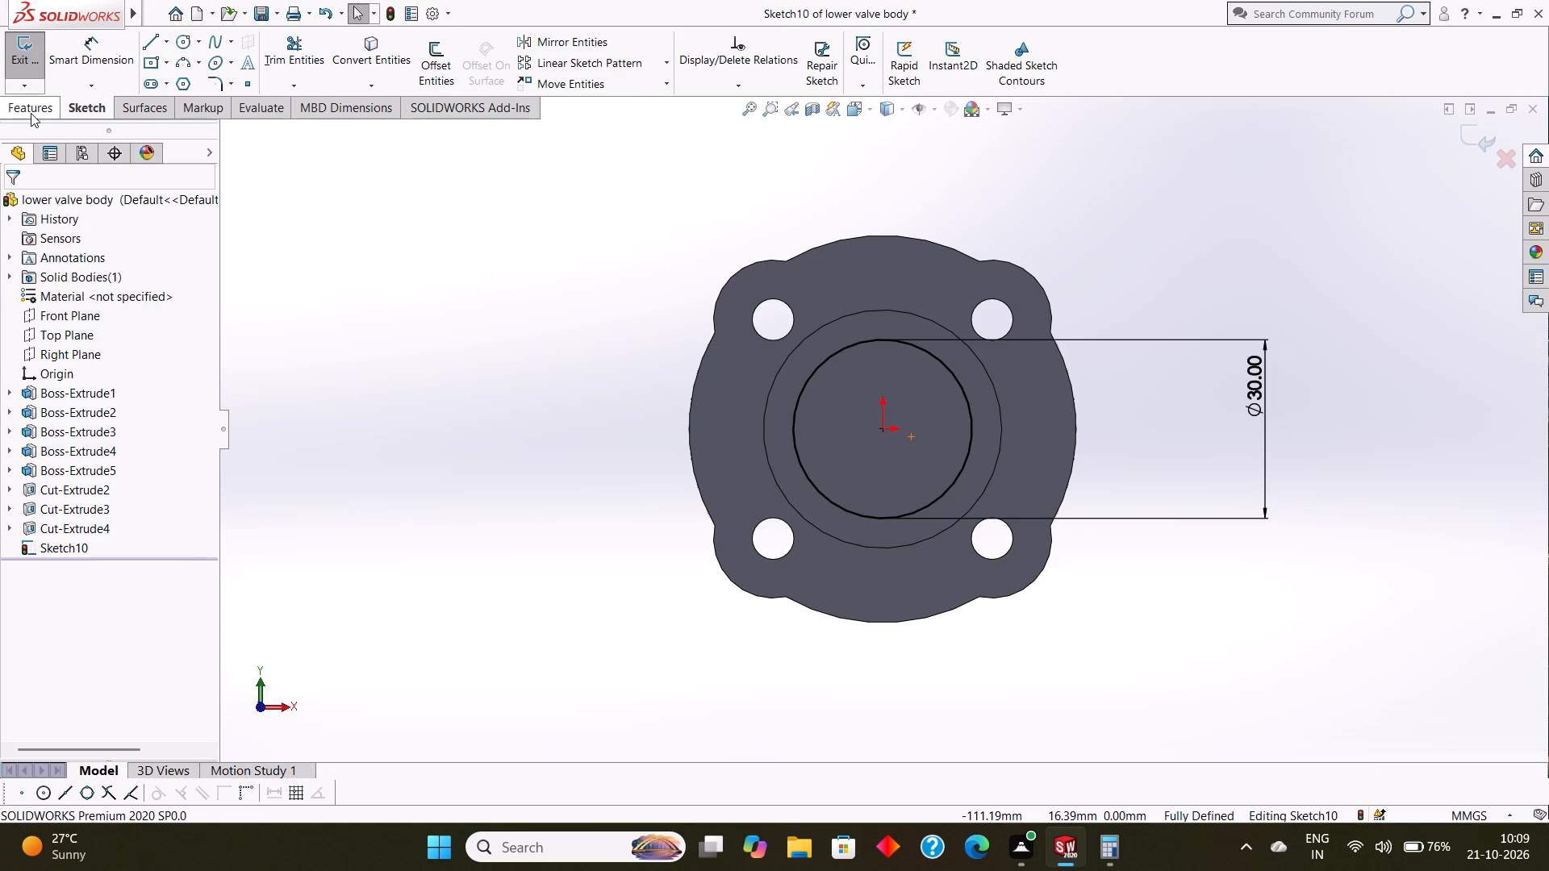
# Cut-extrude the 30 mm circle into the body from the recess floor with a blind depth of 15 mm.
pyautogui.click(31, 113)
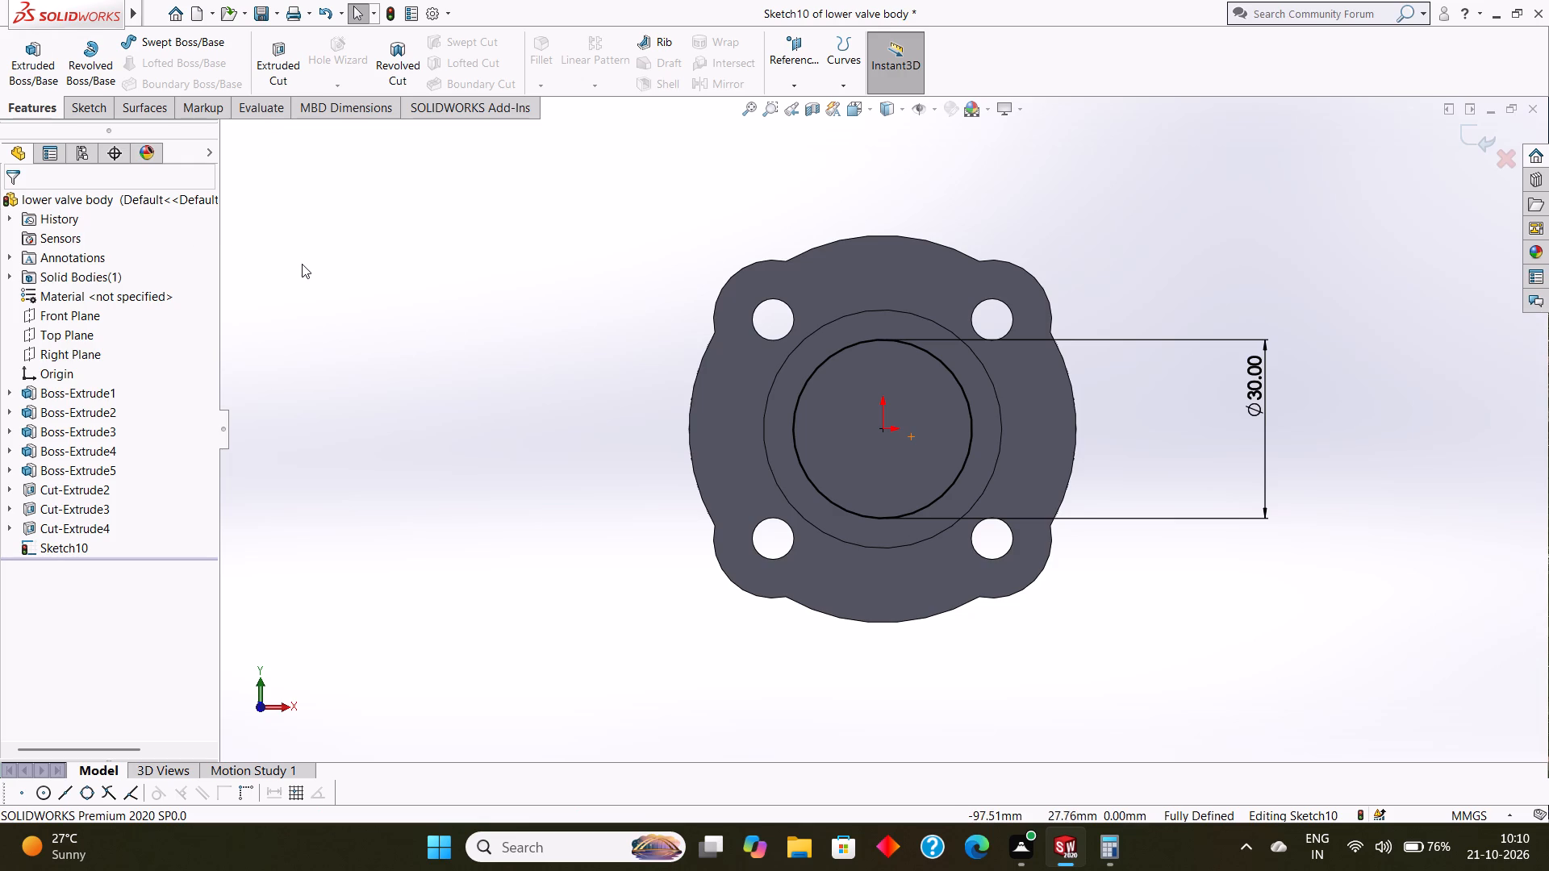
pyautogui.click(99, 106)
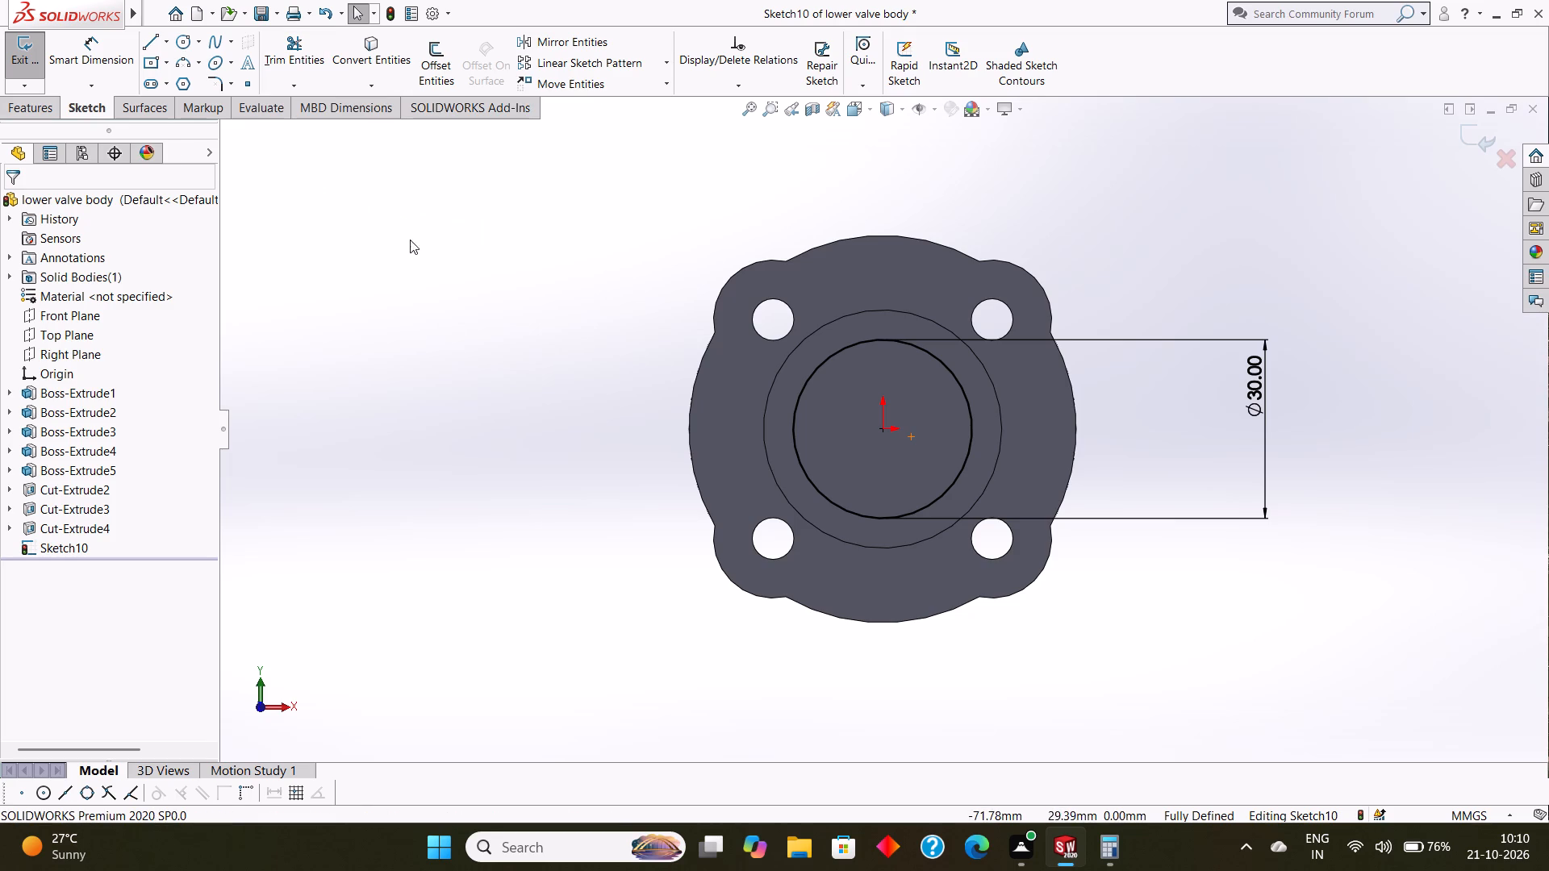
pyautogui.click(47, 103)
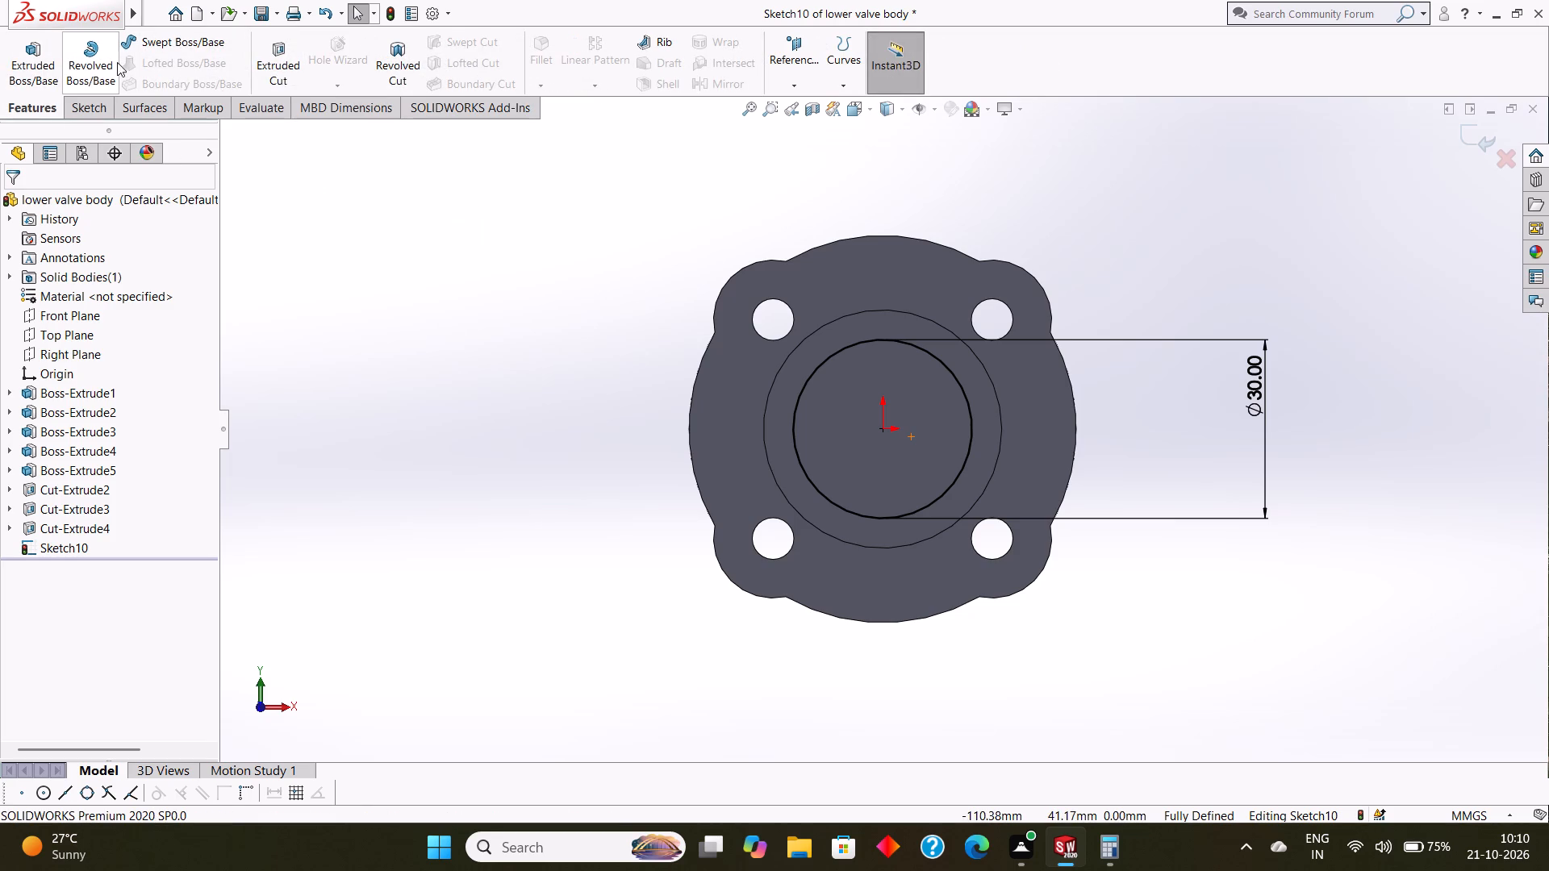
pyautogui.click(262, 58)
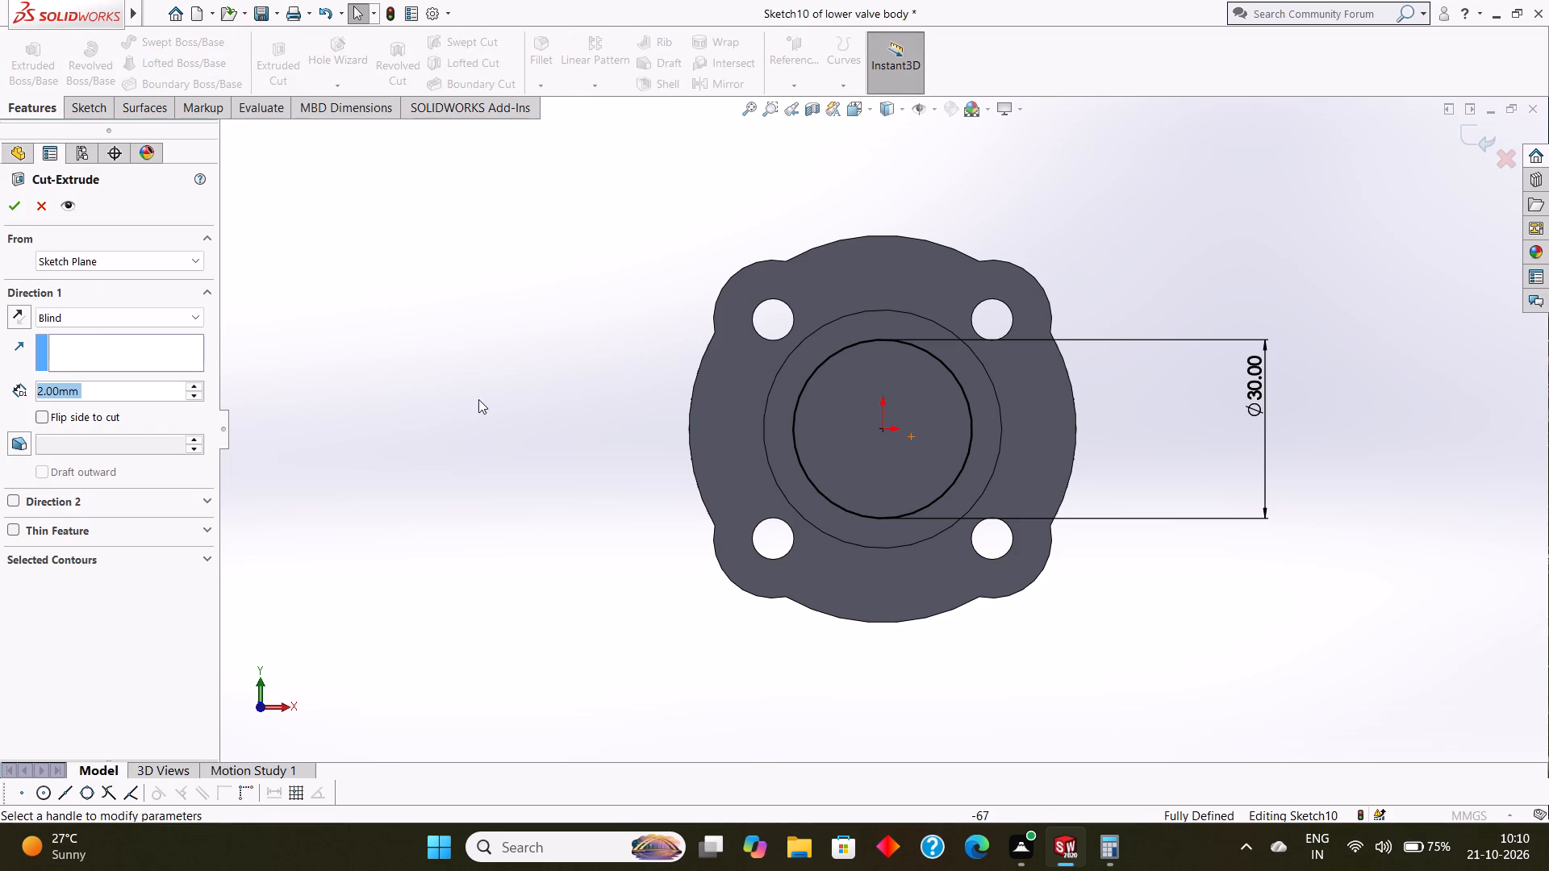
pyautogui.moveTo(480, 405); pyautogui.dragTo(489, 294, button='middle')
pyautogui.moveTo(658, 340); pyautogui.dragTo(674, 269, button='middle')
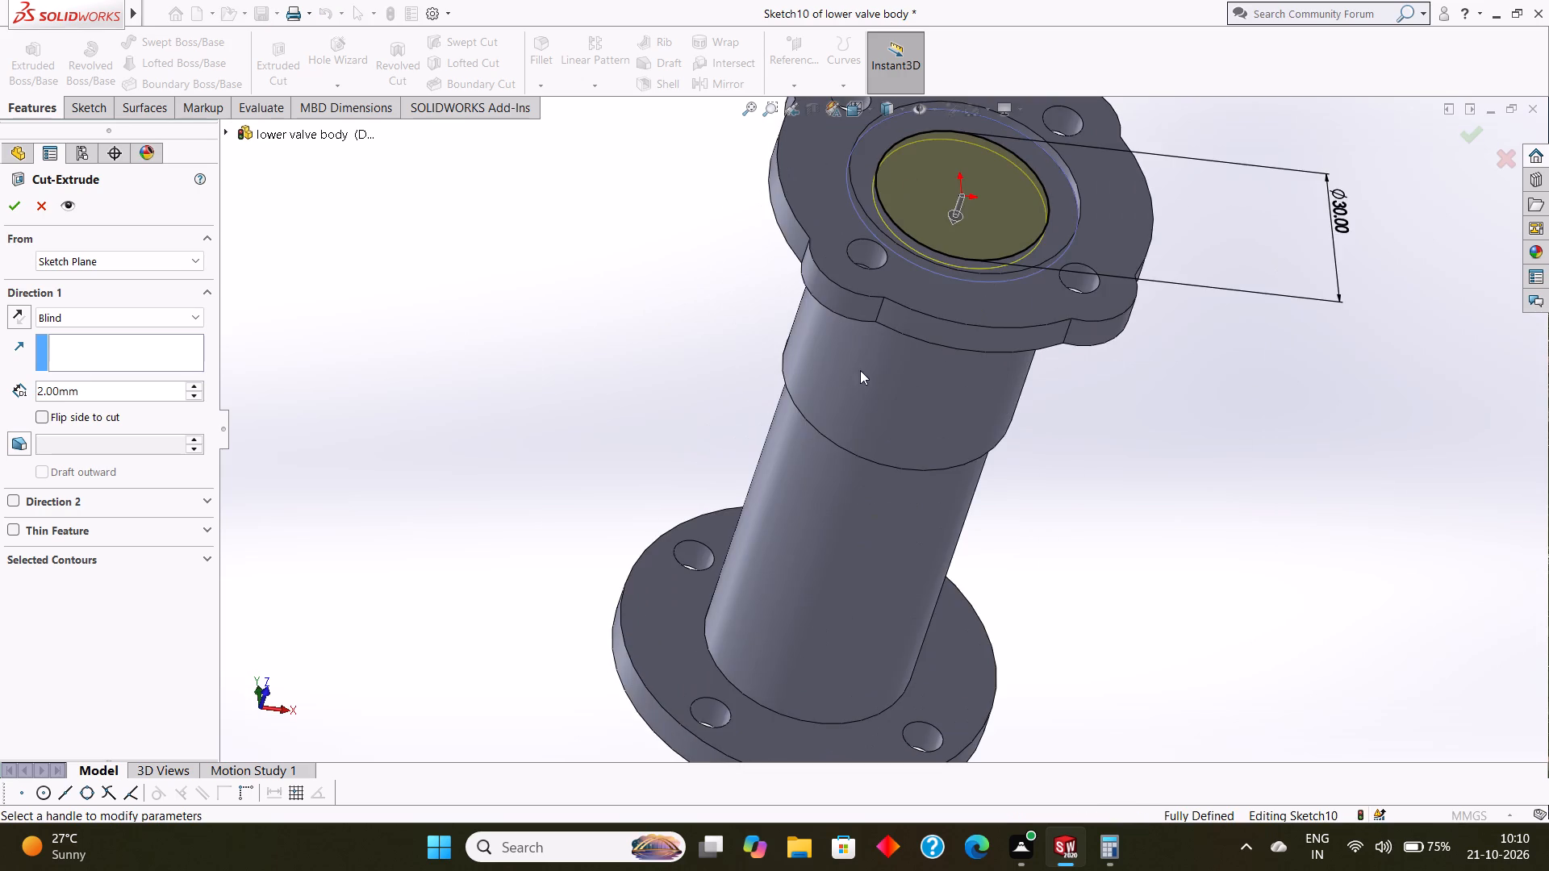
pyautogui.scroll(3, 524, 421)
pyautogui.moveTo(545, 411); pyautogui.dragTo(533, 335, button='middle')
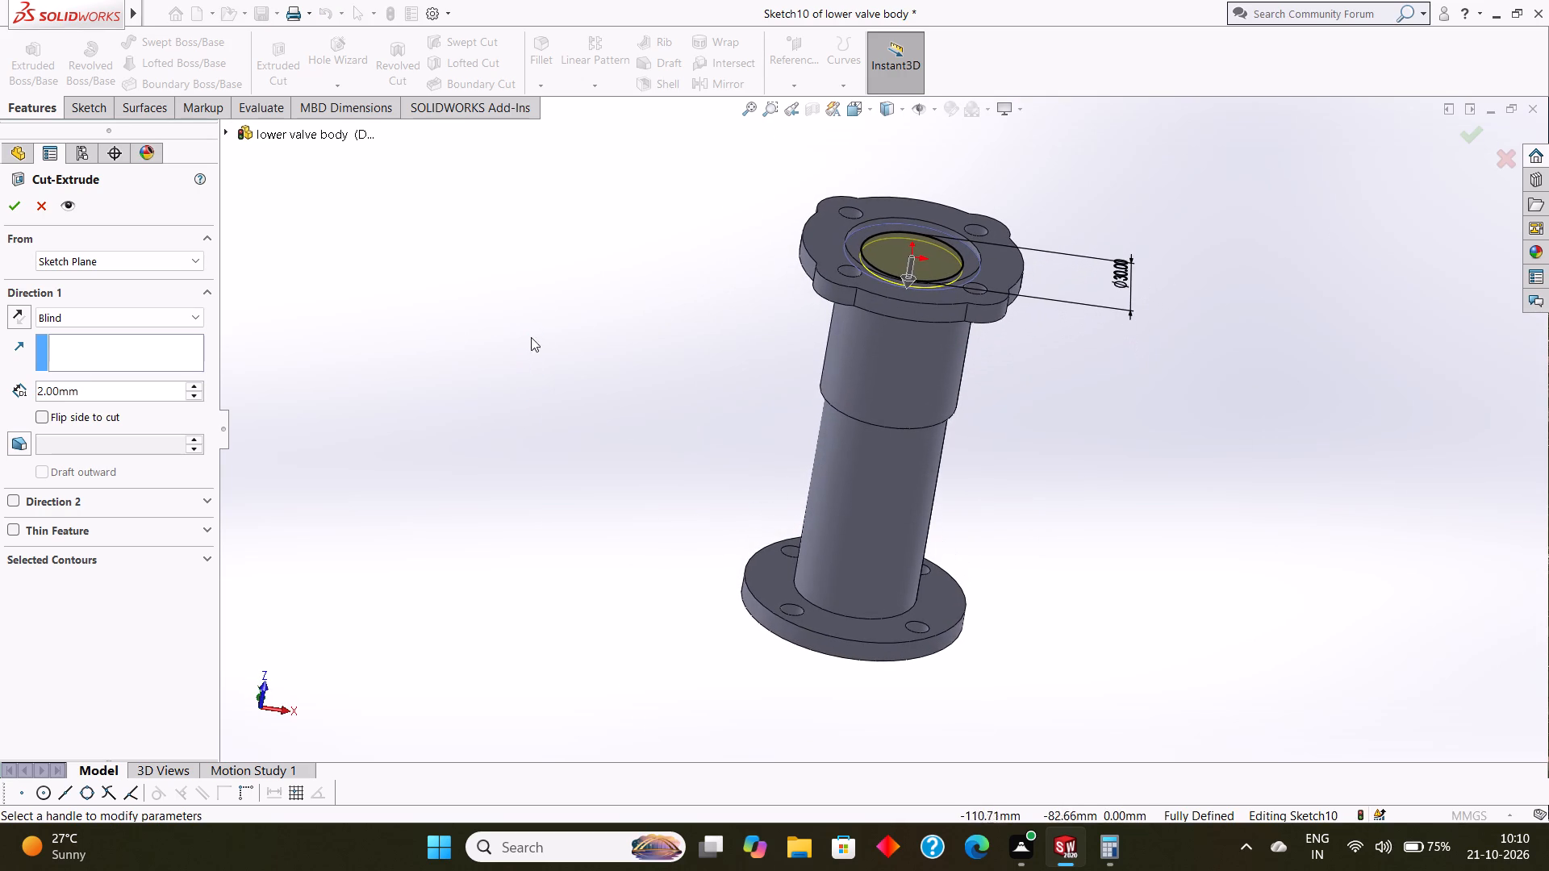
pyautogui.click(111, 394)
pyautogui.moveTo(128, 388); pyautogui.dragTo(8, 388)
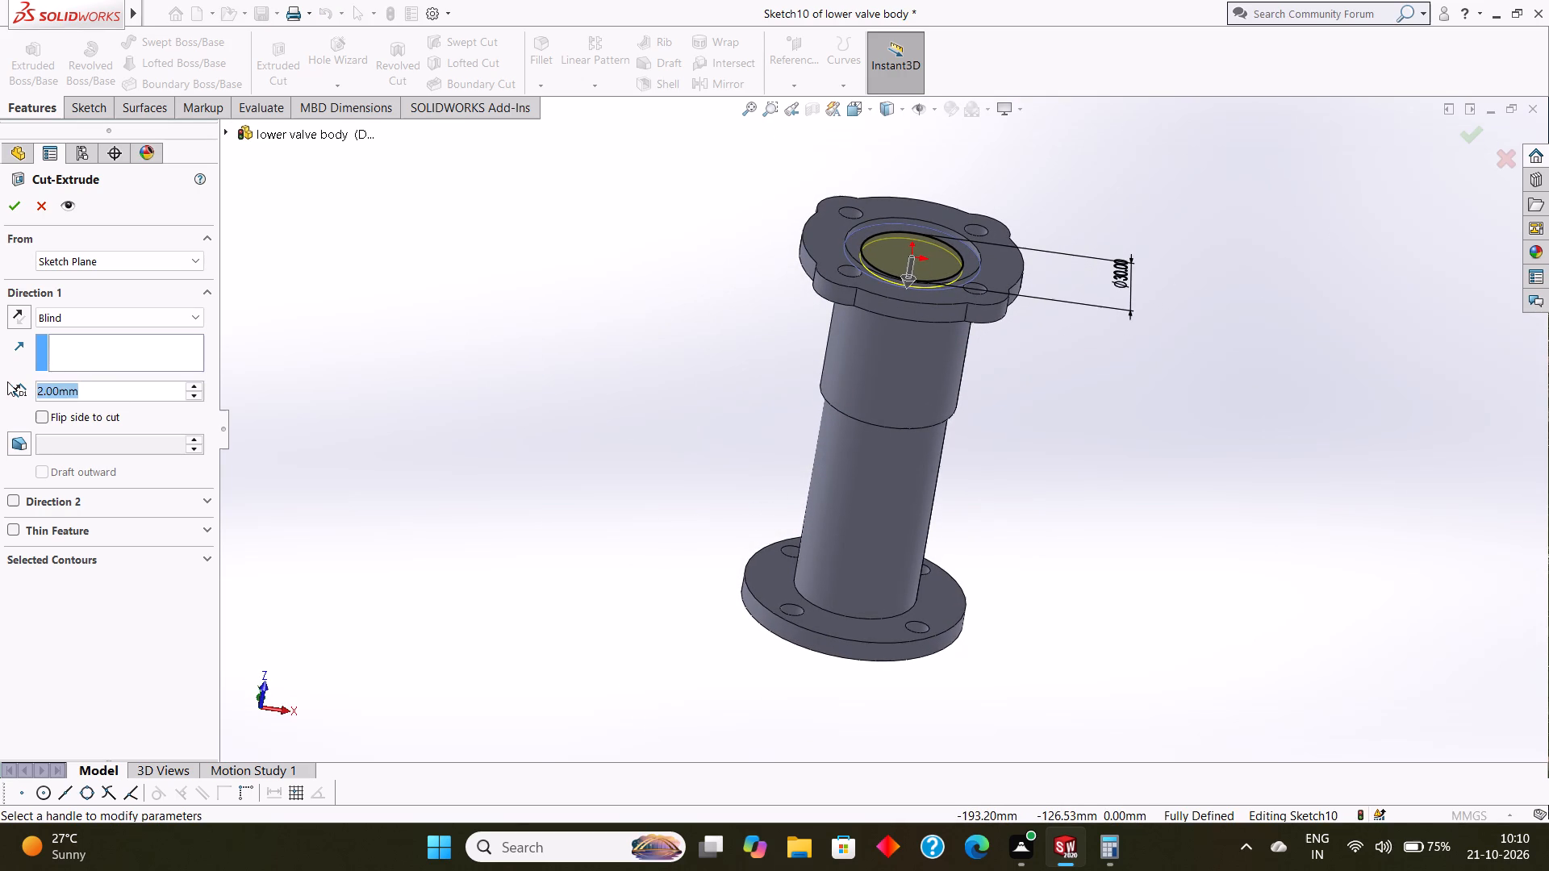
pyautogui.write('15')
pyautogui.press('Return')
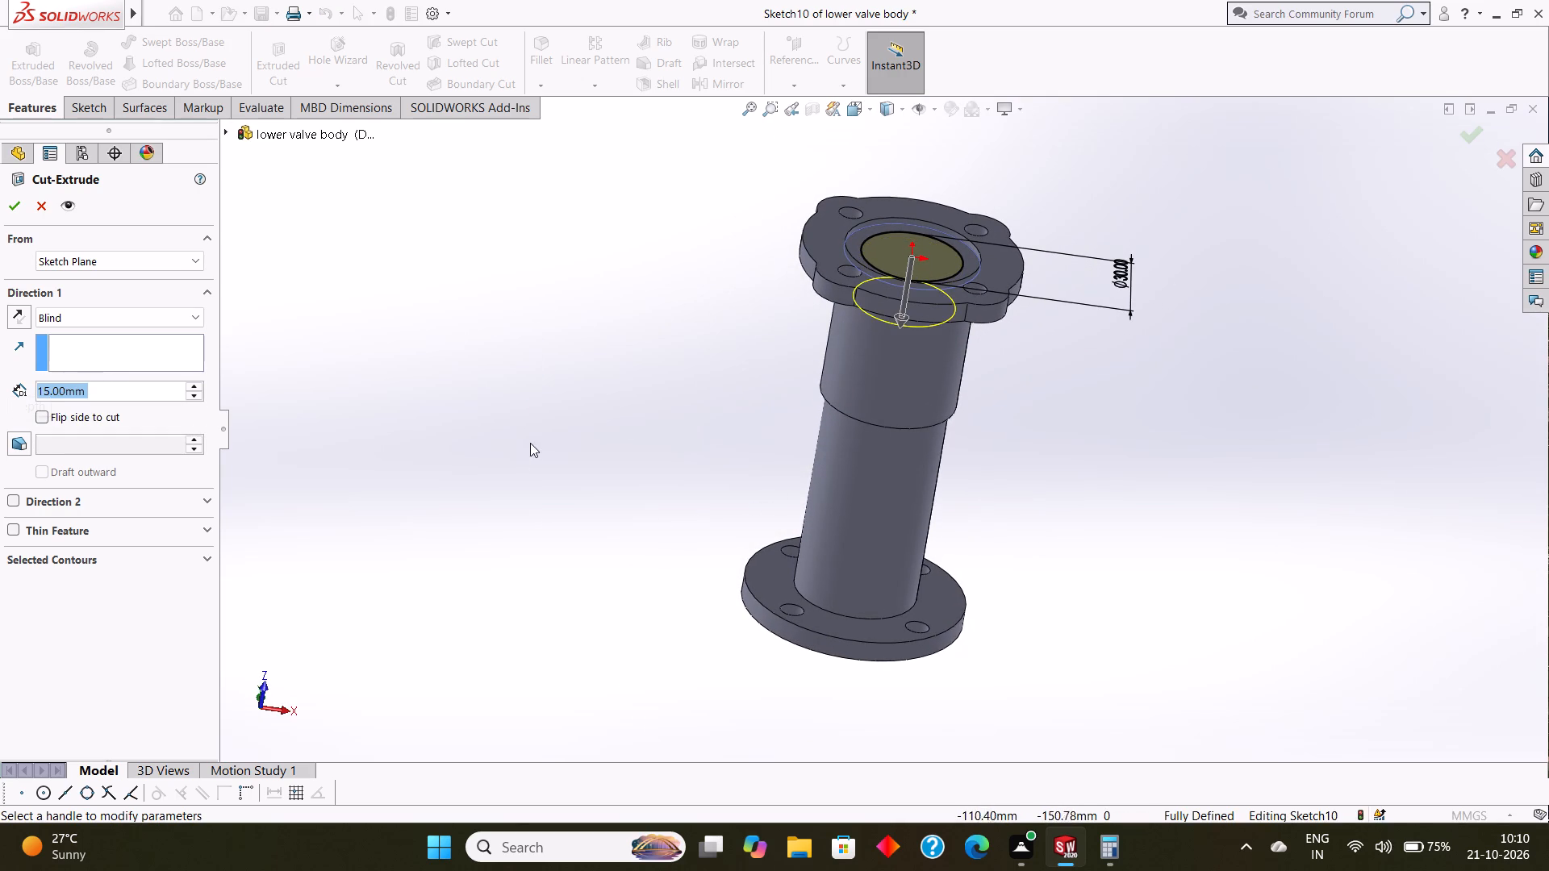
pyautogui.middleClick(526, 442)
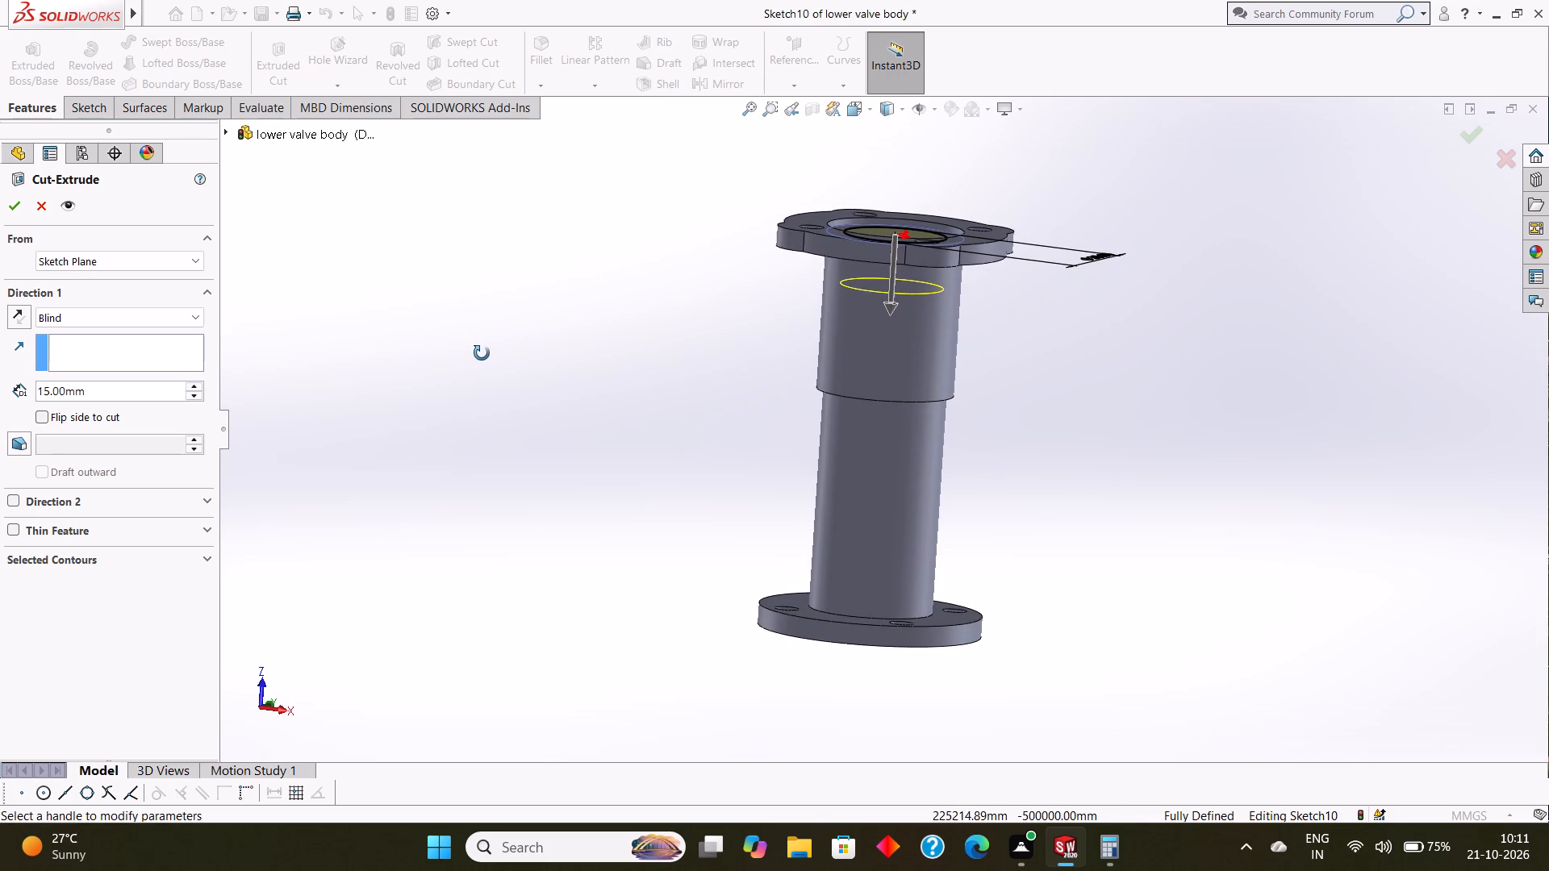
pyautogui.moveTo(482, 358); pyautogui.dragTo(486, 387, button='middle')
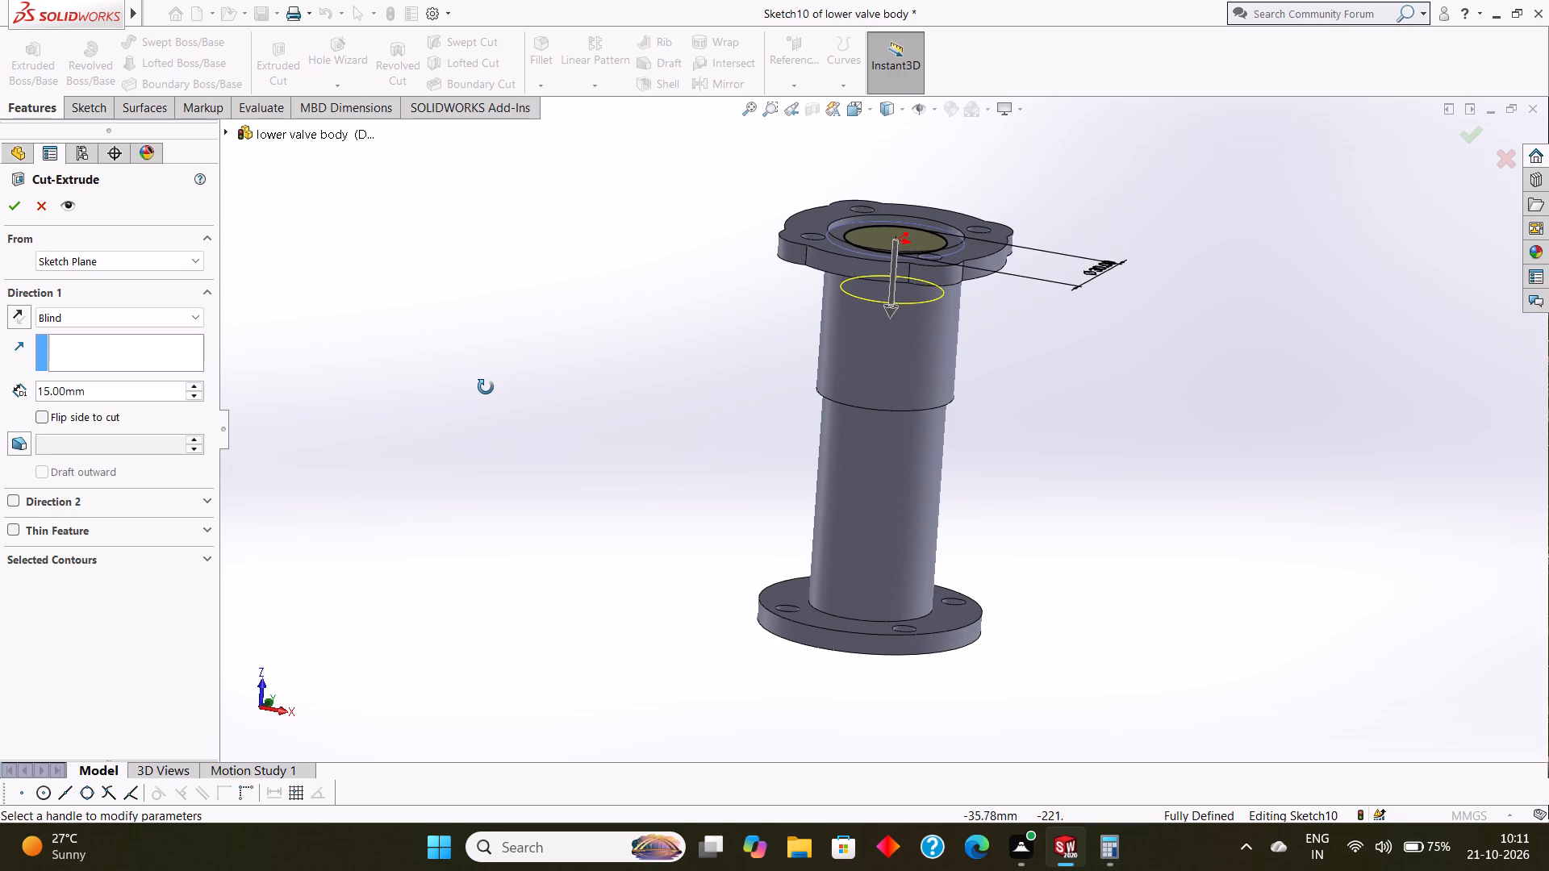
pyautogui.moveTo(486, 387); pyautogui.dragTo(486, 390, button='middle')
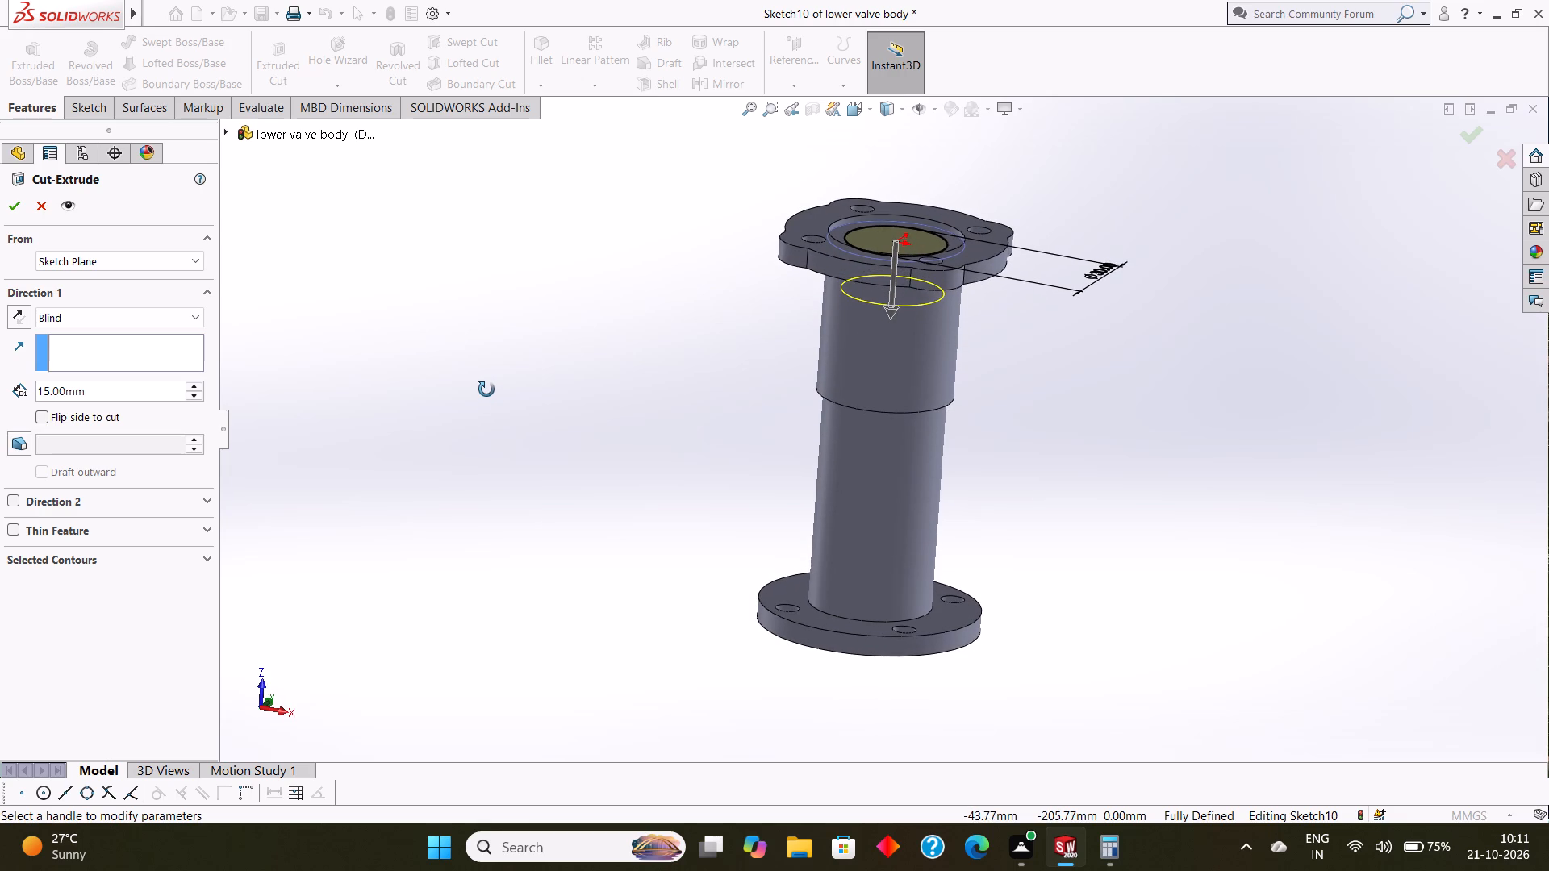
pyautogui.moveTo(486, 390); pyautogui.dragTo(486, 391, button='middle')
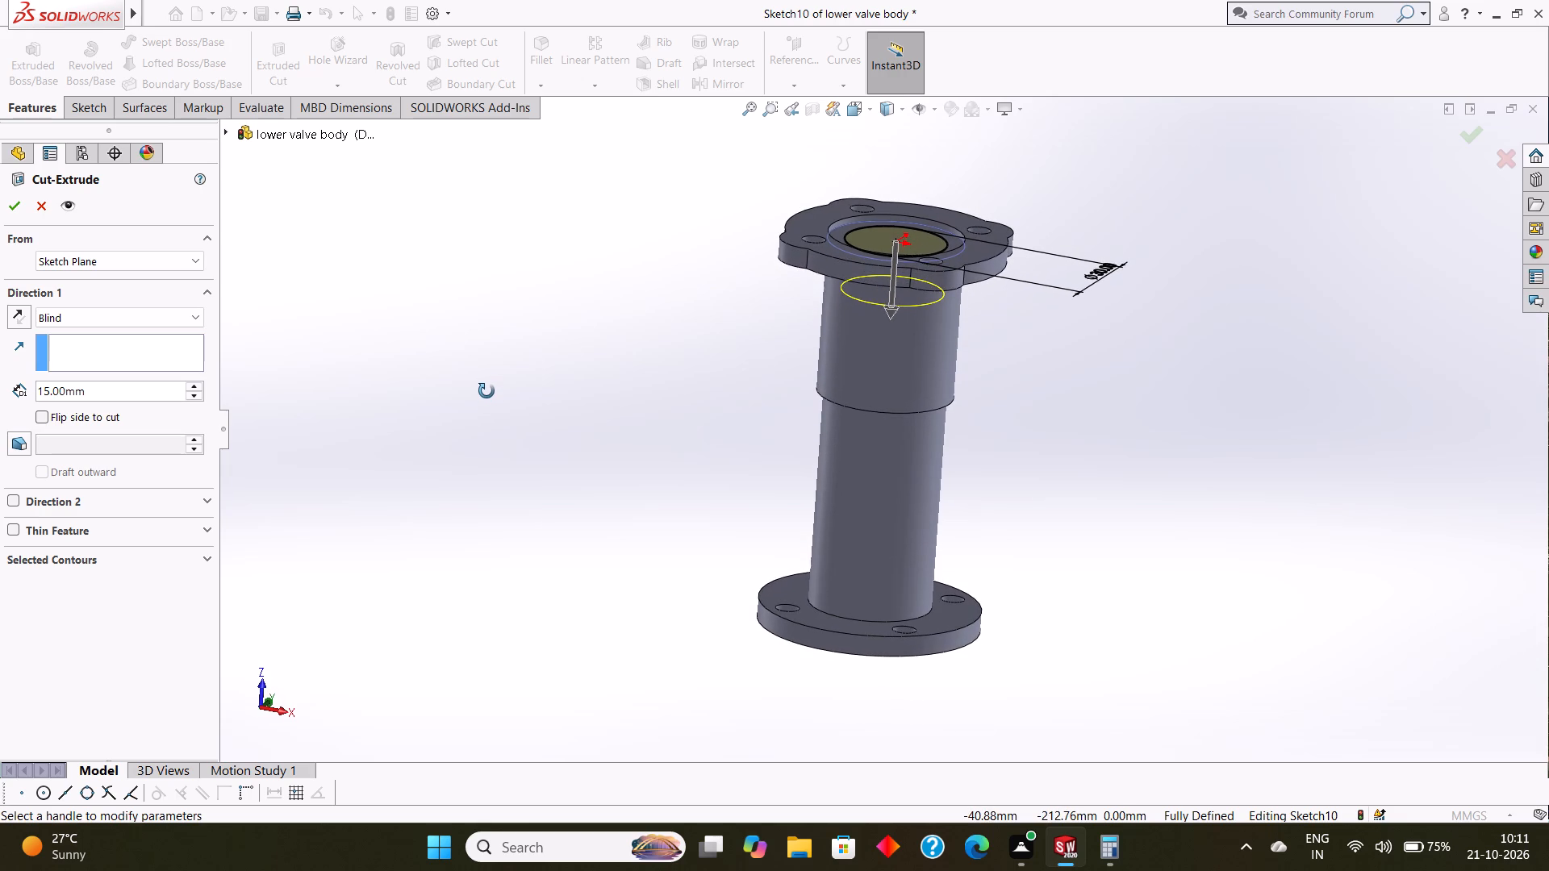
pyautogui.moveTo(486, 391); pyautogui.dragTo(486, 386, button='middle')
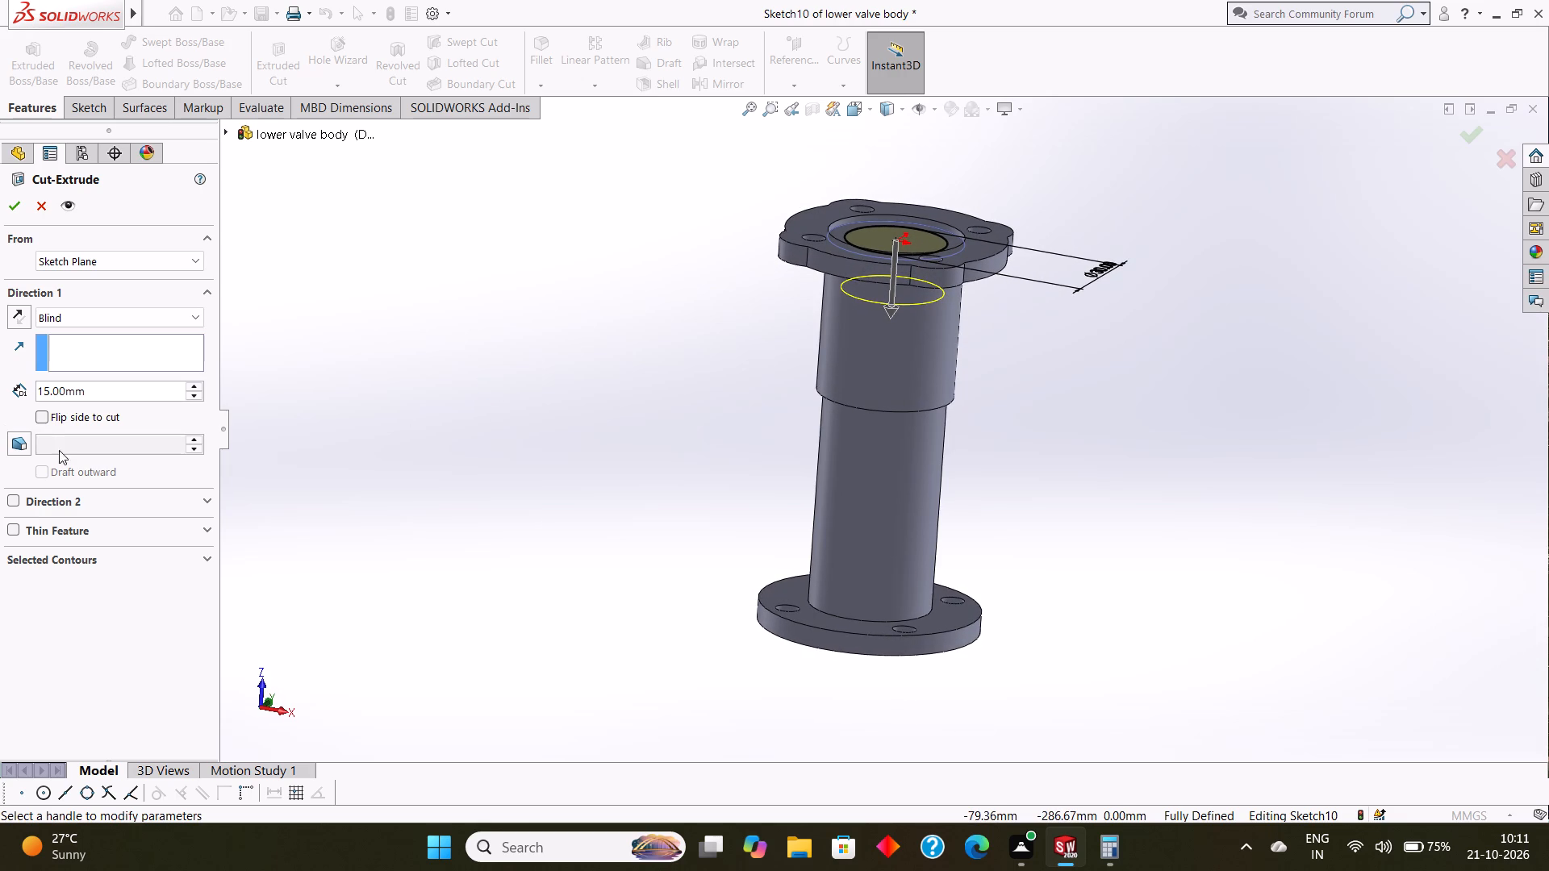
pyautogui.click(14, 206)
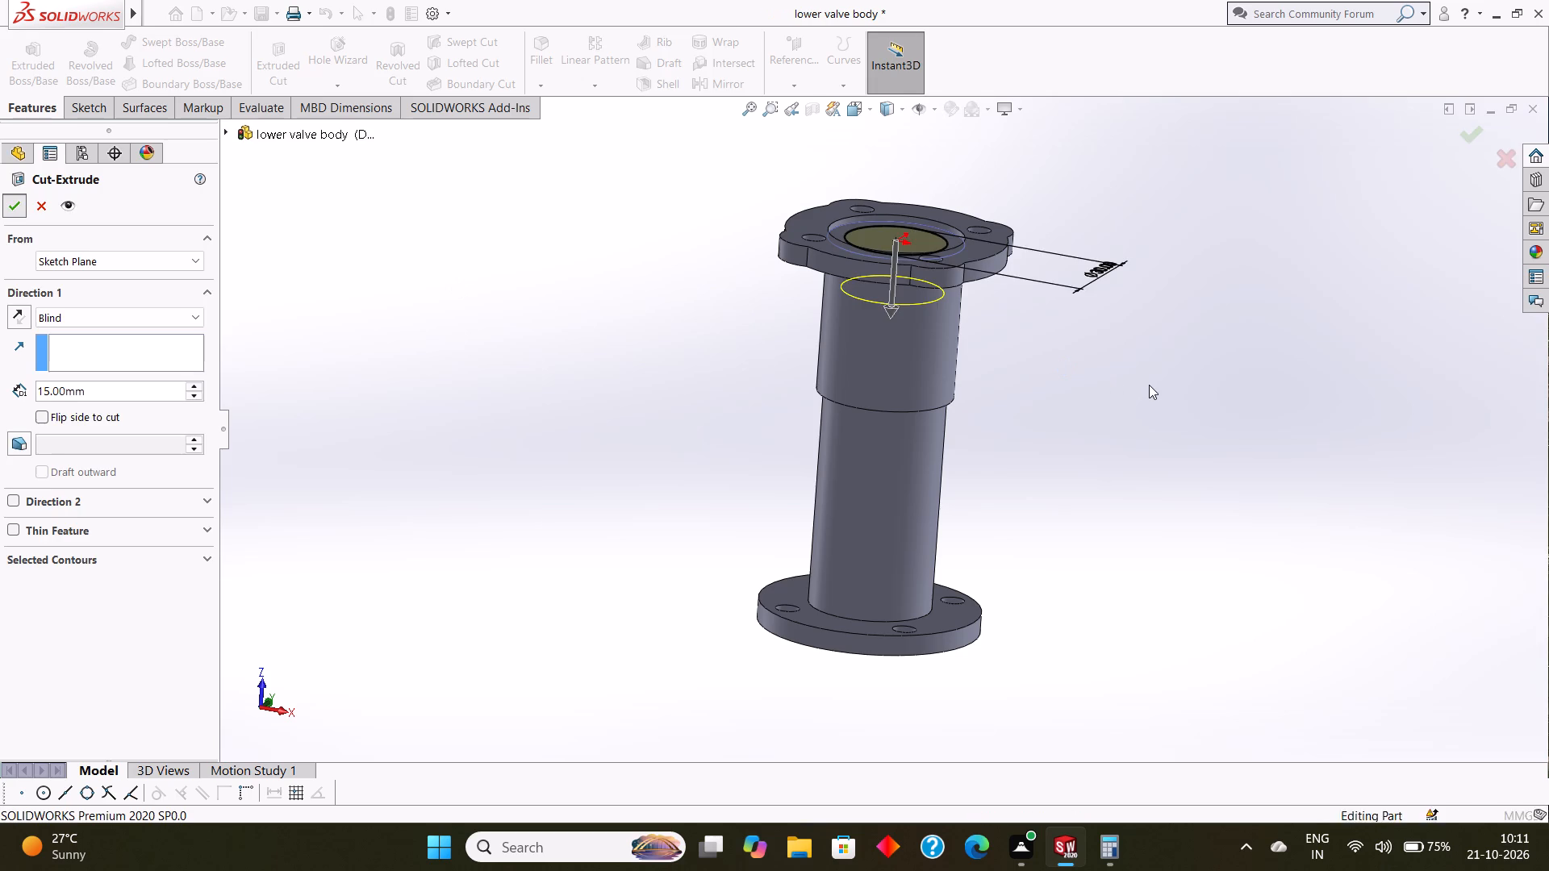
pyautogui.click(1149, 386)
# Start a sketch on the floor of the 30 mm bore and draw a circle about 21 mm in diameter centred on the origin.
pyautogui.moveTo(1146, 385); pyautogui.dragTo(1146, 410, button='middle')
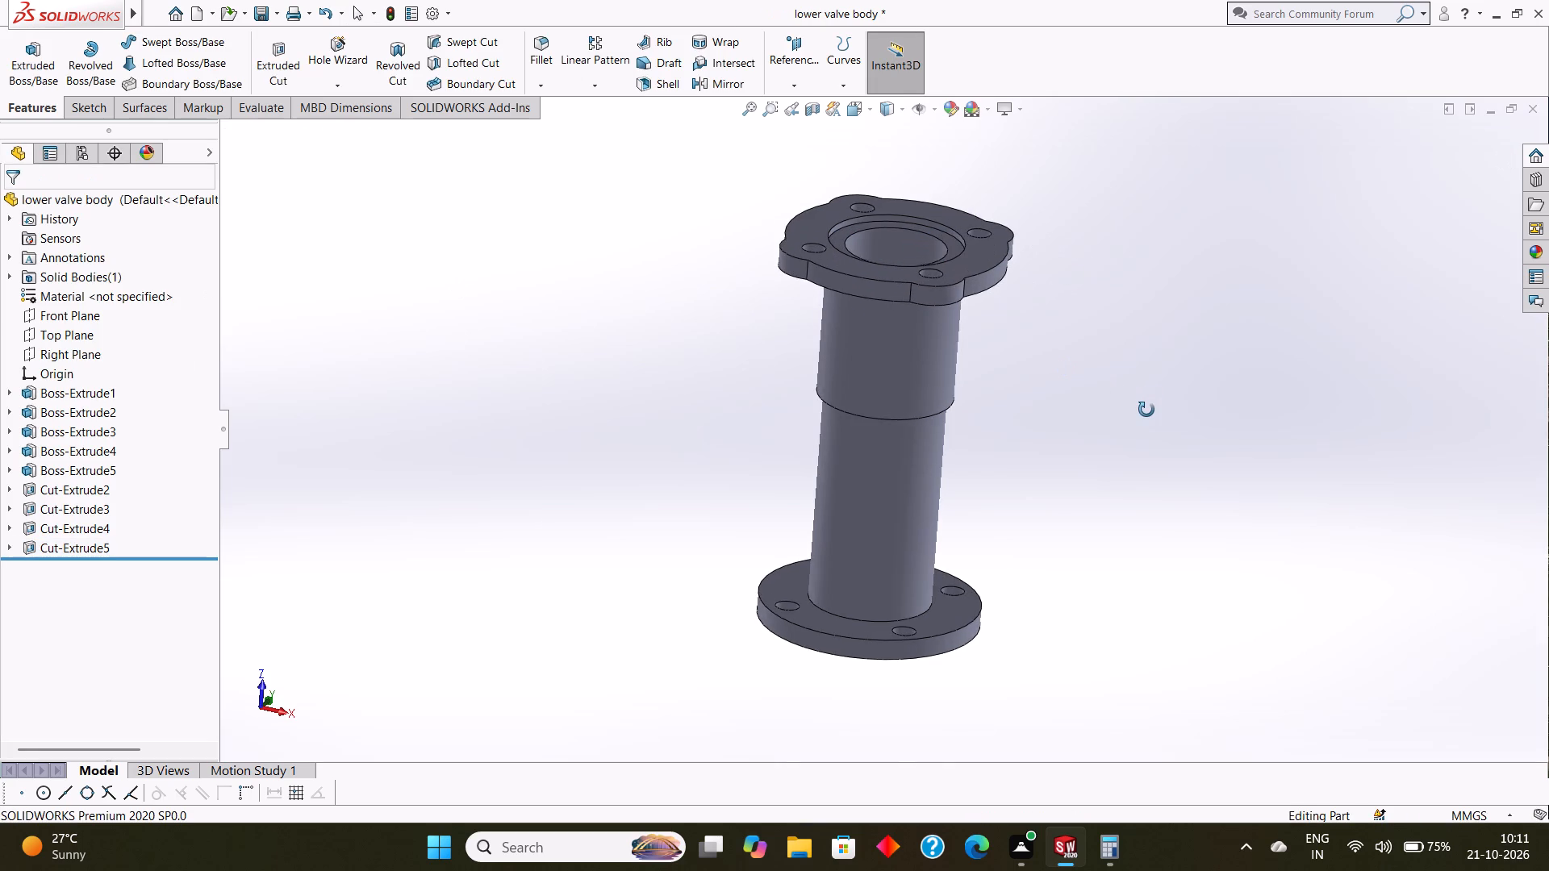
pyautogui.moveTo(1146, 410); pyautogui.dragTo(1151, 451, button='middle')
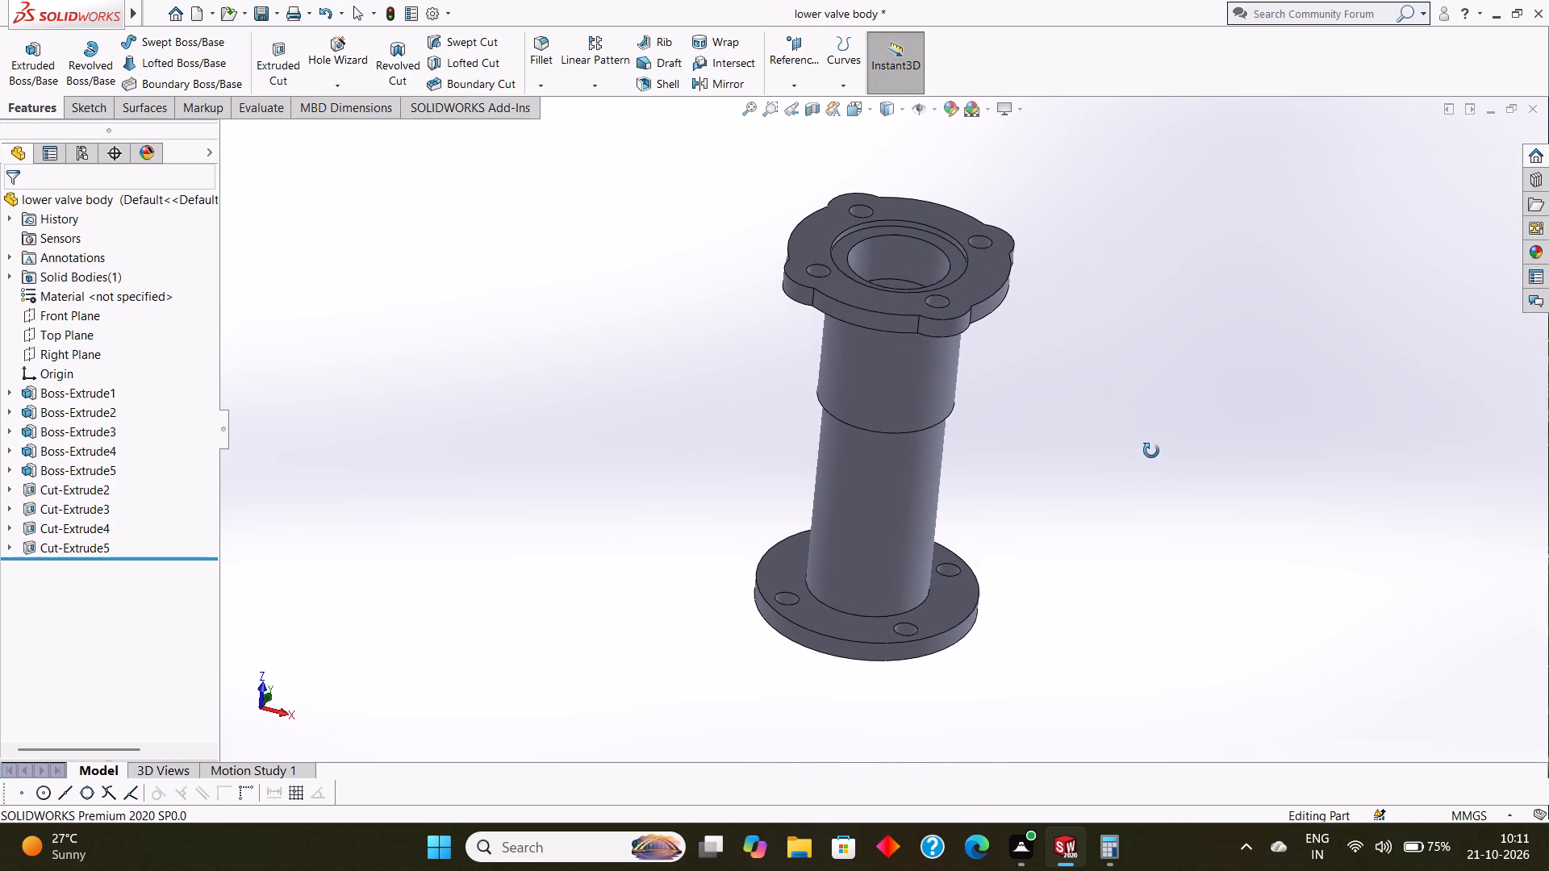
pyautogui.moveTo(1151, 451); pyautogui.dragTo(1151, 450, button='middle')
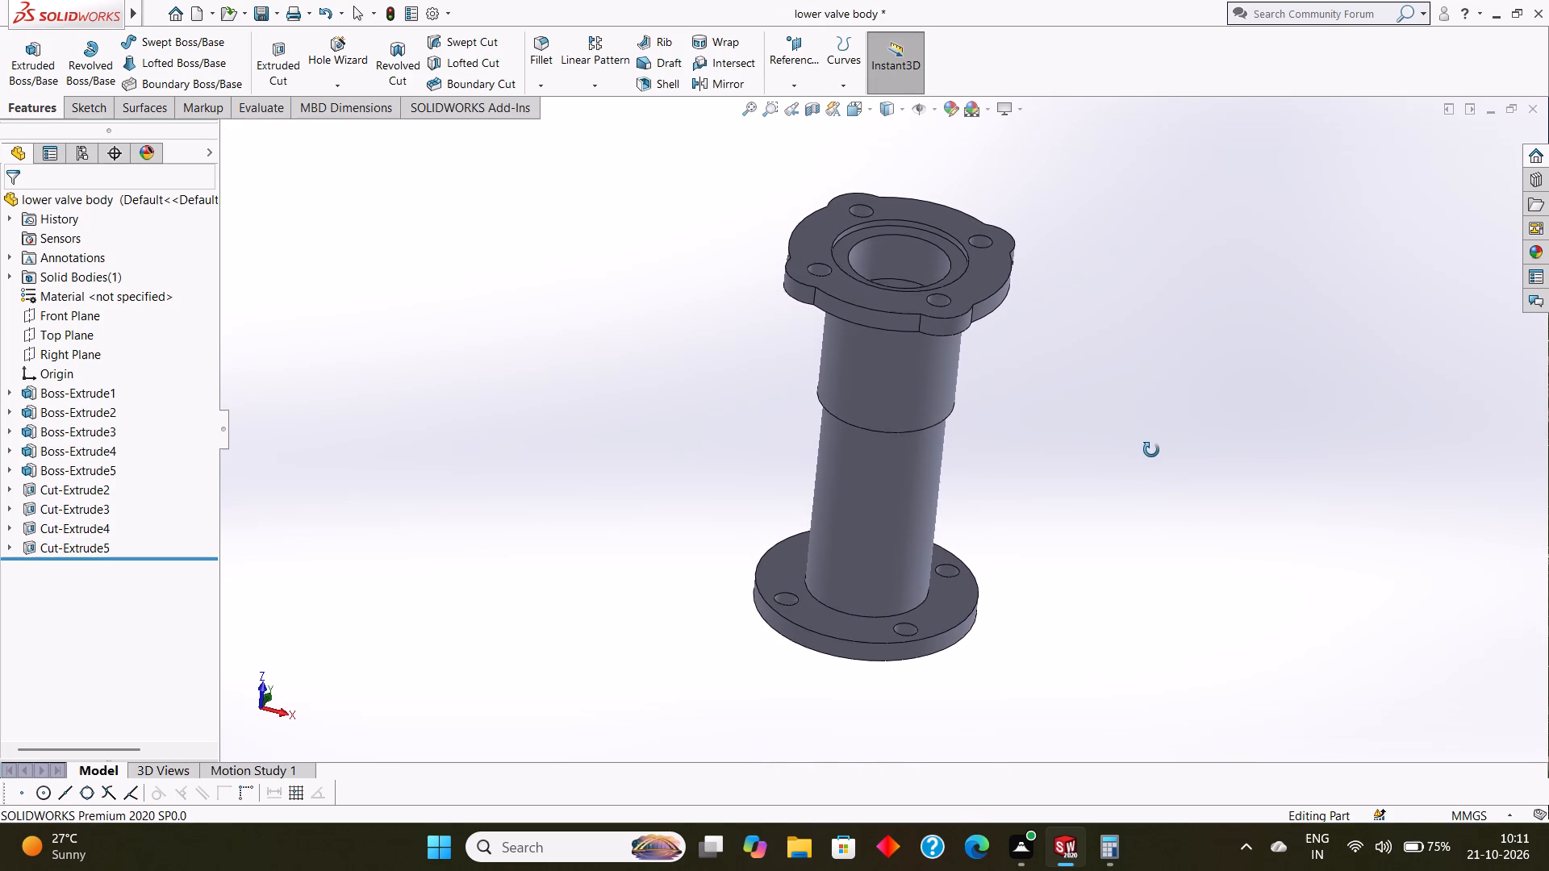
pyautogui.moveTo(1151, 450); pyautogui.dragTo(1160, 548, button='middle')
pyautogui.moveTo(1208, 505); pyautogui.dragTo(1203, 548, button='middle')
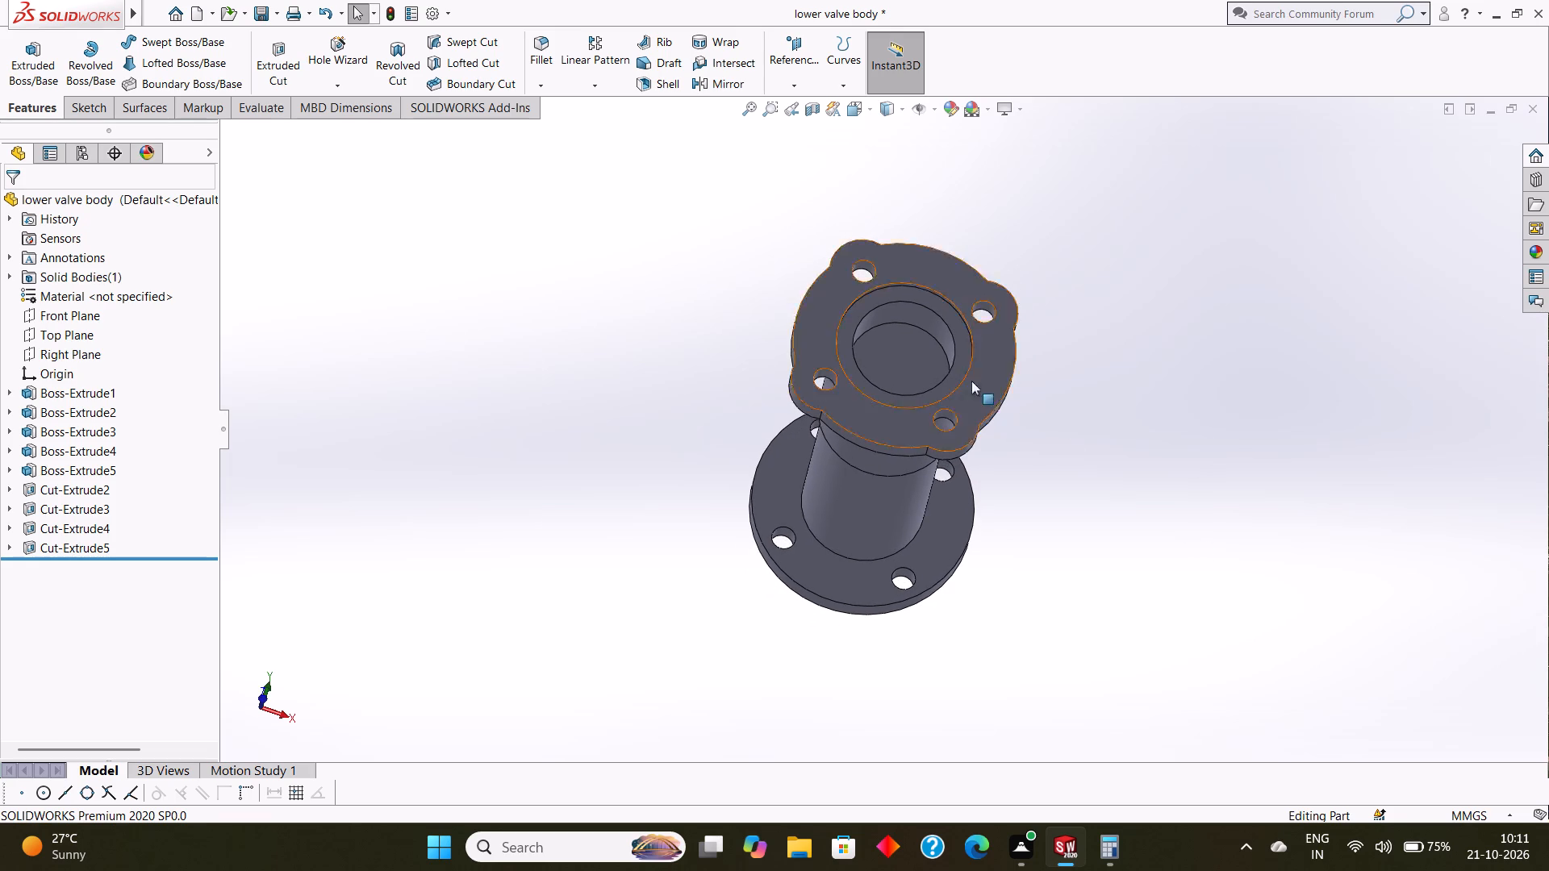
pyautogui.click(899, 349)
pyautogui.click(967, 306)
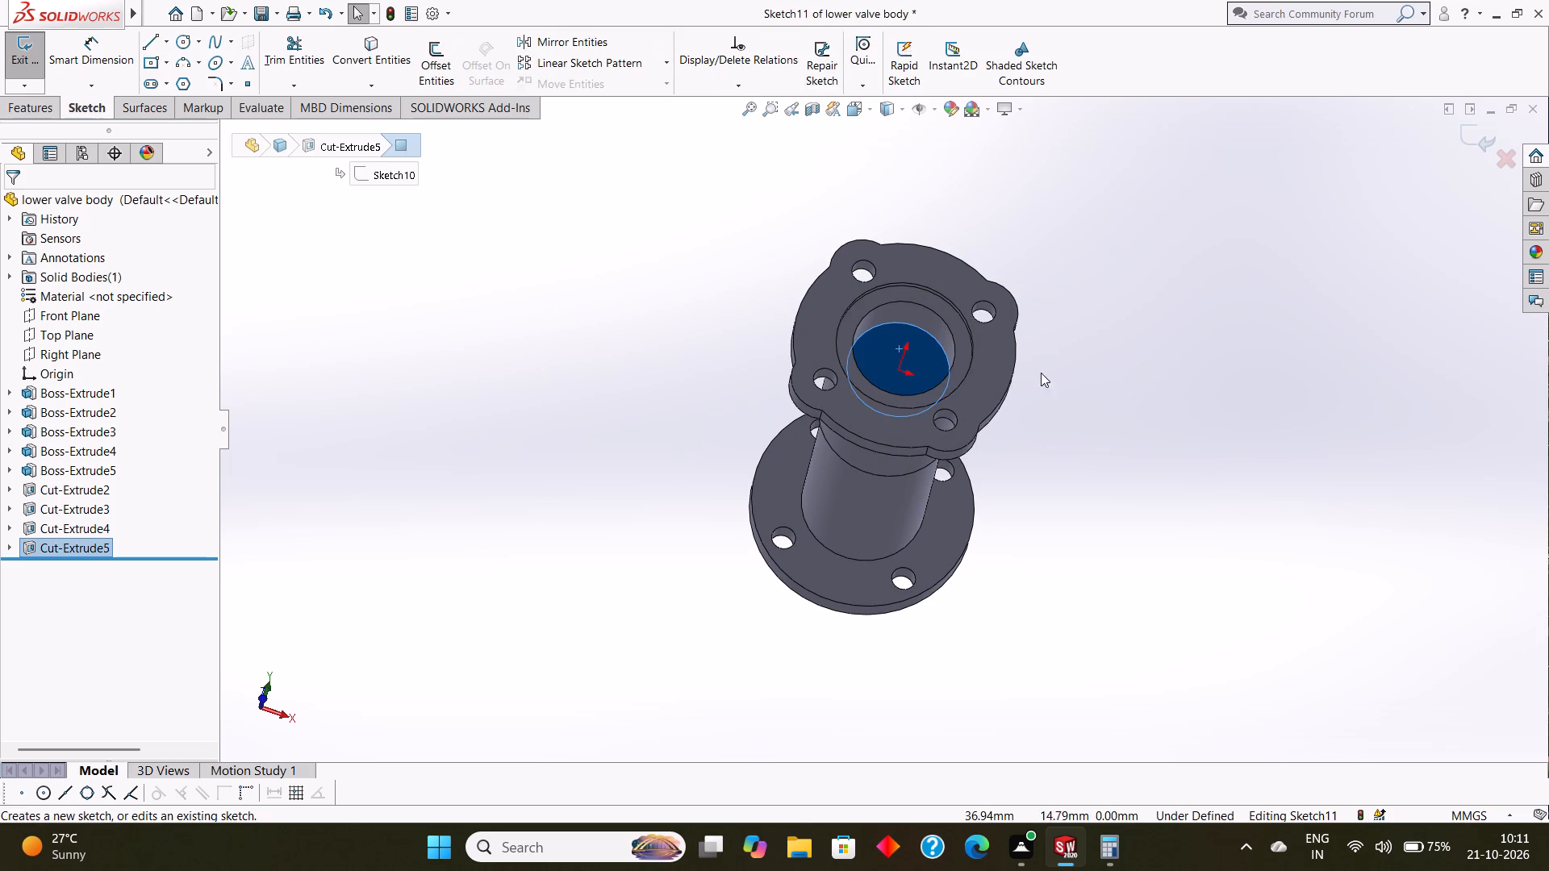
pyautogui.hotkey('ctrl', '8')
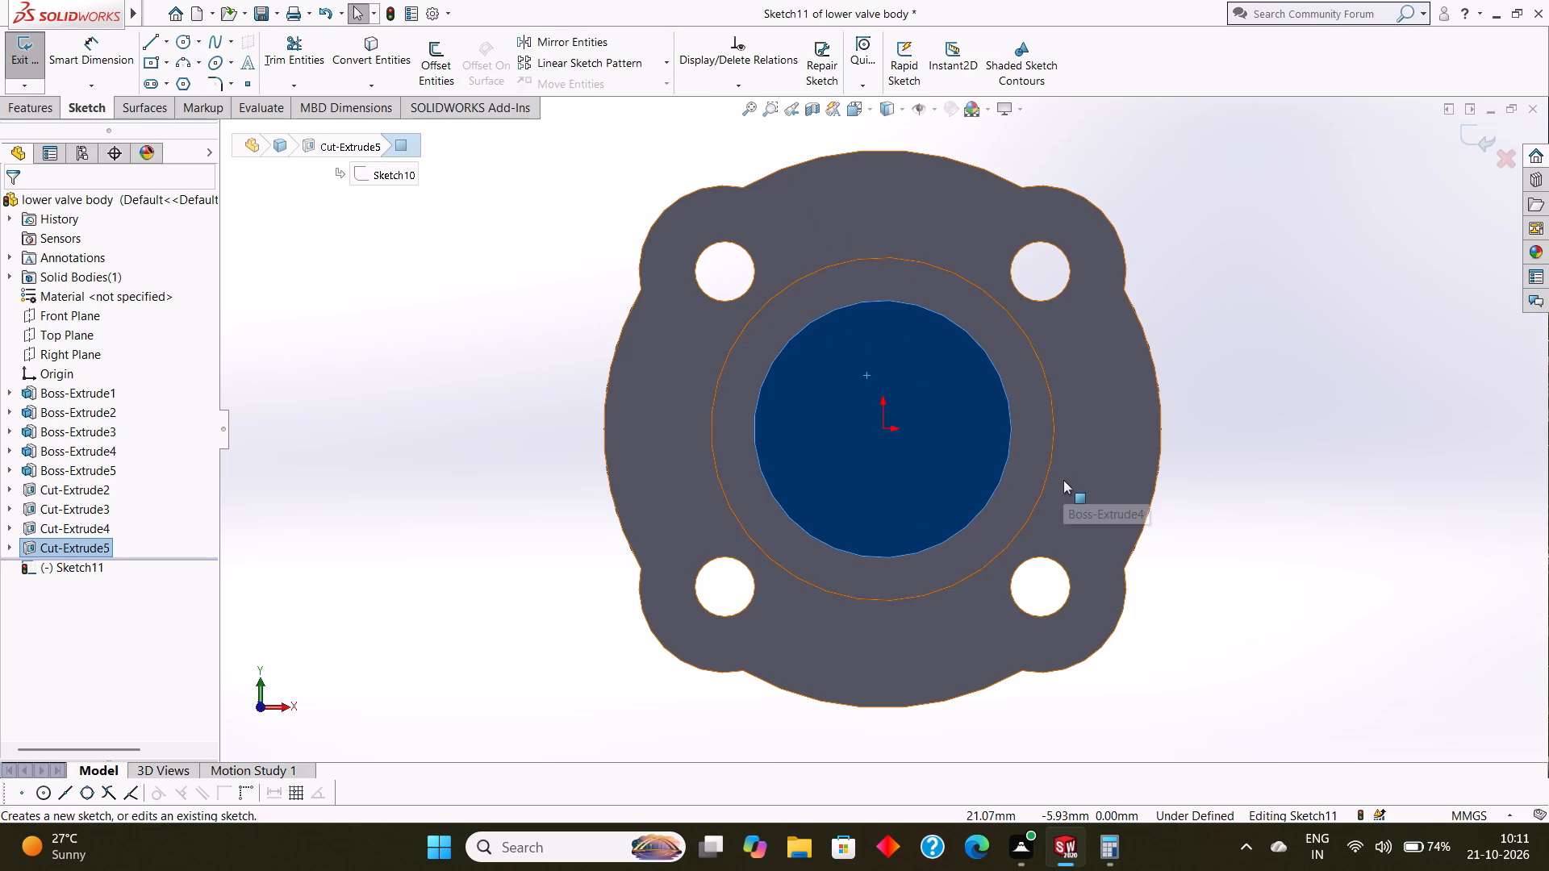
pyautogui.press('Escape')
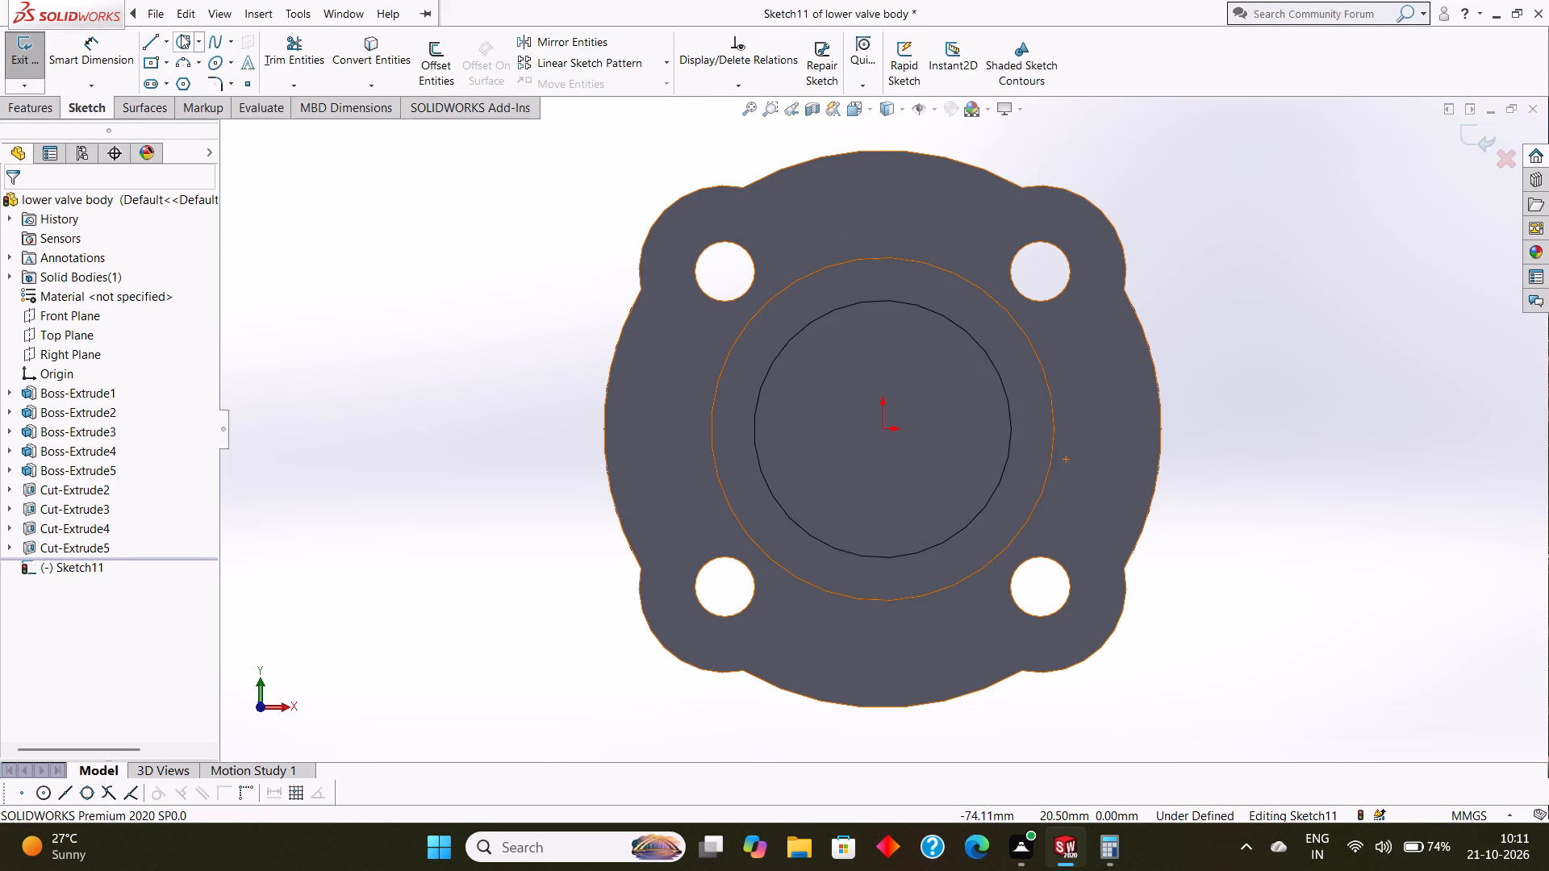
pyautogui.moveTo(182, 34); pyautogui.dragTo(182, 42)
pyautogui.click(886, 429)
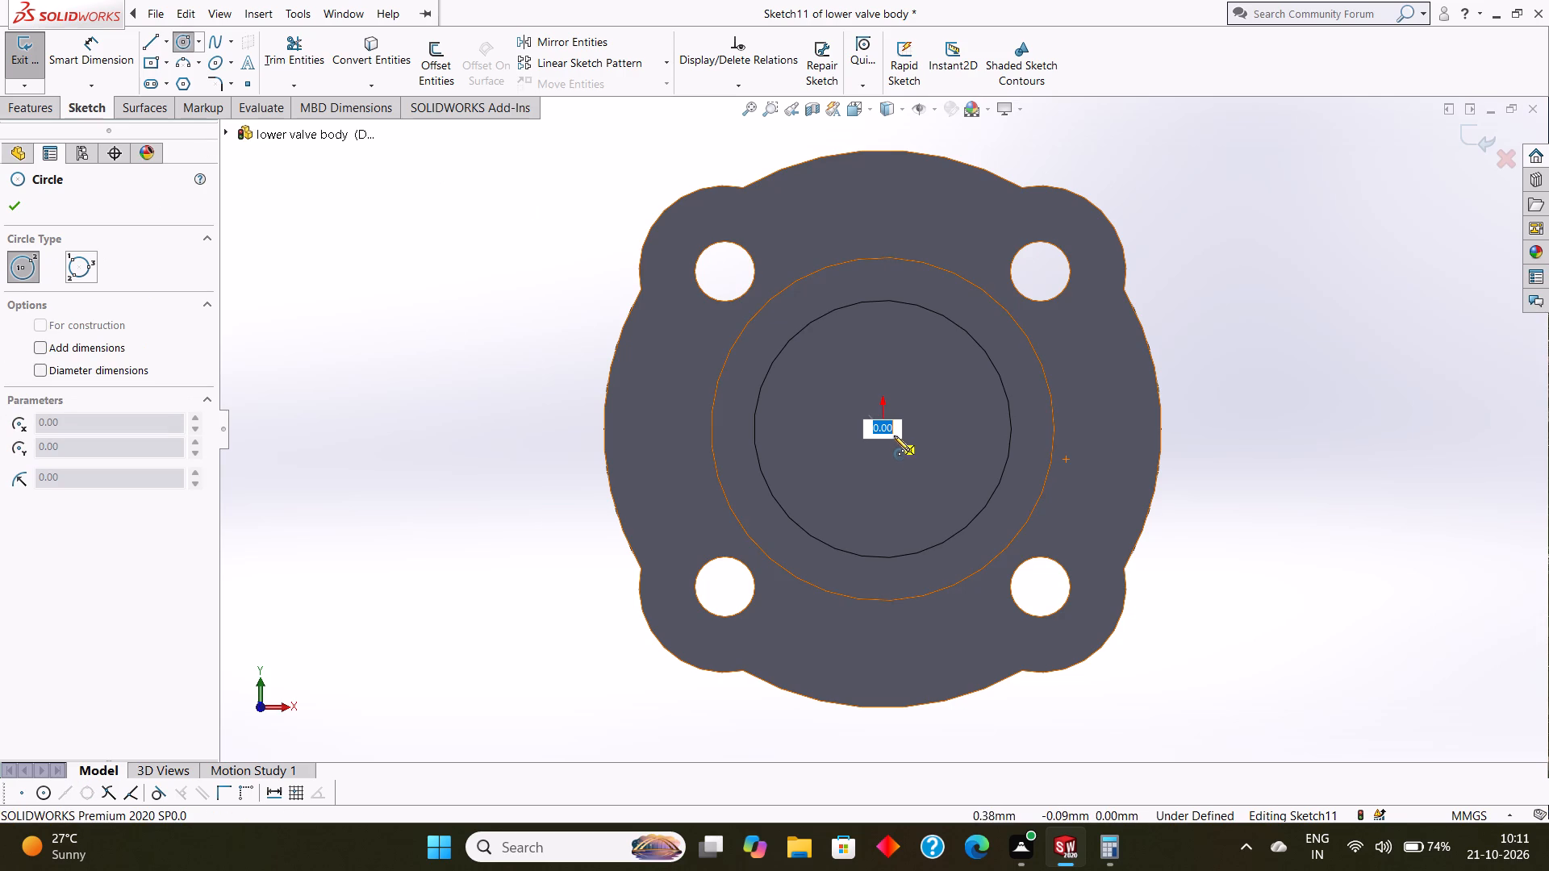
pyautogui.press('Escape')
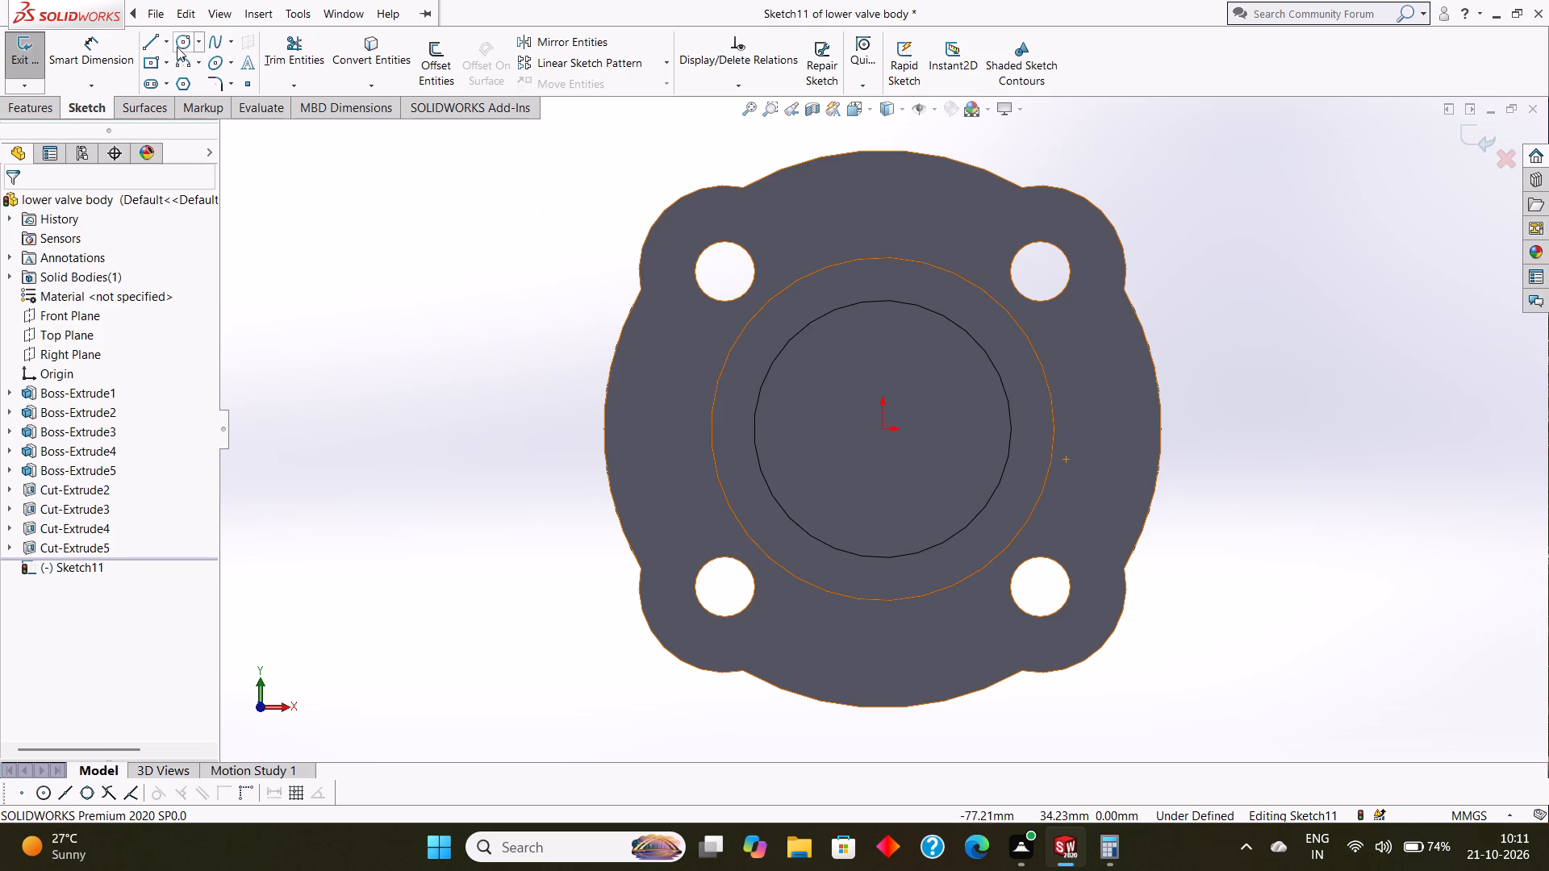
pyautogui.click(177, 45)
pyautogui.moveTo(884, 431); pyautogui.dragTo(948, 493)
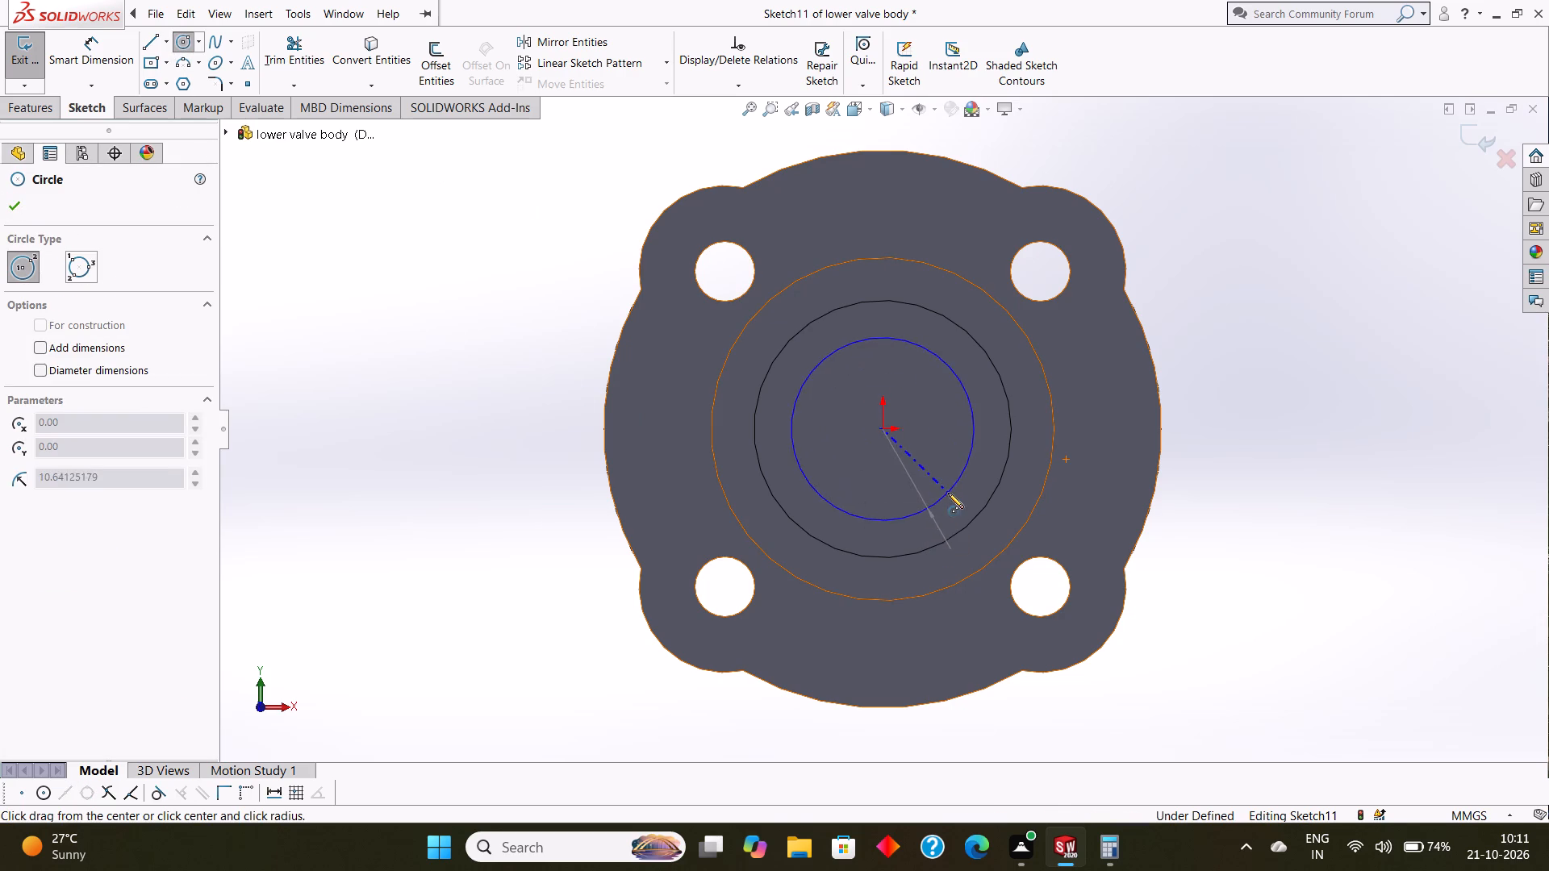
# Dimension the centred circle's diameter as 28 mm.
pyautogui.click(19, 203)
pyautogui.click(81, 60)
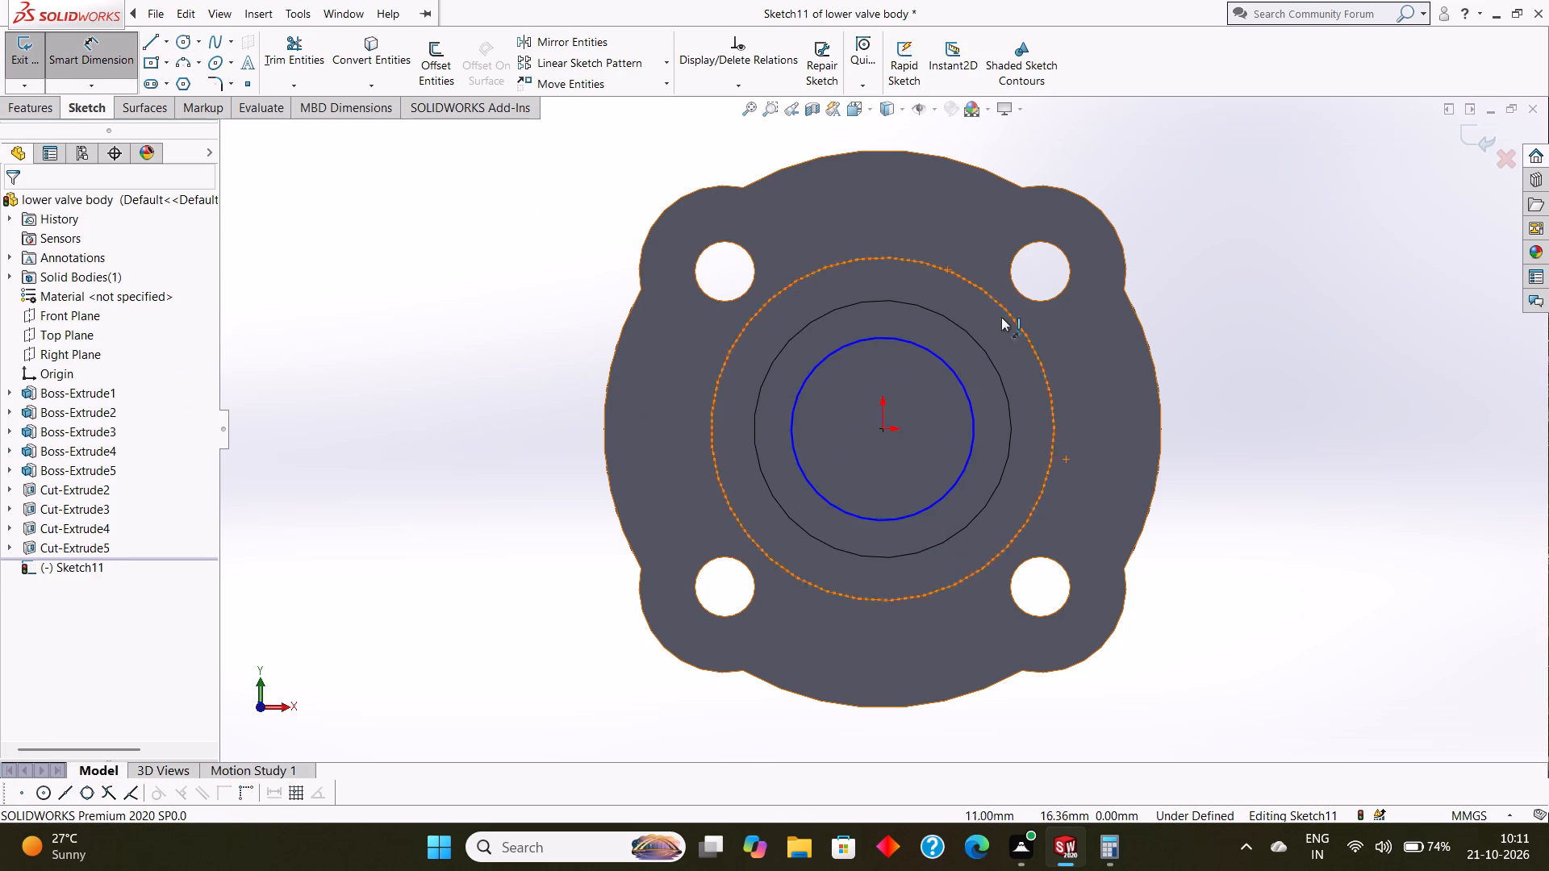
pyautogui.click(951, 369)
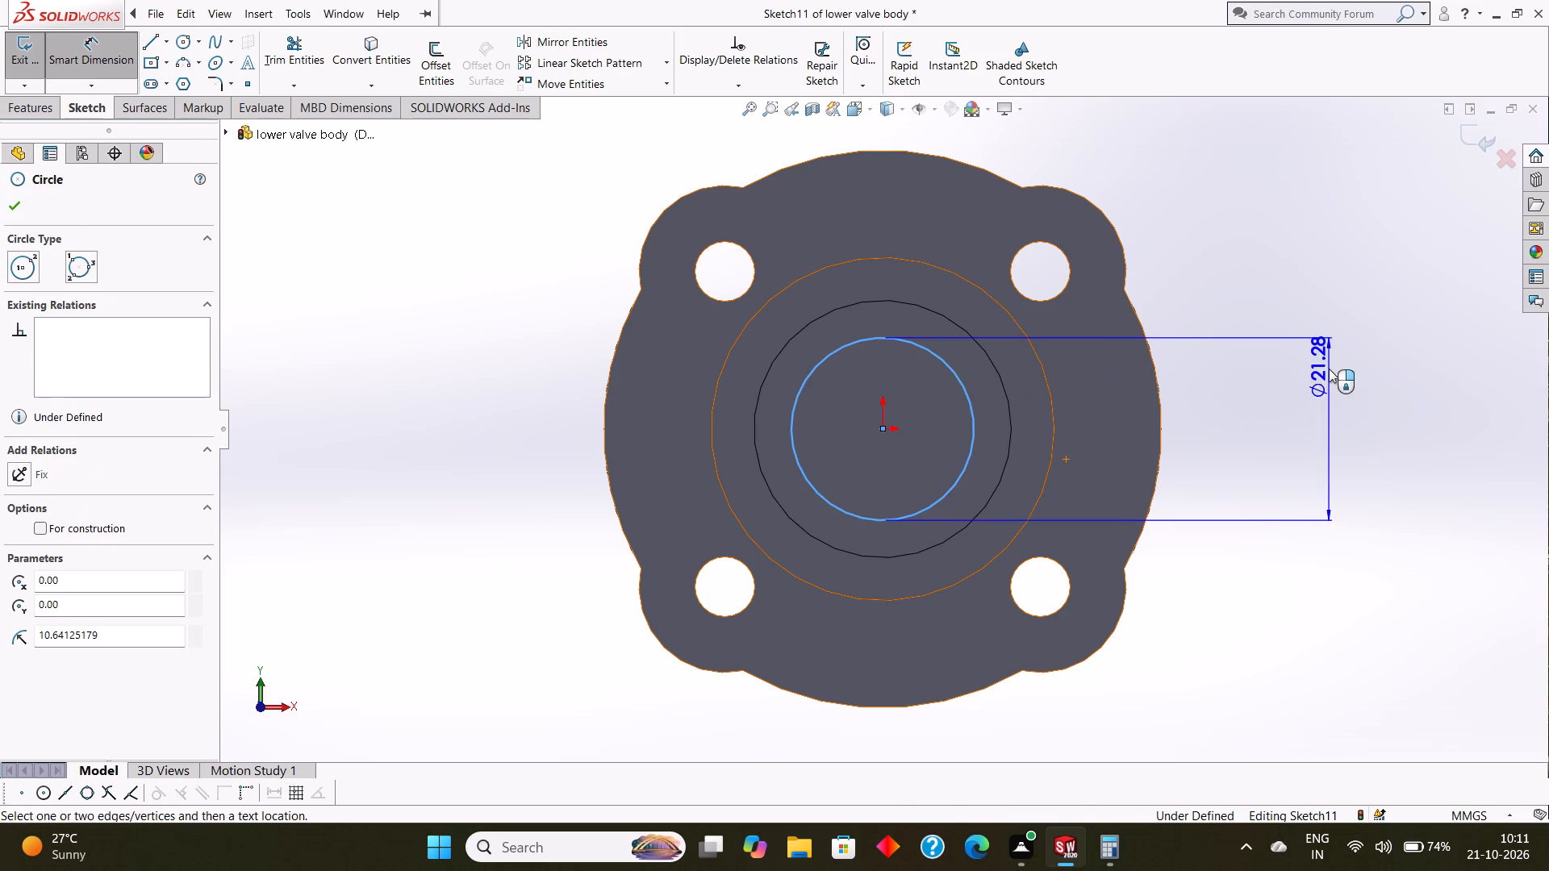
pyautogui.click(1329, 369)
pyautogui.write('28')
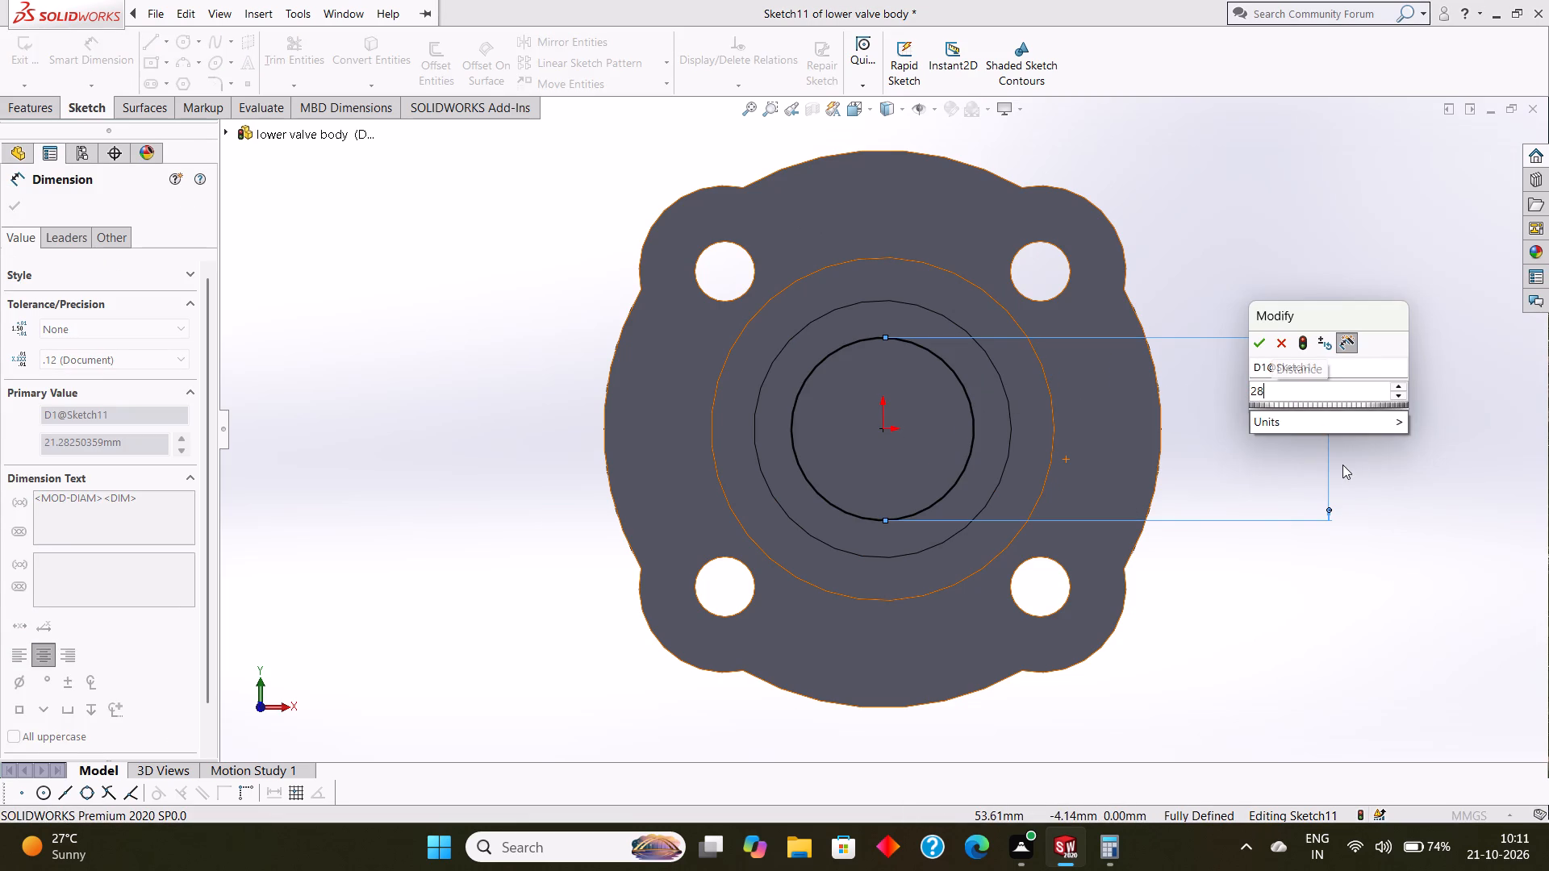
pyautogui.press('Return')
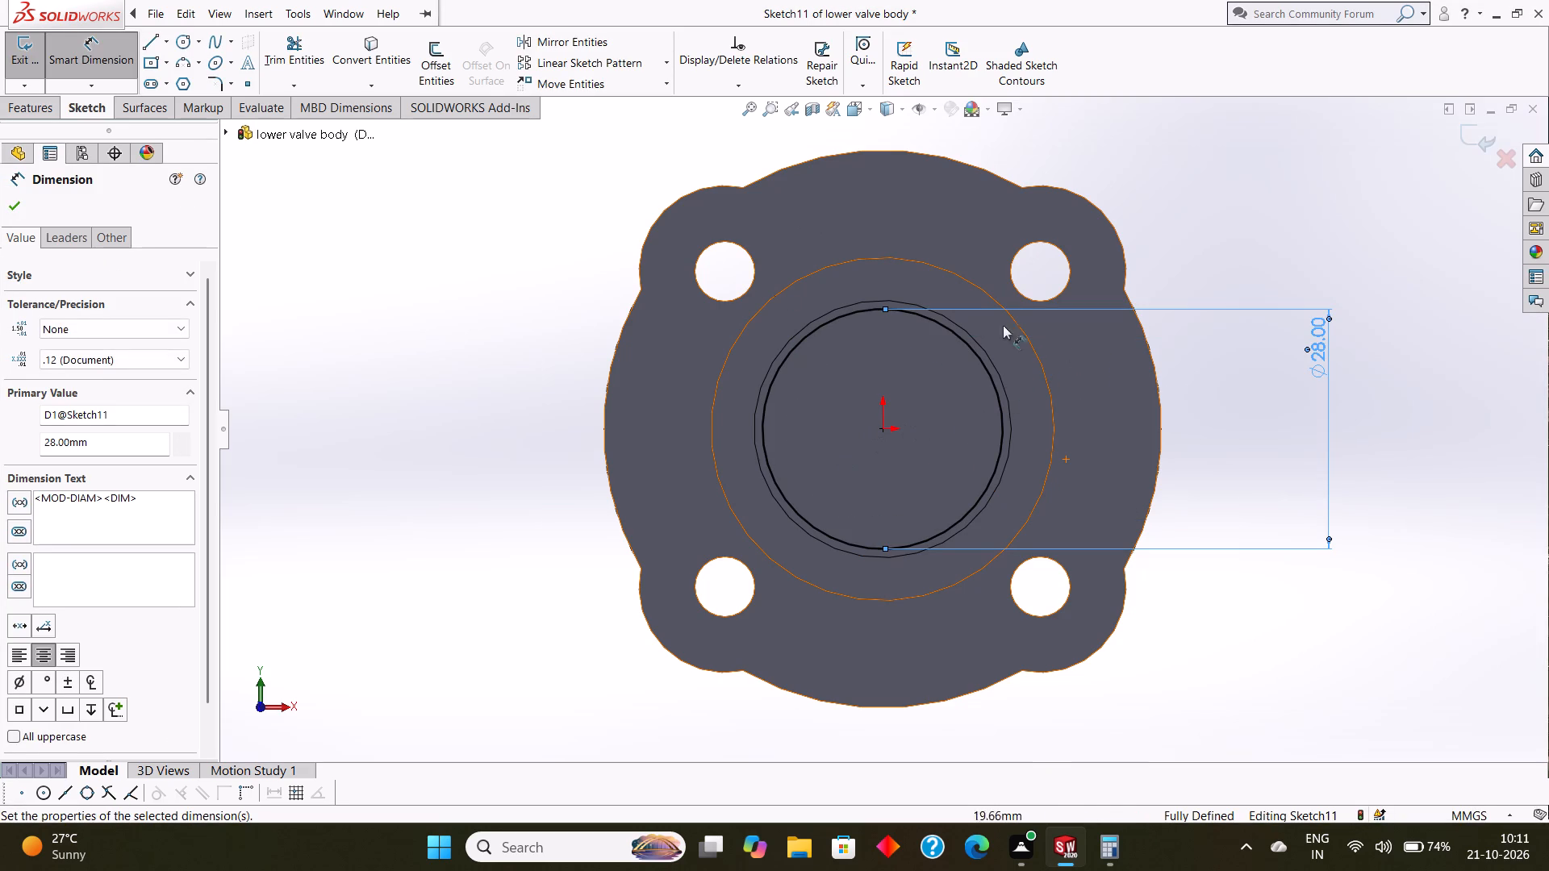
pyautogui.click(12, 206)
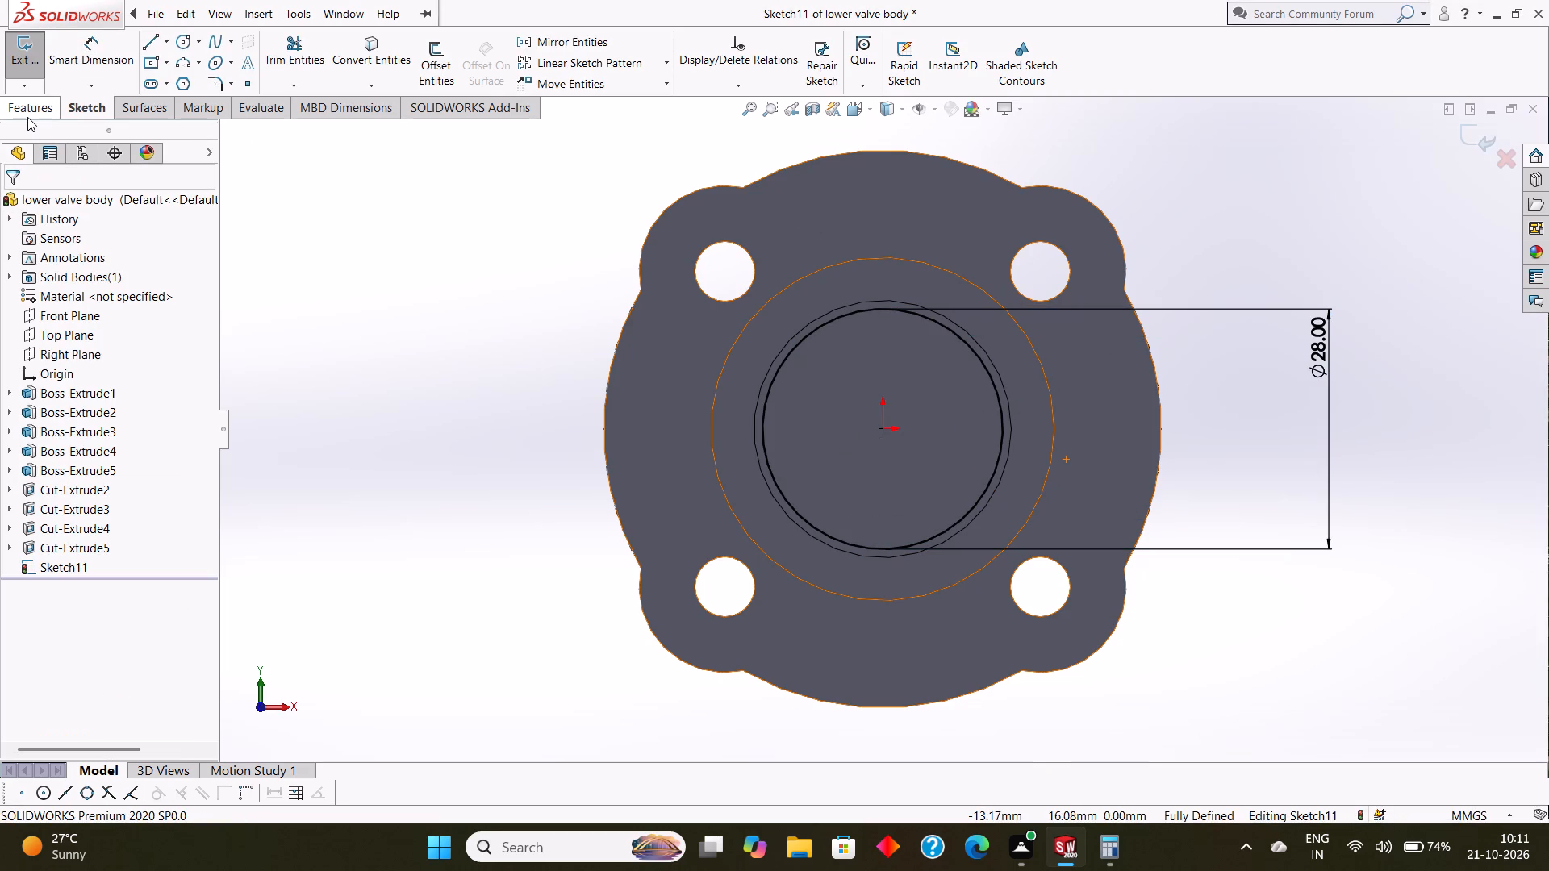
# Cut-extrude the 28 mm circle into the body from the 30 mm bore's floor with a blind depth of 21 mm.
pyautogui.click(27, 117)
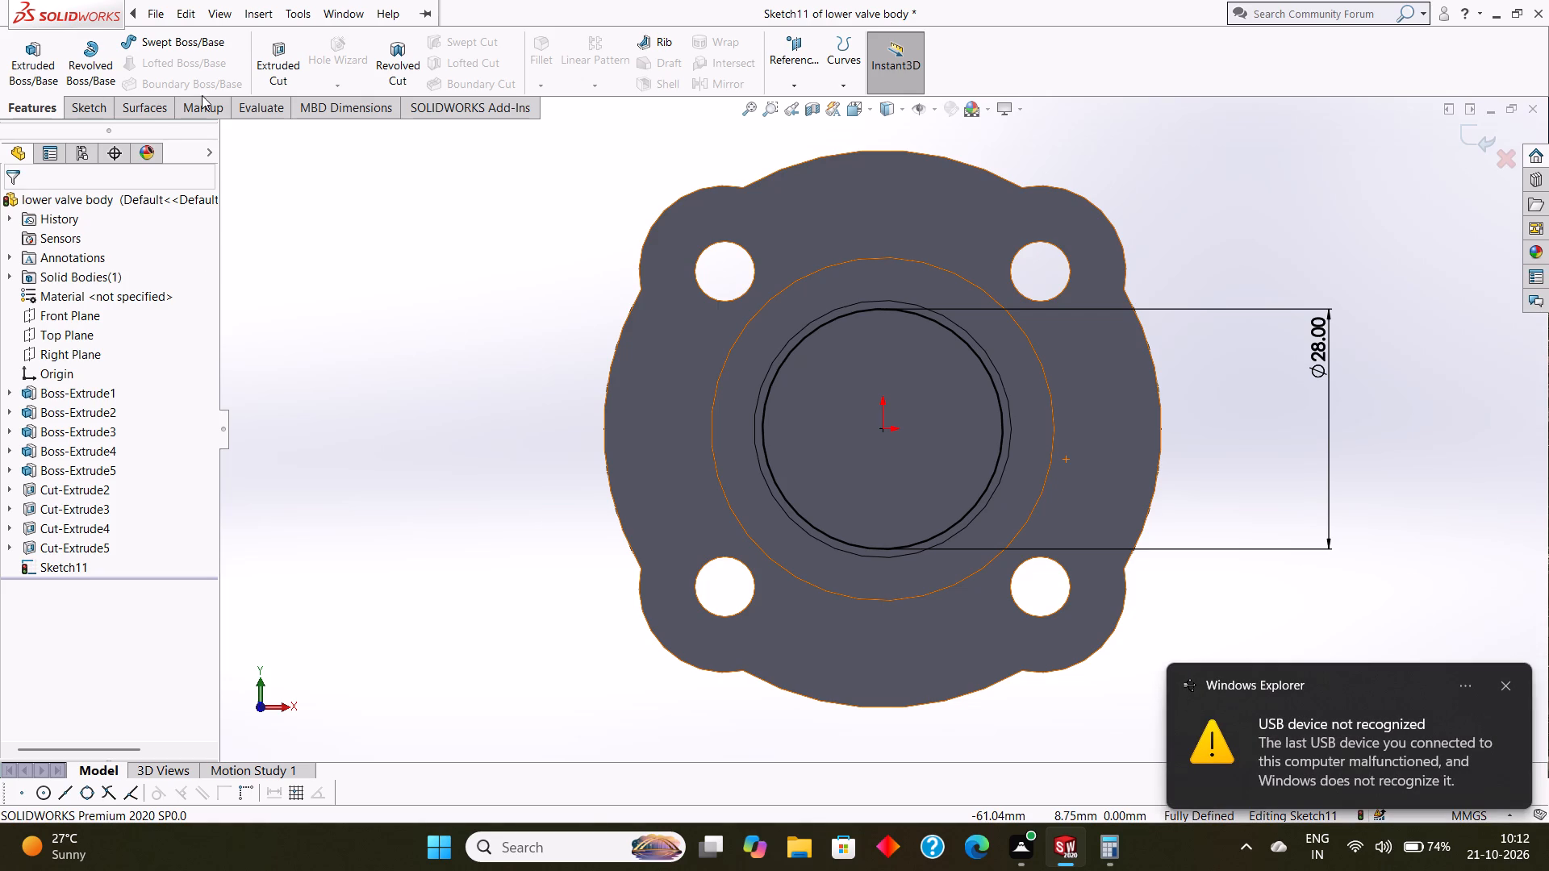
pyautogui.click(272, 60)
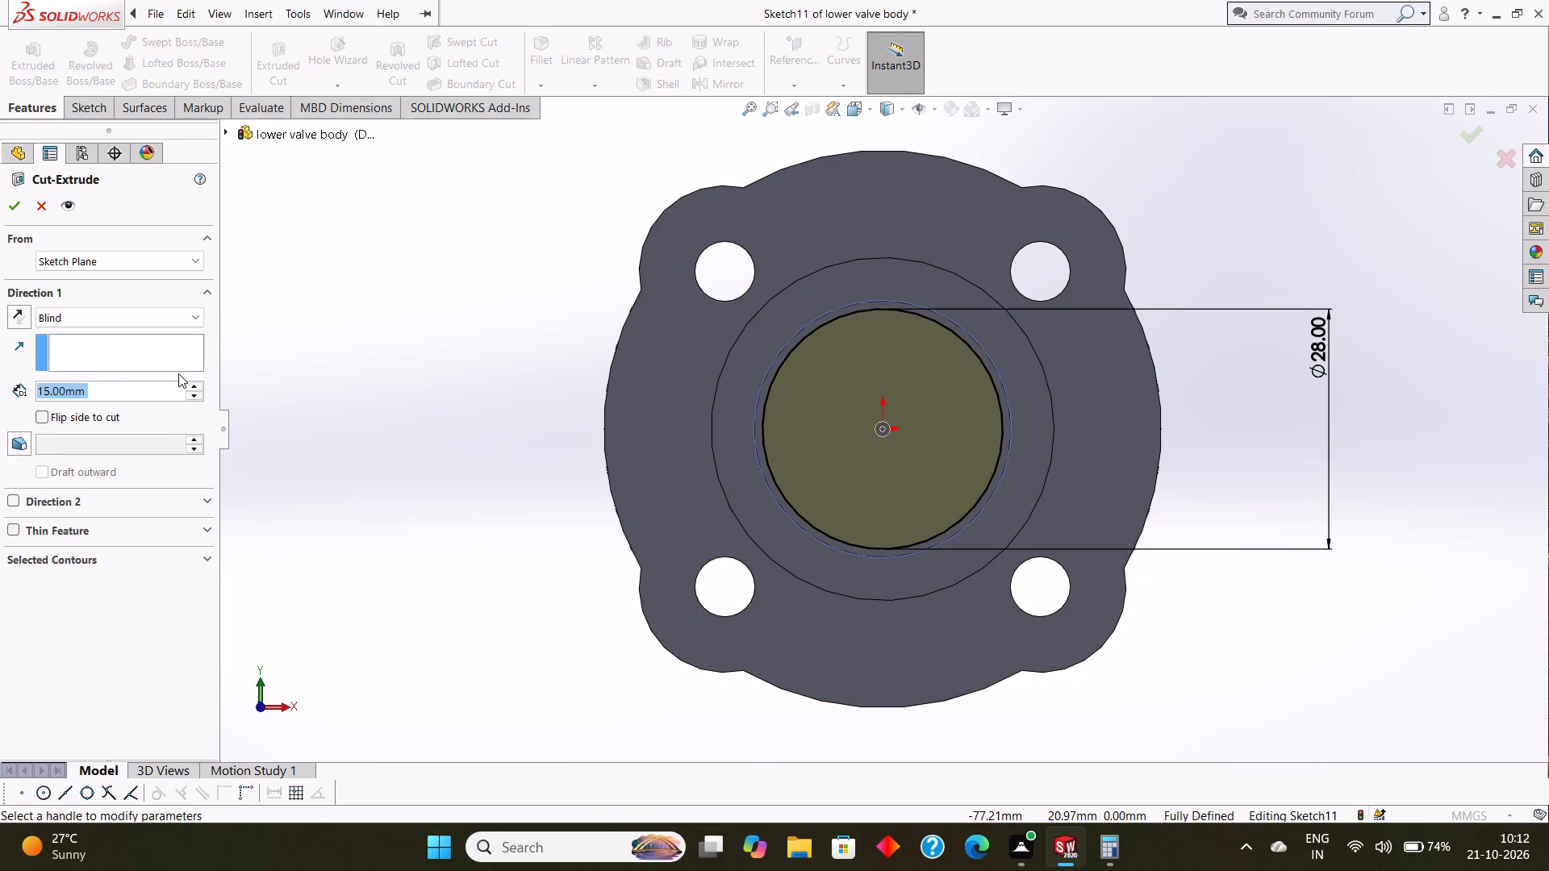
pyautogui.press('BackSpace')
pyautogui.write('21')
pyautogui.press('Return')
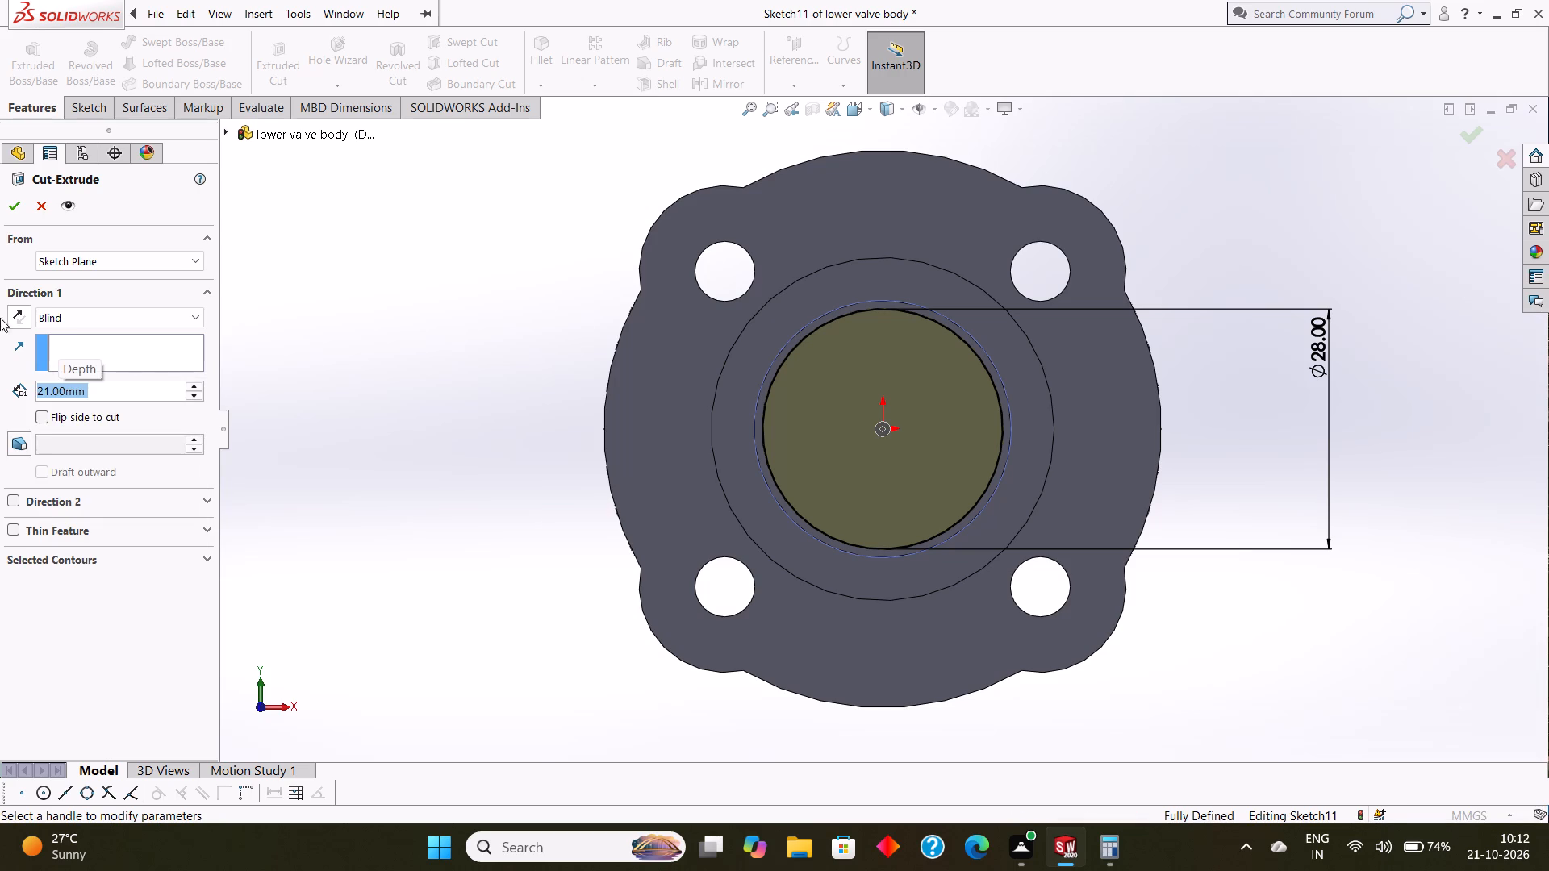
pyautogui.click(8, 206)
pyautogui.click(392, 322)
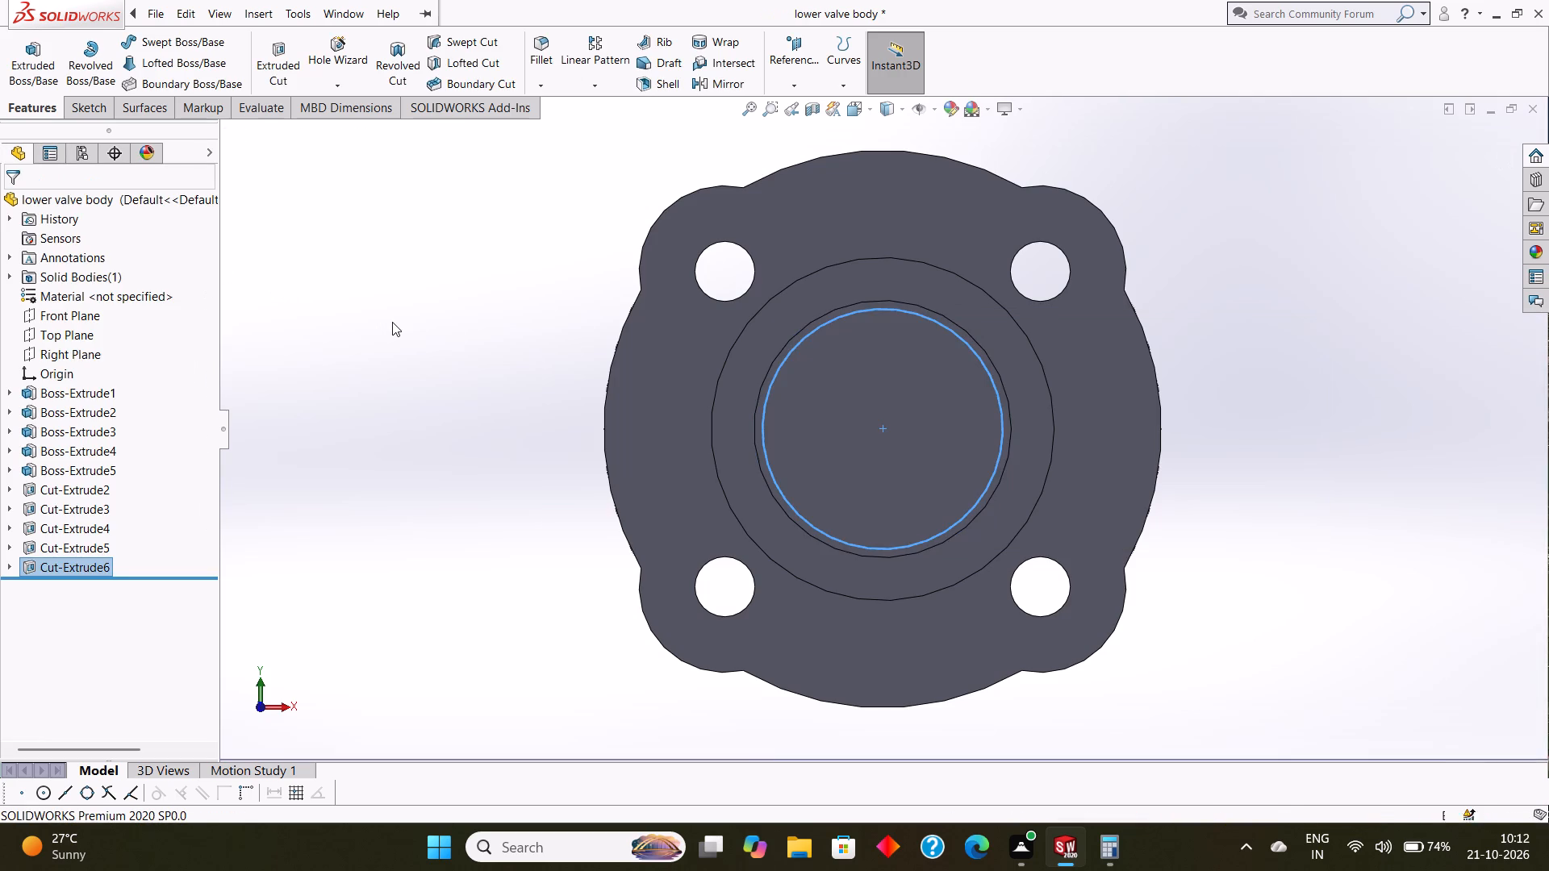
# Start a sketch on the floor of the 28 mm bore and draw a circle about 22.5 mm in diameter centred on the origin.
pyautogui.moveTo(433, 334); pyautogui.dragTo(437, 235, button='middle')
pyautogui.scroll(2, 435, 244)
pyautogui.moveTo(437, 283); pyautogui.dragTo(443, 260, button='middle')
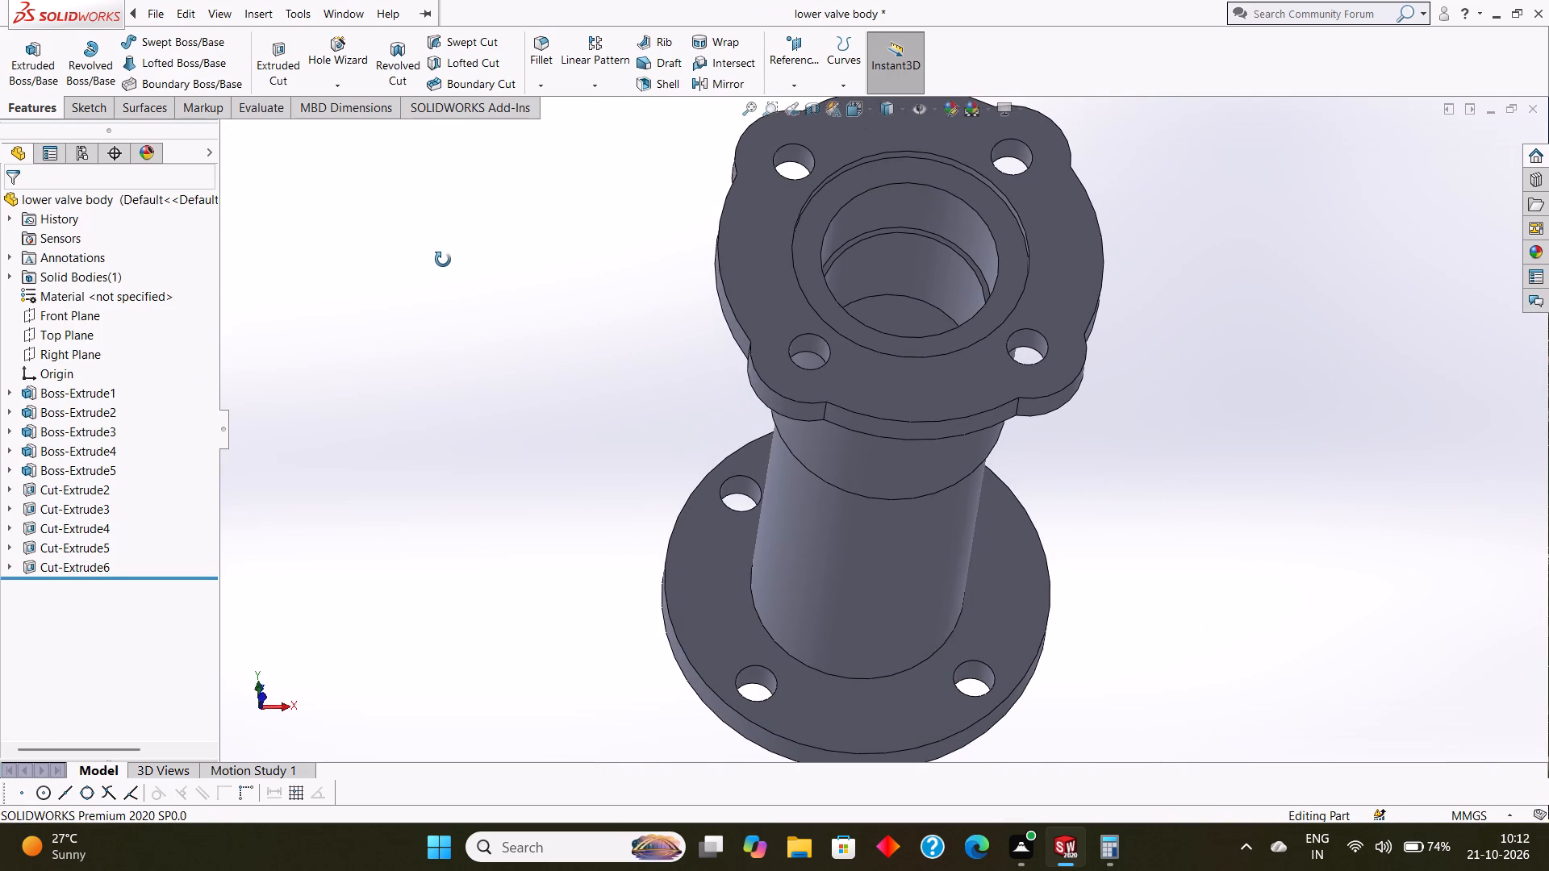
pyautogui.moveTo(443, 260); pyautogui.dragTo(446, 266, button='middle')
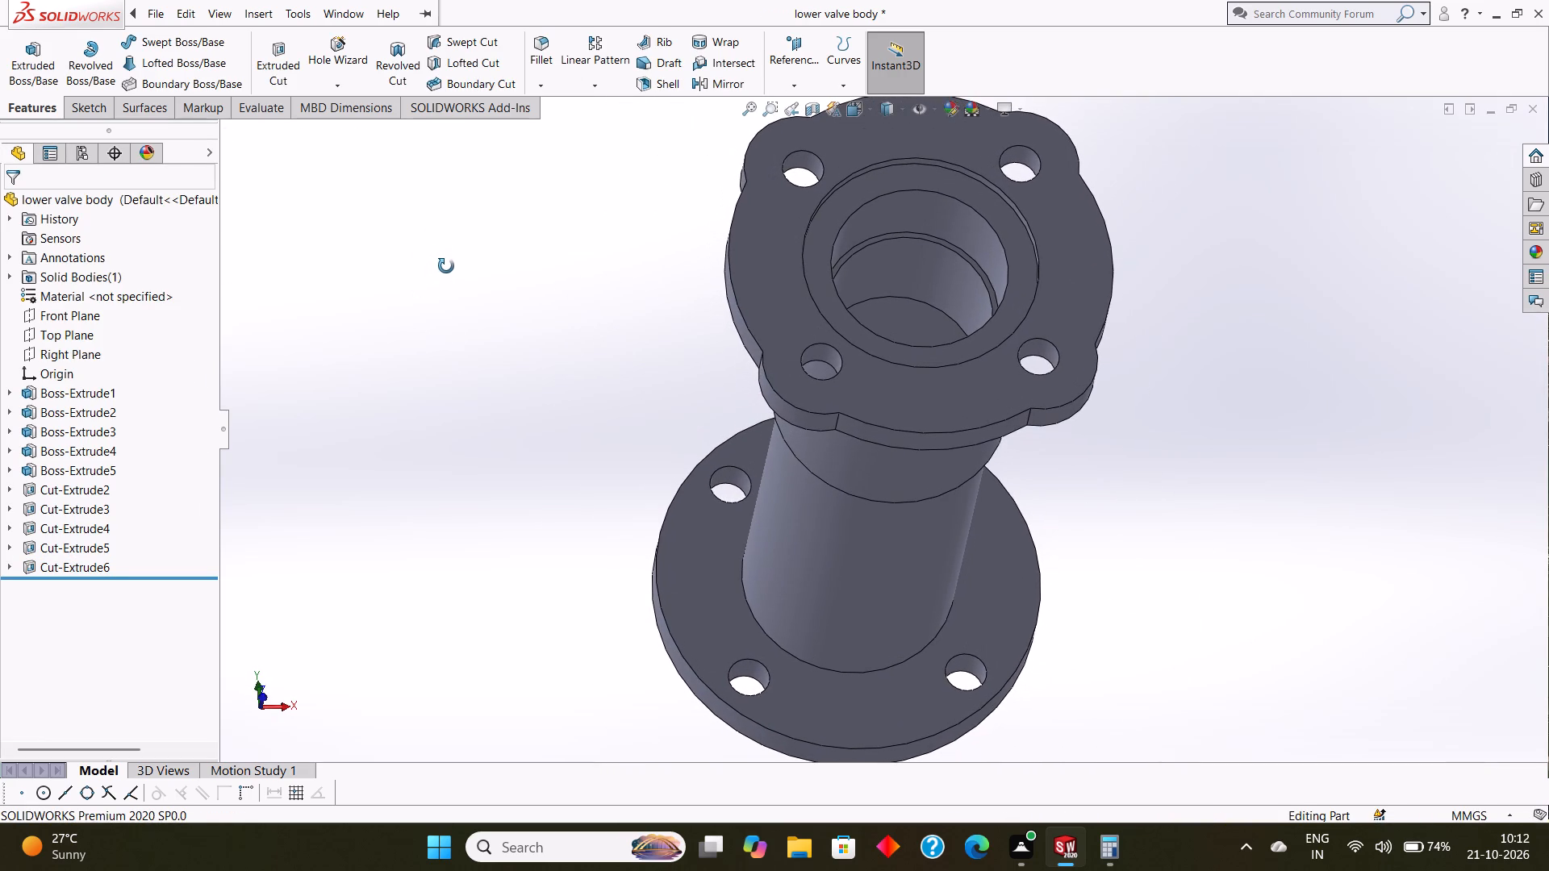
pyautogui.moveTo(446, 266); pyautogui.dragTo(446, 271, button='middle')
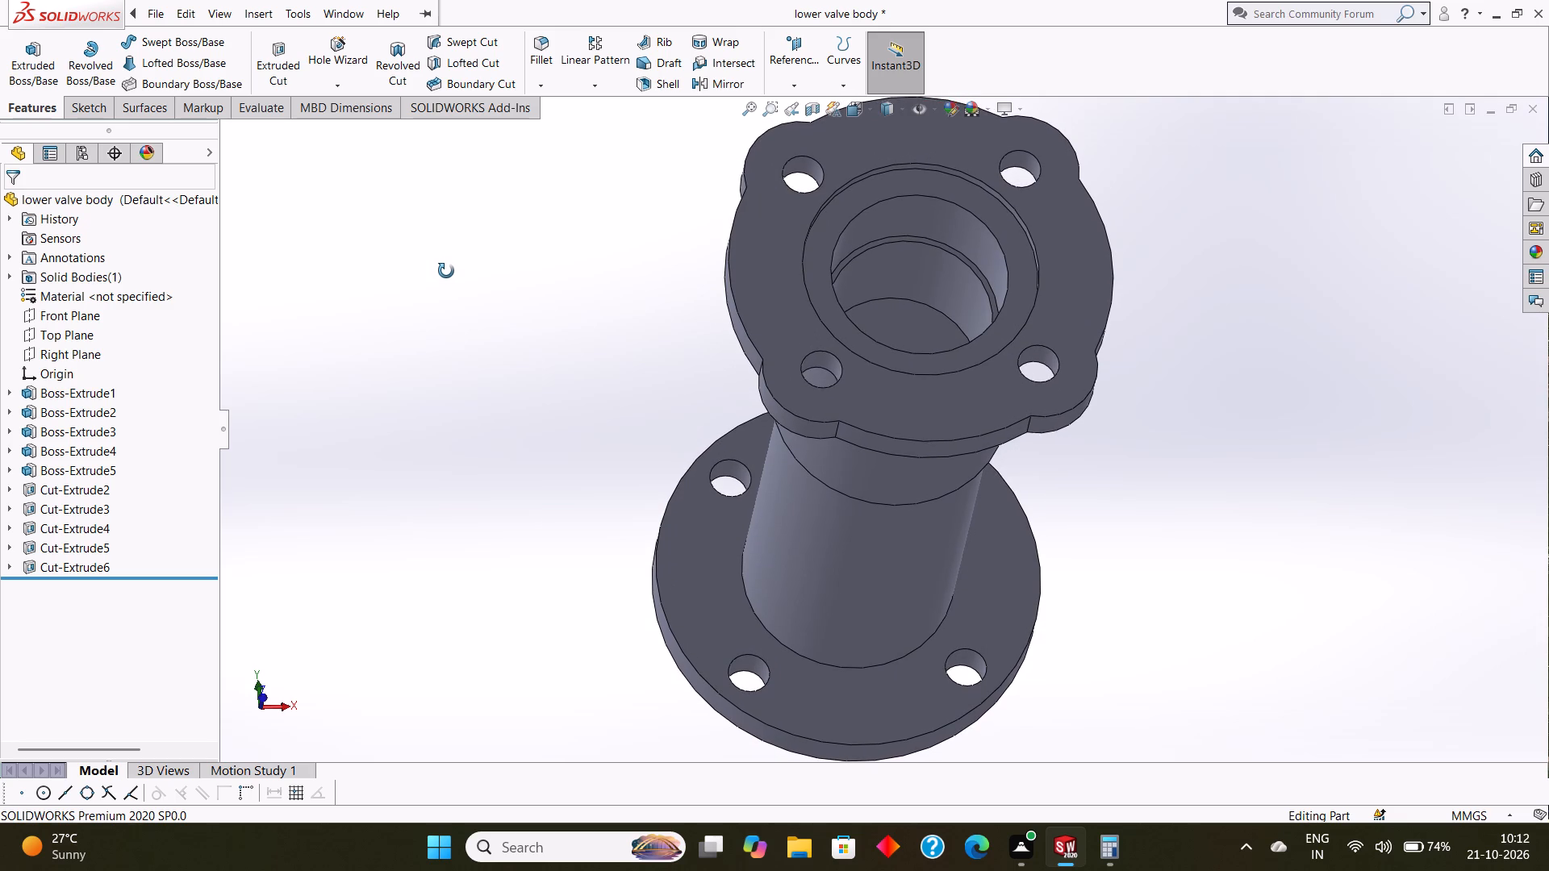
pyautogui.moveTo(446, 271); pyautogui.dragTo(446, 274, button='middle')
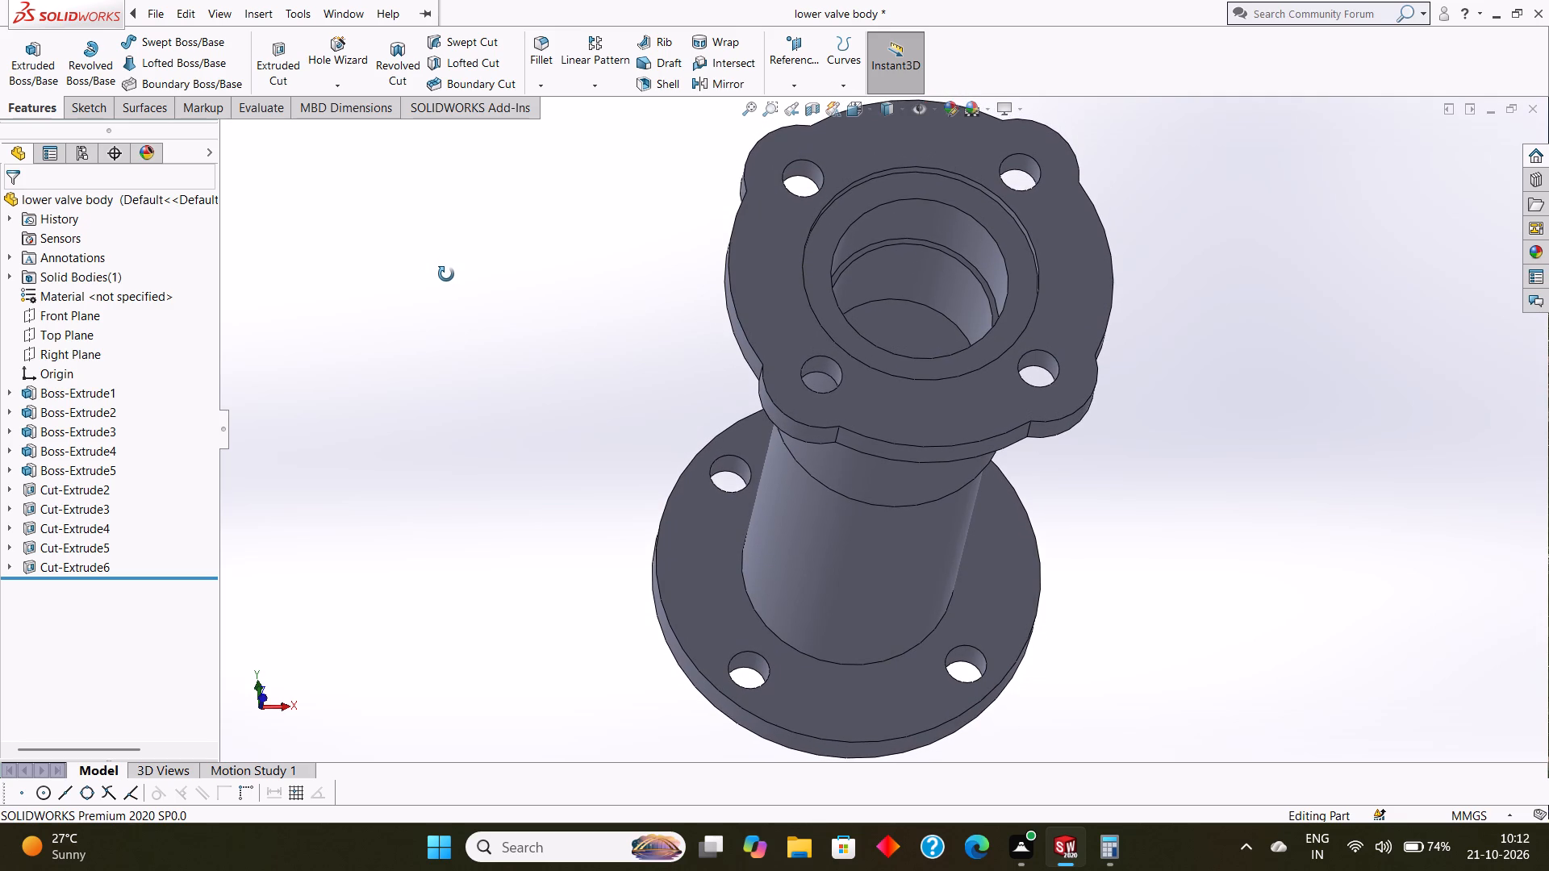
pyautogui.moveTo(446, 274); pyautogui.dragTo(446, 273, button='middle')
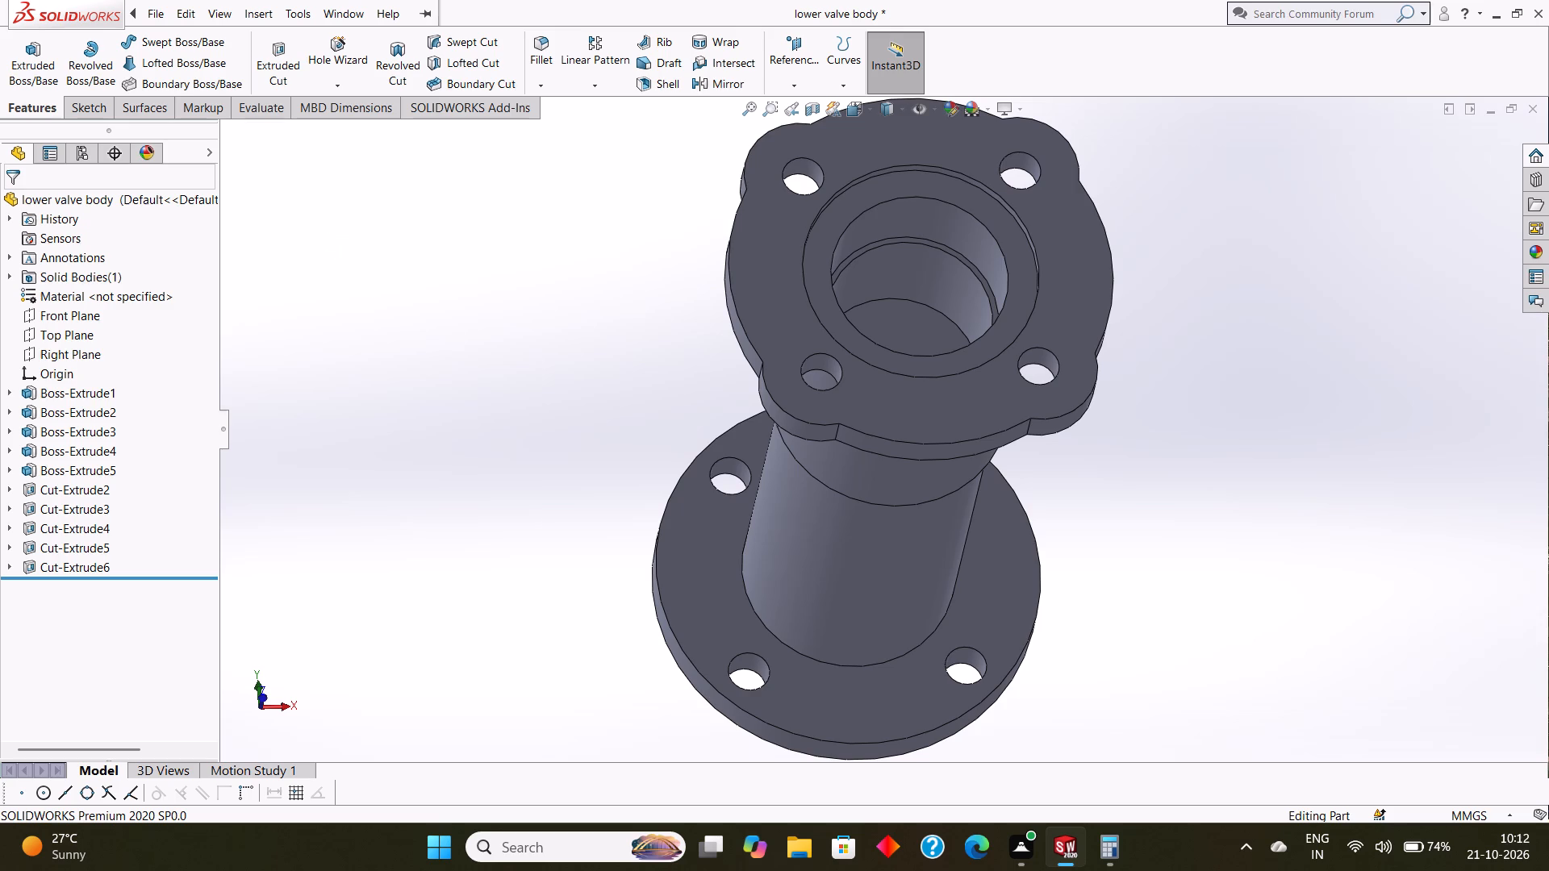
pyautogui.moveTo(1303, 317); pyautogui.dragTo(1298, 373, button='middle')
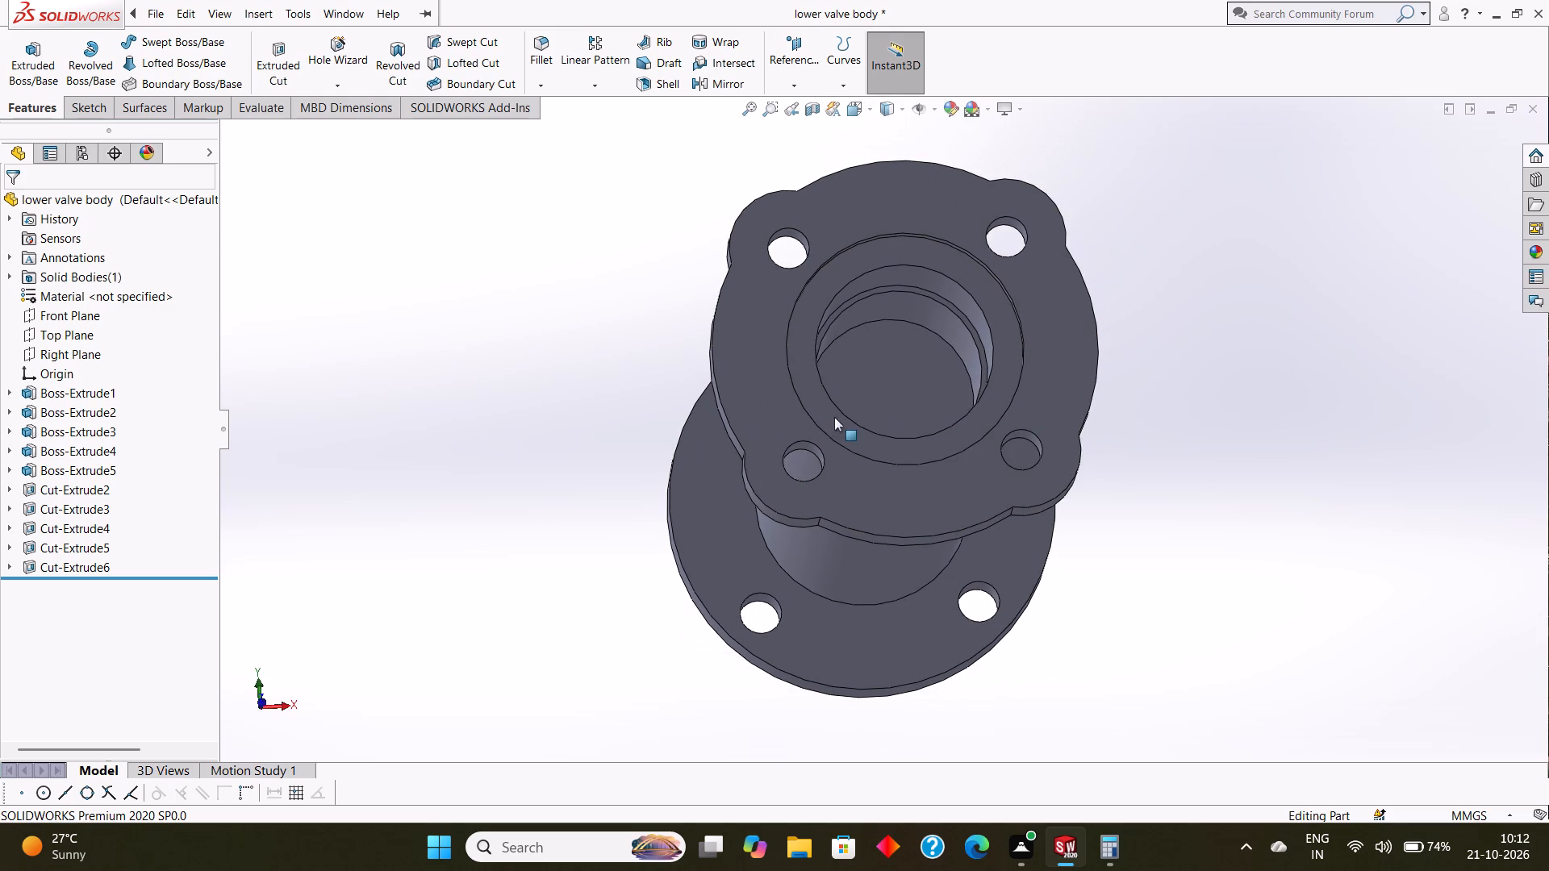
pyautogui.click(864, 370)
pyautogui.click(933, 320)
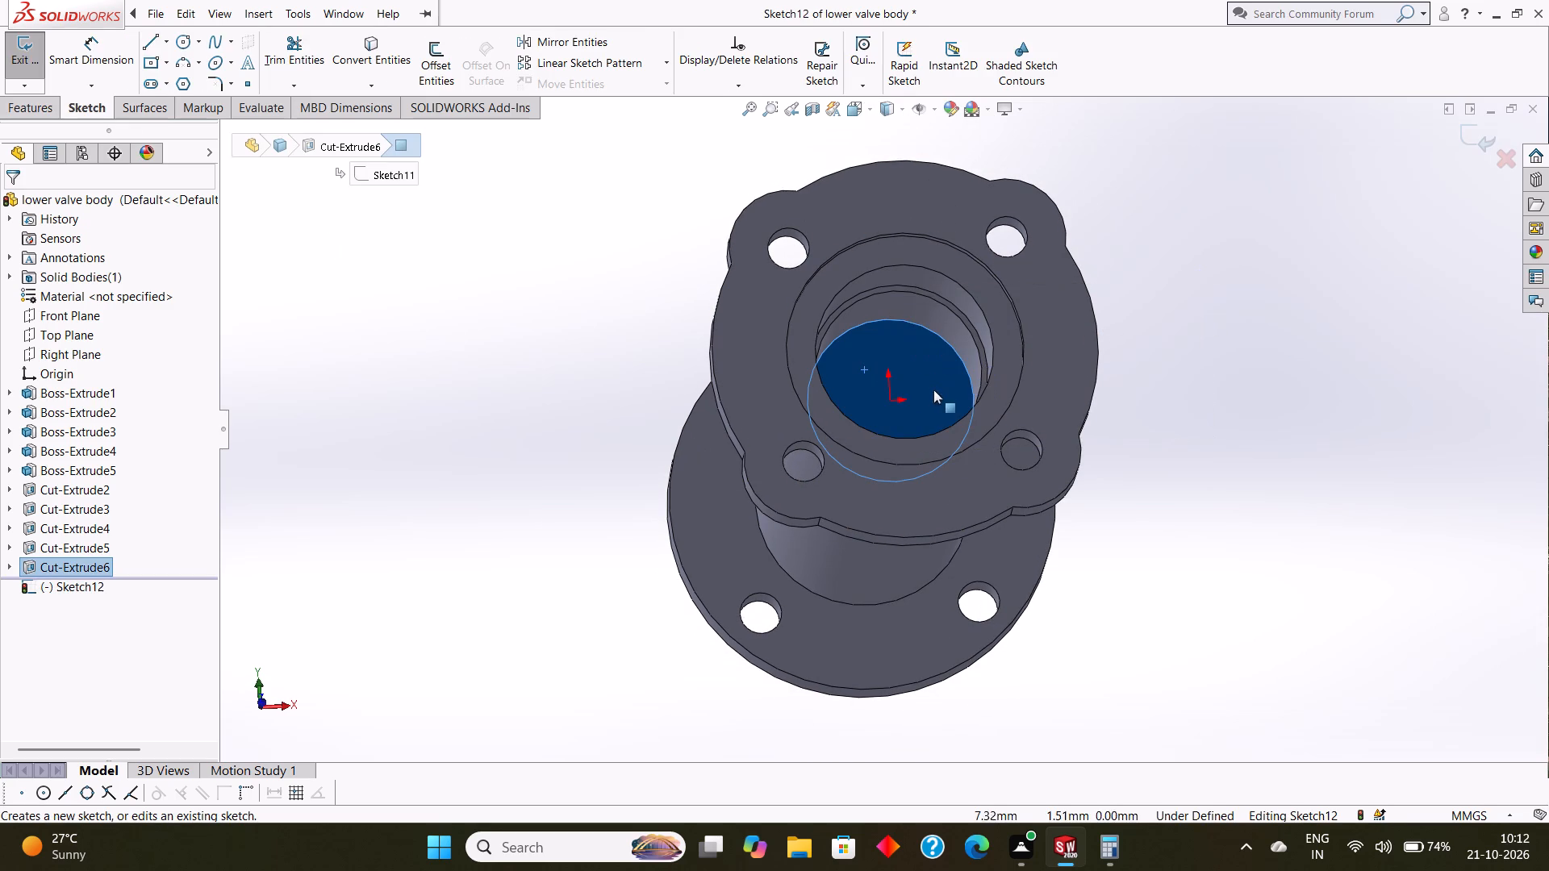
pyautogui.hotkey('ctrl', '8')
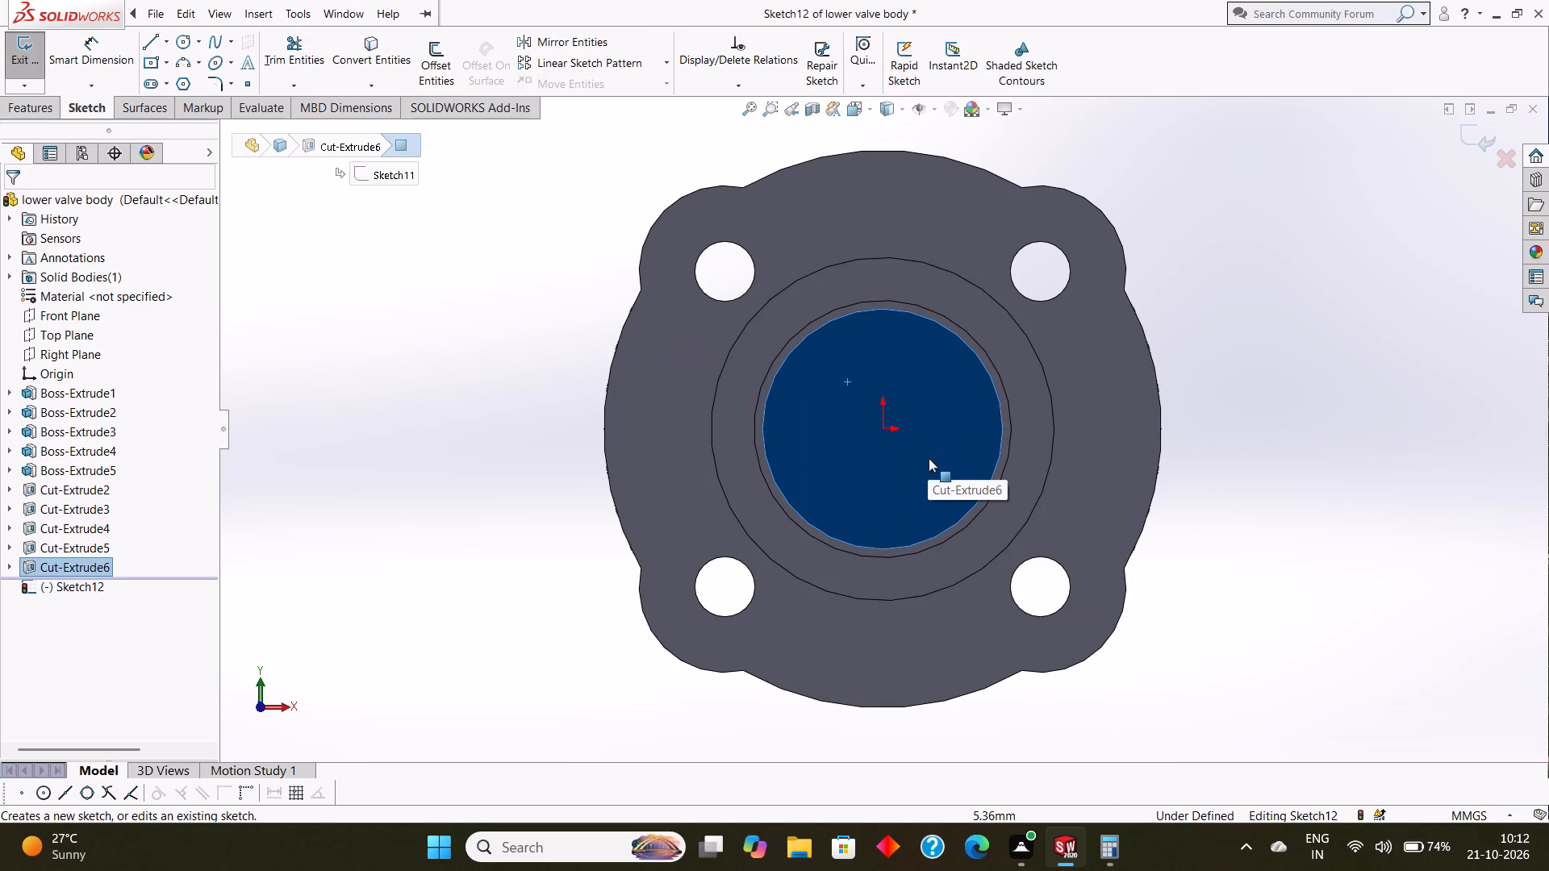
pyautogui.press('Escape')
pyautogui.click(181, 40)
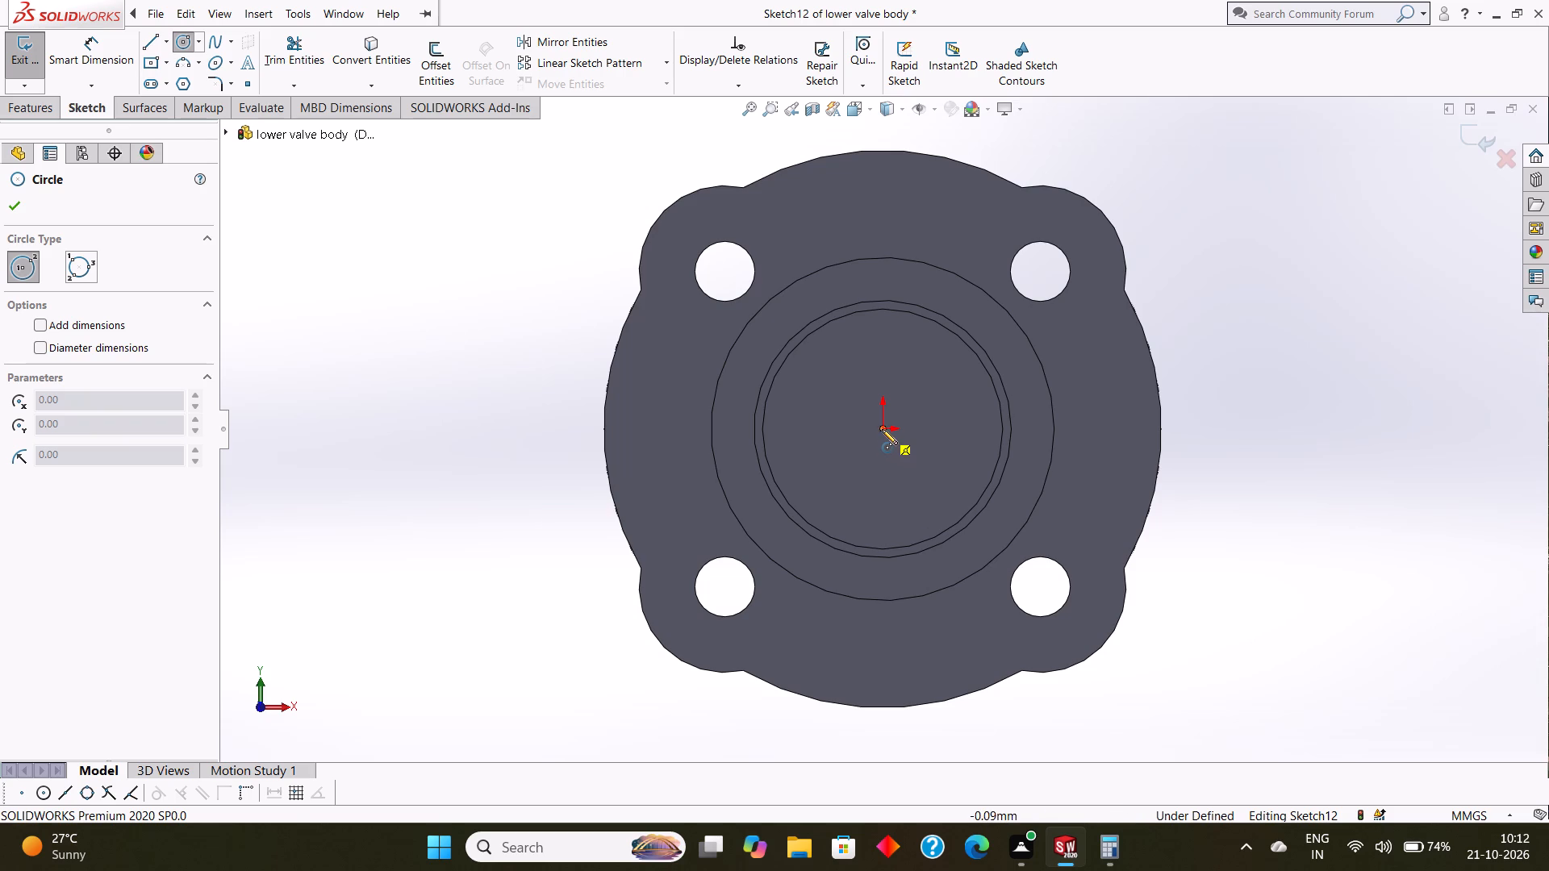
pyautogui.moveTo(882, 429); pyautogui.dragTo(966, 478)
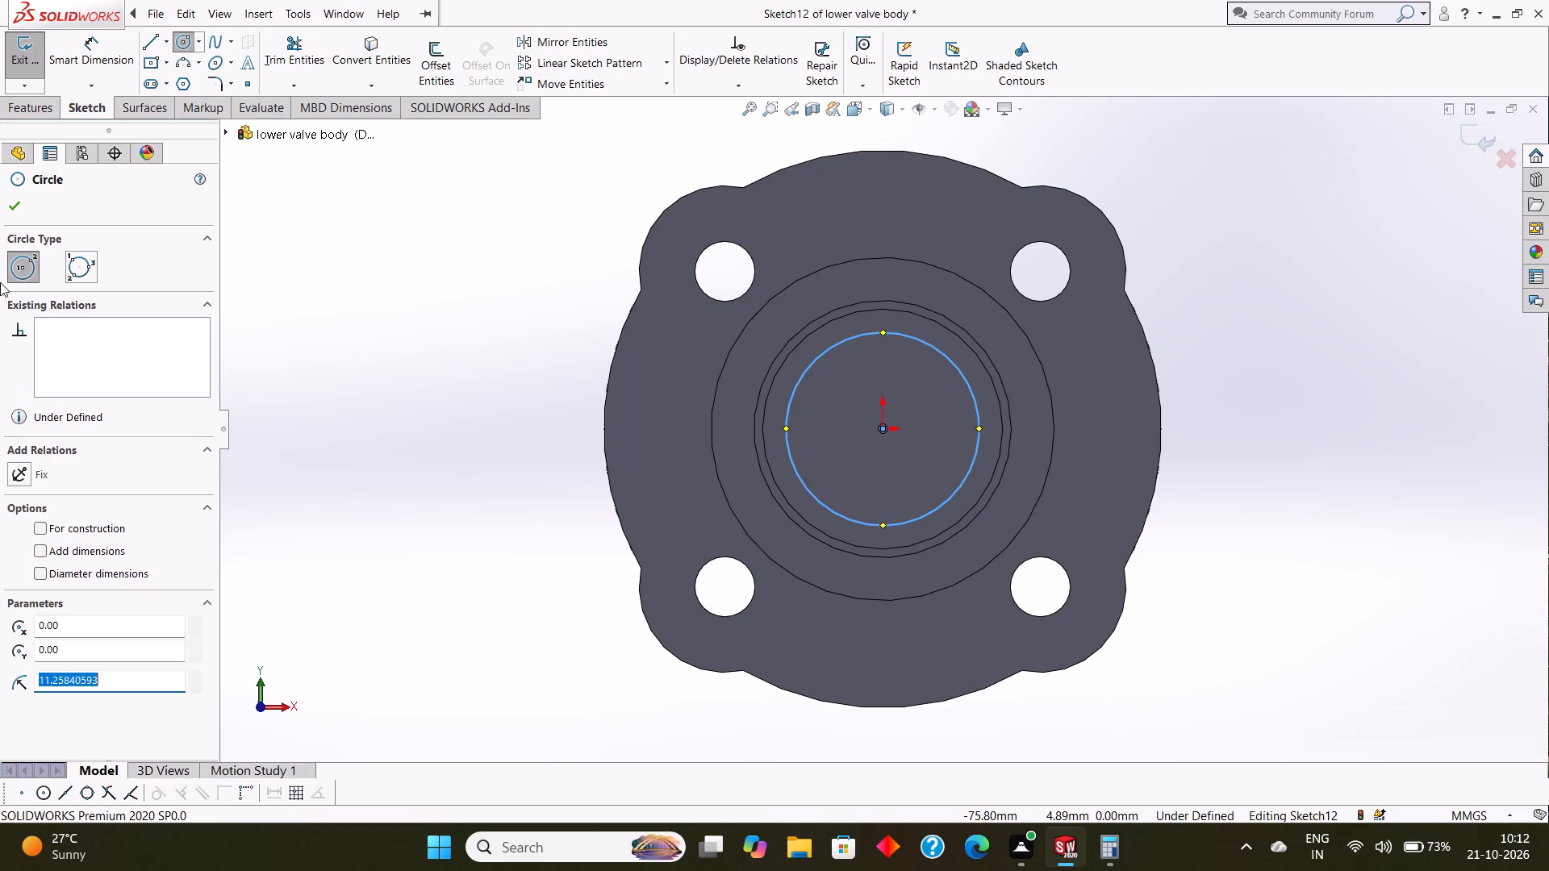
pyautogui.click(7, 206)
# Dimension the new centred circle's diameter as 20 mm.
pyautogui.moveTo(79, 53); pyautogui.dragTo(81, 44)
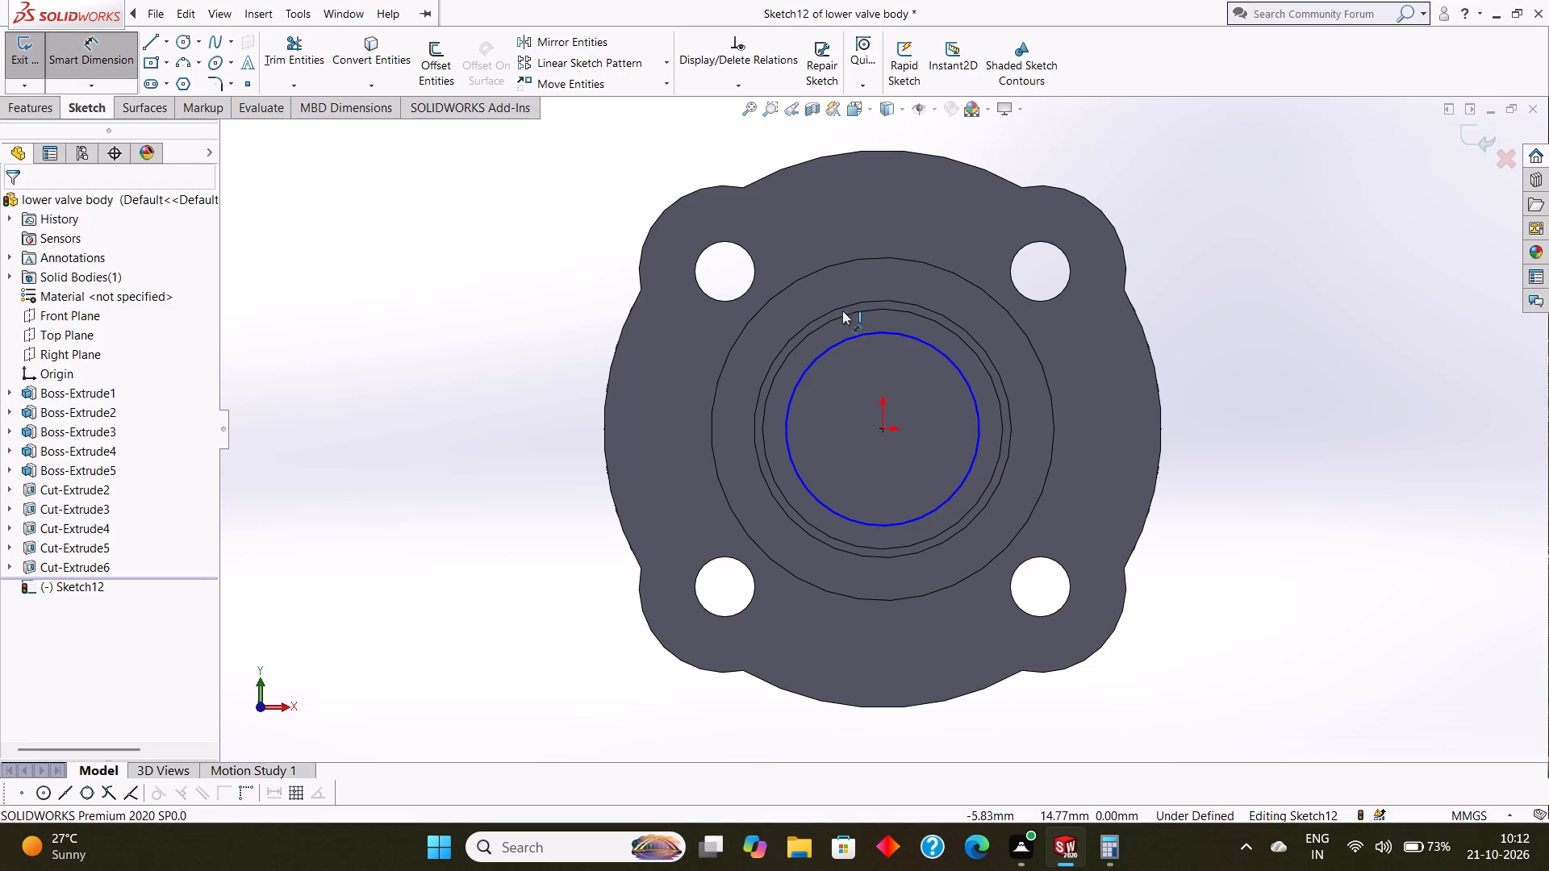
pyautogui.click(877, 331)
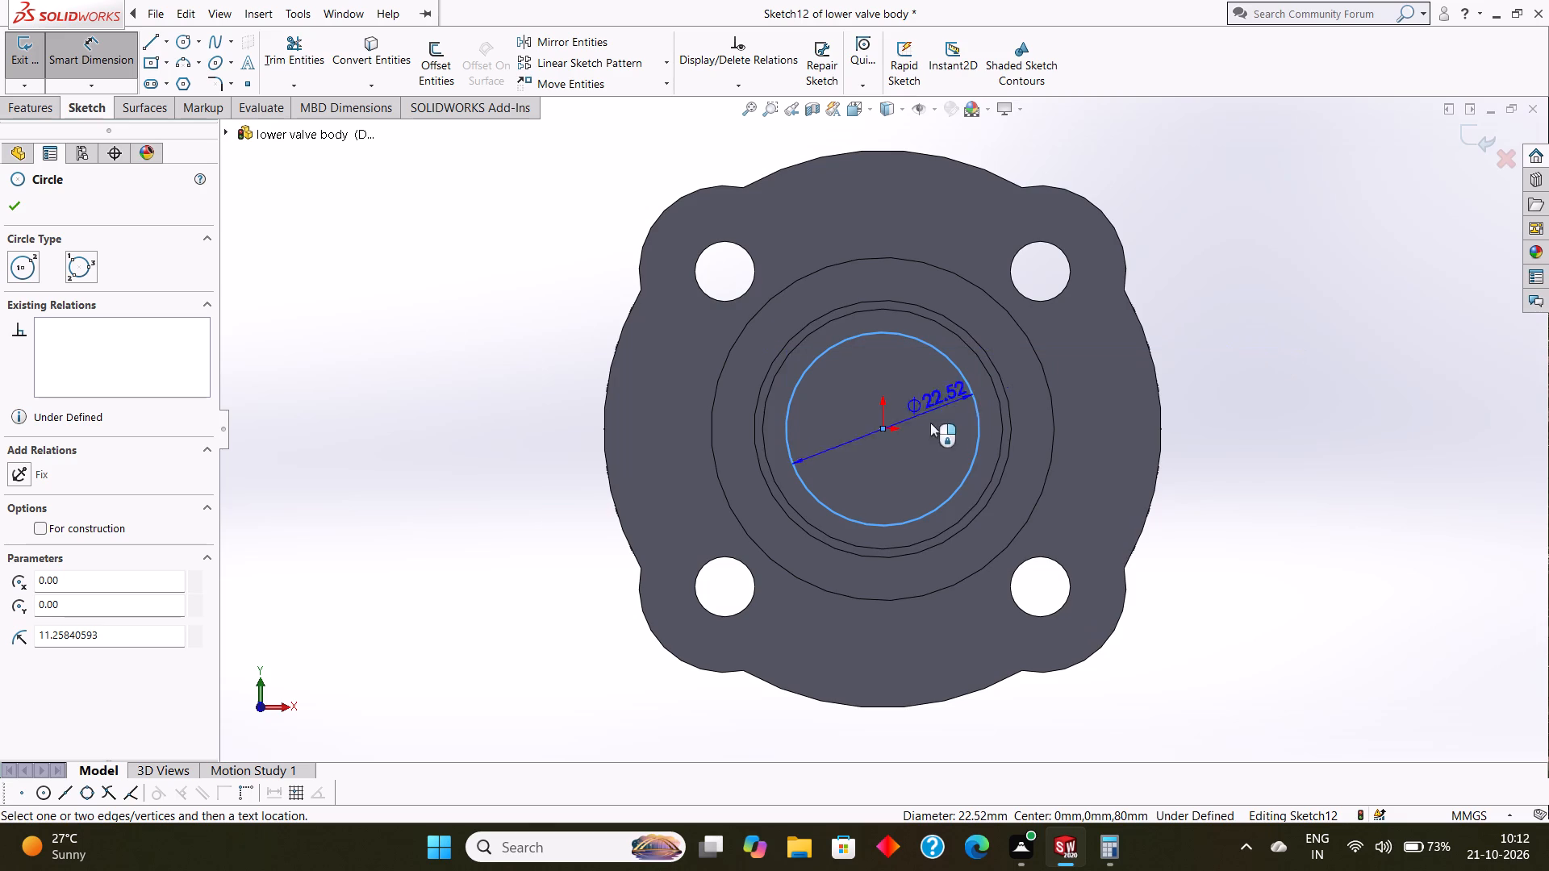
pyautogui.click(1290, 399)
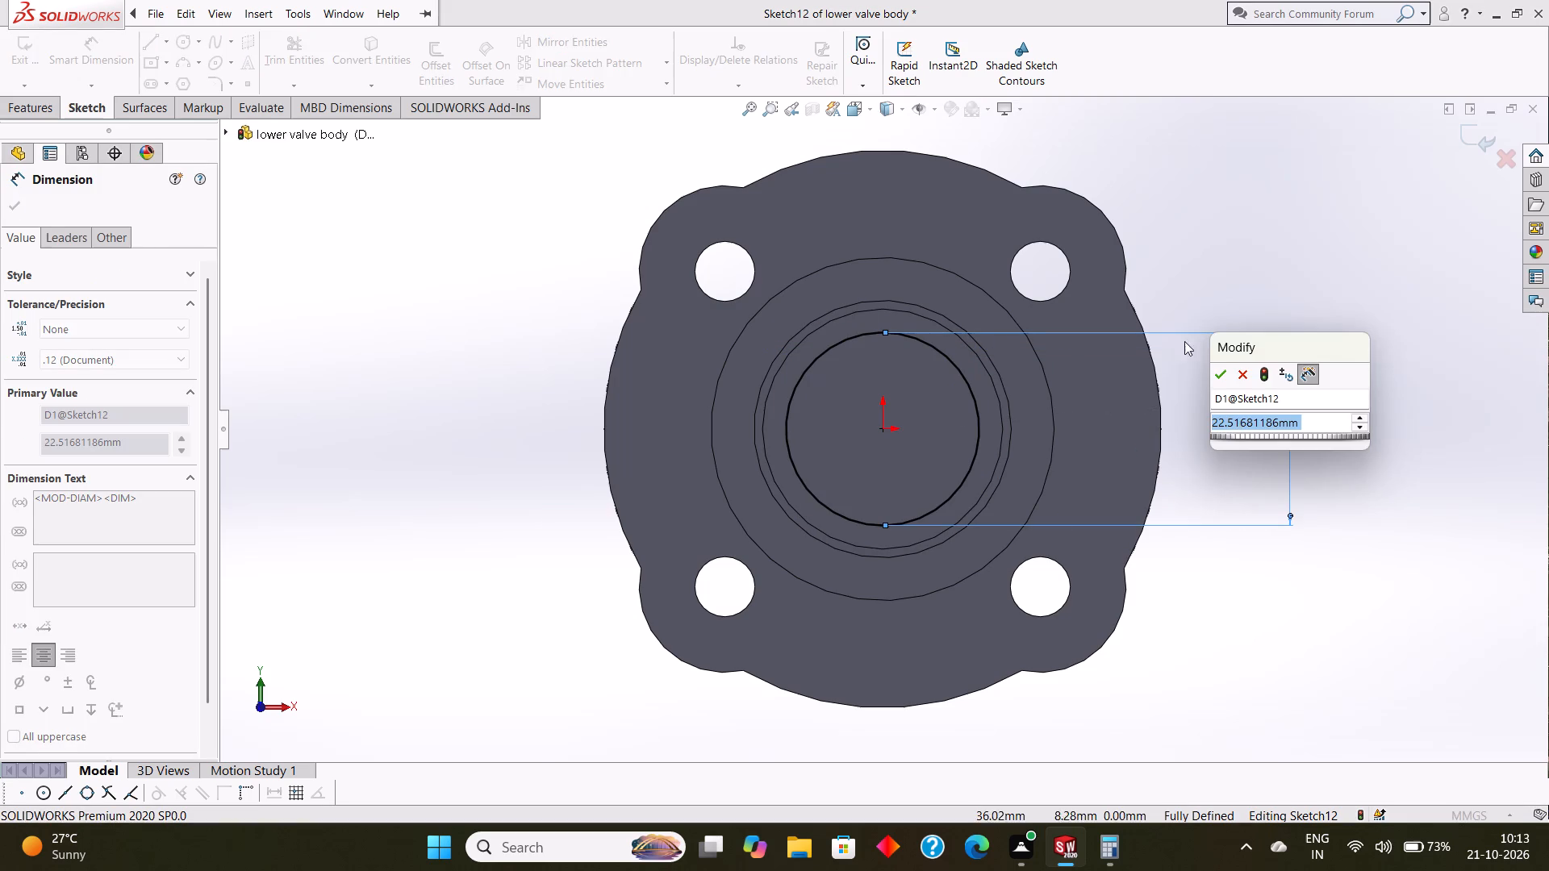
pyautogui.press('BackSpace')
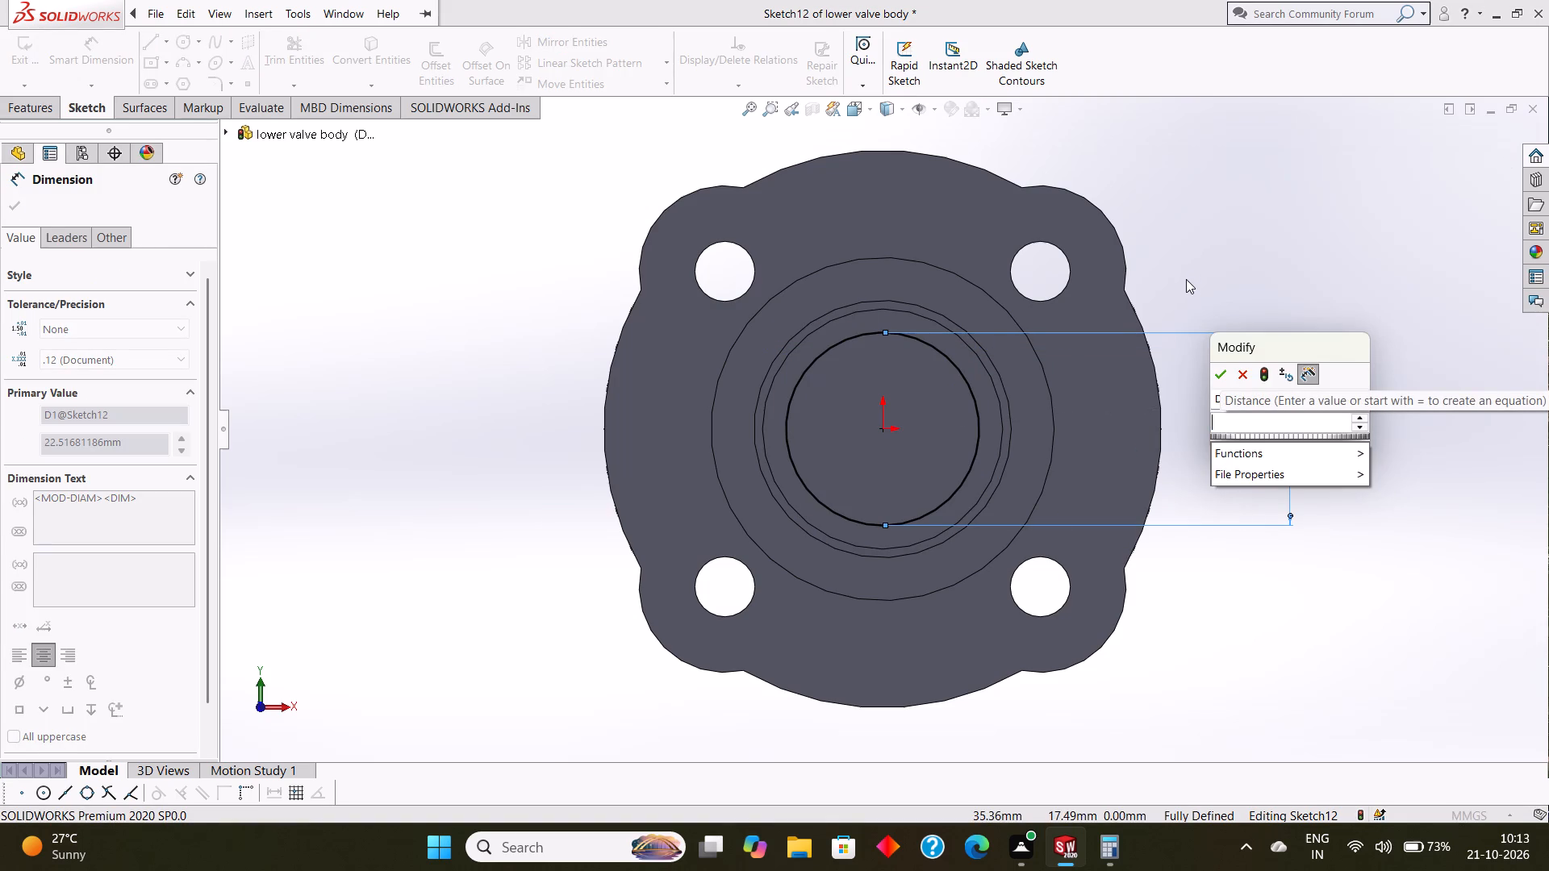
pyautogui.write('20')
pyautogui.press('Return')
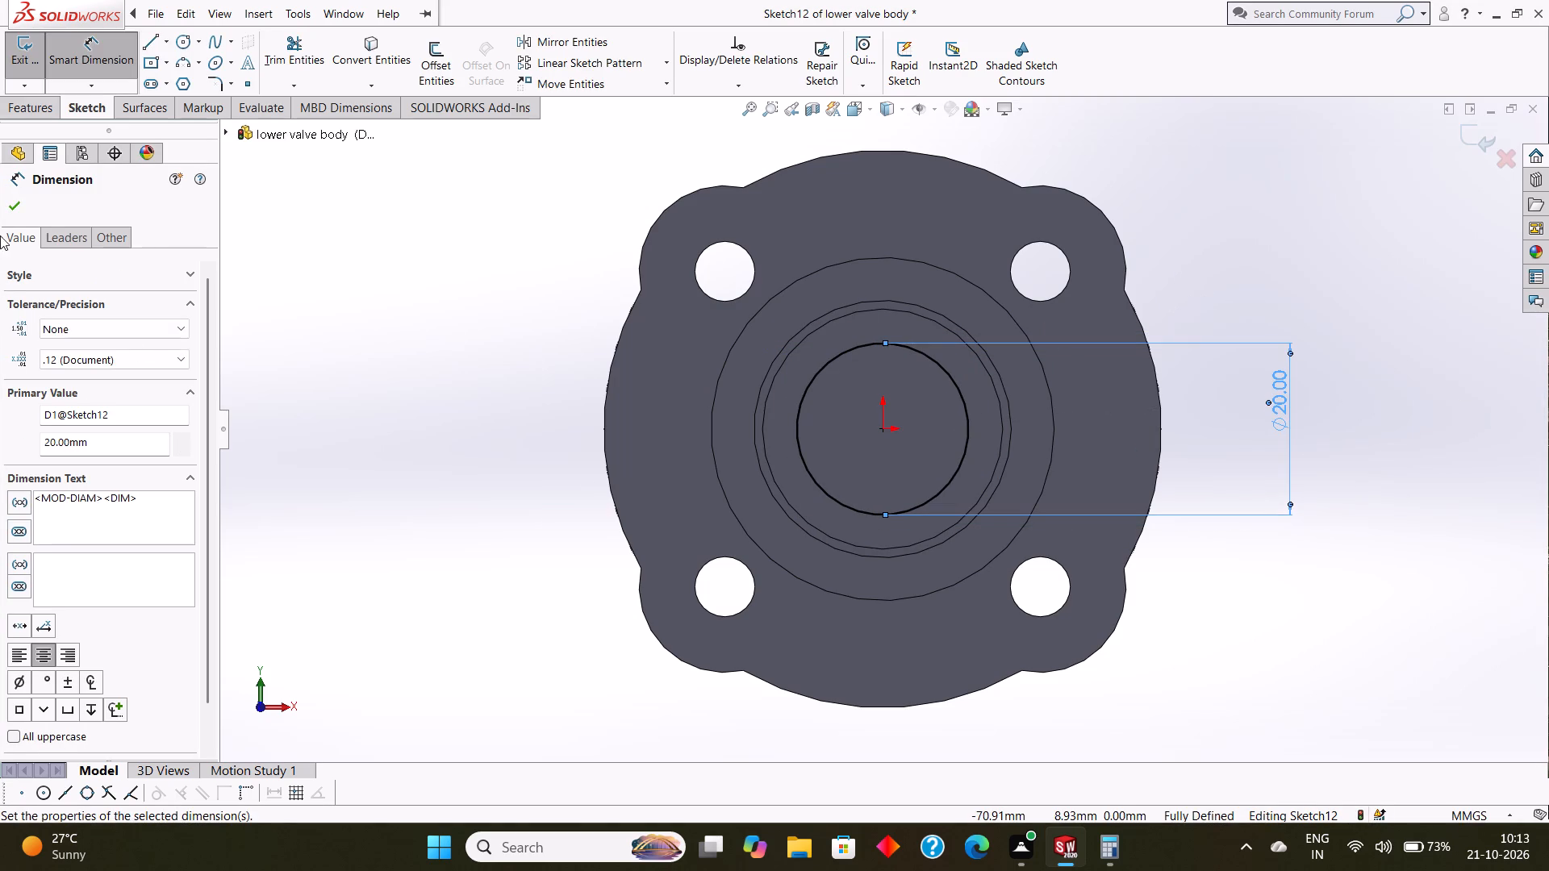
pyautogui.click(7, 212)
# Cut-extrude the 20 mm circle into the body from the 28 mm bore's floor with a blind depth of 6 mm.
pyautogui.click(43, 106)
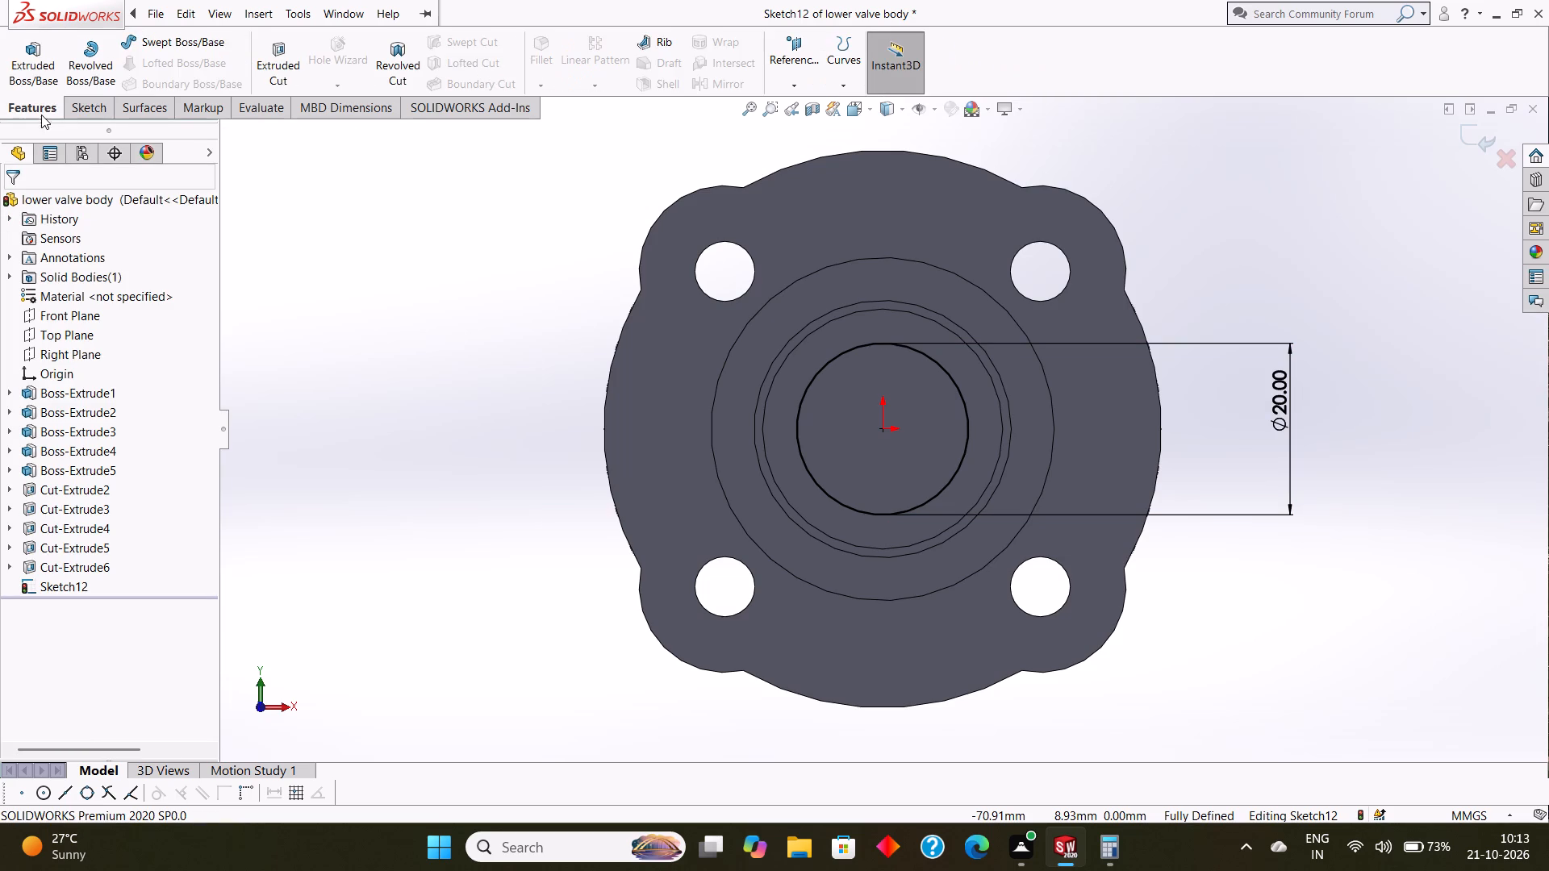
pyautogui.click(265, 61)
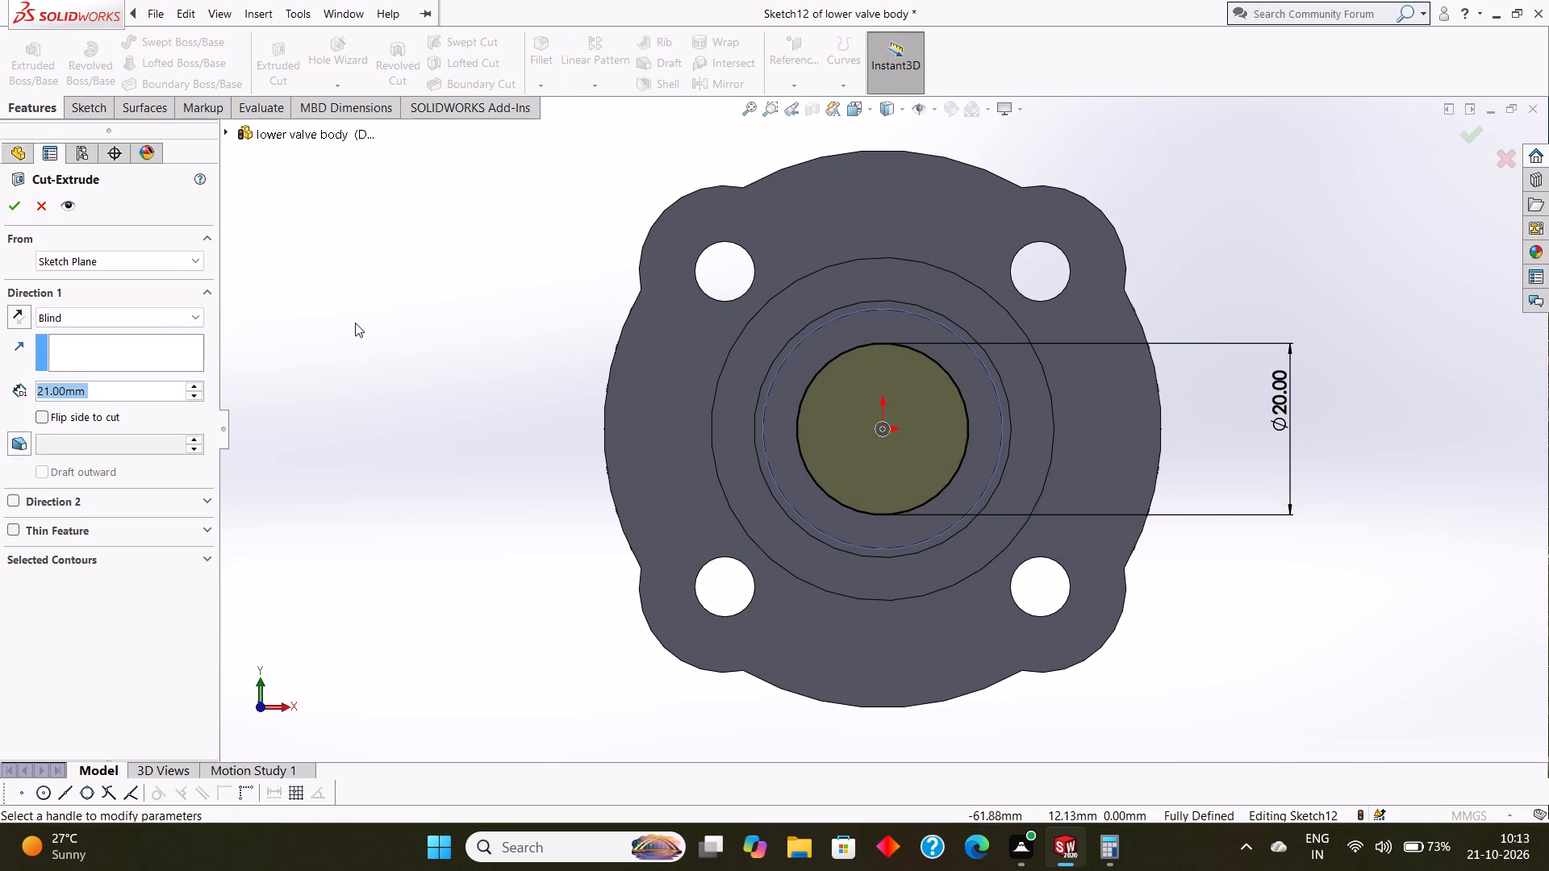
pyautogui.press('BackSpace')
pyautogui.press('6')
pyautogui.press('Return')
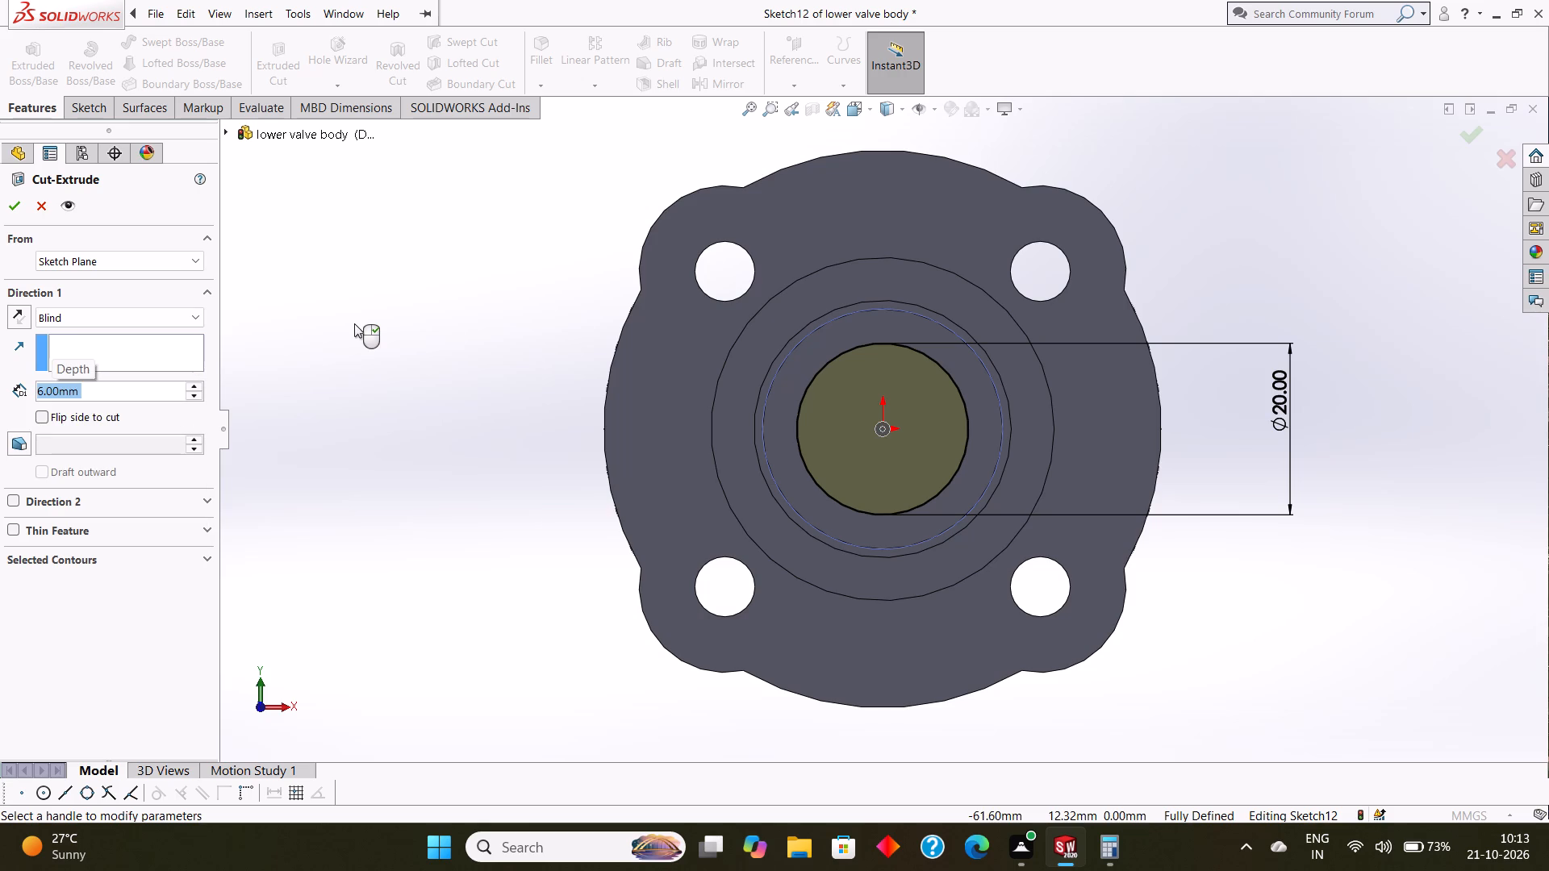
pyautogui.click(10, 208)
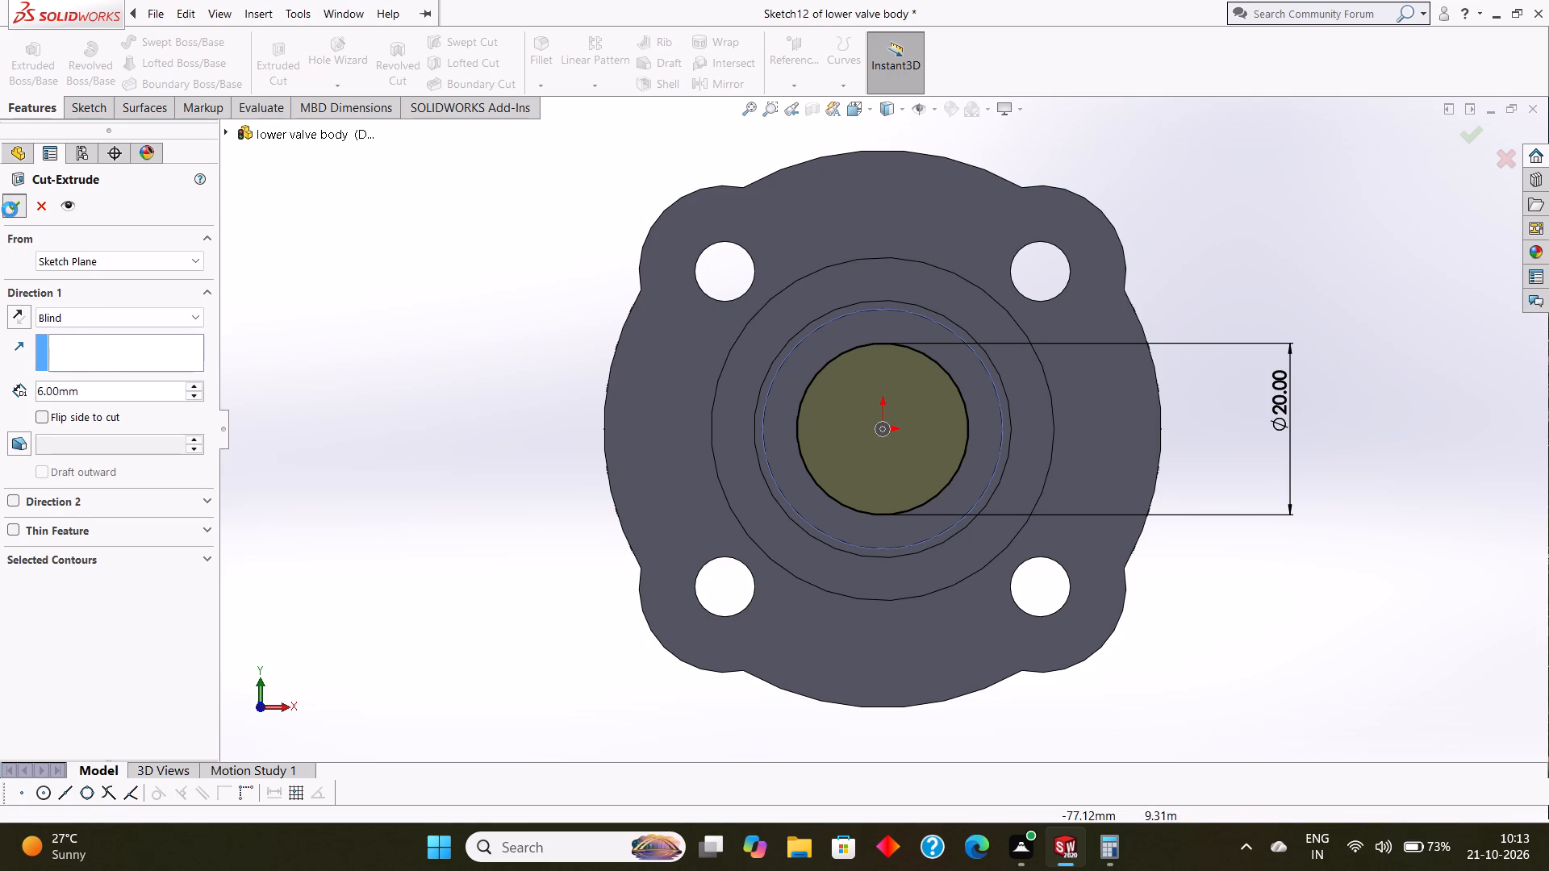
pyautogui.click(387, 323)
# Examine the stepped bore's interior from the lobed flange side.
pyautogui.moveTo(432, 347); pyautogui.dragTo(444, 273, button='middle')
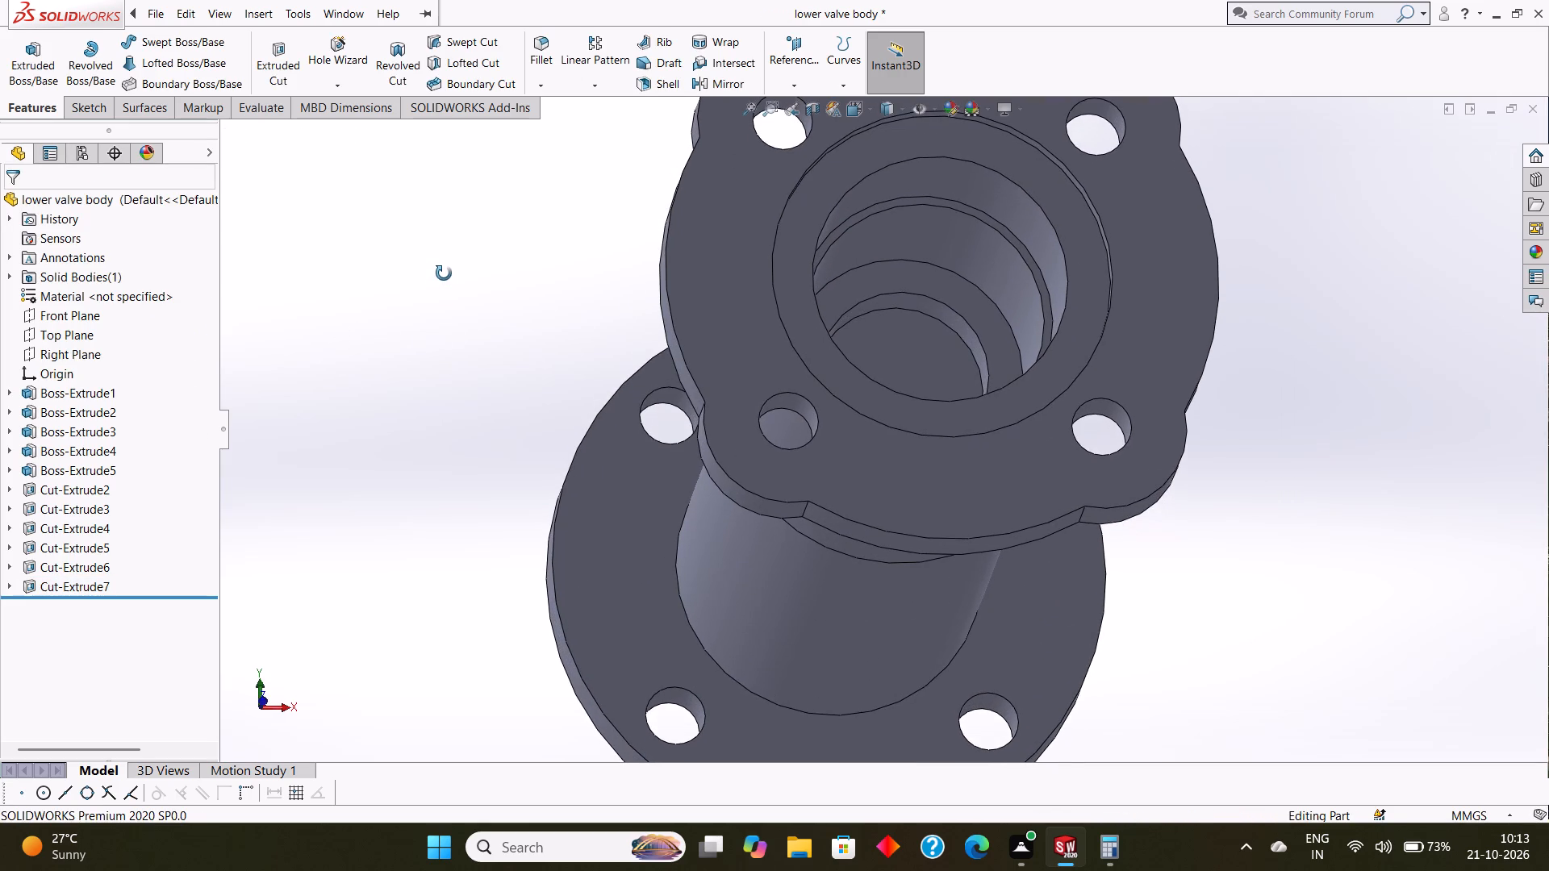
pyautogui.moveTo(444, 273); pyautogui.dragTo(442, 274, button='middle')
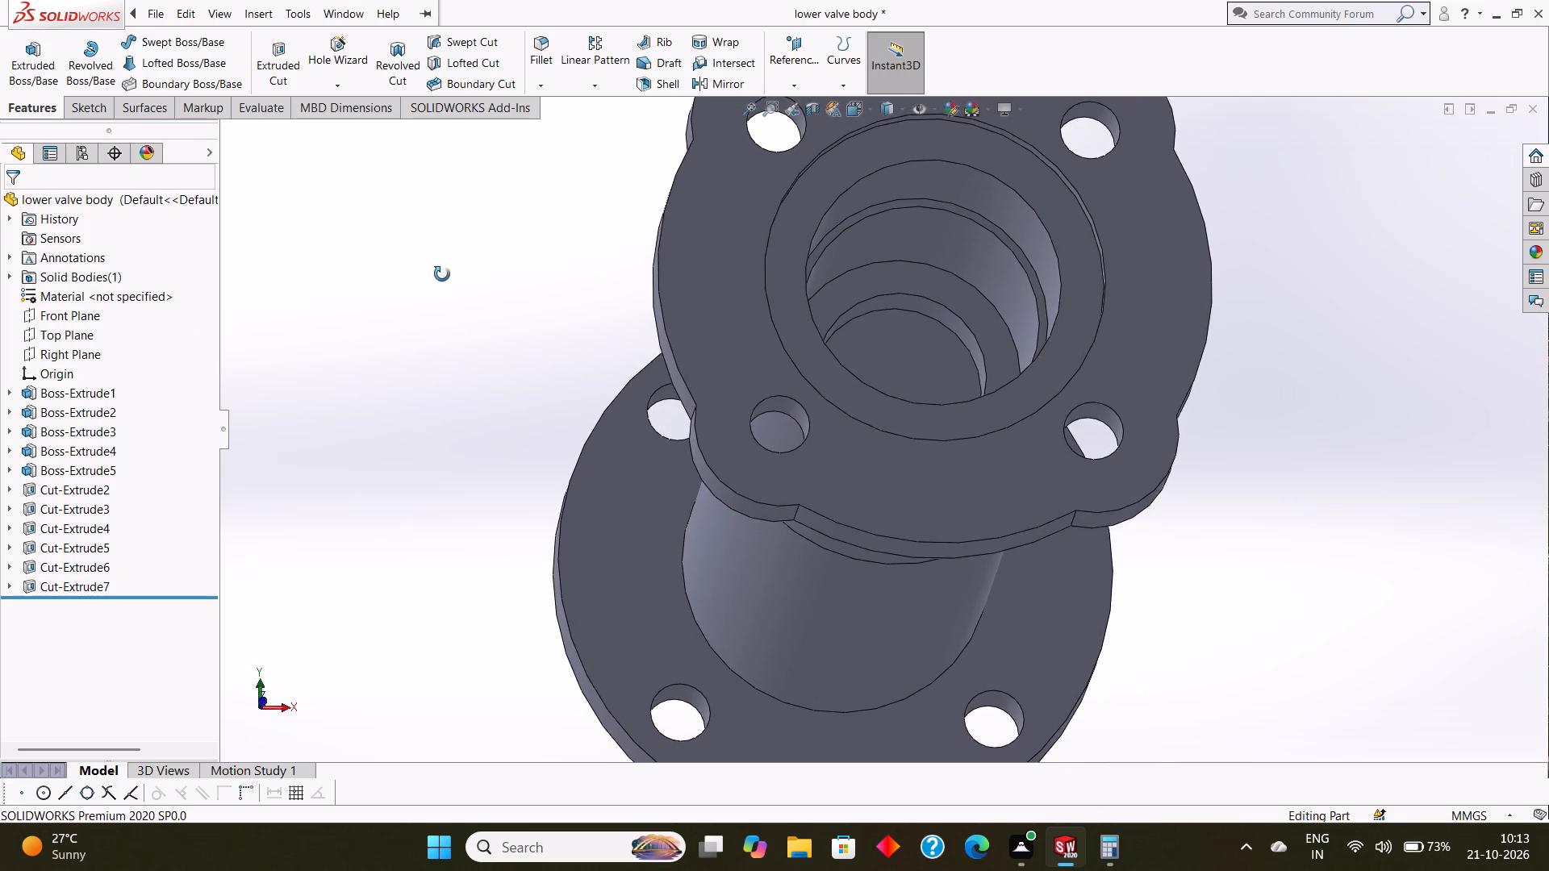
pyautogui.moveTo(442, 274); pyautogui.dragTo(442, 277, button='middle')
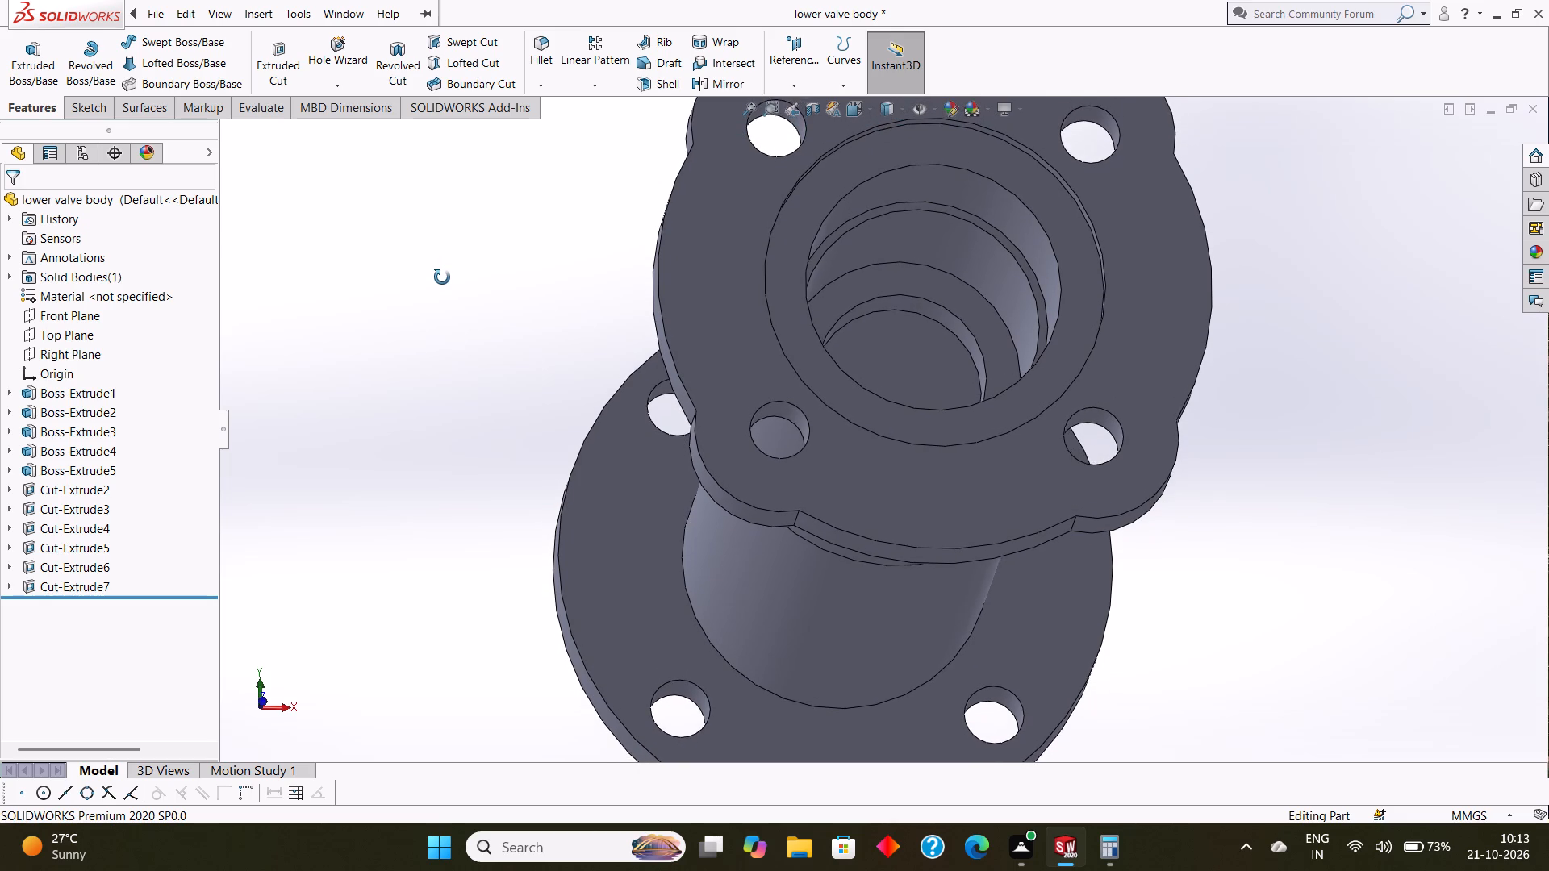
pyautogui.moveTo(442, 277); pyautogui.dragTo(436, 264, button='middle')
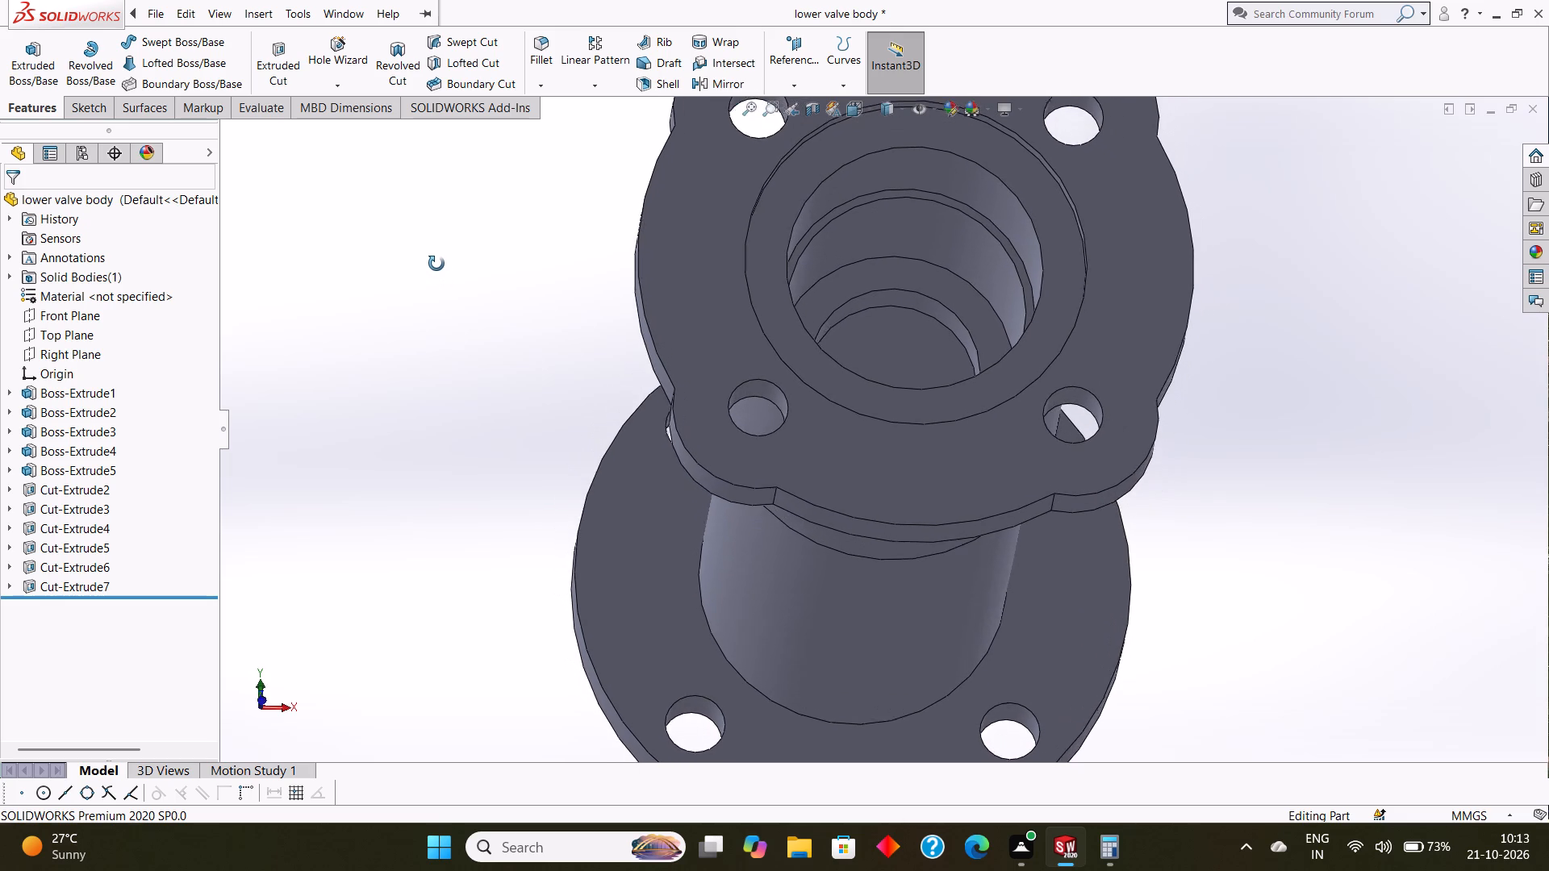
pyautogui.moveTo(436, 264); pyautogui.dragTo(439, 259, button='middle')
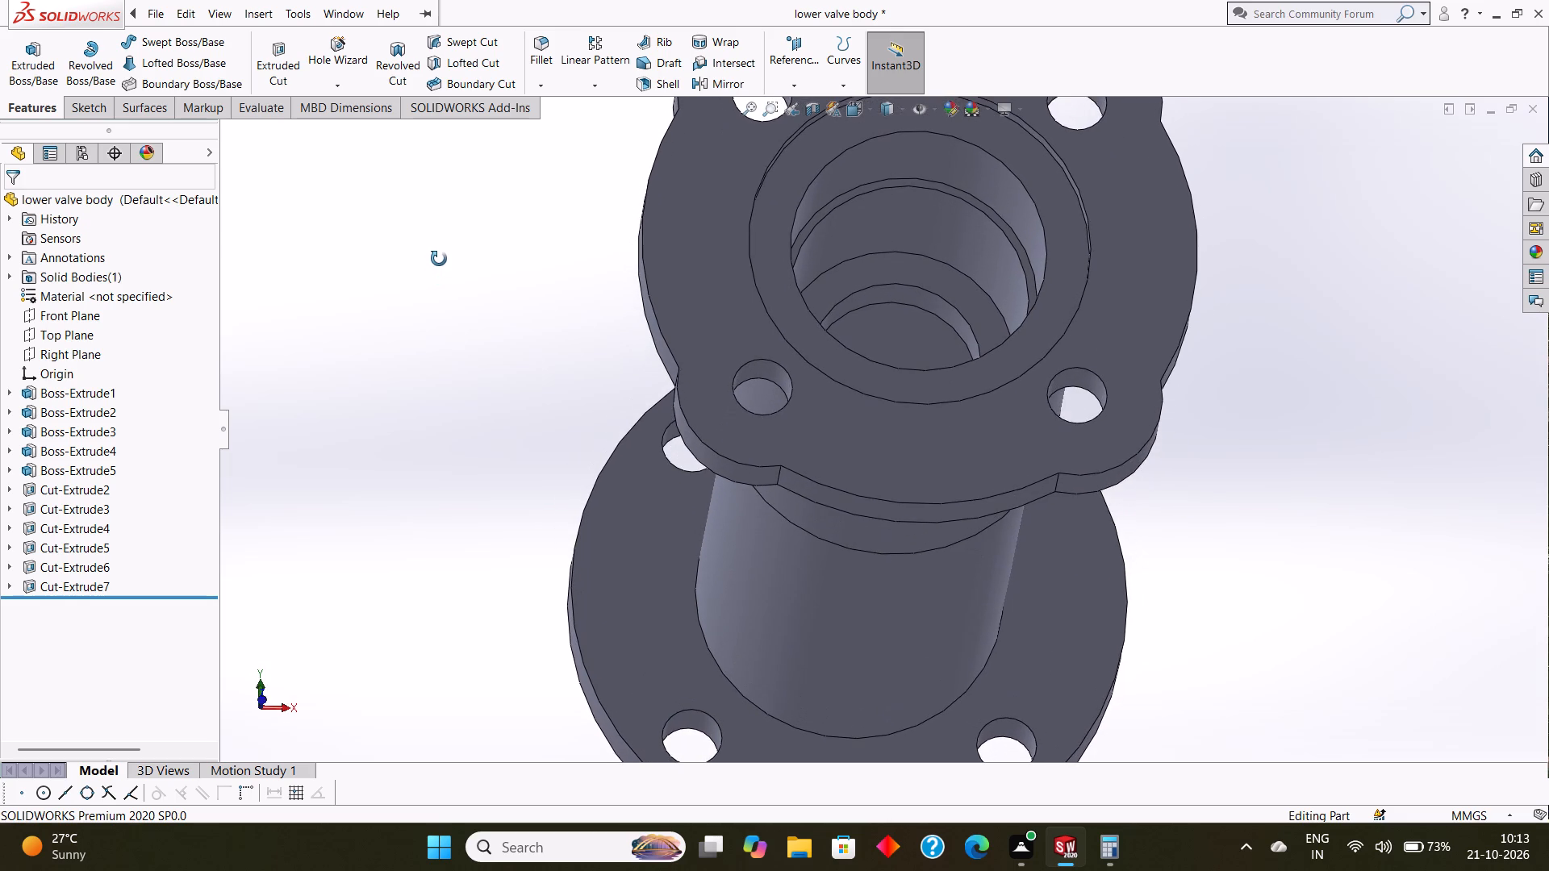
pyautogui.moveTo(439, 259); pyautogui.dragTo(439, 271, button='middle')
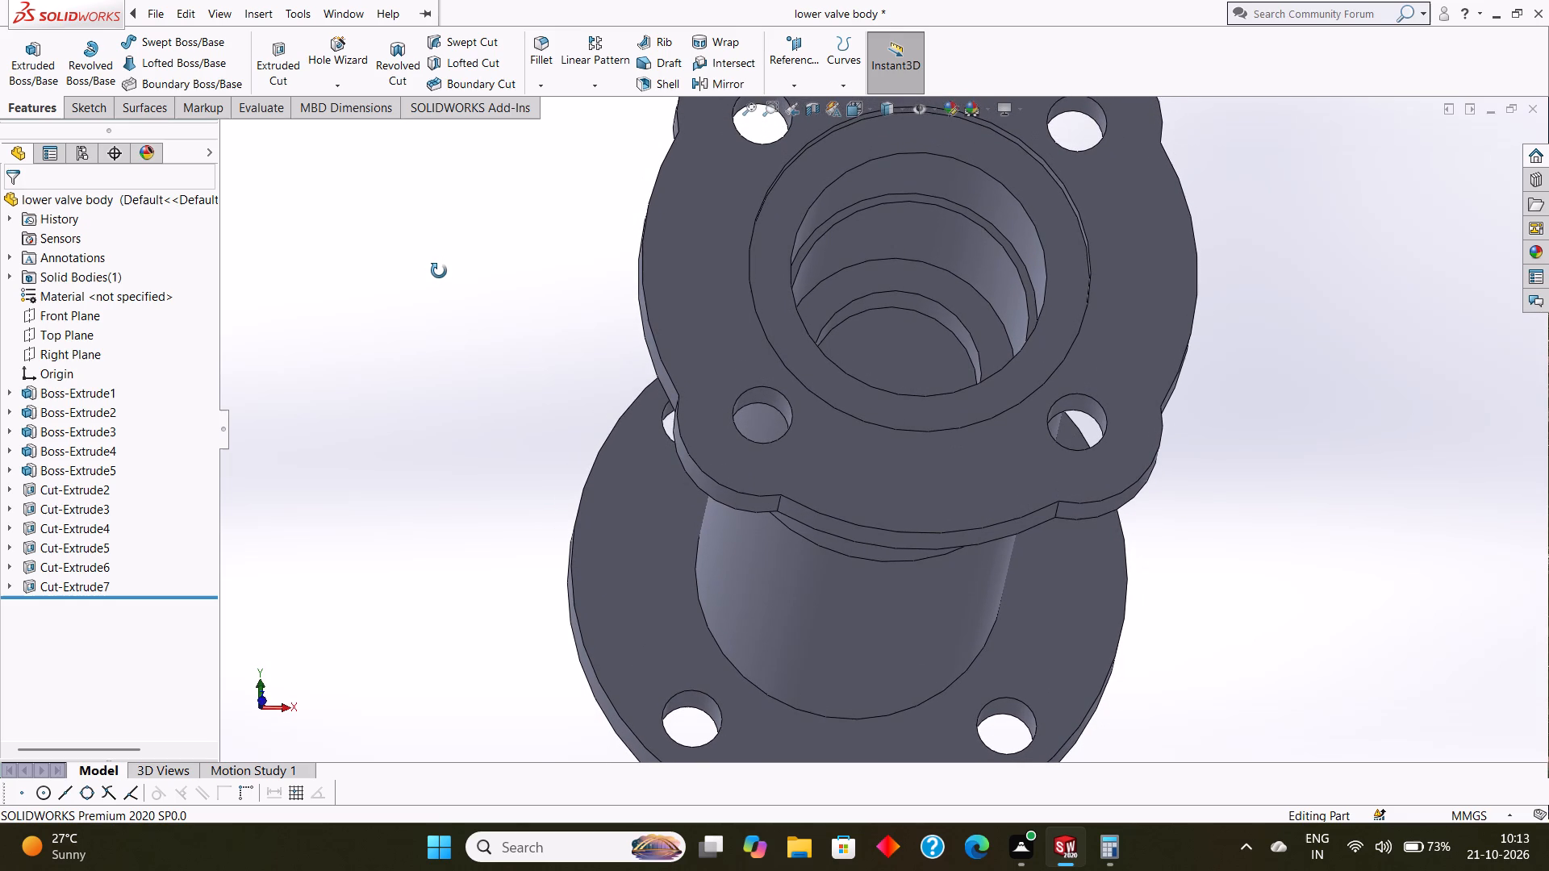
pyautogui.moveTo(439, 271); pyautogui.dragTo(440, 268, button='middle')
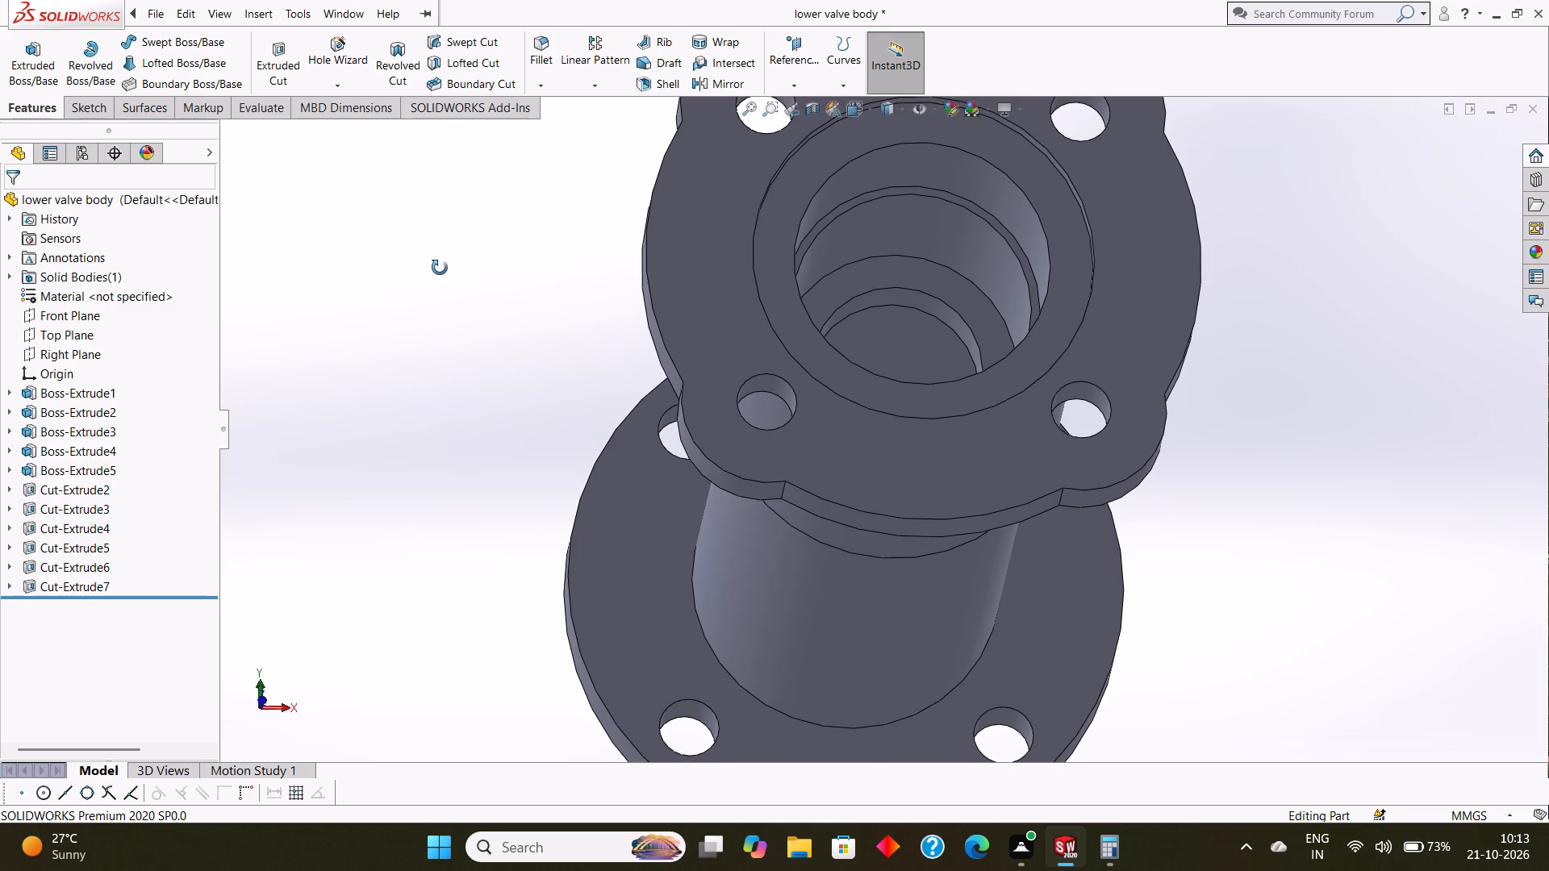
# Examine the valve body's stepped bore, flanges and cylindrical exterior from several angles.
pyautogui.moveTo(440, 268); pyautogui.dragTo(439, 296, button='middle')
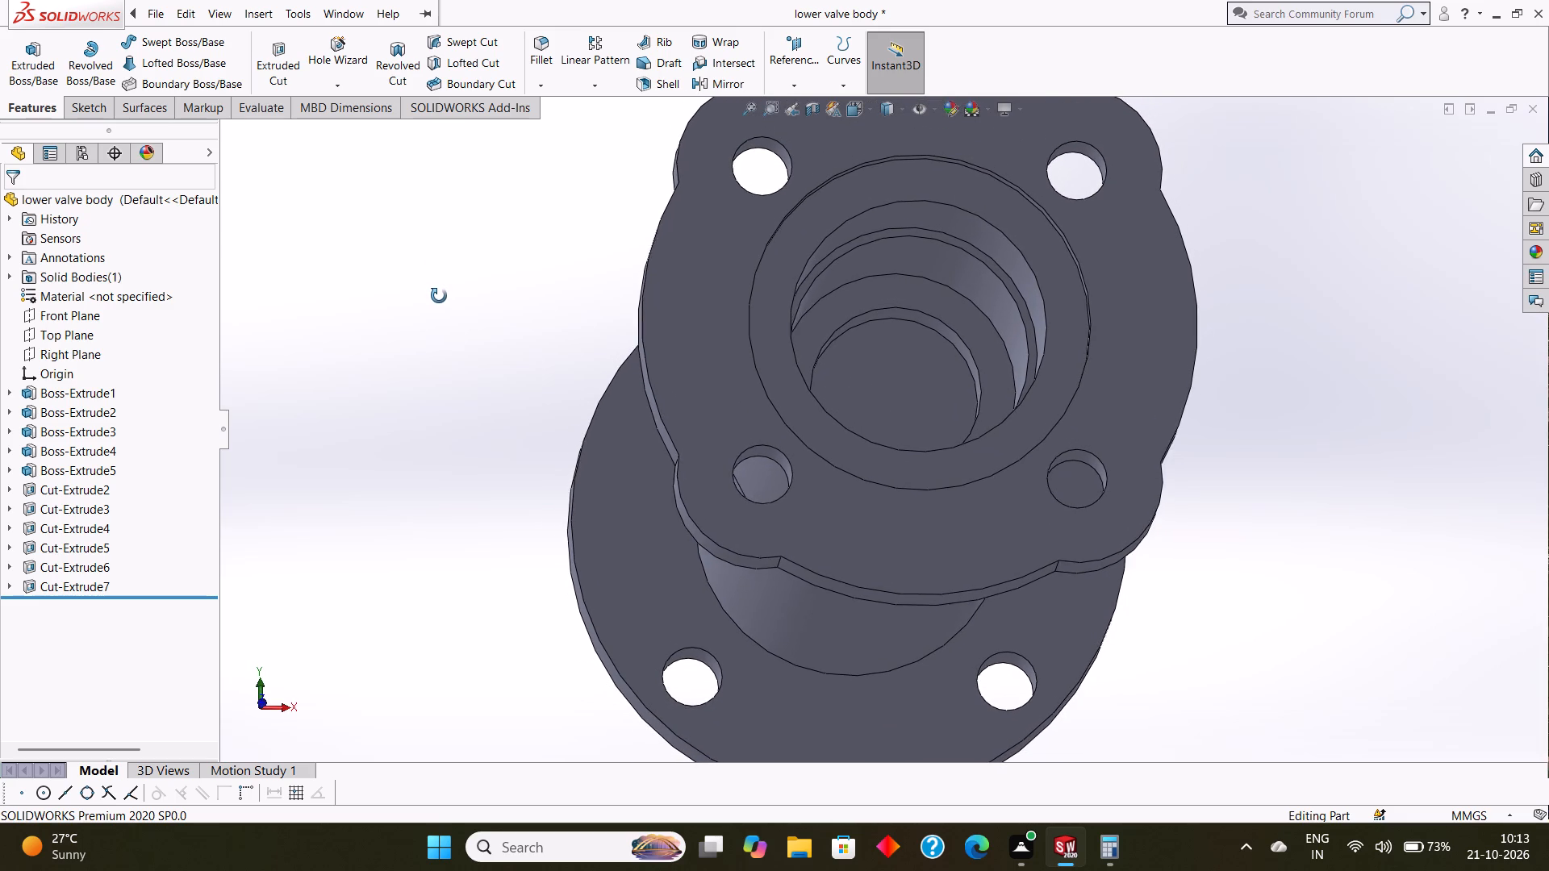
pyautogui.moveTo(439, 296); pyautogui.dragTo(432, 270, button='middle')
pyautogui.moveTo(409, 308); pyautogui.dragTo(423, 252, button='middle')
pyautogui.moveTo(448, 335); pyautogui.dragTo(457, 320, button='middle')
pyautogui.scroll(5, 457, 338)
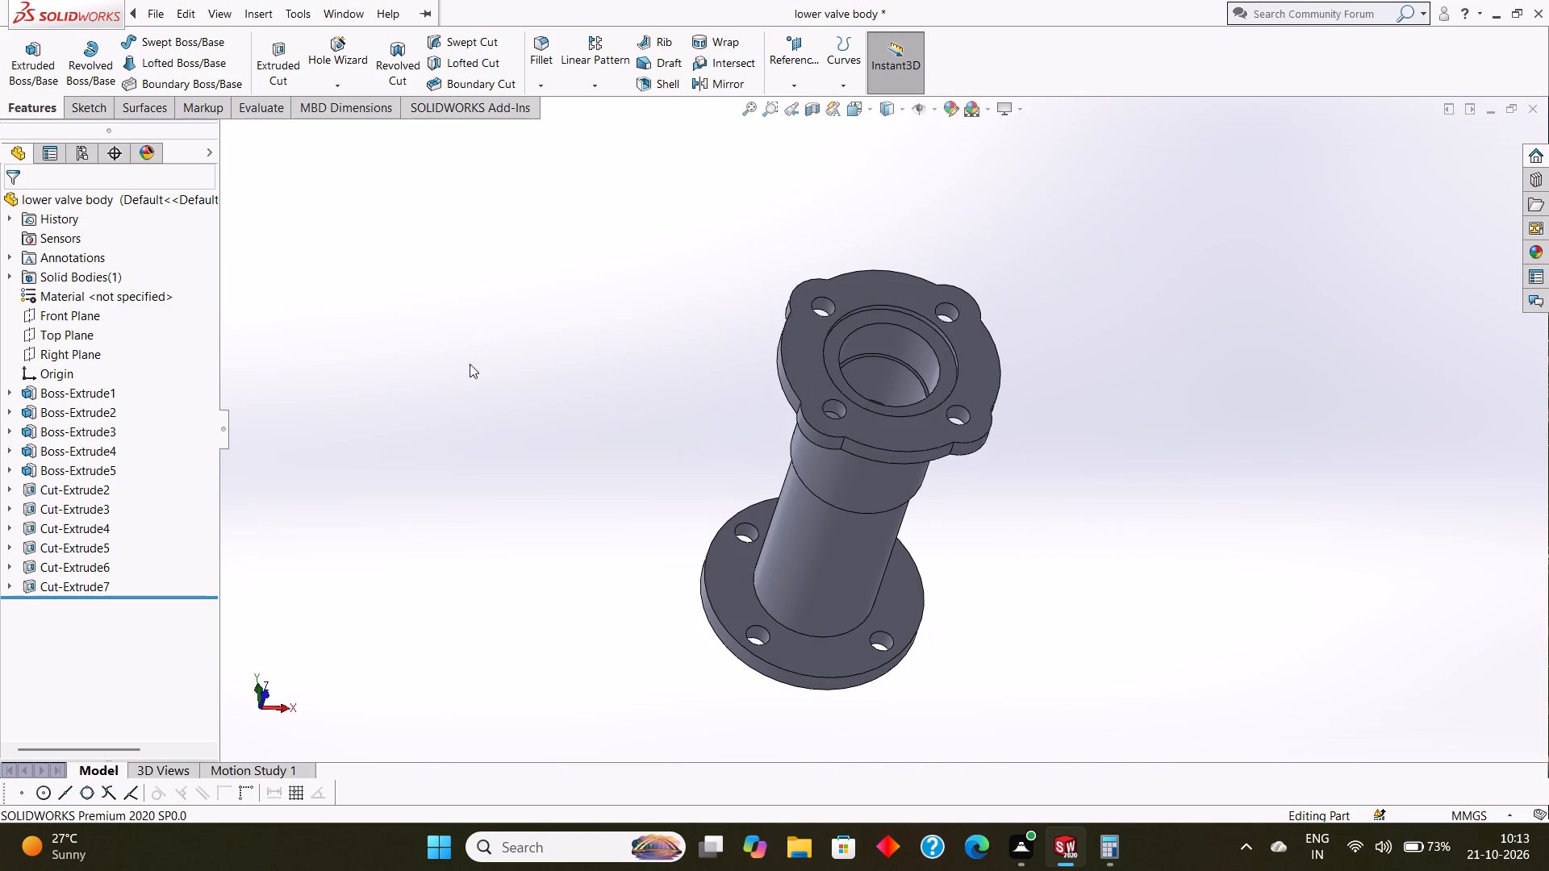
pyautogui.moveTo(502, 452); pyautogui.dragTo(516, 372, button='middle')
pyautogui.moveTo(506, 441); pyautogui.dragTo(512, 404, button='middle')
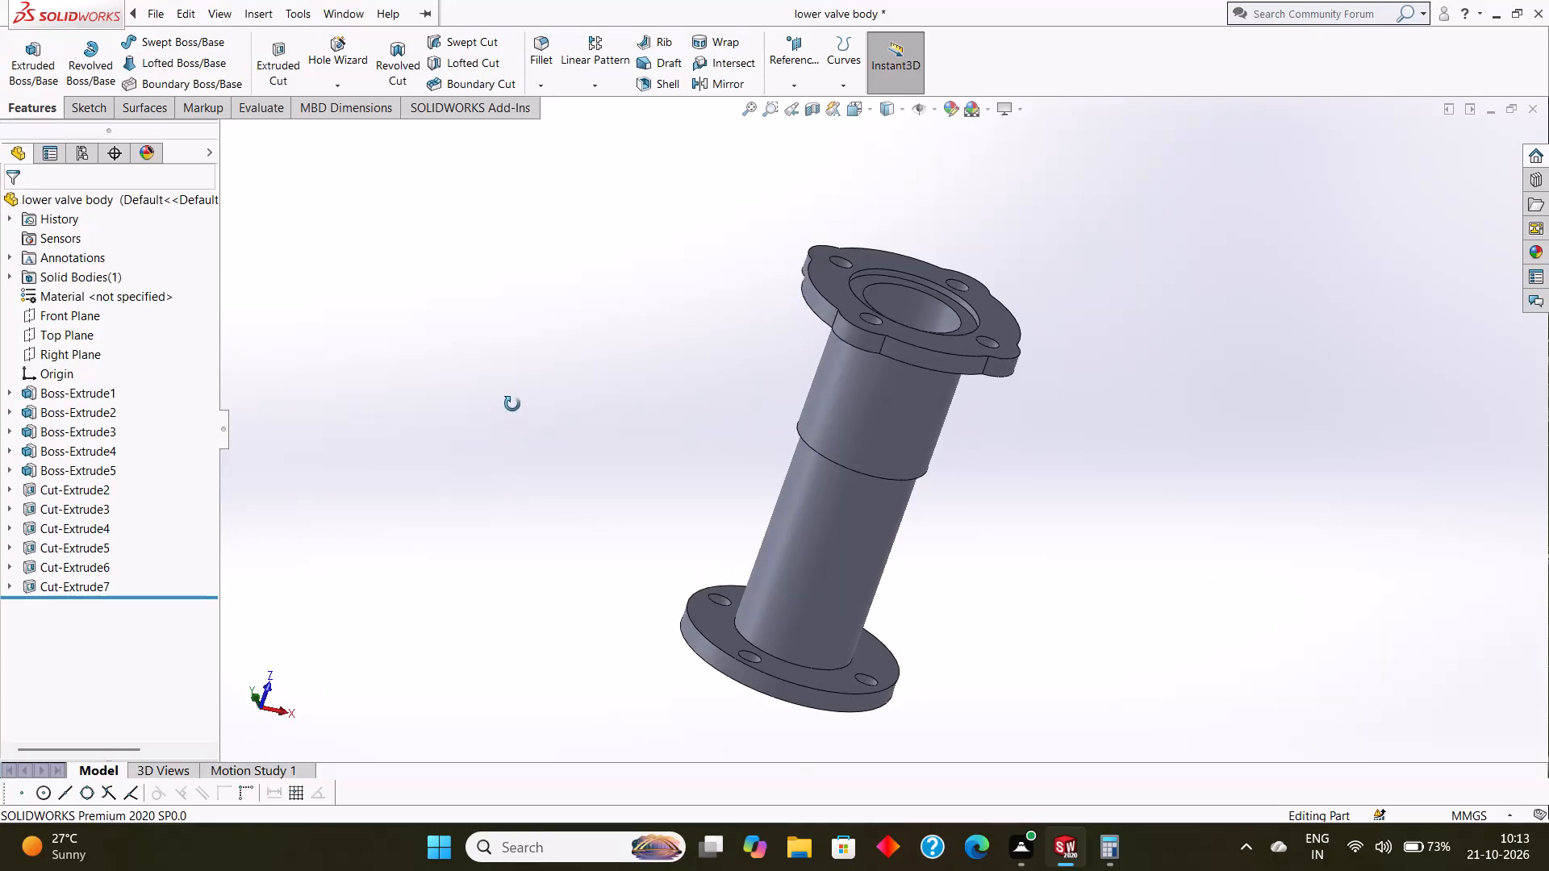
pyautogui.moveTo(512, 404); pyautogui.dragTo(515, 390, button='middle')
pyautogui.moveTo(515, 436); pyautogui.dragTo(516, 370, button='middle')
pyautogui.scroll(1, 516, 370)
pyautogui.moveTo(517, 409); pyautogui.dragTo(520, 375, button='middle')
pyautogui.scroll(1, 519, 380)
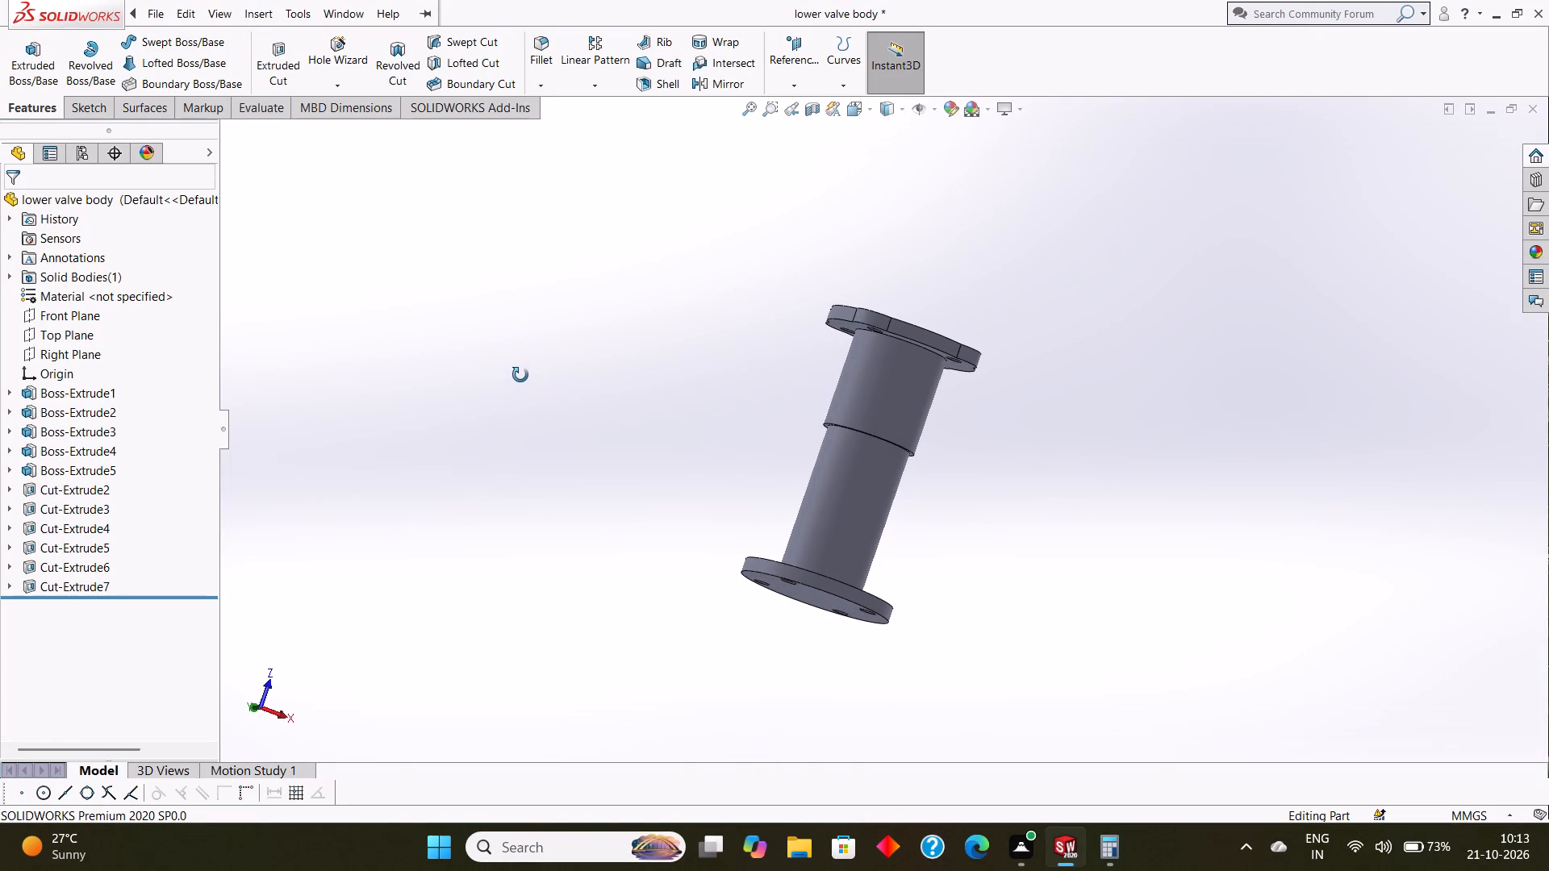
pyautogui.moveTo(520, 375); pyautogui.dragTo(520, 377, button='middle')
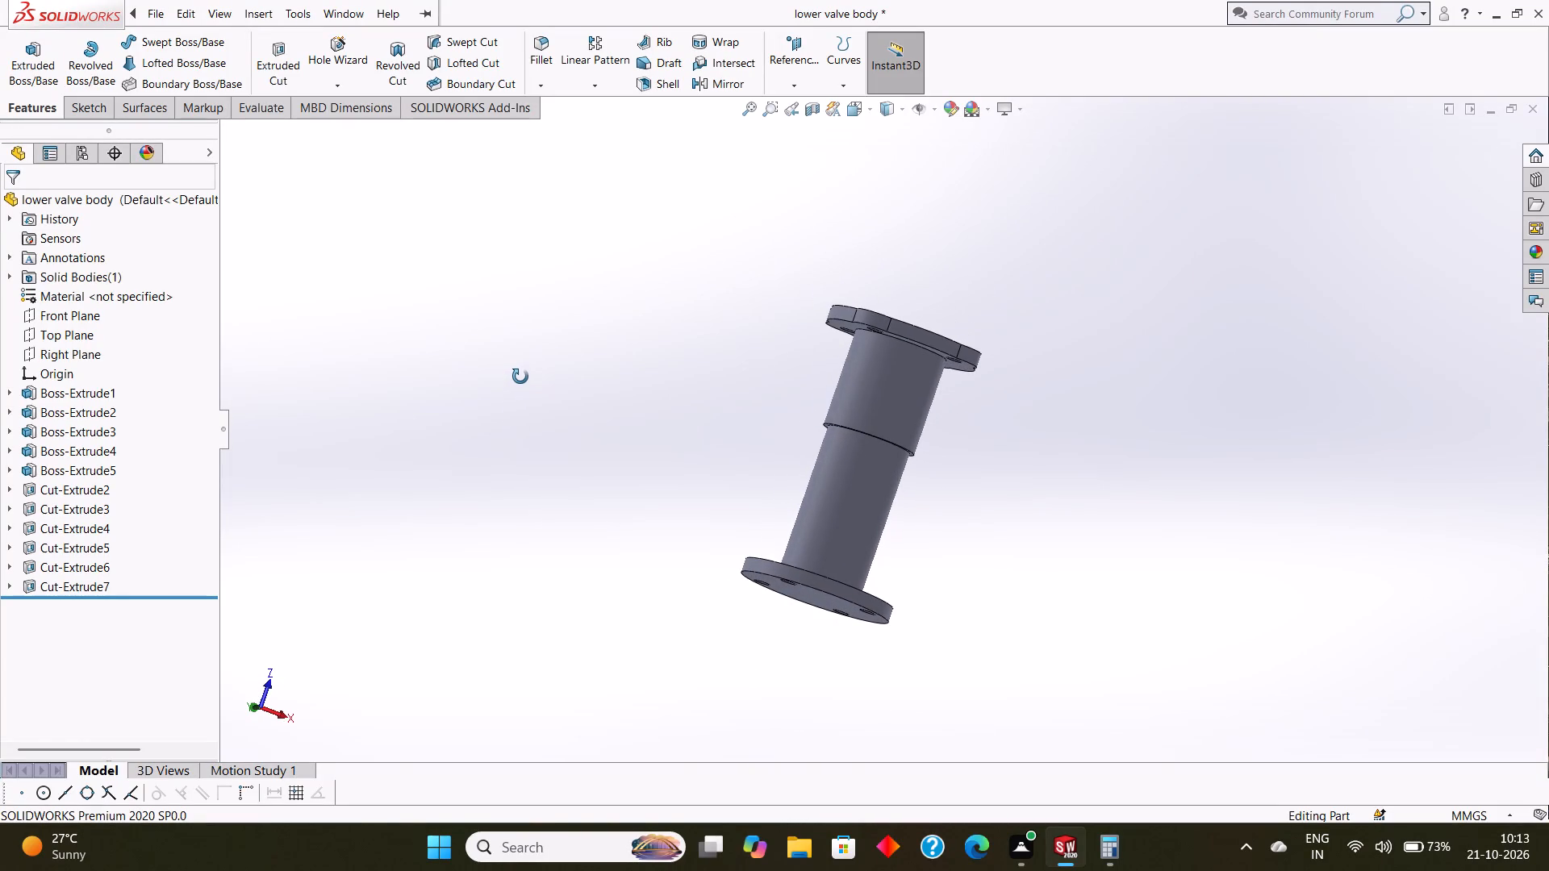
pyautogui.moveTo(520, 377); pyautogui.dragTo(520, 391, button='middle')
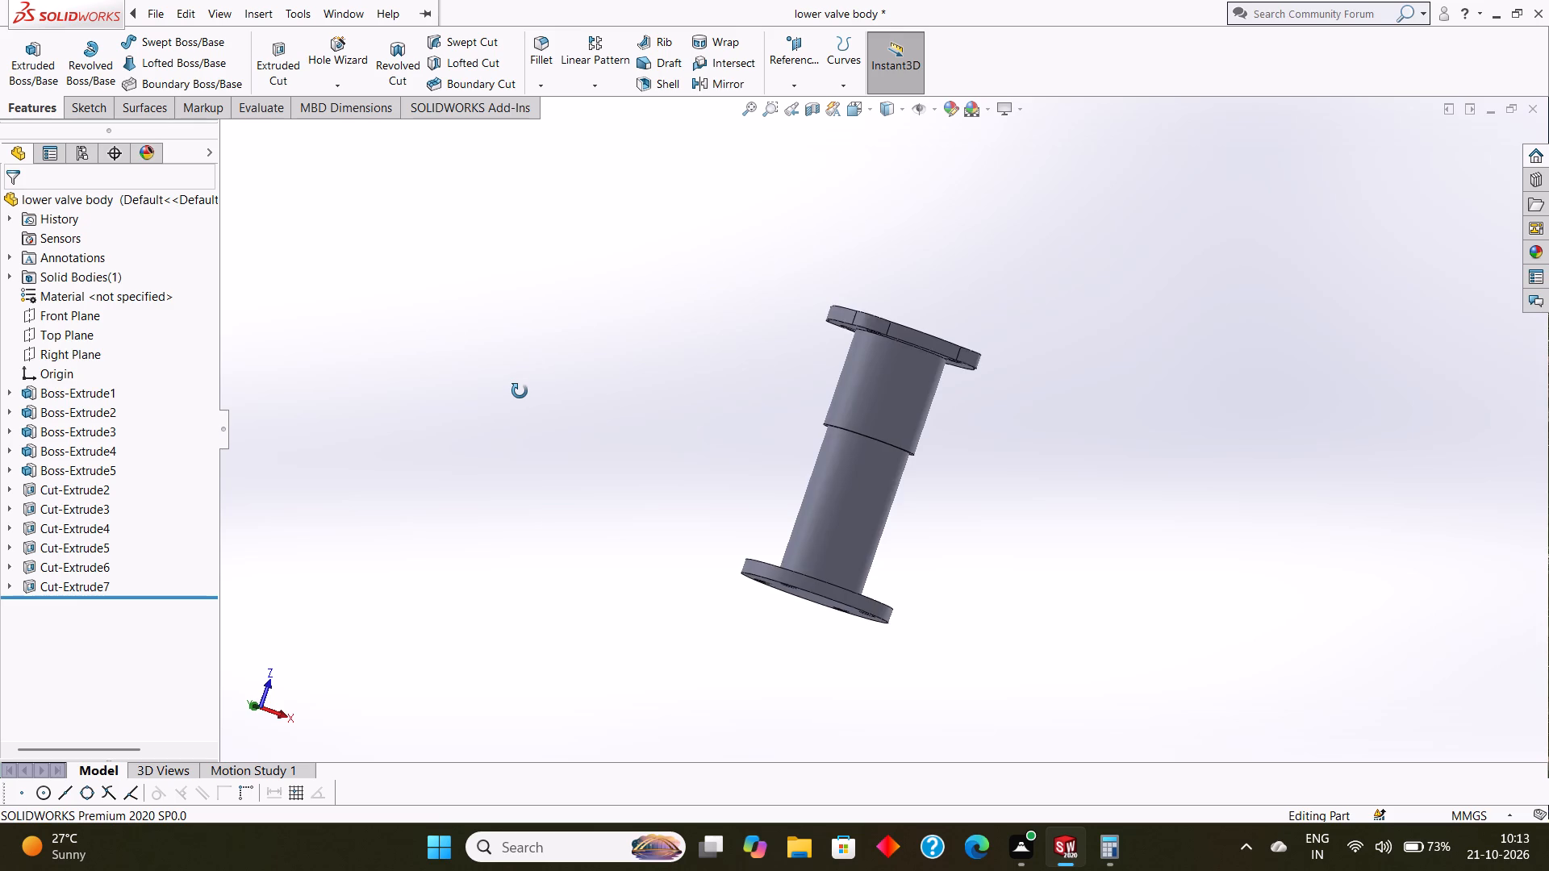
pyautogui.moveTo(520, 391); pyautogui.dragTo(523, 452, button='middle')
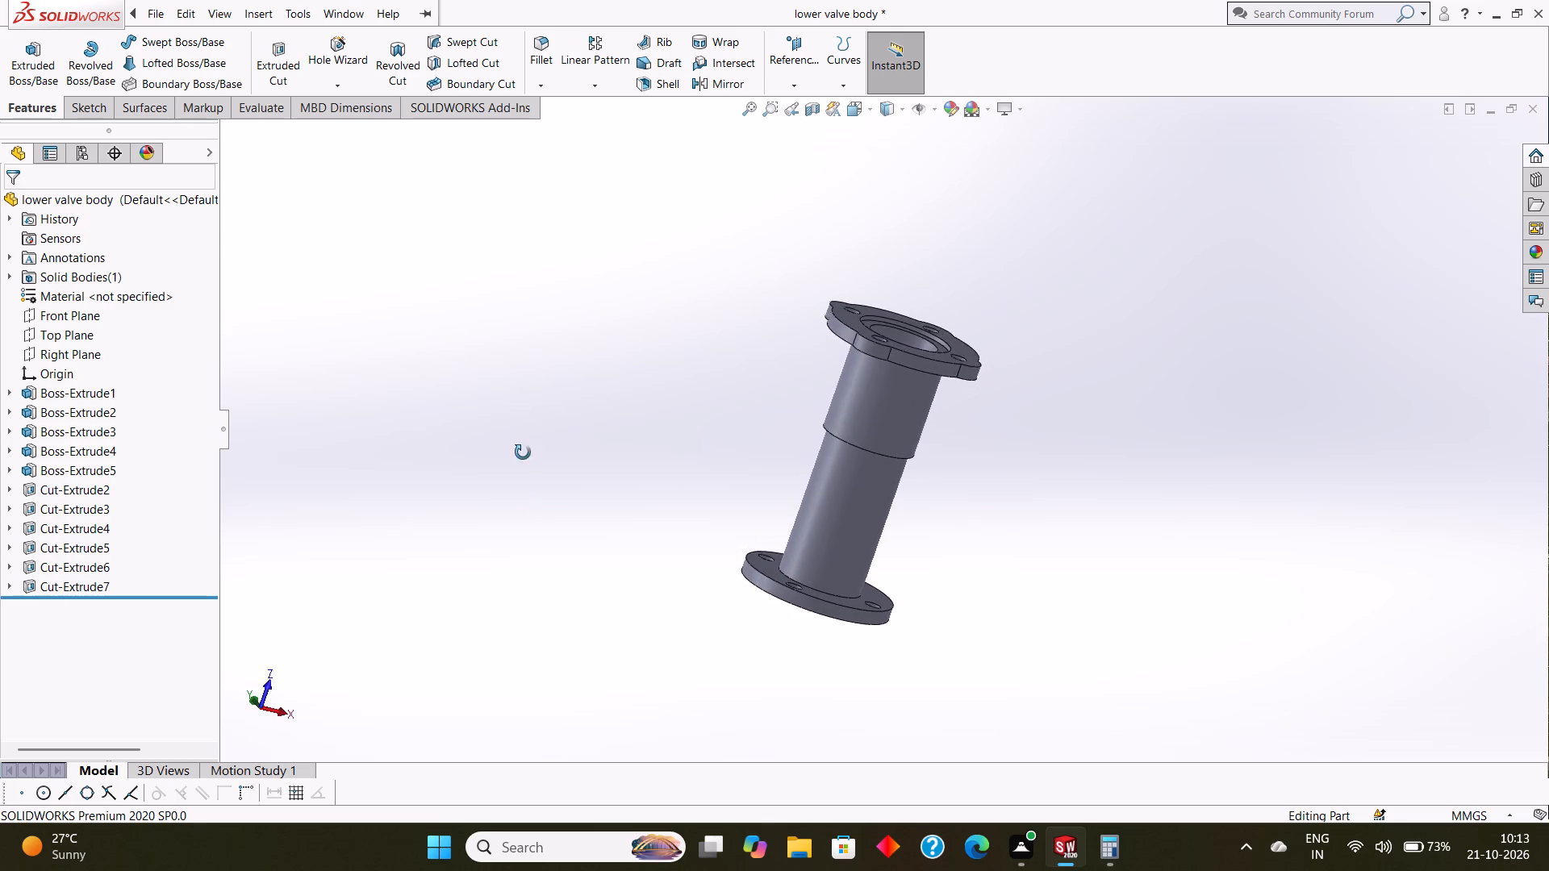
pyautogui.moveTo(523, 452); pyautogui.dragTo(533, 519, button='middle')
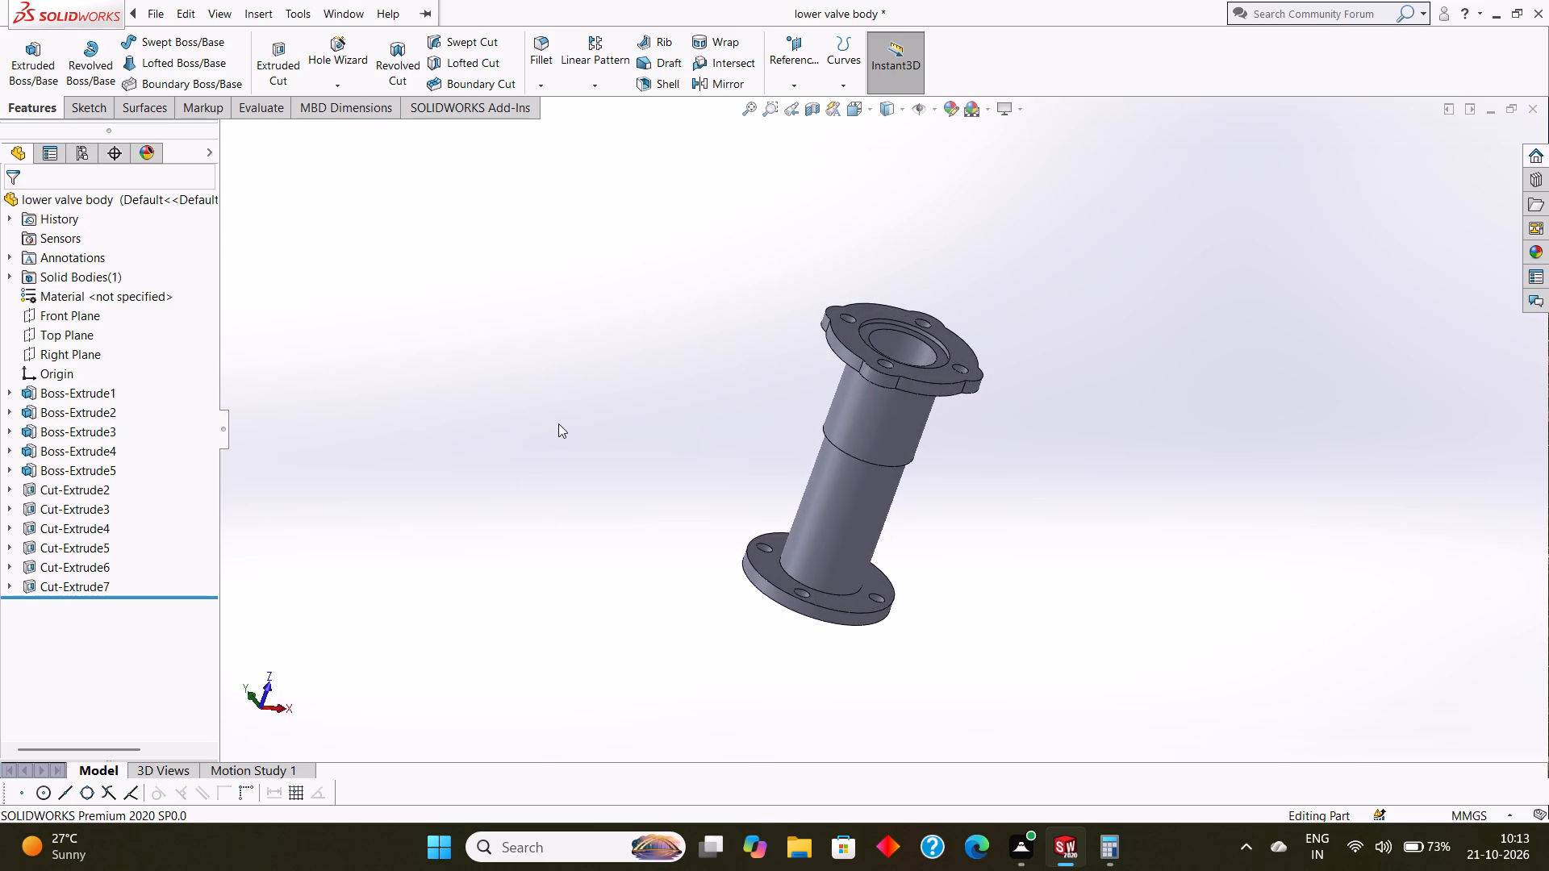
pyautogui.moveTo(558, 423); pyautogui.dragTo(545, 543, button='middle')
pyautogui.moveTo(560, 501); pyautogui.dragTo(541, 500, button='middle')
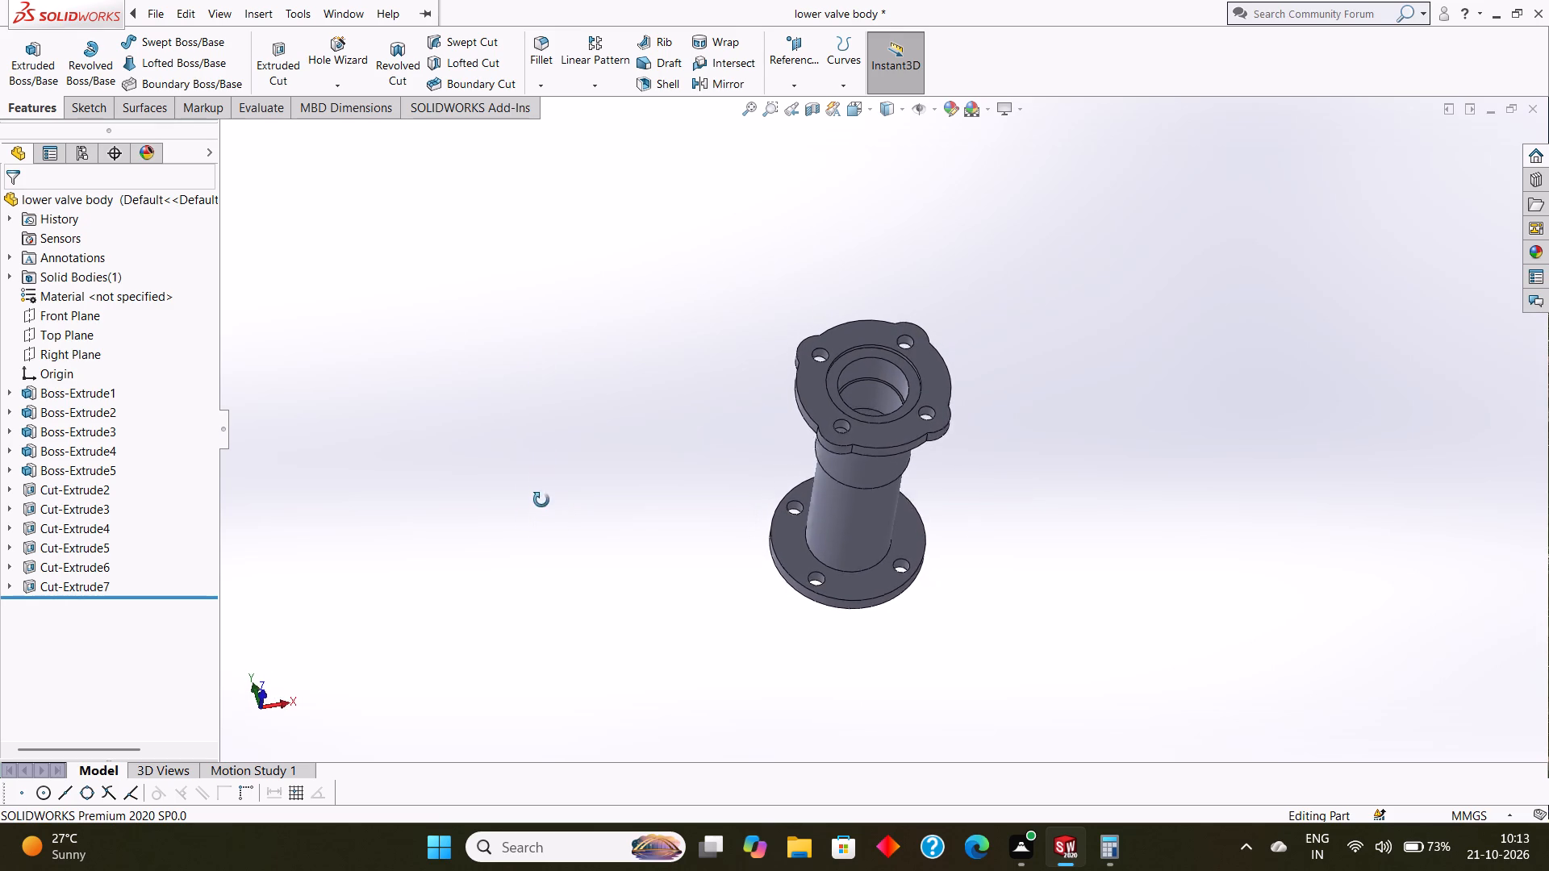
pyautogui.moveTo(541, 500); pyautogui.dragTo(549, 575, button='middle')
pyautogui.moveTo(574, 540); pyautogui.dragTo(570, 469, button='middle')
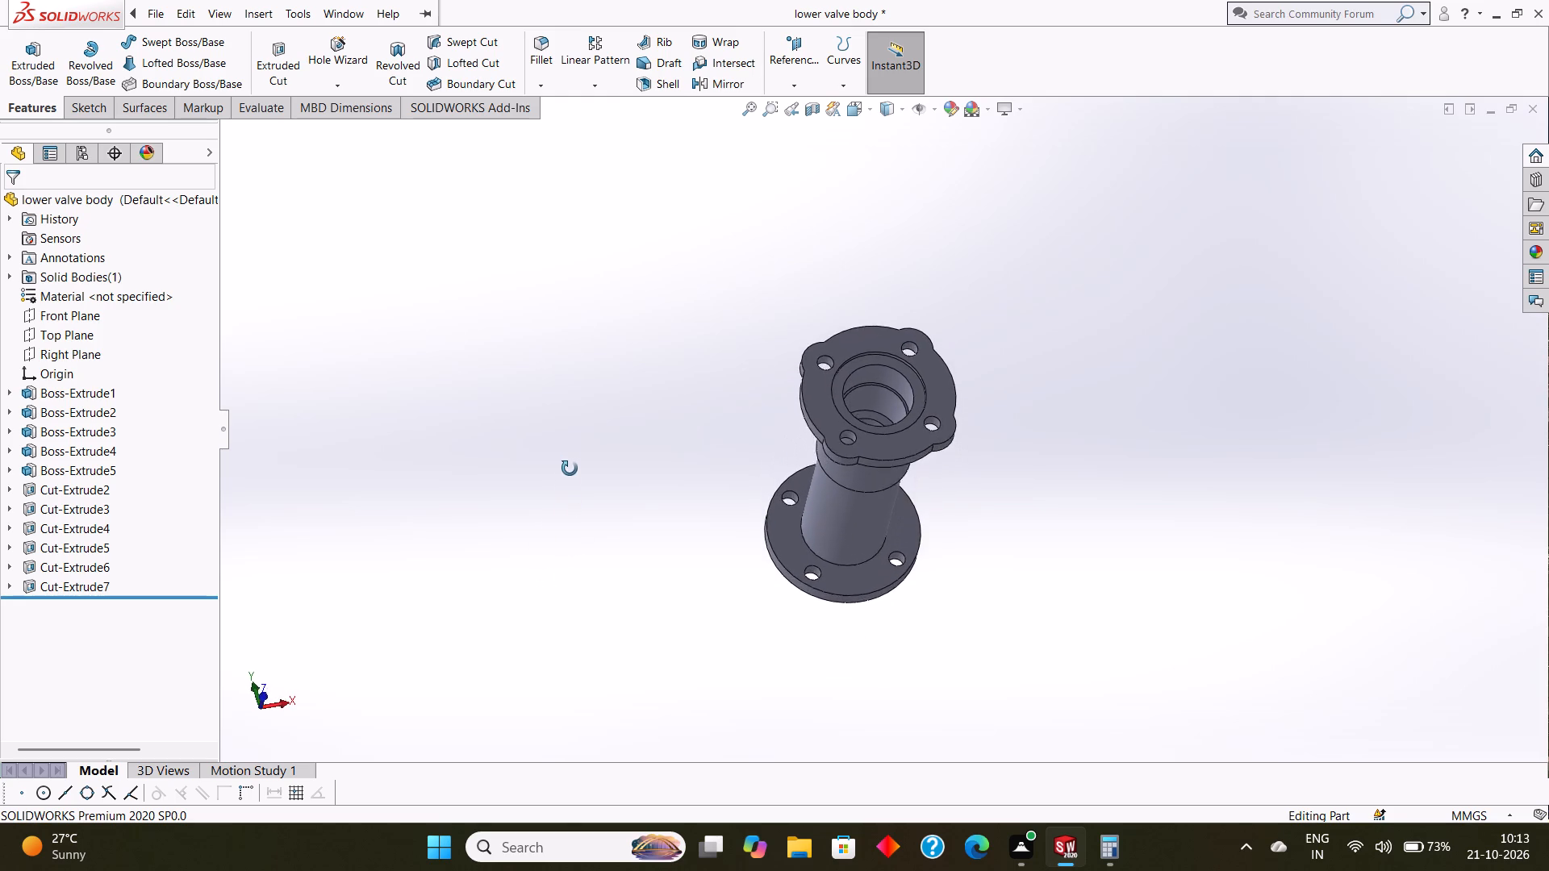
pyautogui.moveTo(570, 469); pyautogui.dragTo(576, 430, button='middle')
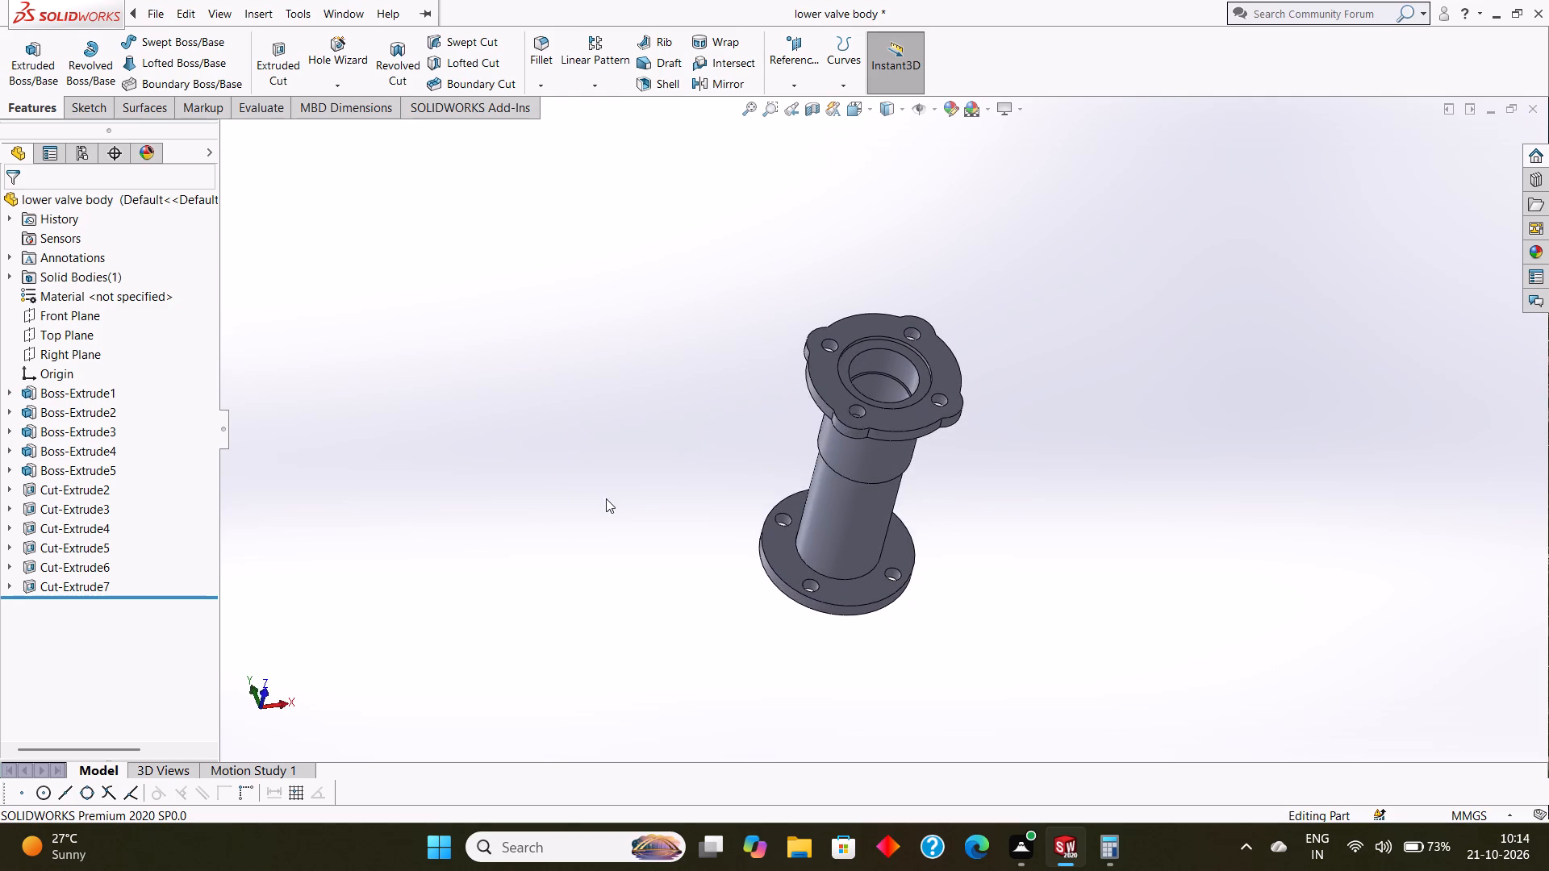
pyautogui.moveTo(606, 498); pyautogui.dragTo(598, 599, button='middle')
pyautogui.scroll(1, 645, 561)
pyautogui.moveTo(645, 567); pyautogui.dragTo(632, 589, button='middle')
# Start a sketch on the floor of the 20 mm bore and draw a circle about 24 mm in diameter centred on the origin.
pyautogui.moveTo(1029, 406); pyautogui.dragTo(1029, 421, button='middle')
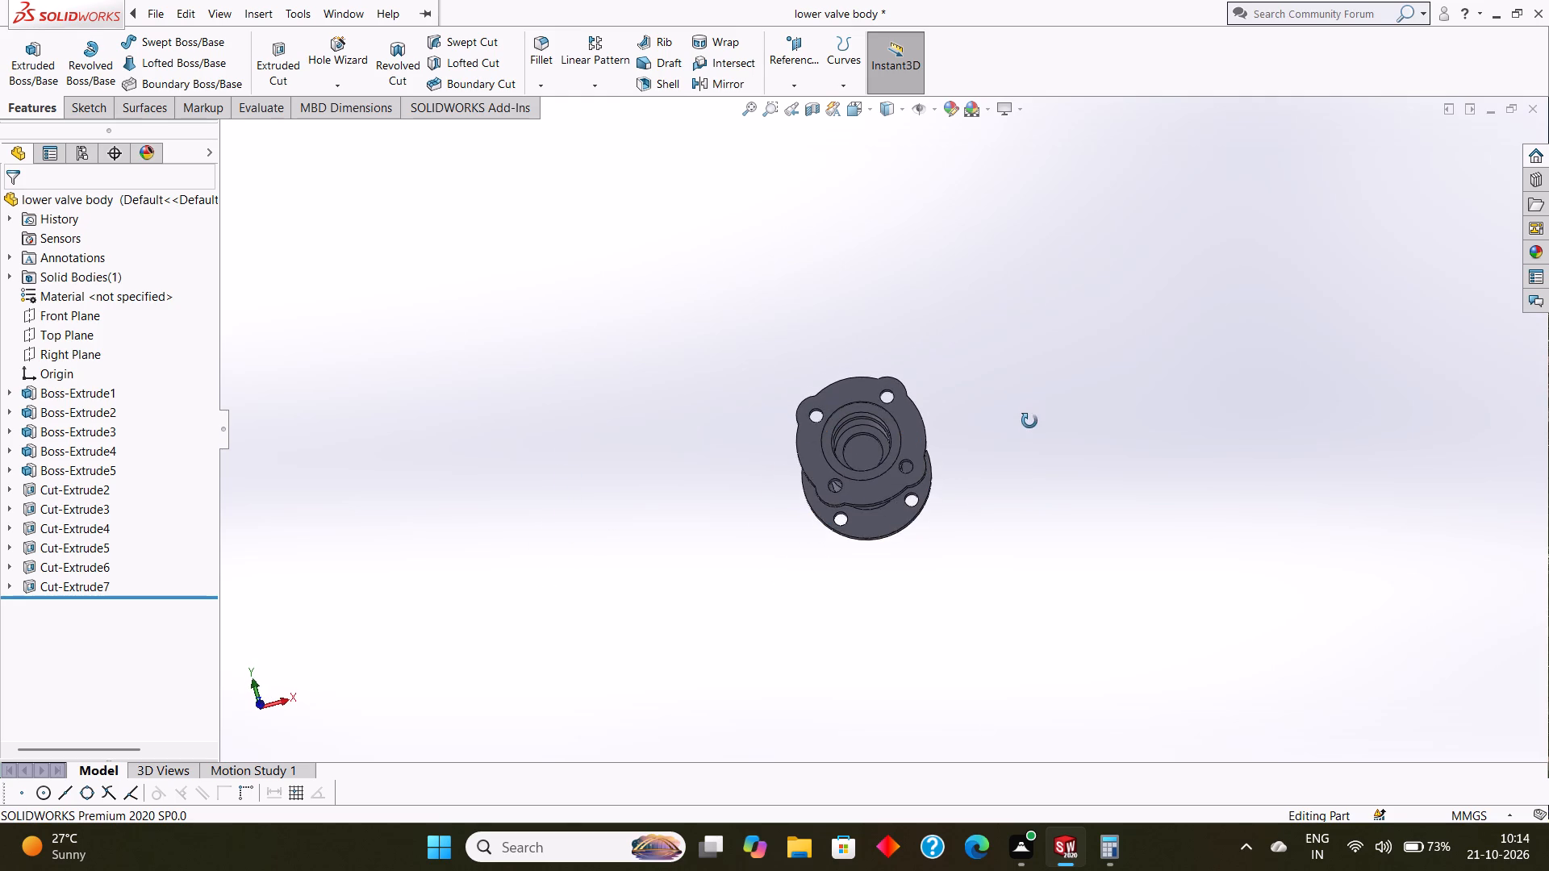
pyautogui.moveTo(1029, 421); pyautogui.dragTo(1028, 424, button='middle')
pyautogui.scroll(-6, 863, 452)
pyautogui.click(867, 431)
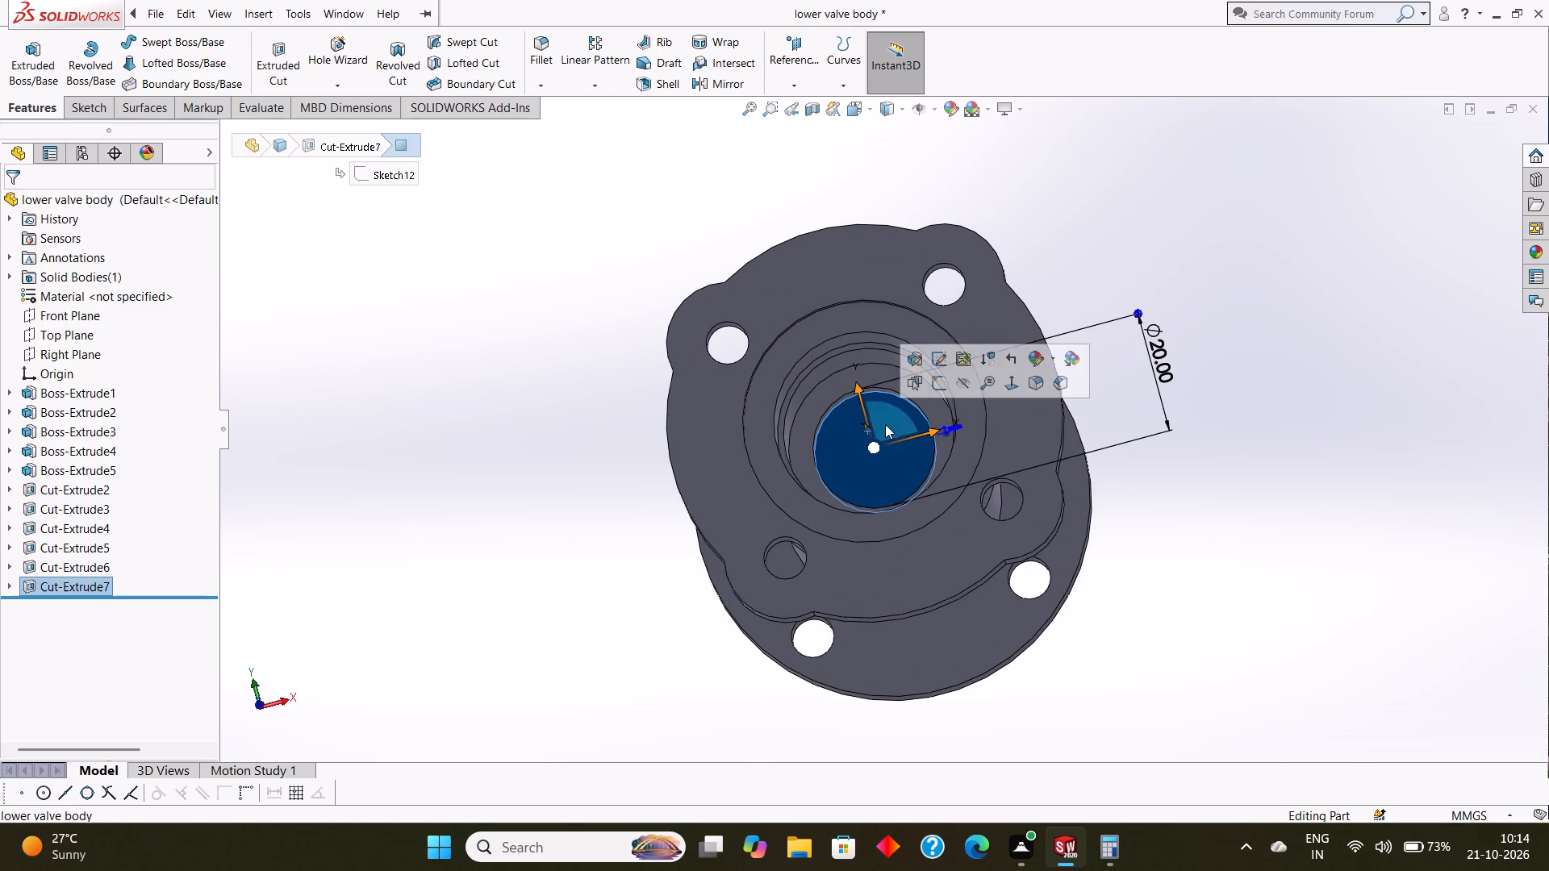
pyautogui.click(939, 378)
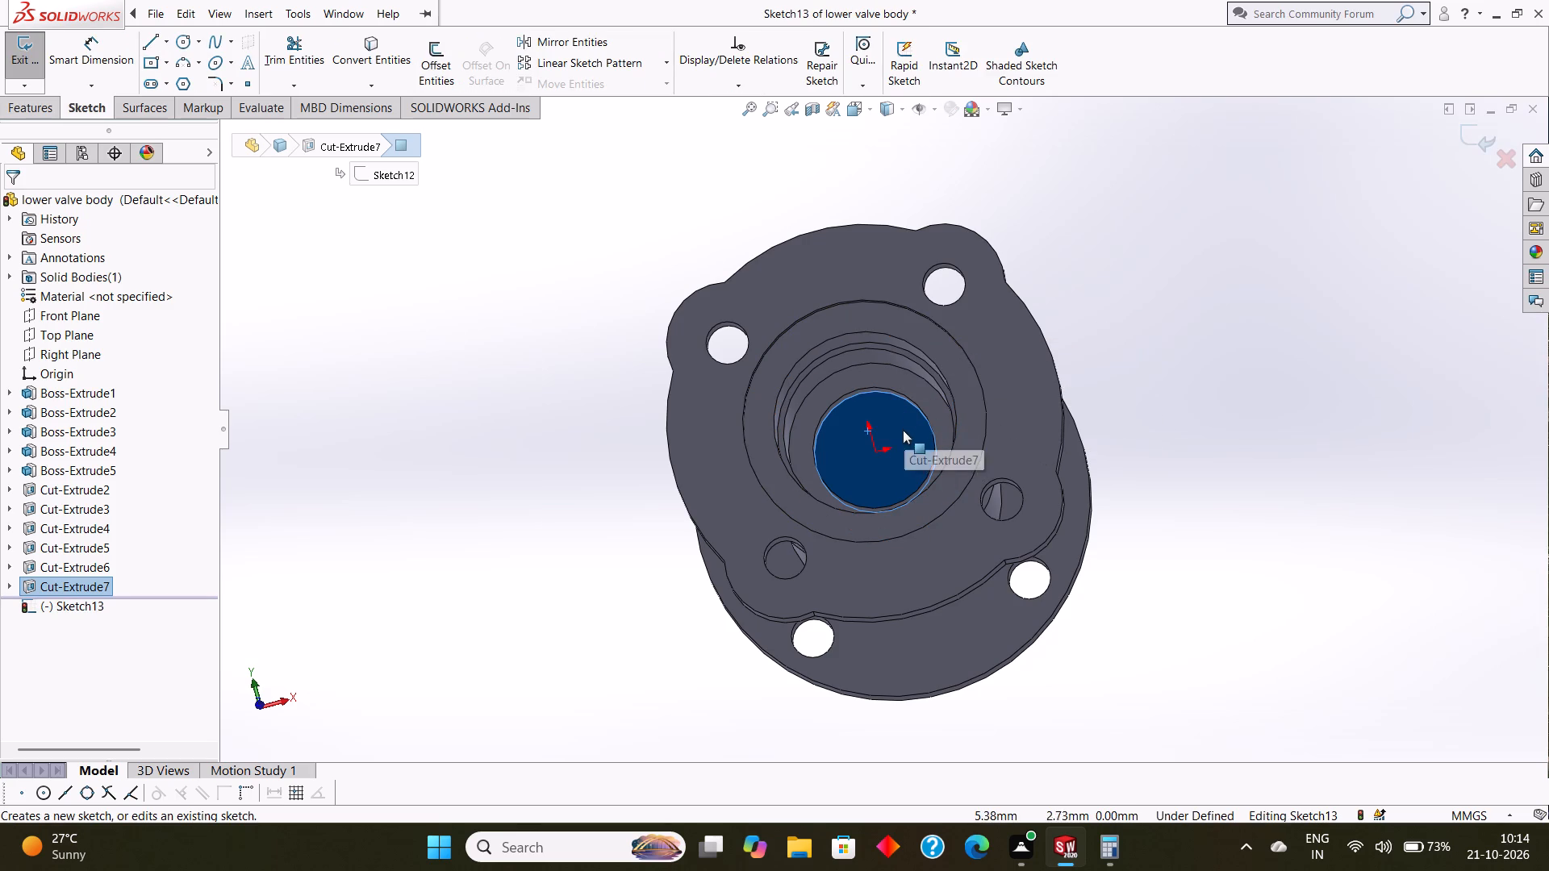
pyautogui.hotkey('ctrl', '8')
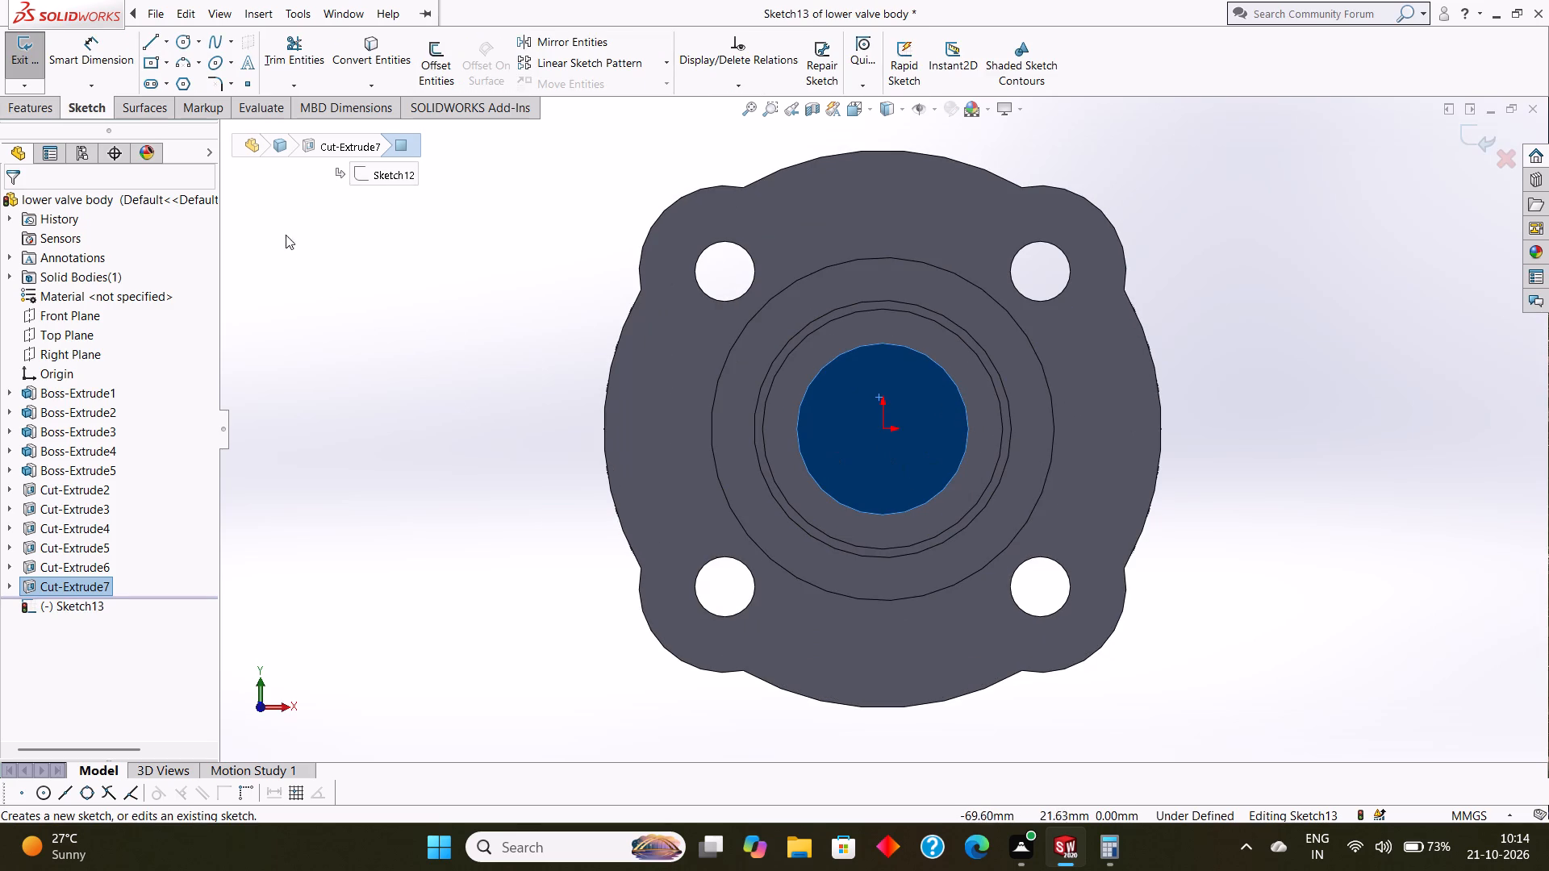
pyautogui.click(177, 37)
pyautogui.press('Escape')
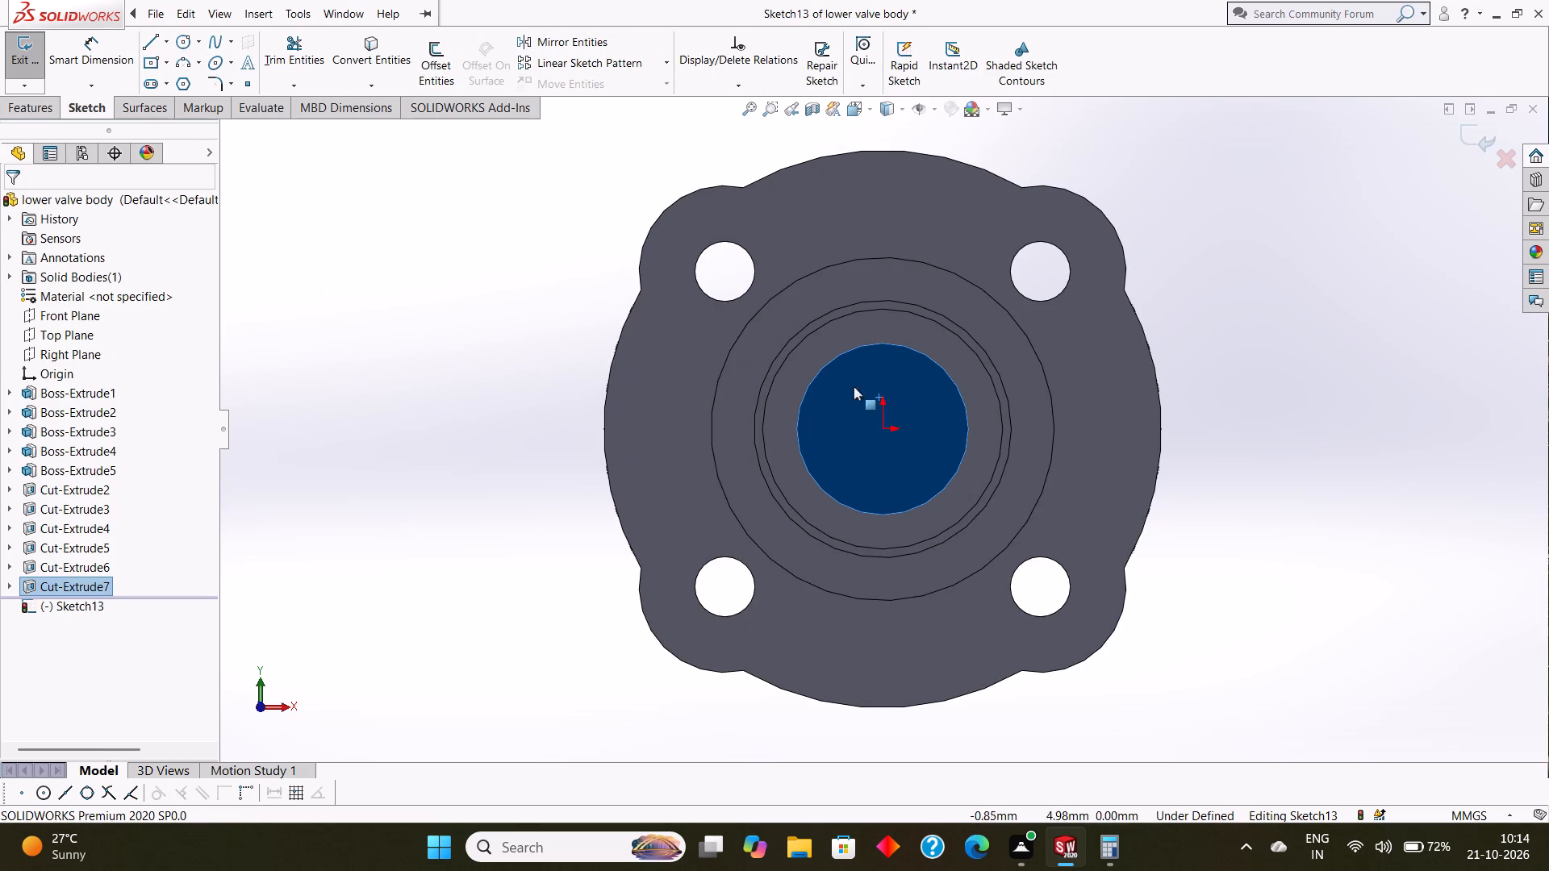
pyautogui.press('Escape')
pyautogui.click(178, 38)
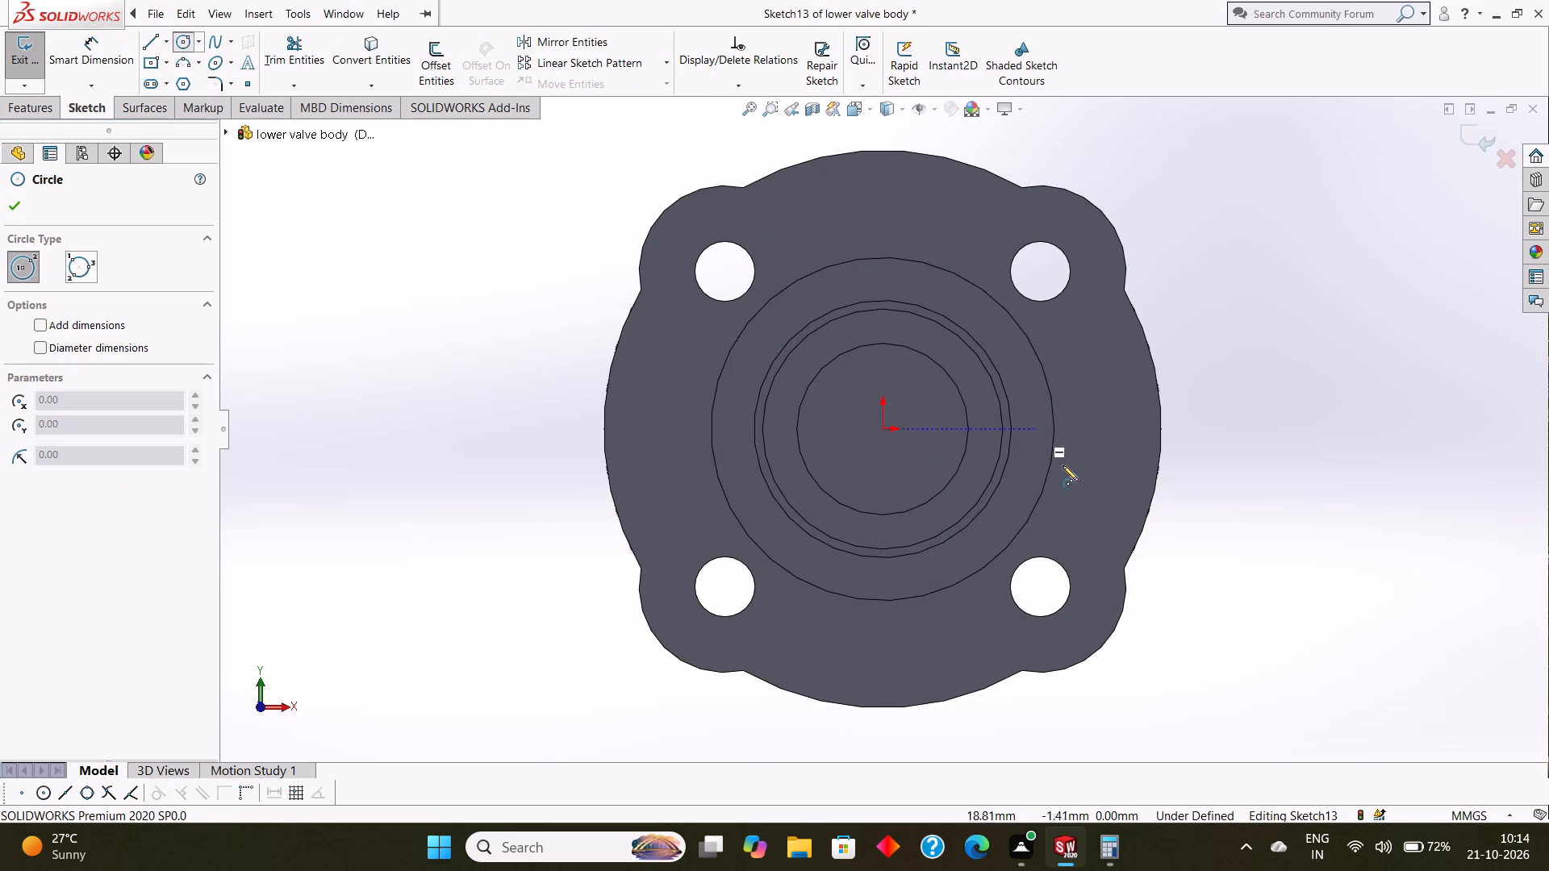
pyautogui.moveTo(883, 431); pyautogui.dragTo(954, 502)
pyautogui.click(12, 213)
# Dimension the new centred circle's diameter as 26 mm.
pyautogui.click(90, 44)
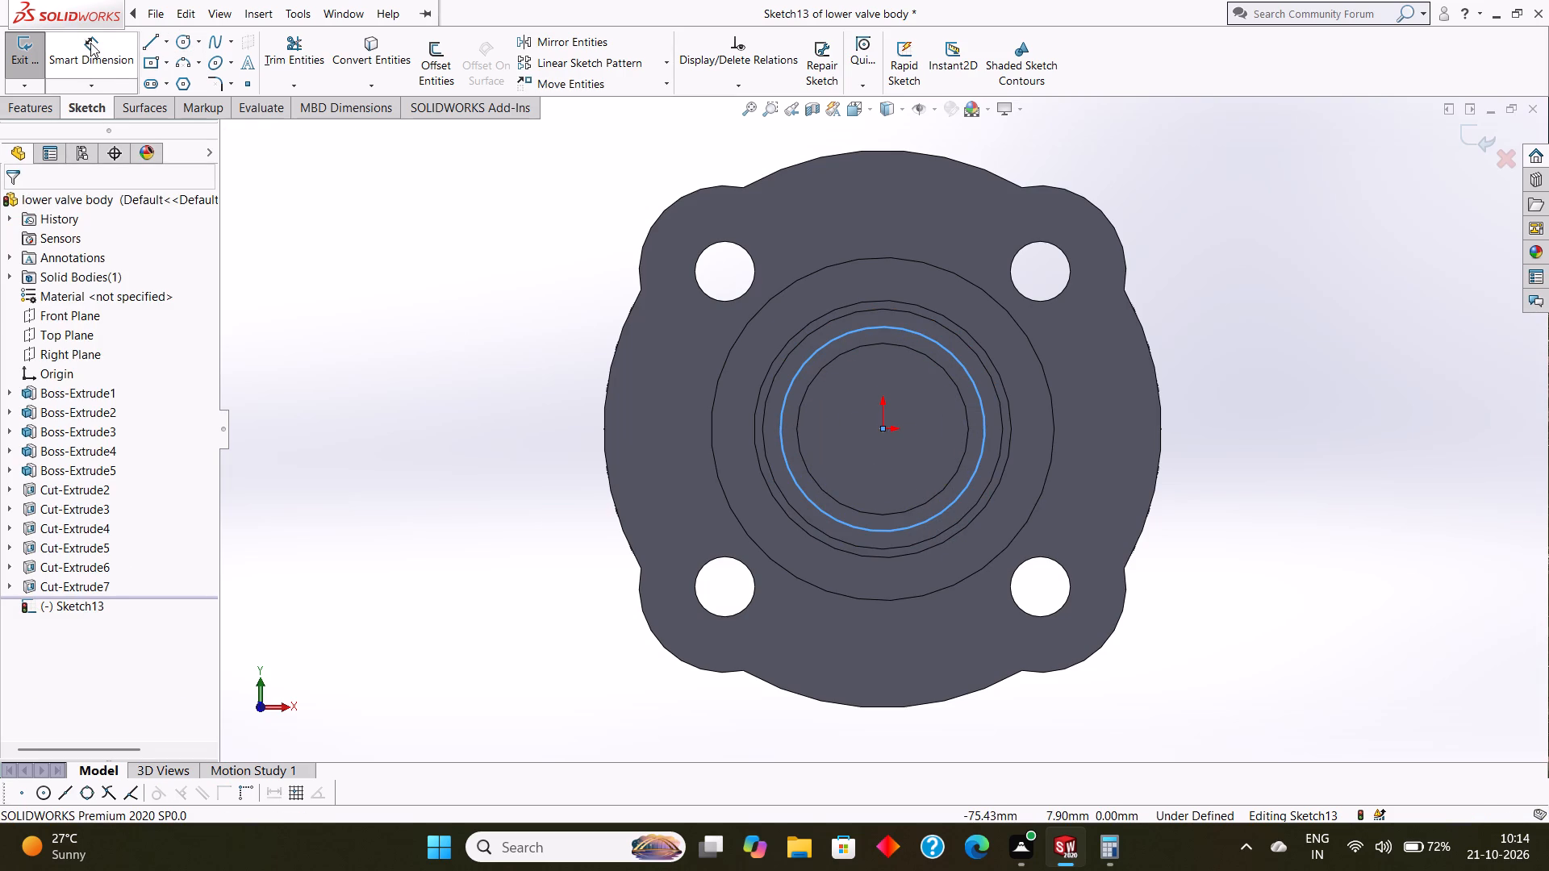
pyautogui.moveTo(969, 374); pyautogui.dragTo(982, 373)
pyautogui.click(1342, 351)
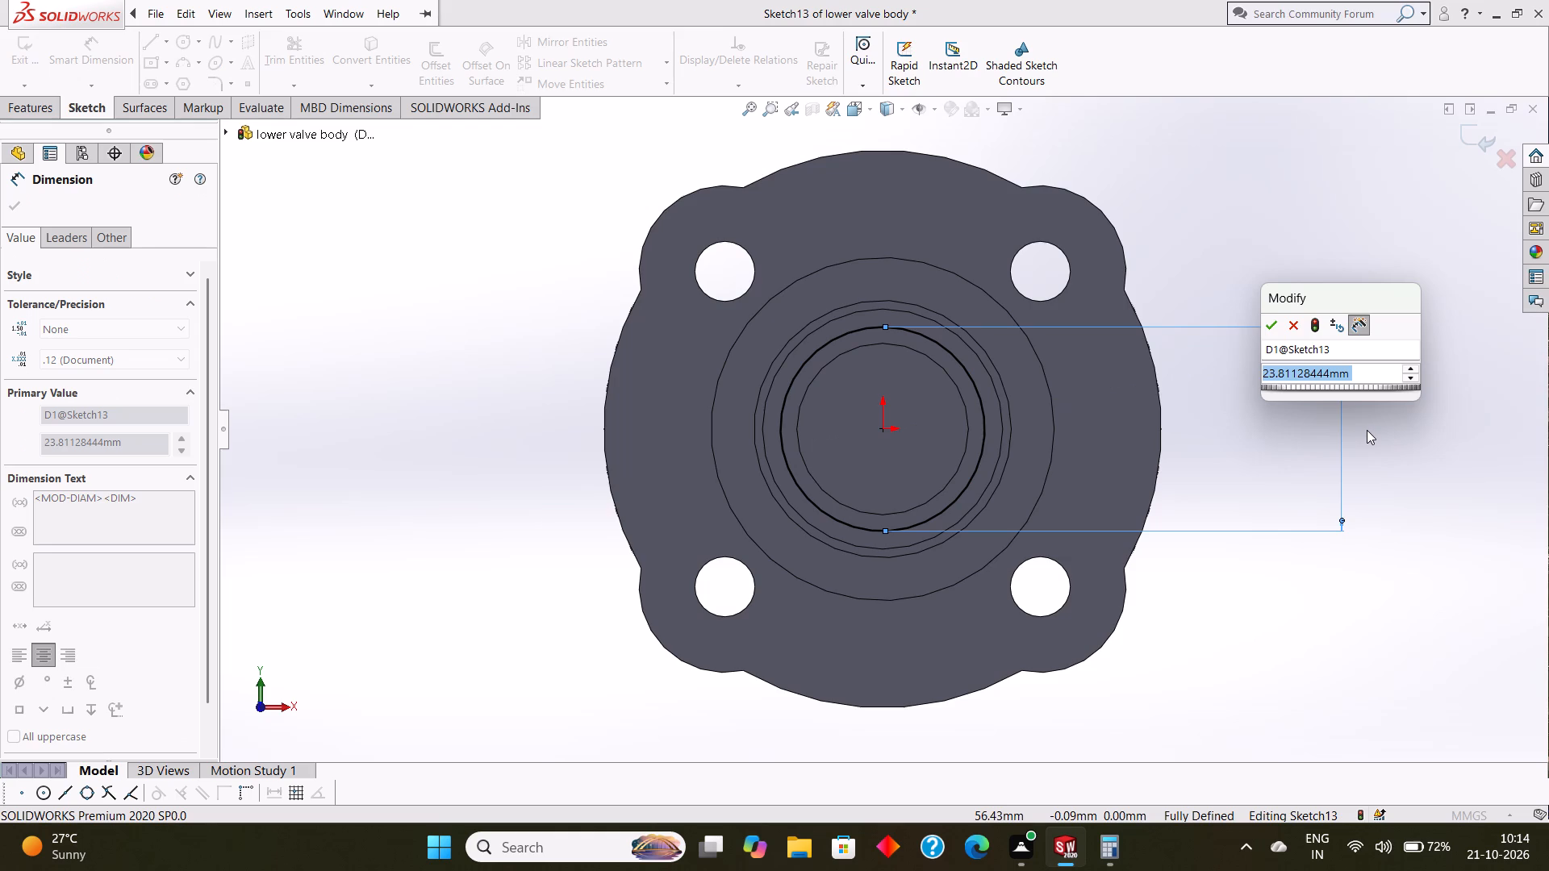
pyautogui.write('26')
pyautogui.press('Return')
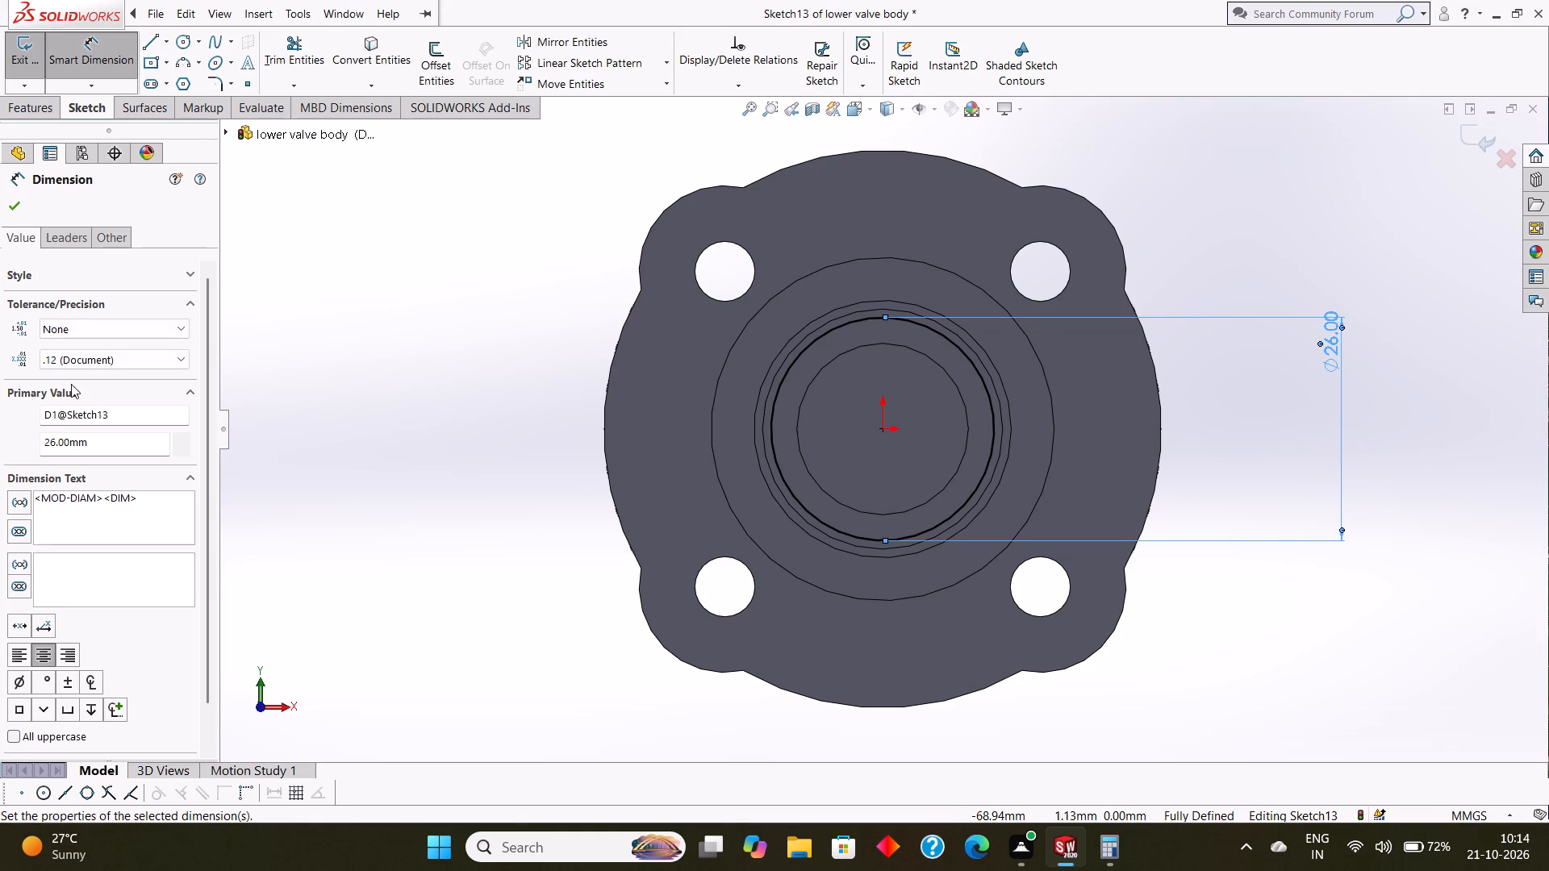
pyautogui.click(17, 210)
# Cut-extrude the 26 mm circle from the 20 mm bore's floor with a Through All end condition, out through the round flange.
pyautogui.click(35, 115)
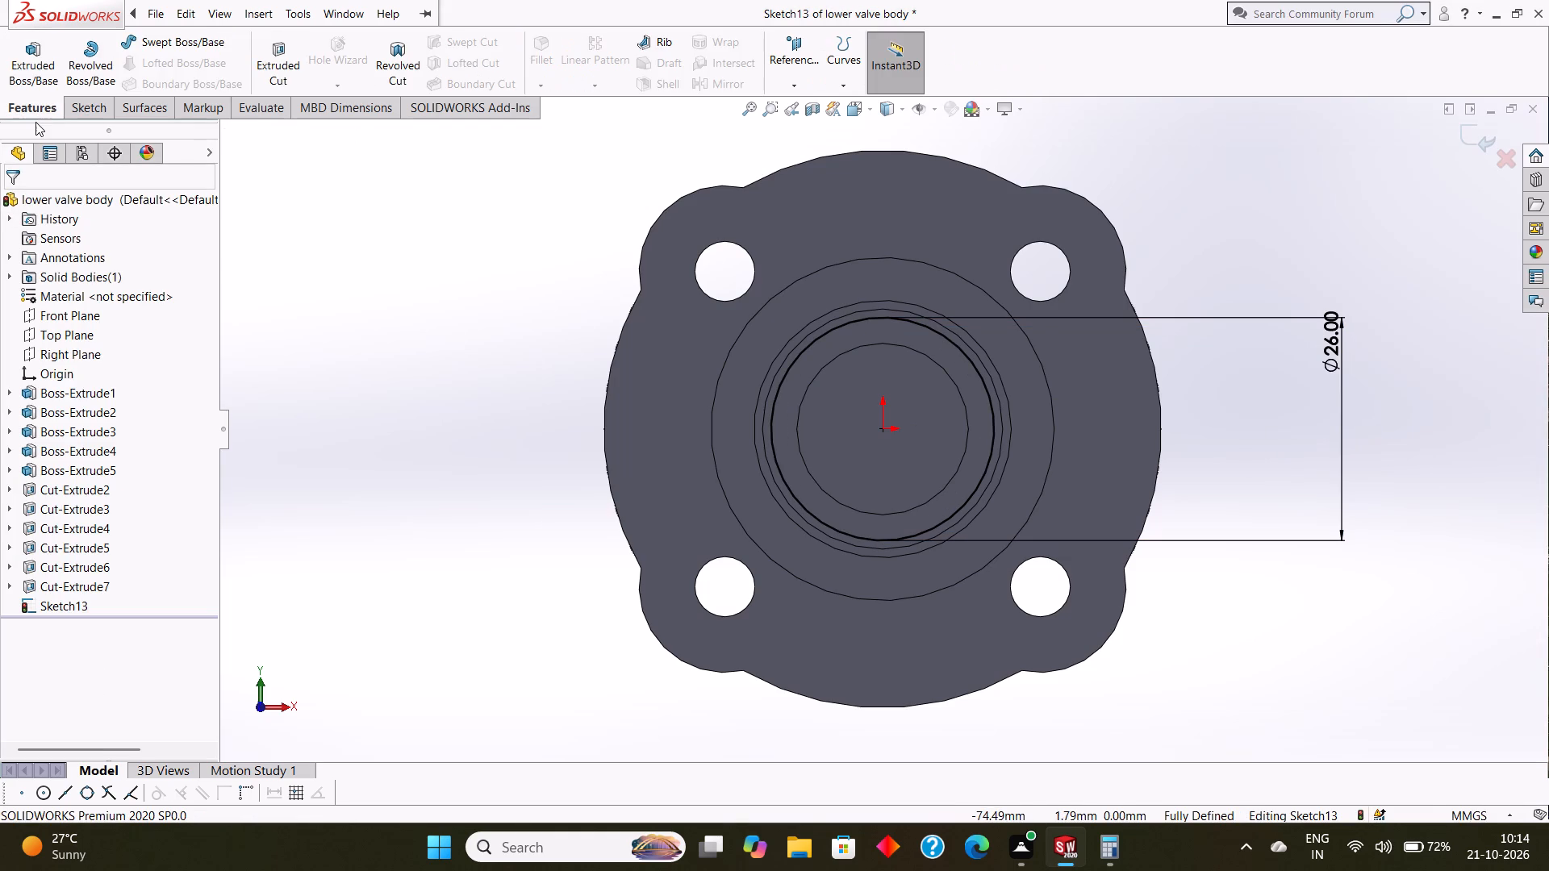
pyautogui.click(274, 65)
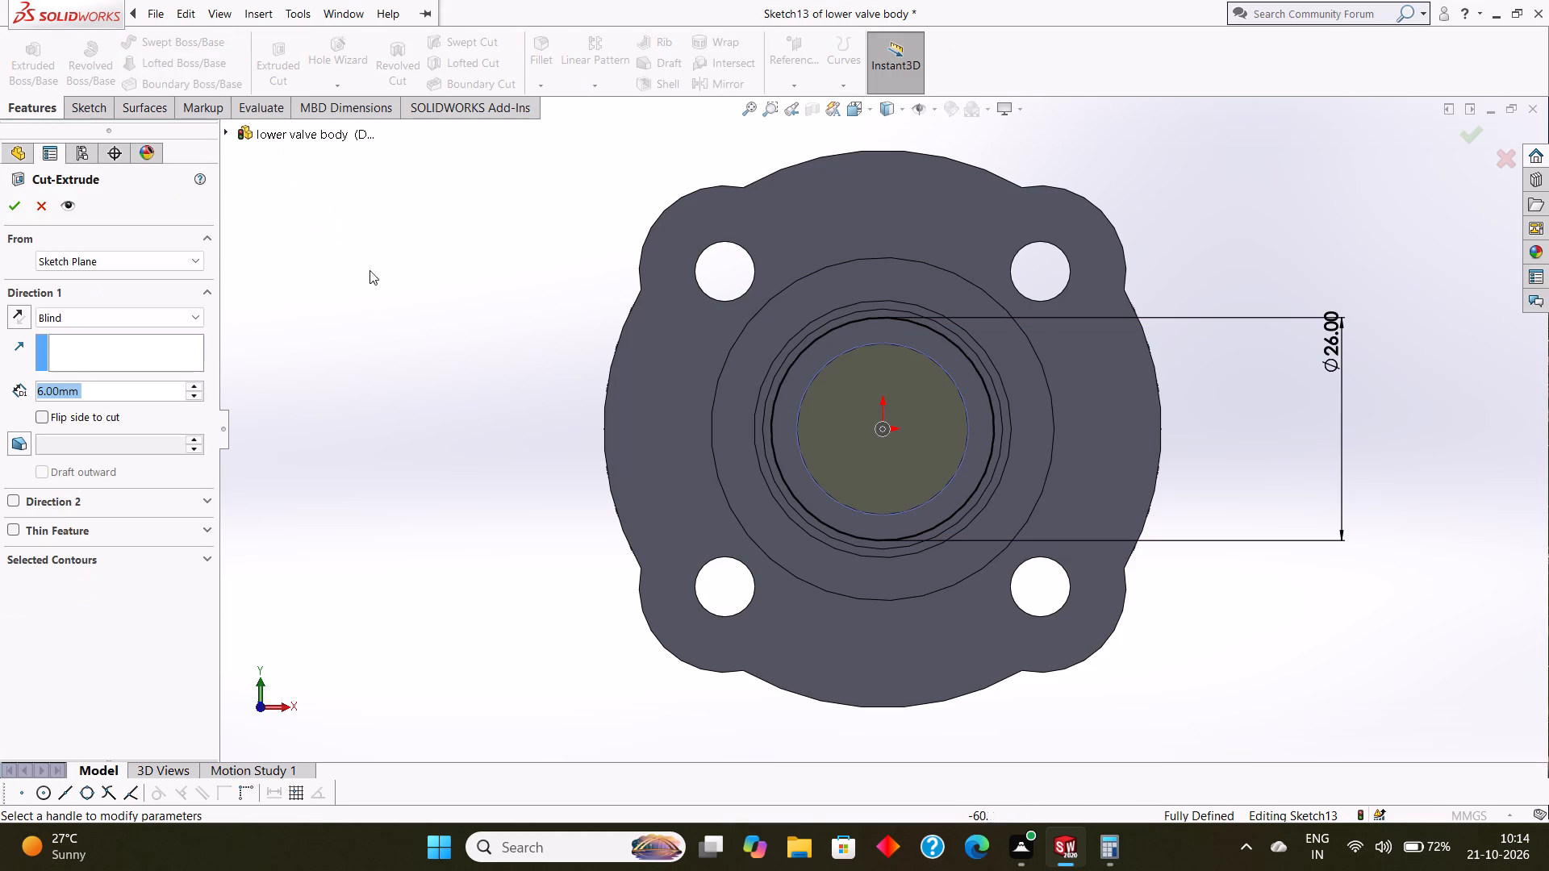
pyautogui.scroll(2, 382, 285)
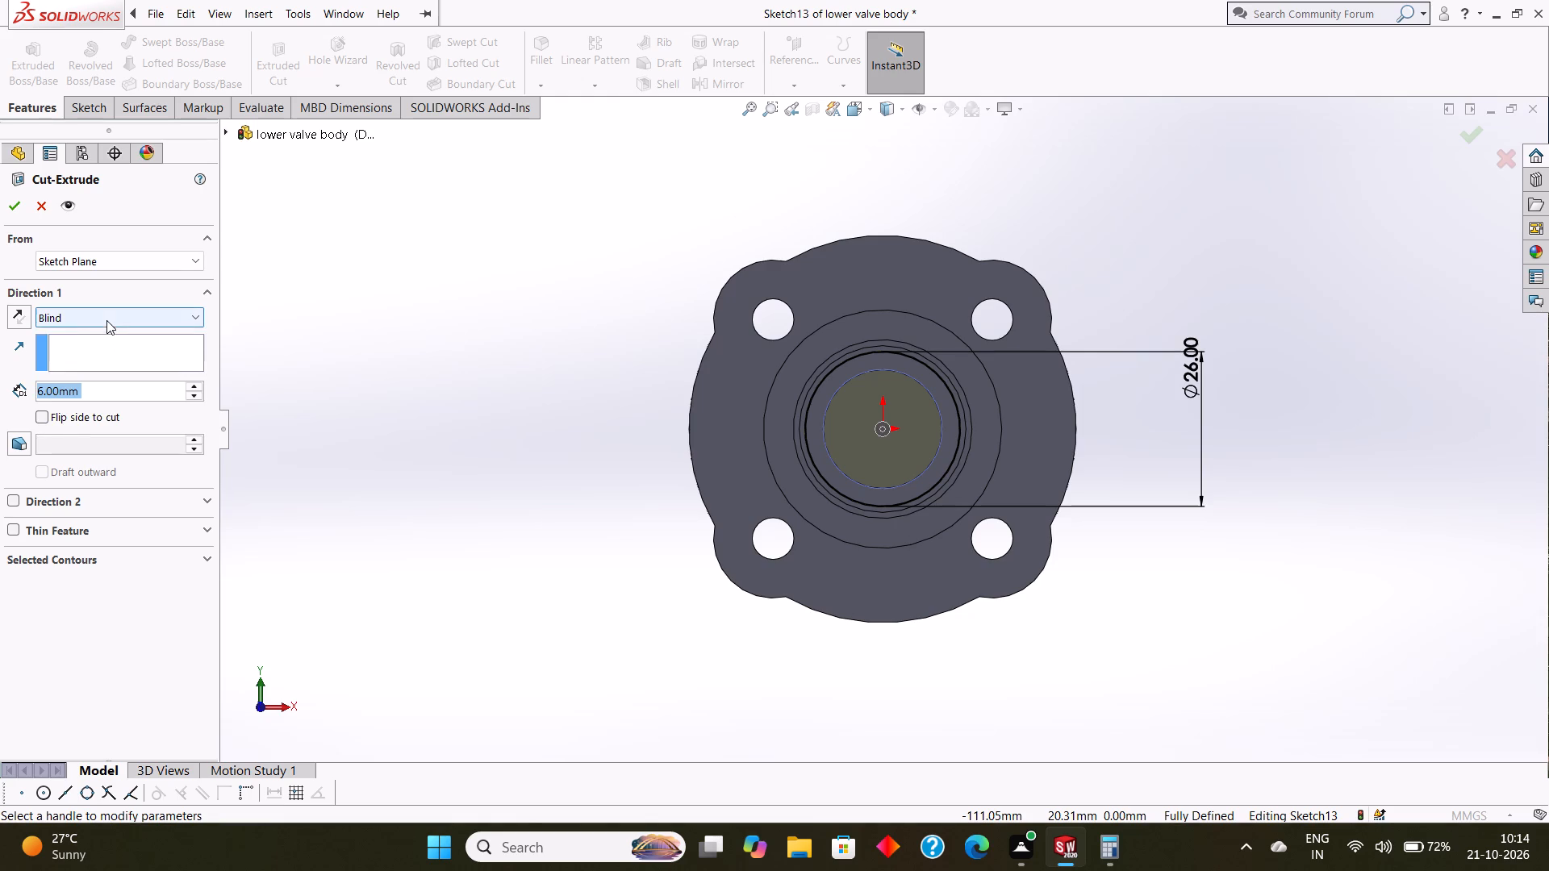
pyautogui.click(106, 320)
pyautogui.click(92, 349)
pyautogui.moveTo(435, 373); pyautogui.dragTo(433, 336, button='middle')
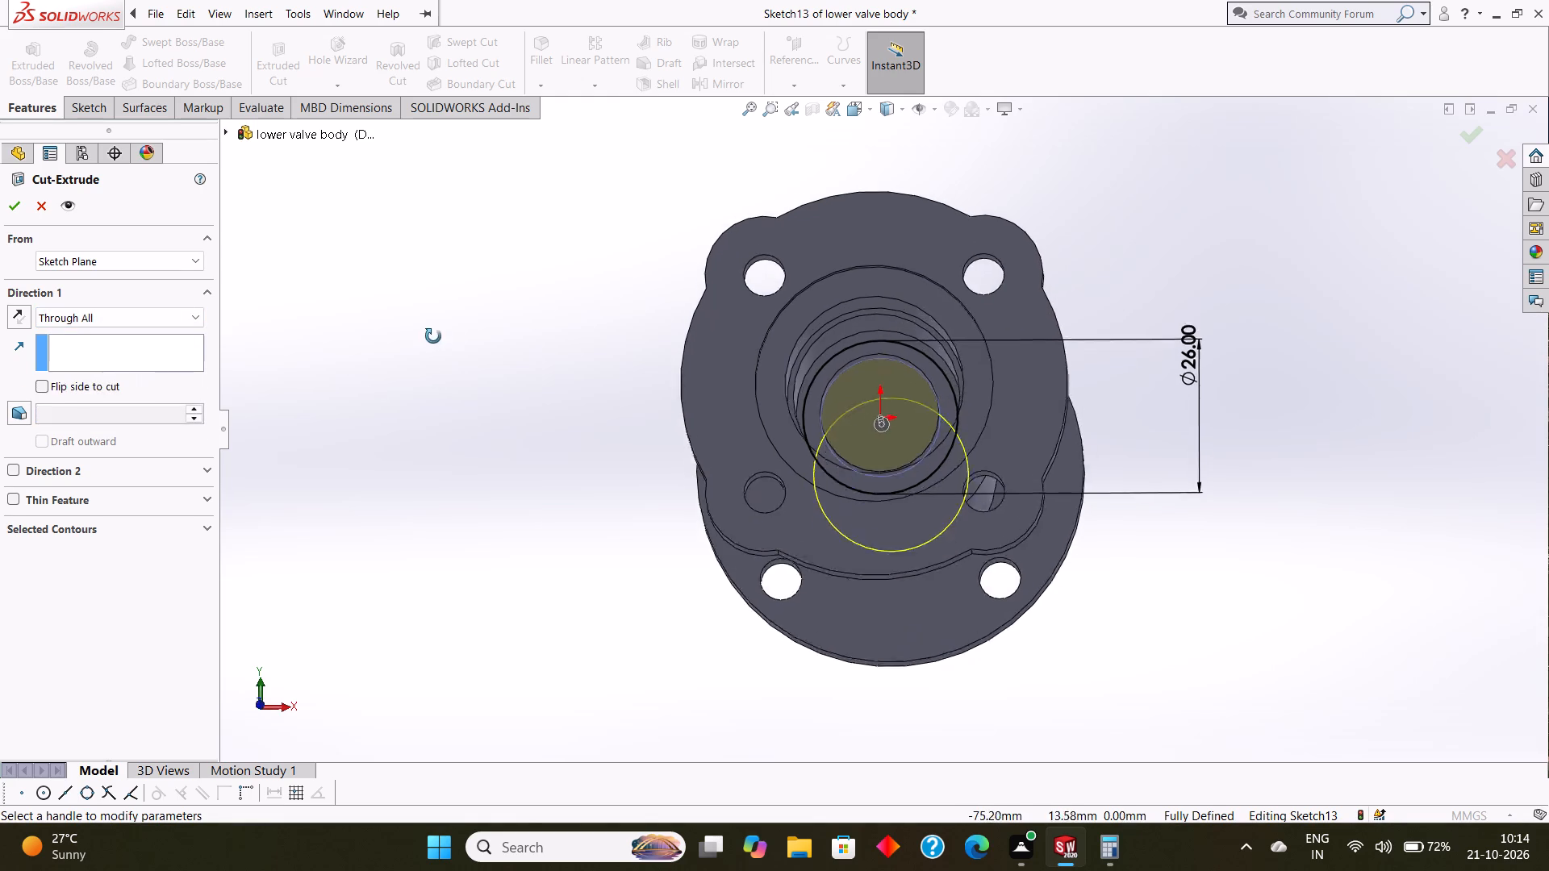
pyautogui.moveTo(433, 336); pyautogui.dragTo(432, 253, button='middle')
pyautogui.moveTo(445, 323); pyautogui.dragTo(453, 271, button='middle')
pyautogui.moveTo(482, 374); pyautogui.dragTo(489, 312, button='middle')
pyautogui.scroll(3, 489, 359)
pyautogui.moveTo(534, 435); pyautogui.dragTo(592, 274, button='middle')
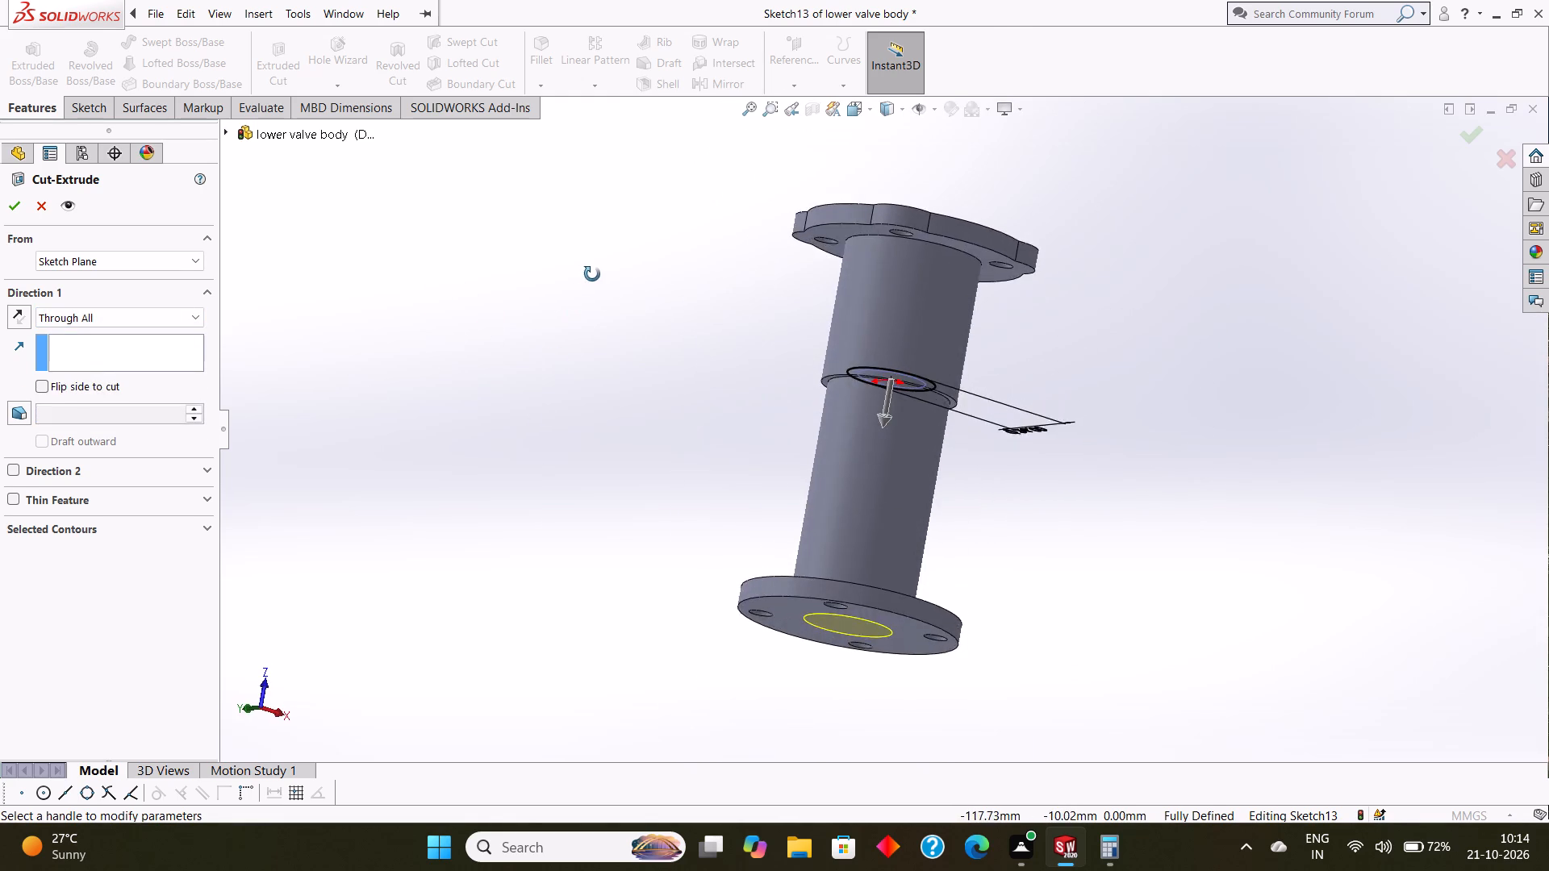
pyautogui.moveTo(592, 274); pyautogui.dragTo(594, 310, button='middle')
pyautogui.click(10, 202)
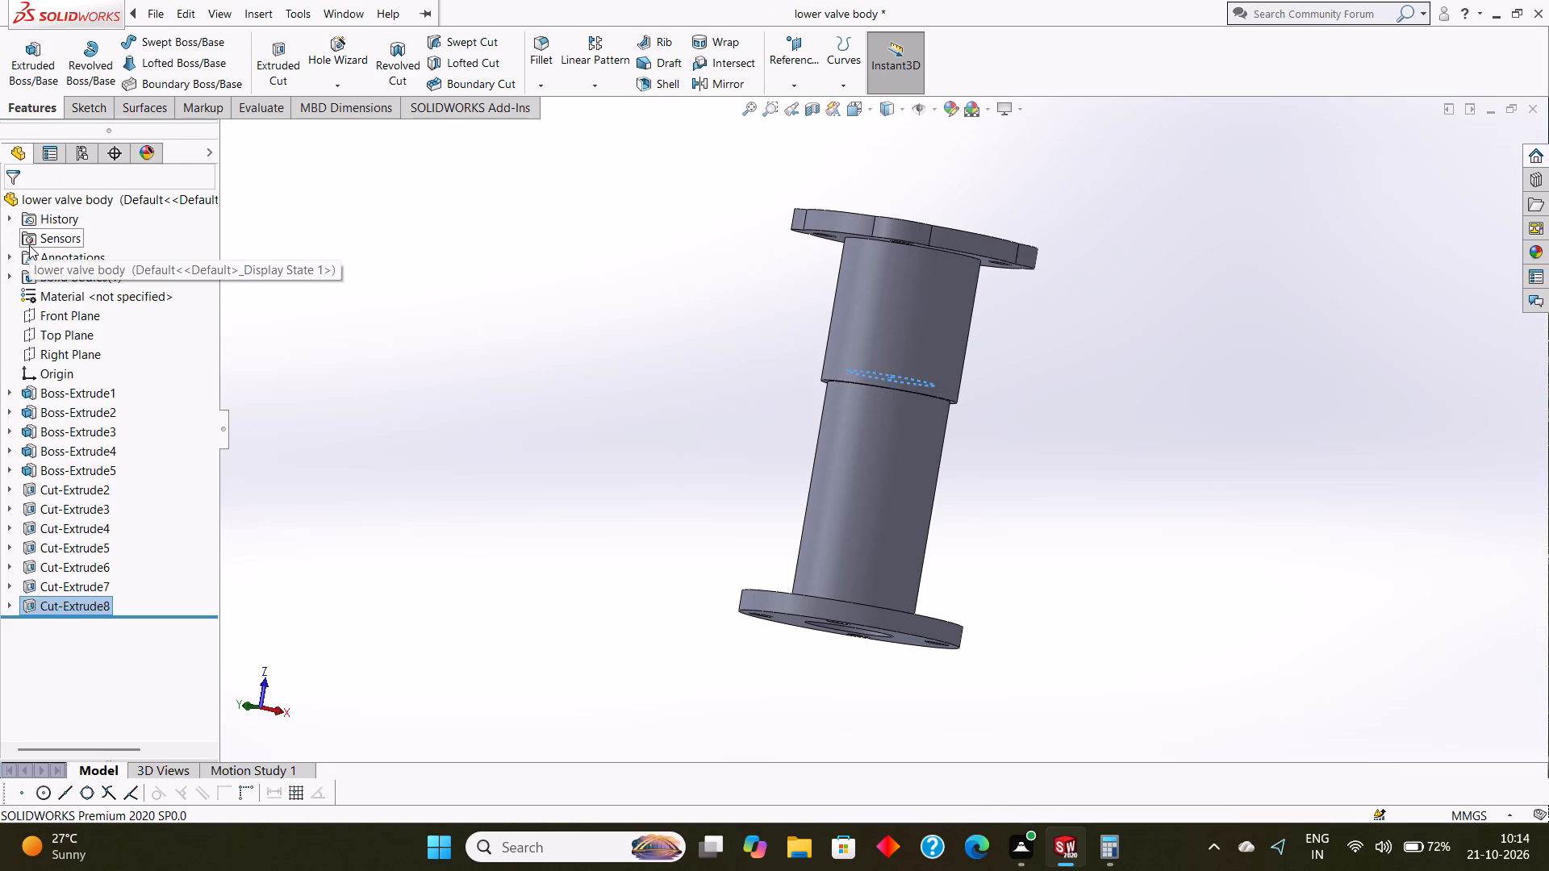
pyautogui.click(1068, 393)
# Examine the through bore from the round flange end and the body's exterior from several sides.
pyautogui.moveTo(1088, 427); pyautogui.dragTo(1168, 254, button='middle')
pyautogui.scroll(1, 1168, 254)
pyautogui.moveTo(1177, 420); pyautogui.dragTo(1169, 372, button='middle')
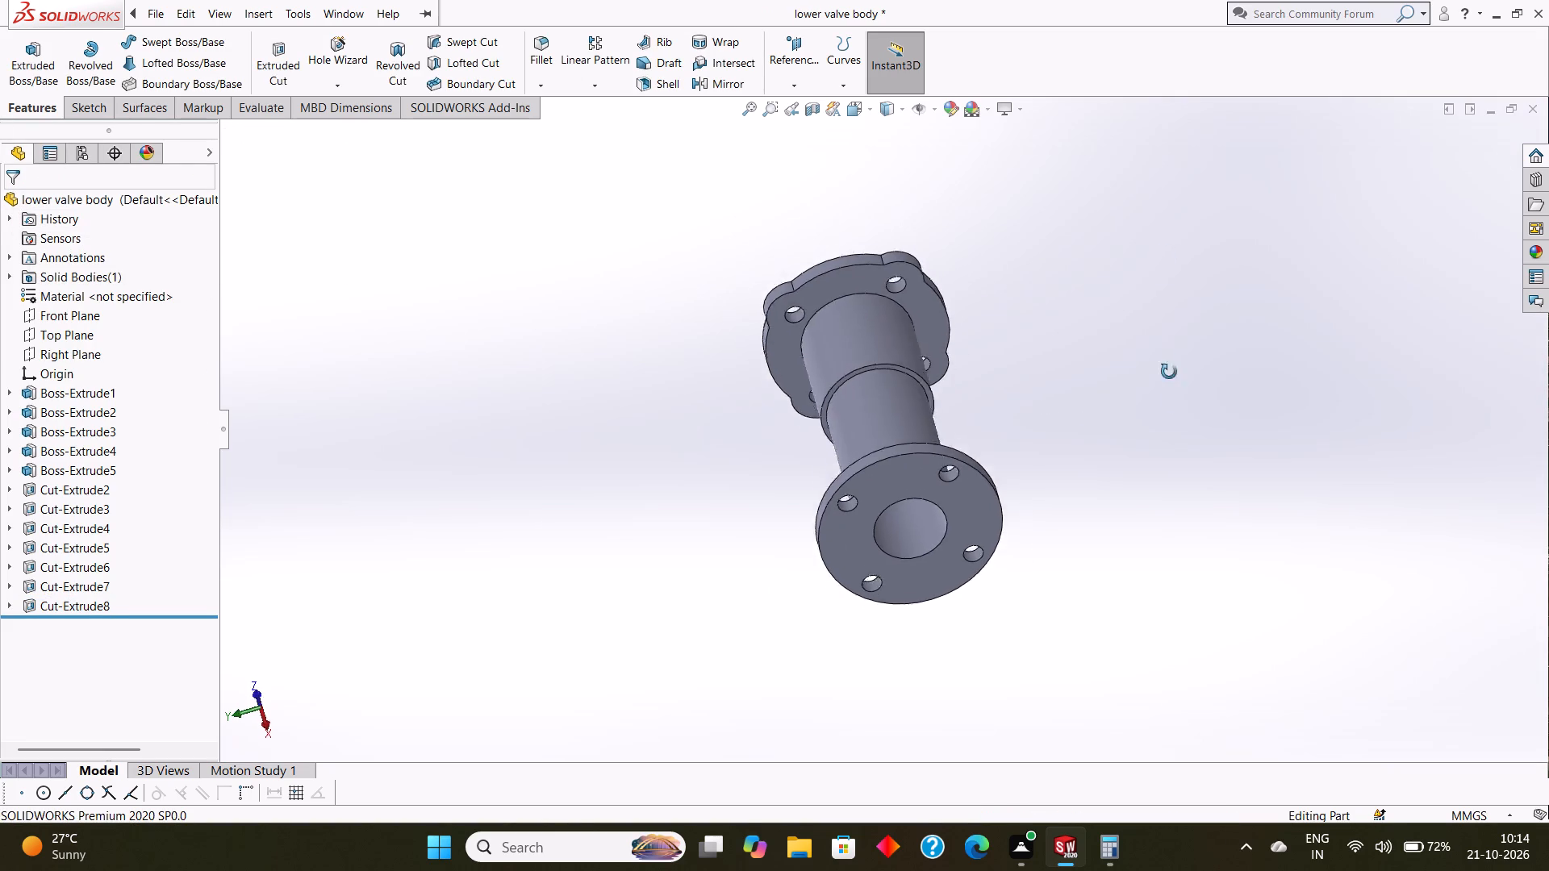
pyautogui.moveTo(1169, 372); pyautogui.dragTo(1139, 659, button='middle')
pyautogui.scroll(1, 1154, 246)
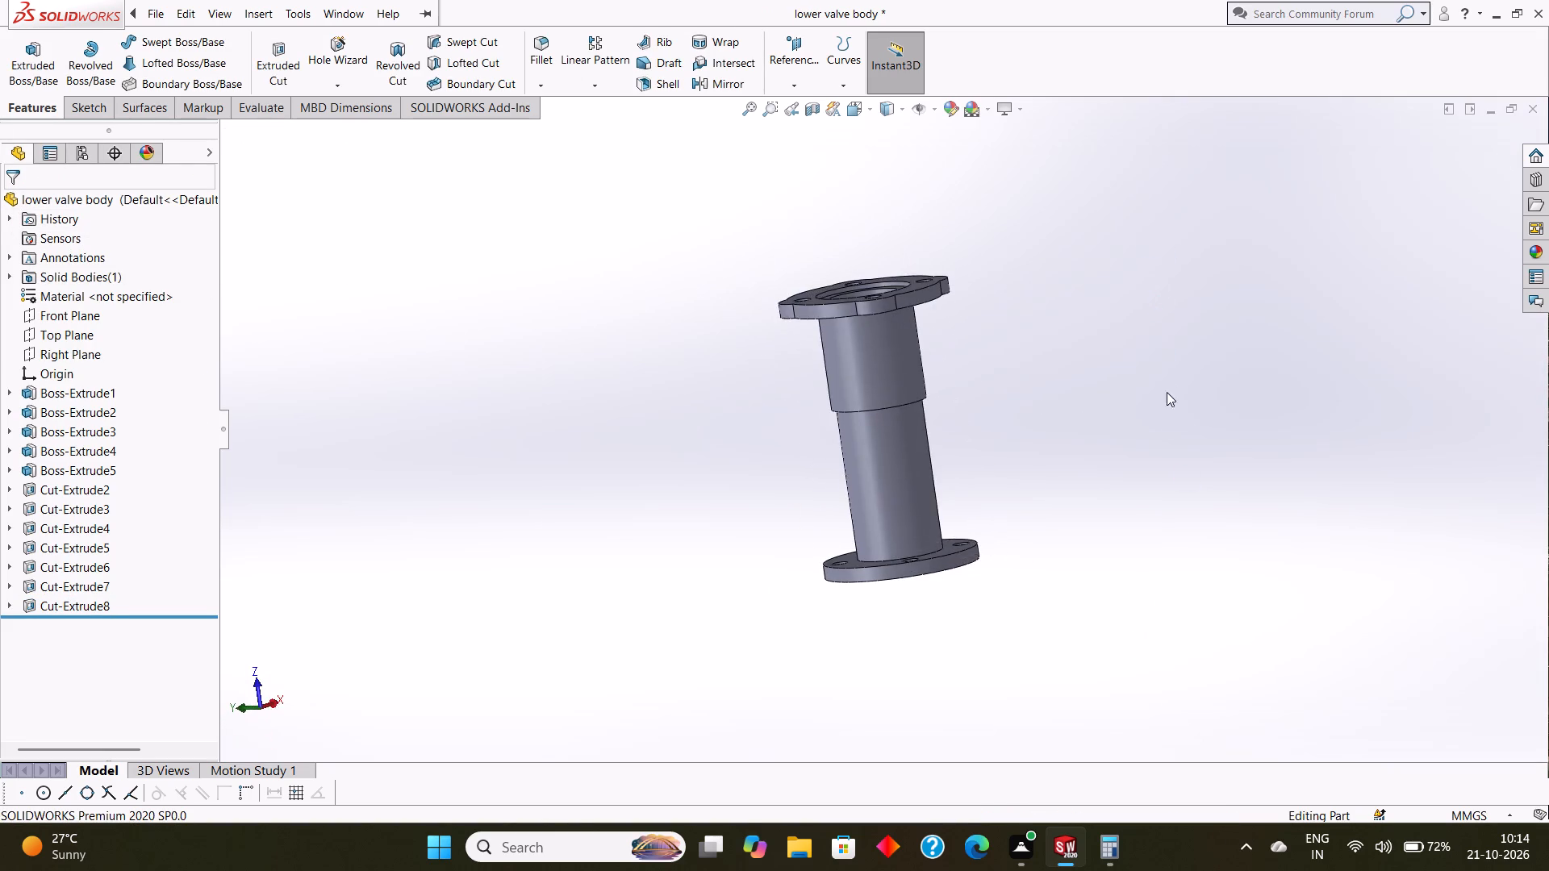
pyautogui.moveTo(1167, 367); pyautogui.dragTo(1098, 370, button='middle')
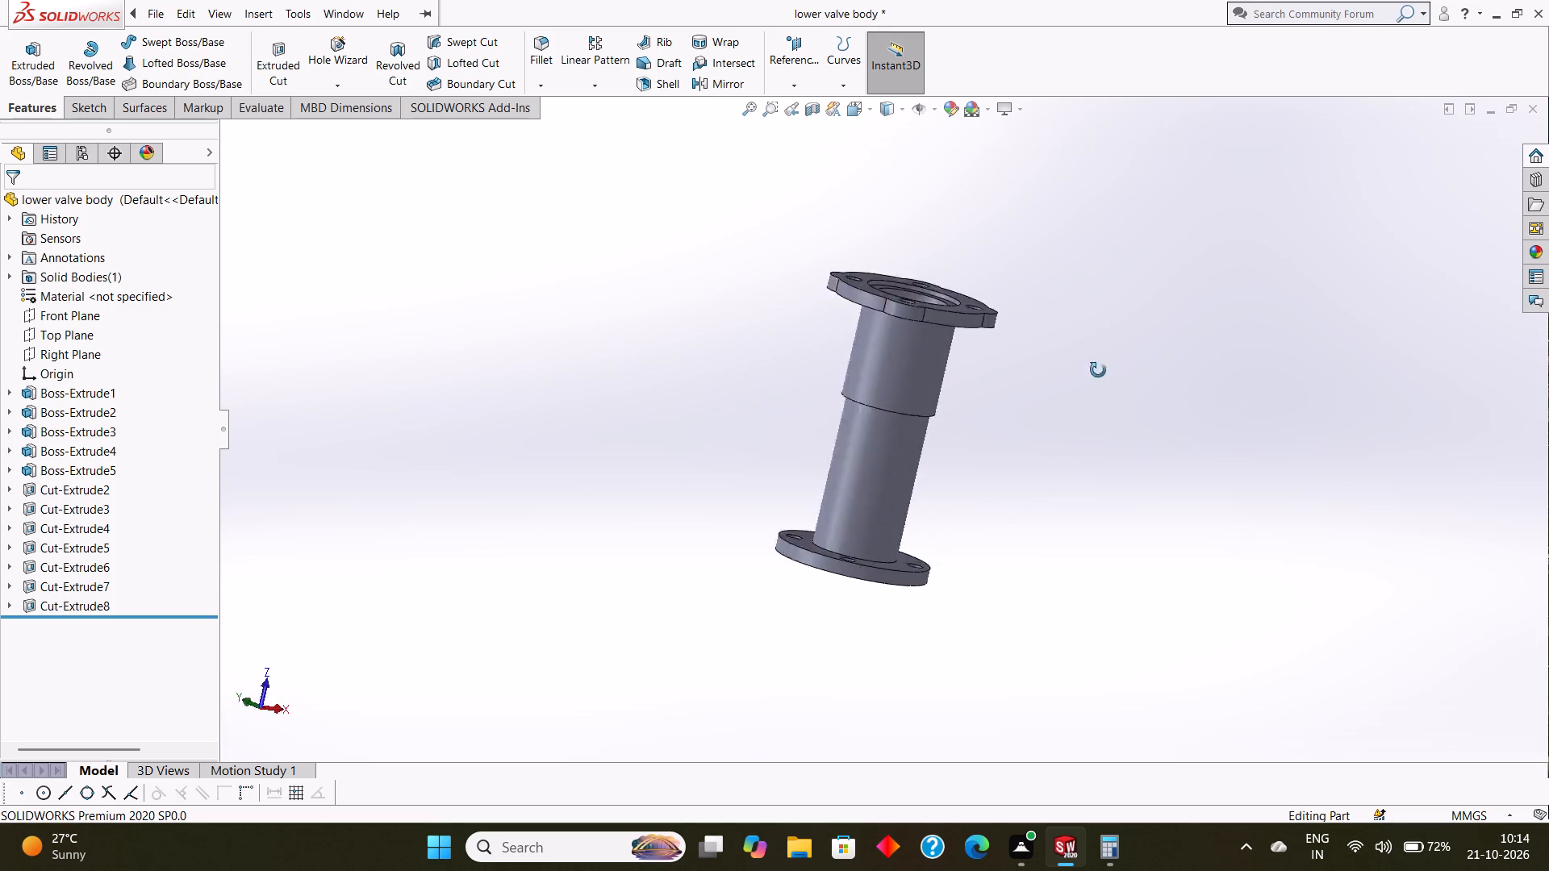
pyautogui.moveTo(1098, 370); pyautogui.dragTo(957, 255, button='middle')
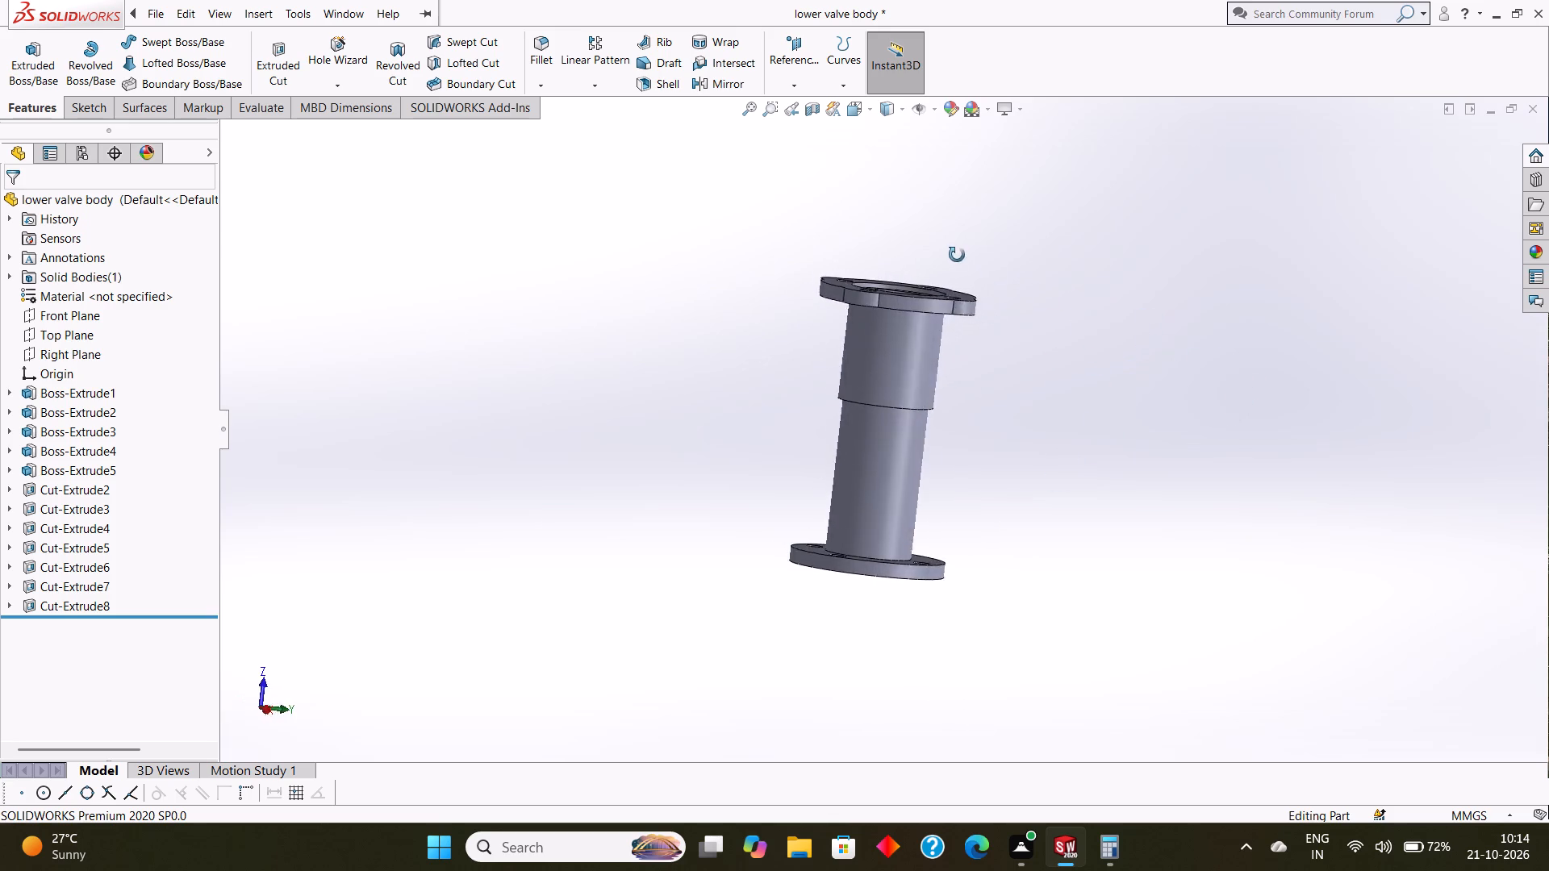
pyautogui.moveTo(957, 255); pyautogui.dragTo(944, 304, button='middle')
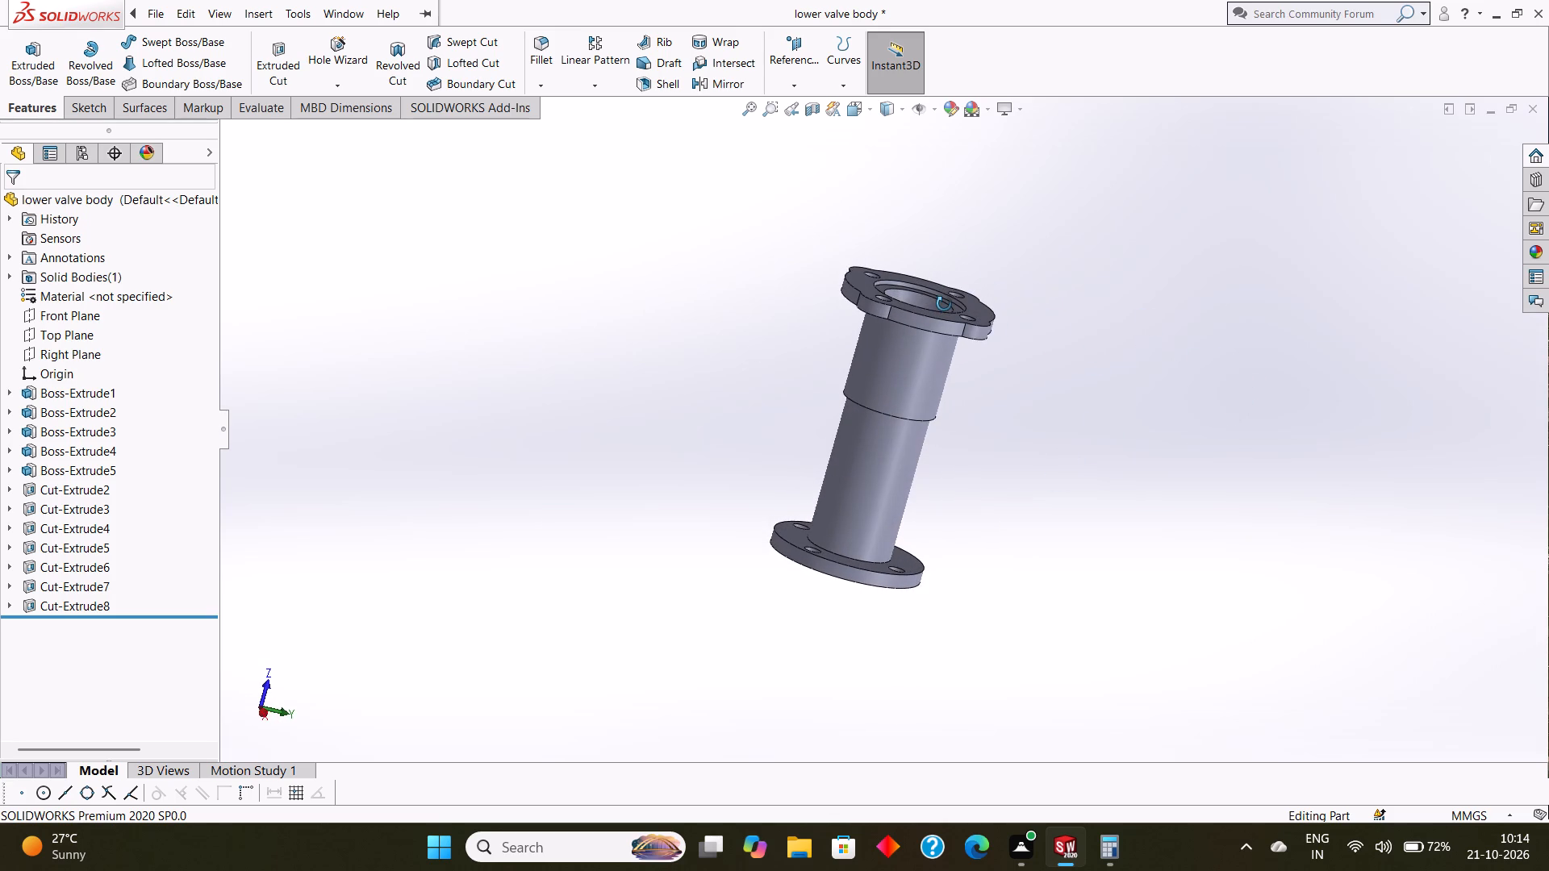
pyautogui.moveTo(944, 304); pyautogui.dragTo(930, 265, button='middle')
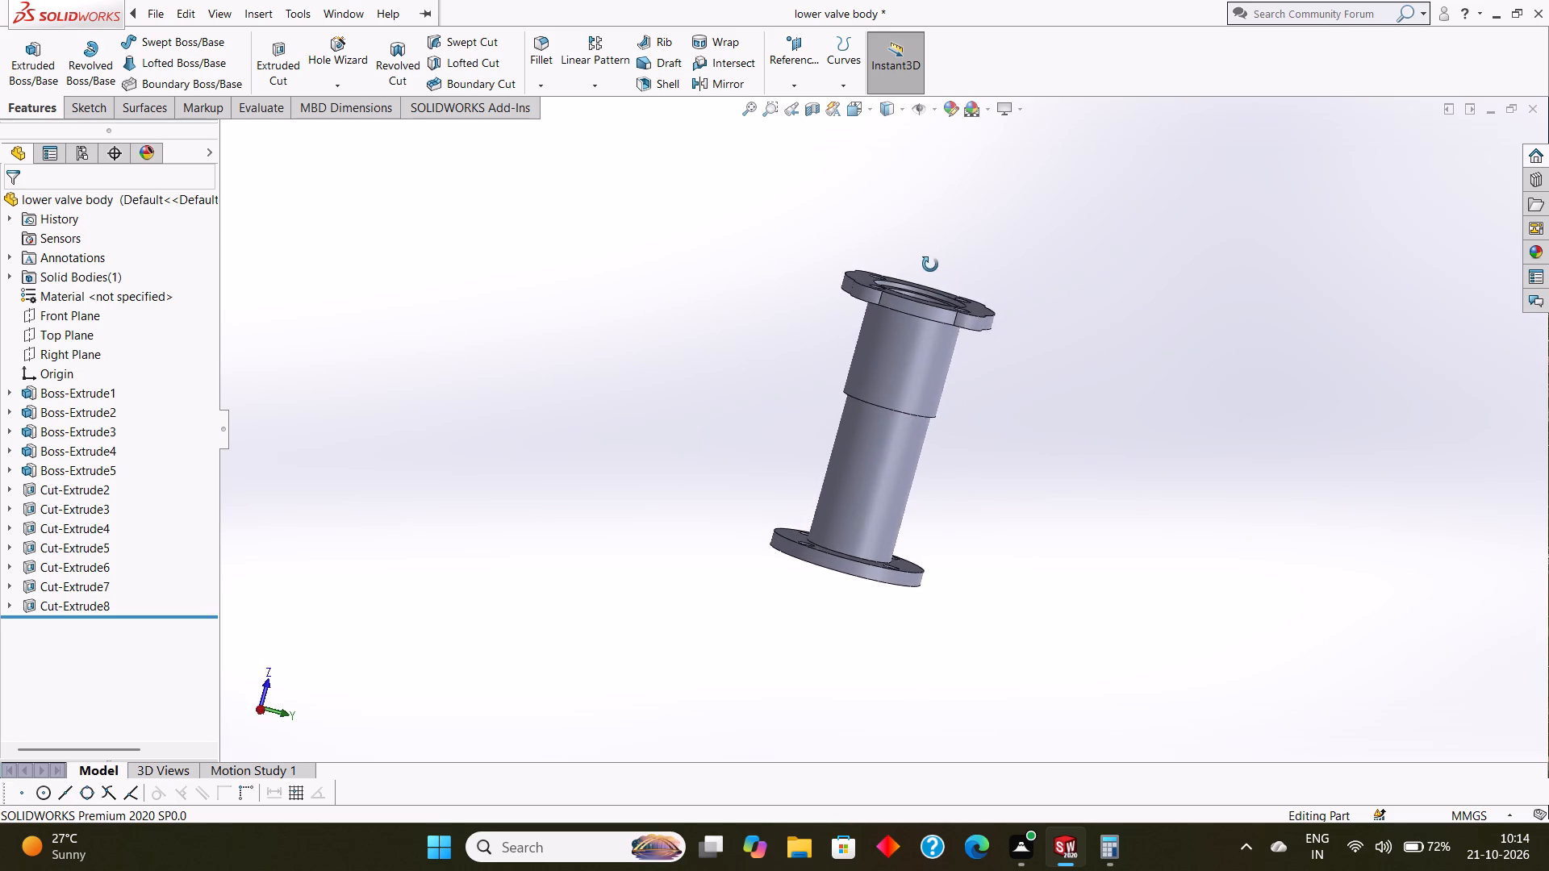
pyautogui.moveTo(930, 265); pyautogui.dragTo(825, 252, button='middle')
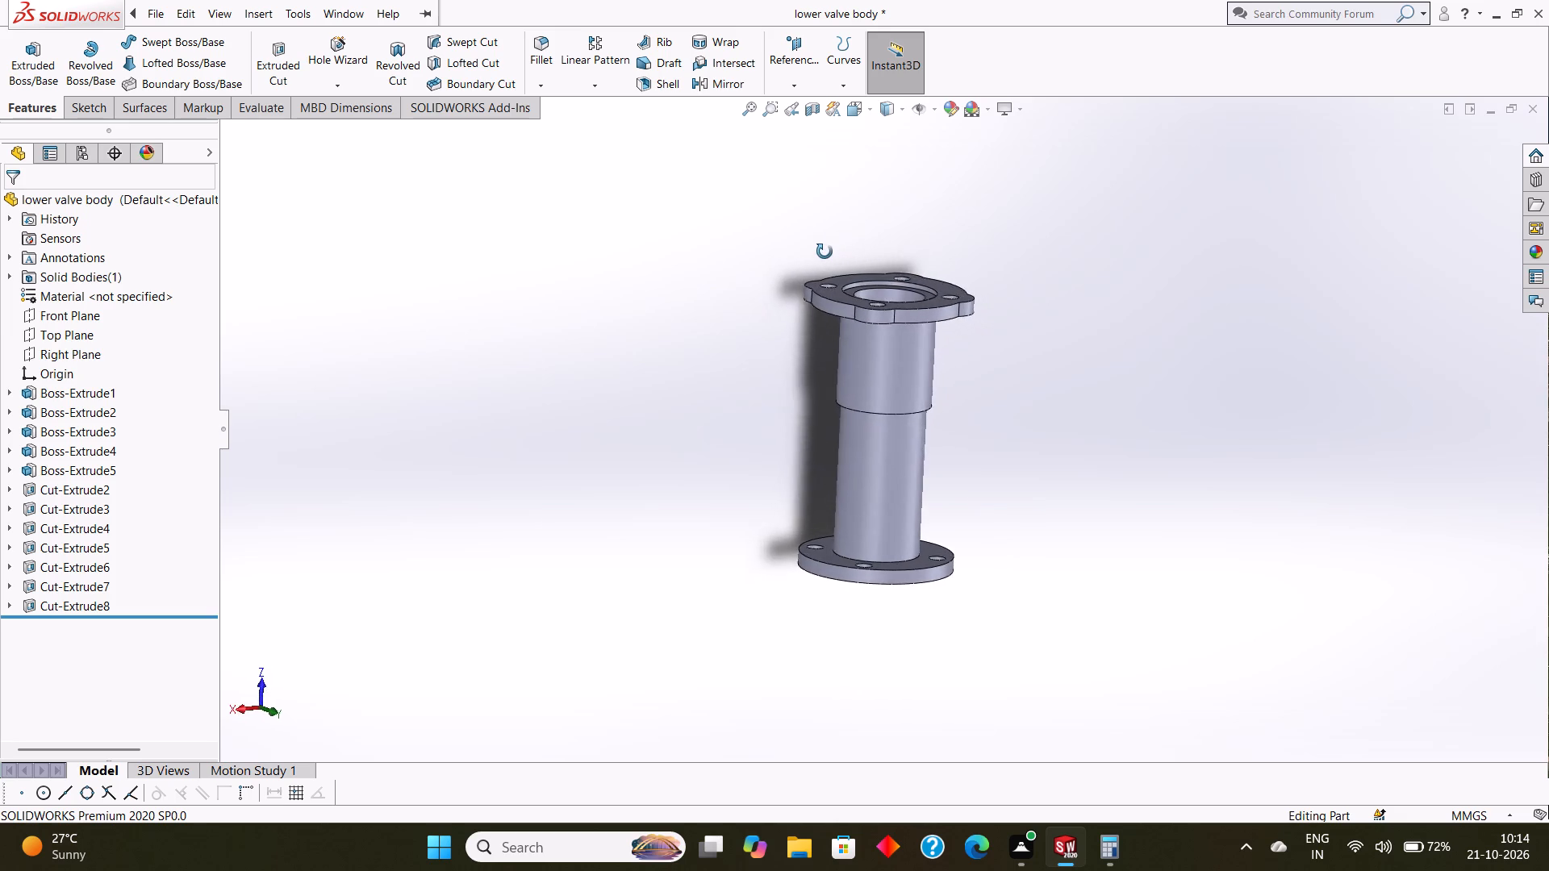
pyautogui.moveTo(825, 252); pyautogui.dragTo(818, 226, button='middle')
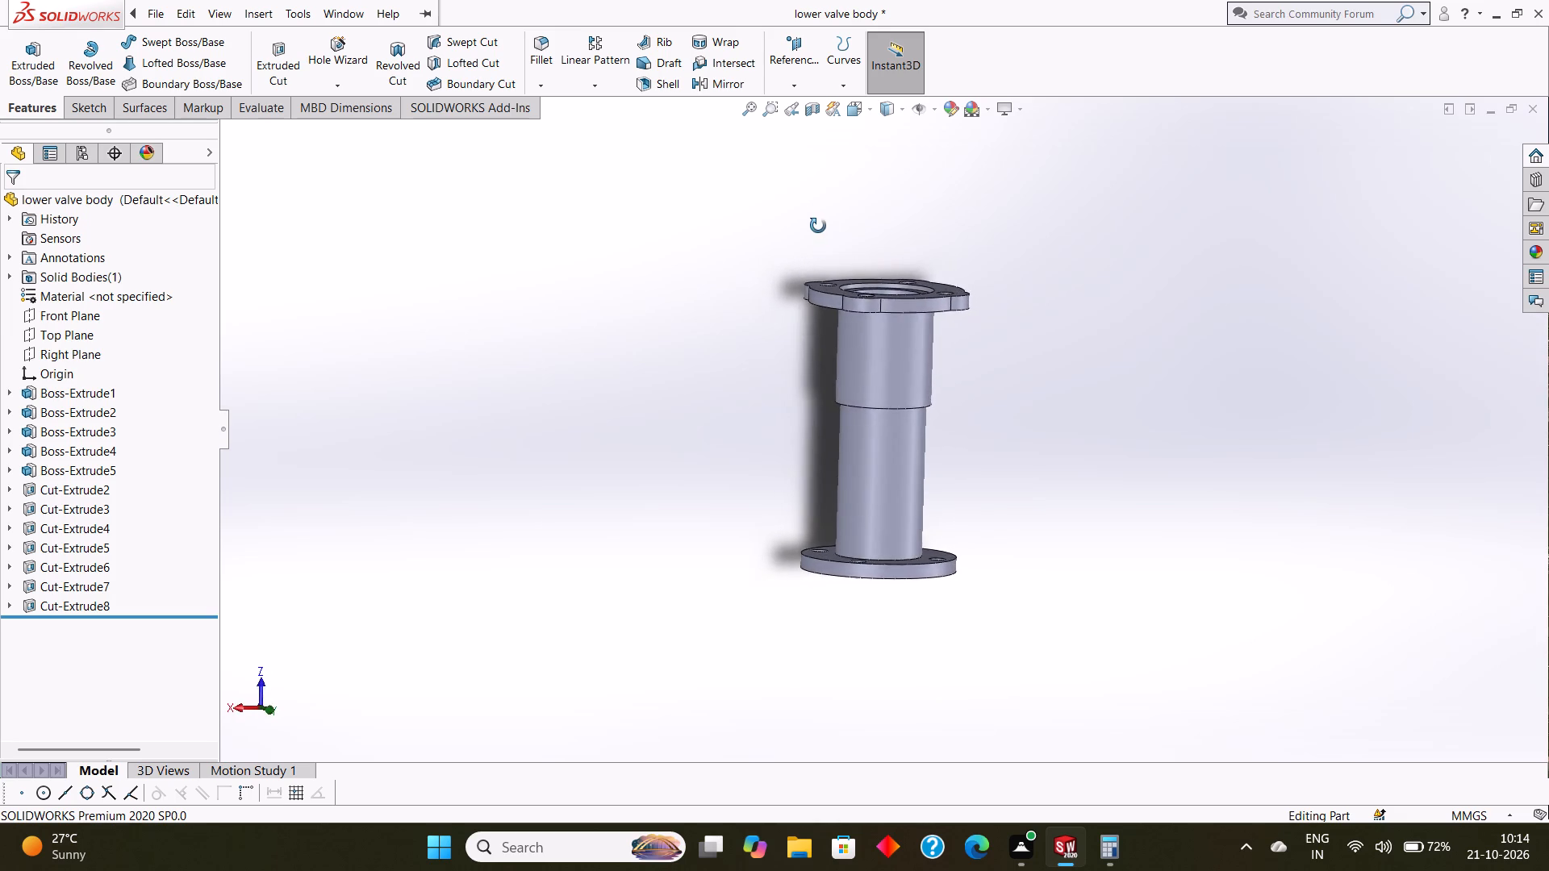
pyautogui.moveTo(818, 226); pyautogui.dragTo(799, 229, button='middle')
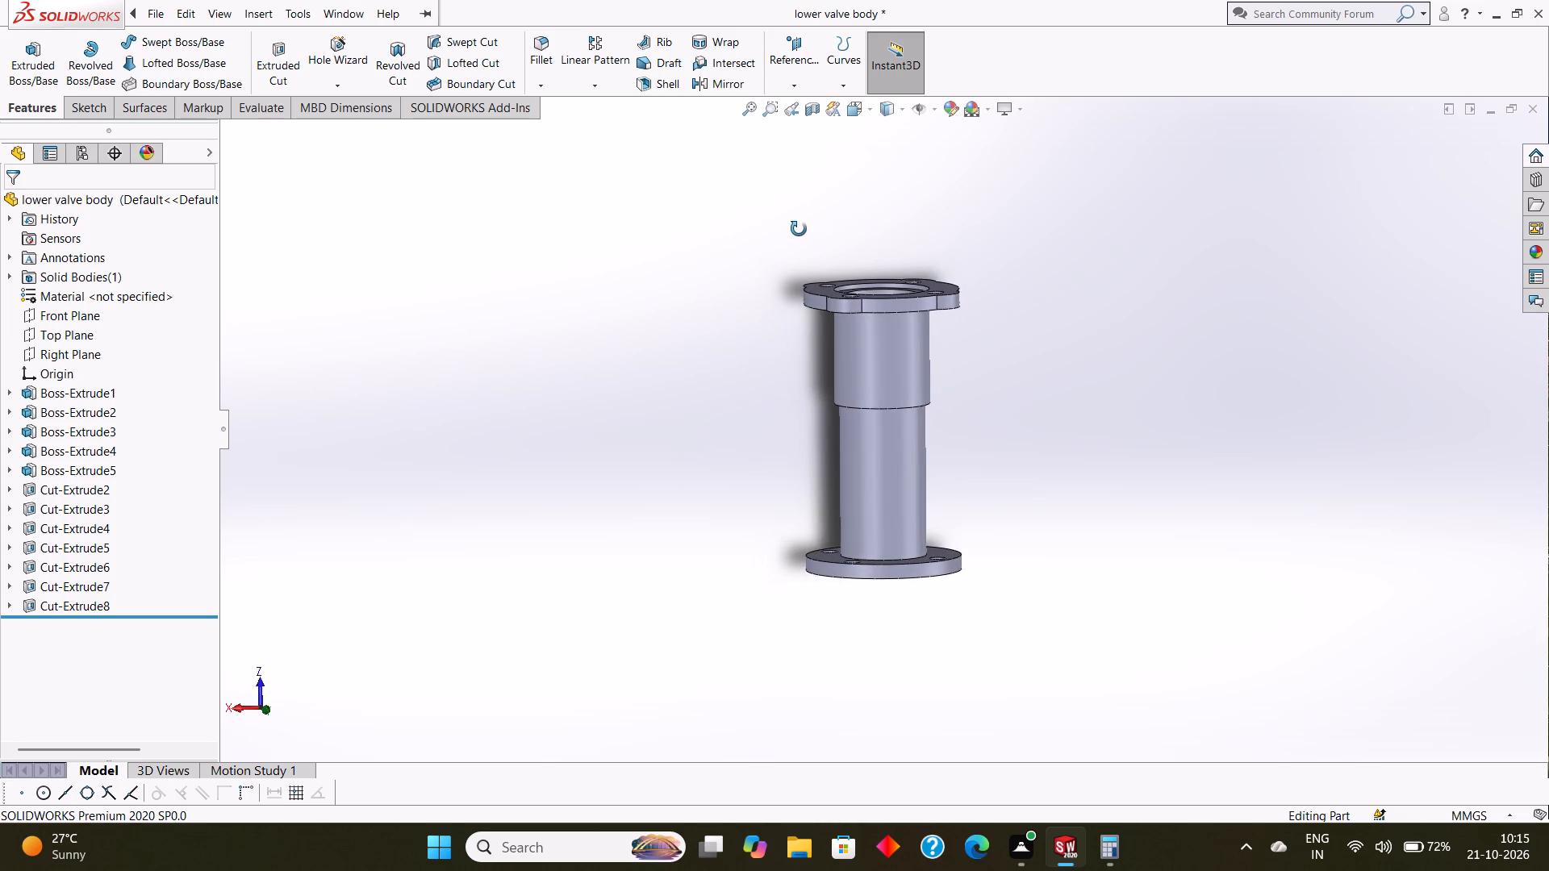
# Examine the stepped body and both flanges from several side angles.
pyautogui.moveTo(799, 229); pyautogui.dragTo(848, 226, button='middle')
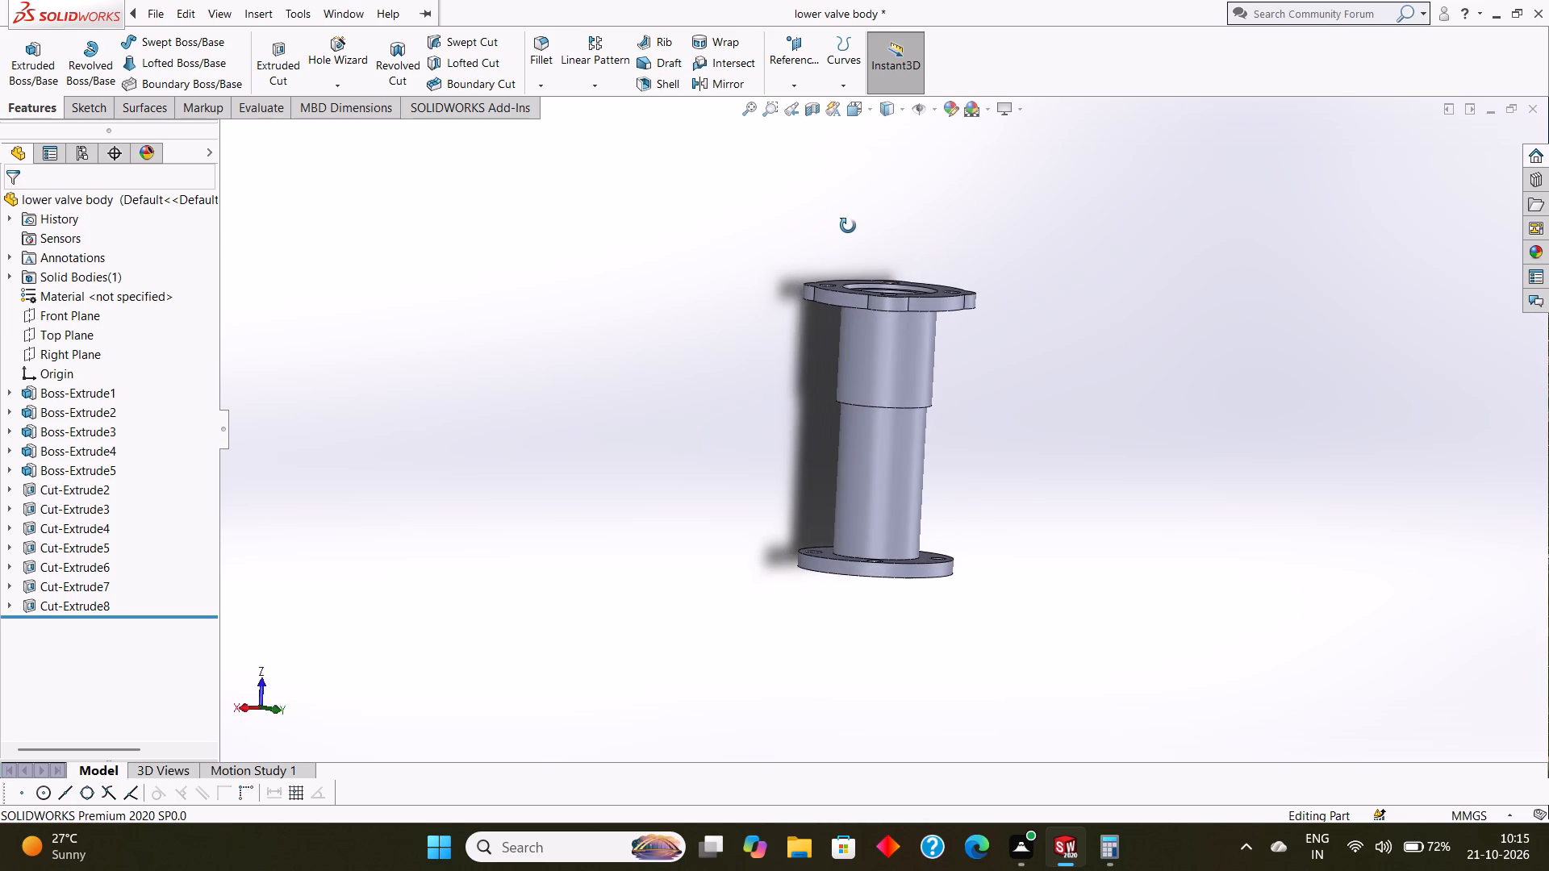
pyautogui.moveTo(848, 226); pyautogui.dragTo(845, 226, button='middle')
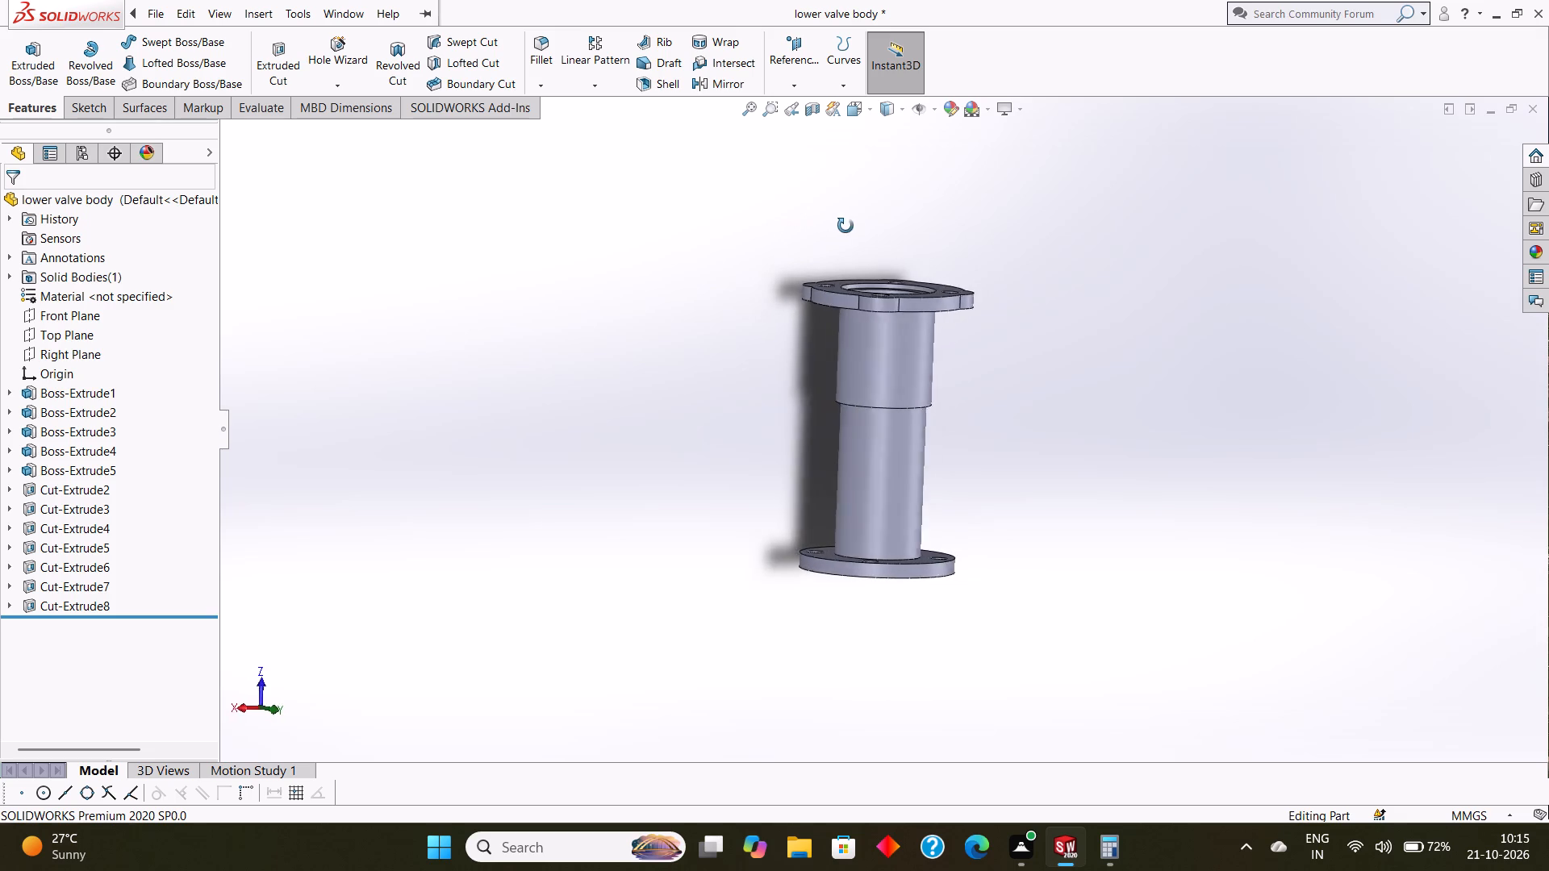
pyautogui.moveTo(845, 226); pyautogui.dragTo(791, 215, button='middle')
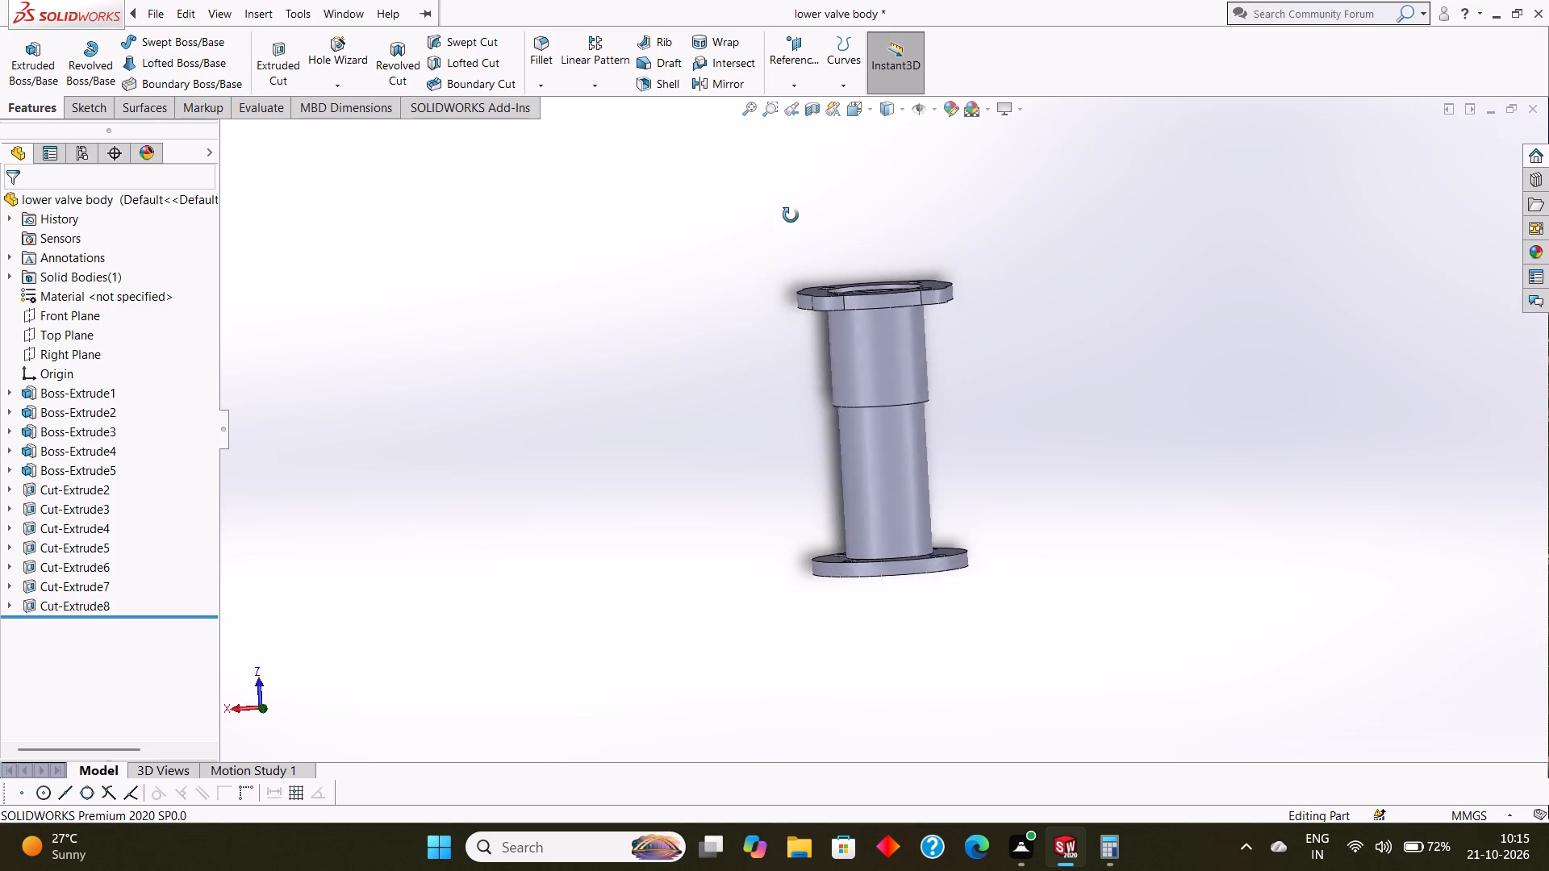
pyautogui.moveTo(791, 215); pyautogui.dragTo(808, 227, button='middle')
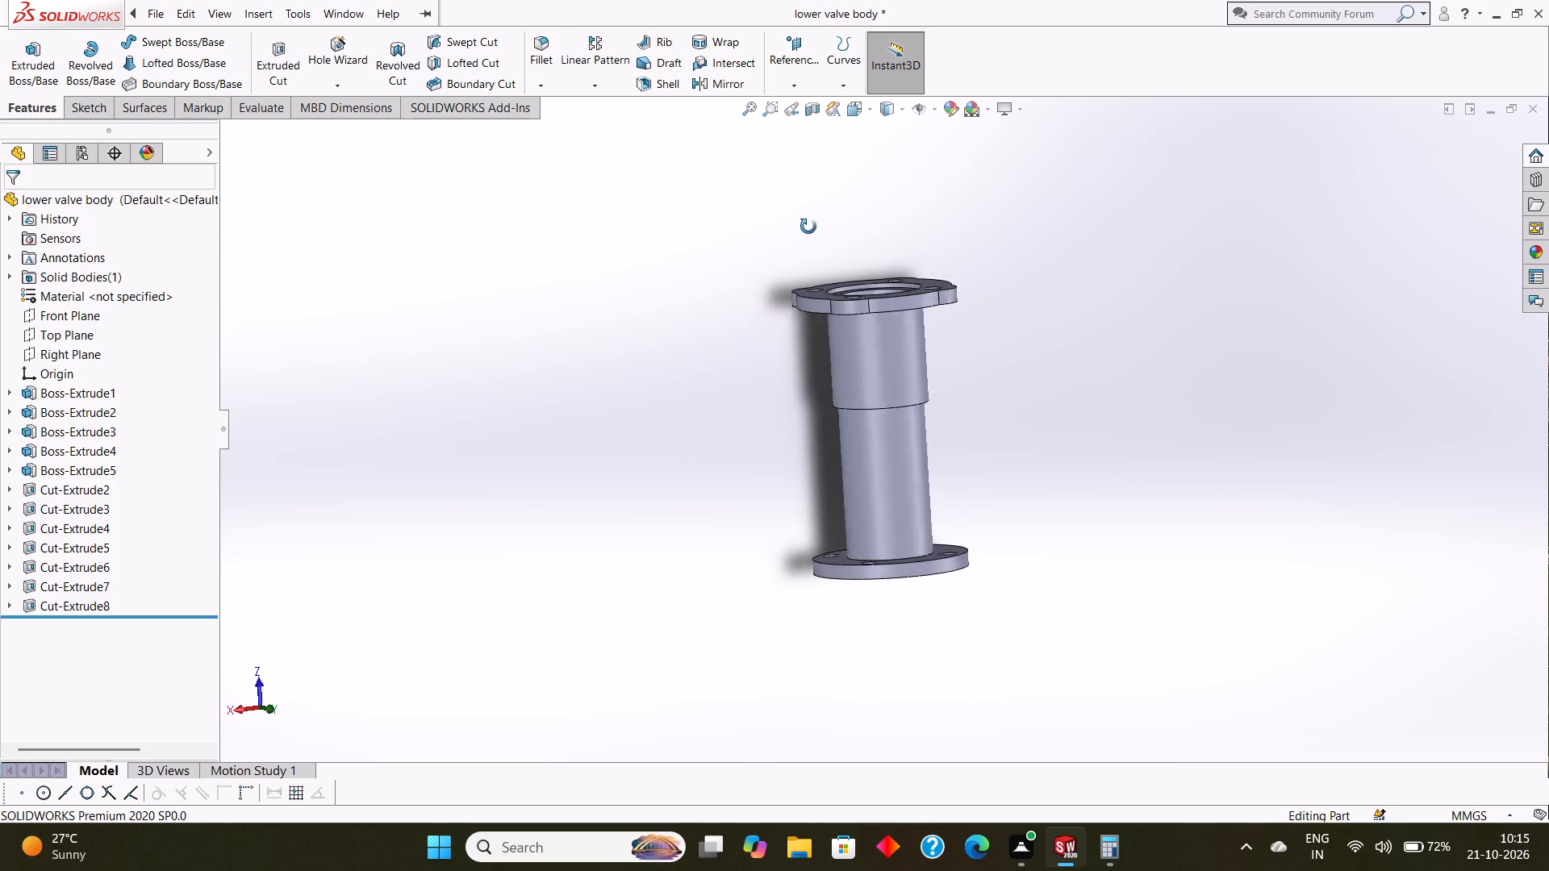
pyautogui.moveTo(808, 227); pyautogui.dragTo(790, 226, button='middle')
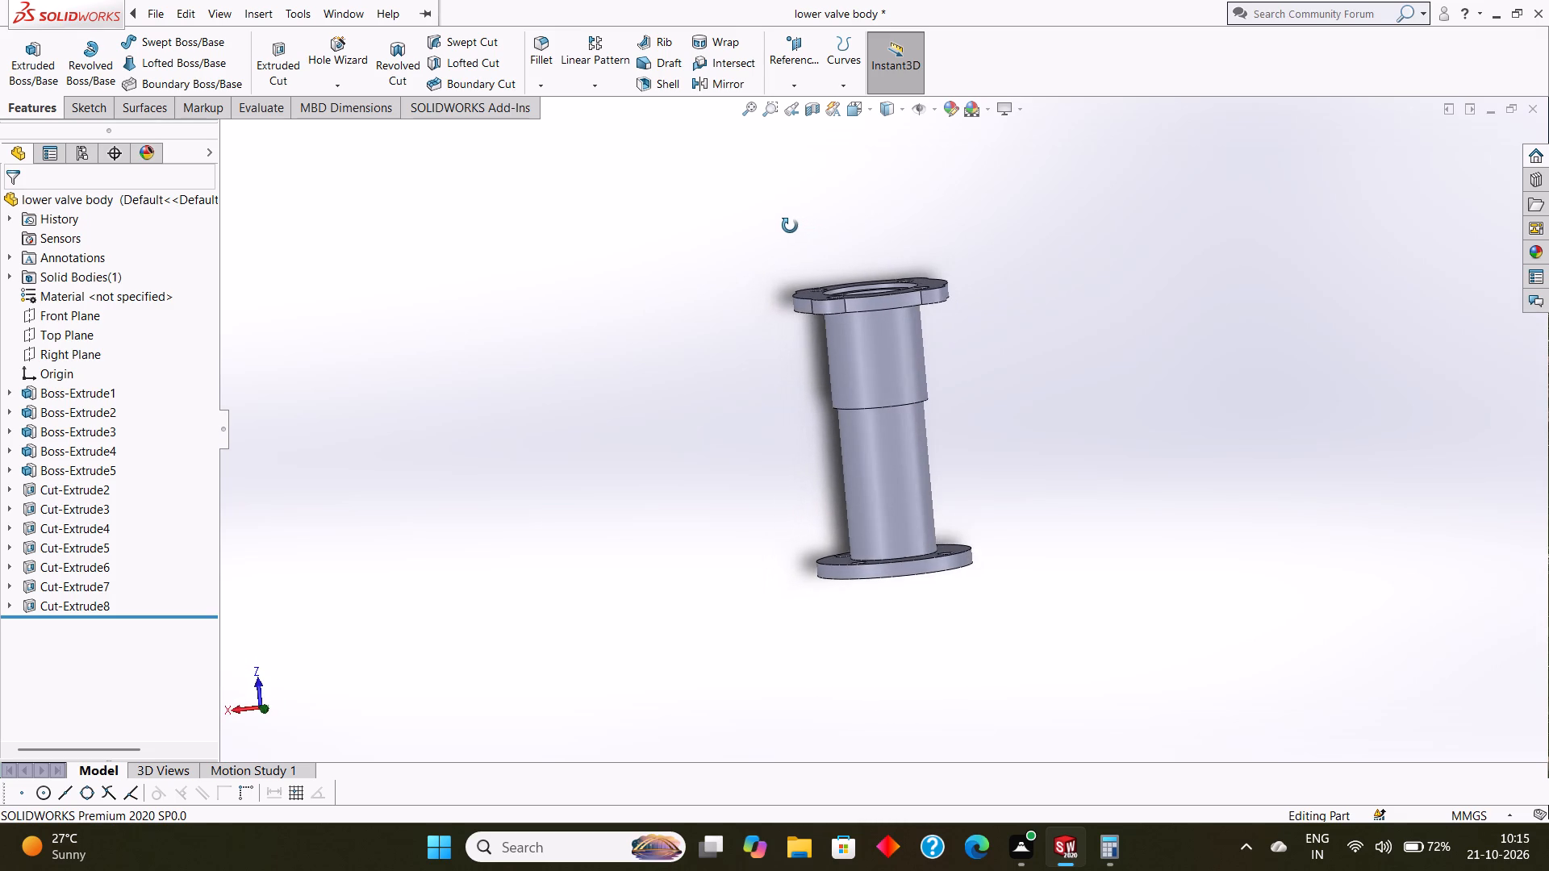
pyautogui.moveTo(790, 226); pyautogui.dragTo(850, 218, button='middle')
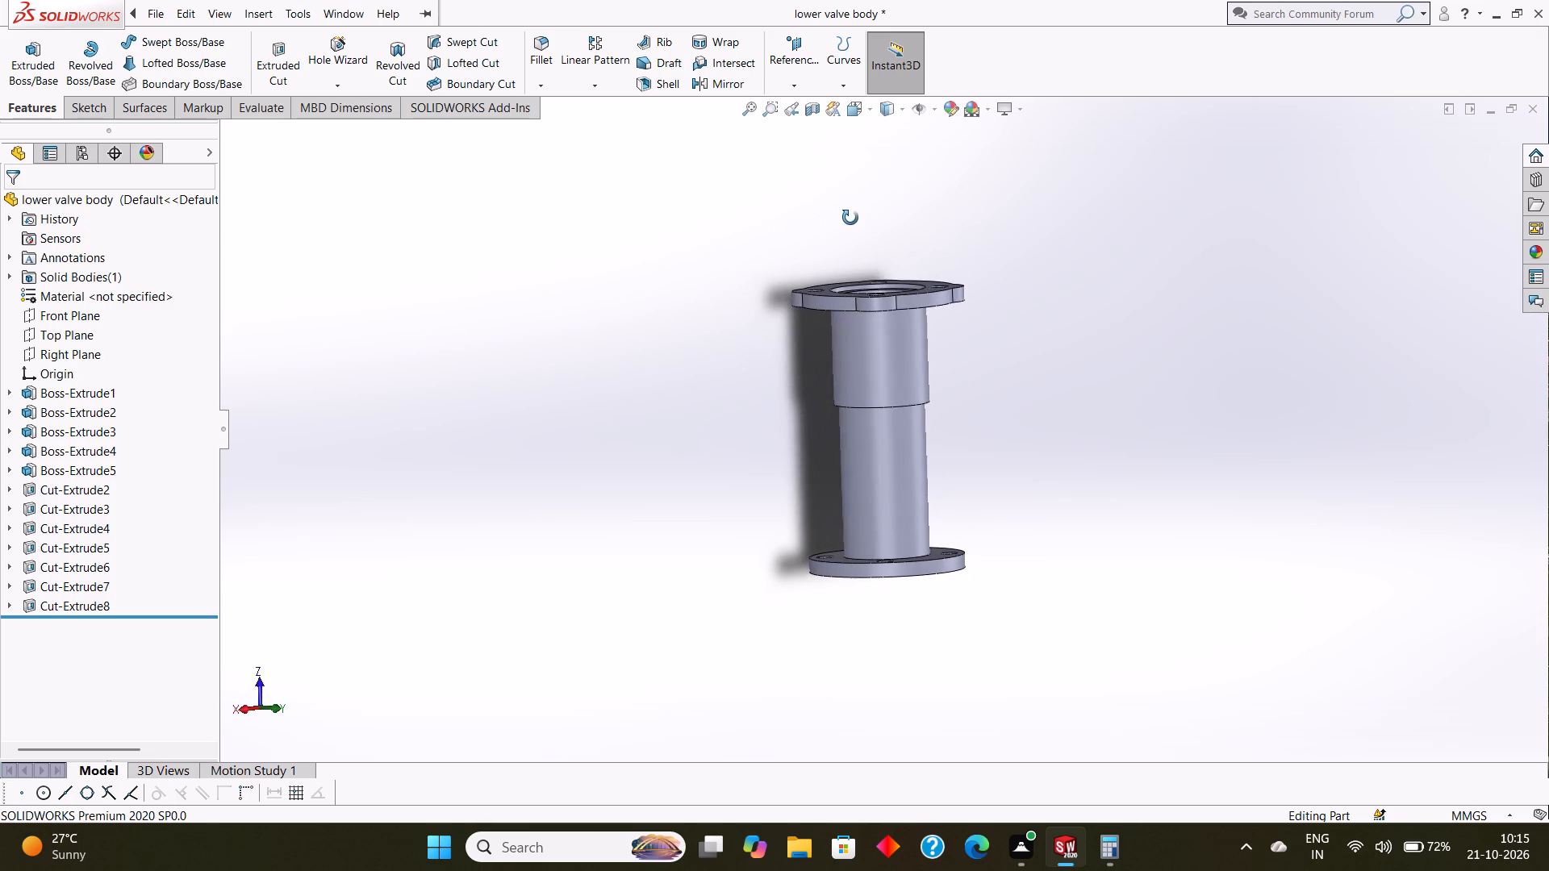
pyautogui.moveTo(850, 218); pyautogui.dragTo(879, 219, button='middle')
pyautogui.moveTo(1027, 305); pyautogui.dragTo(1067, 327, button='middle')
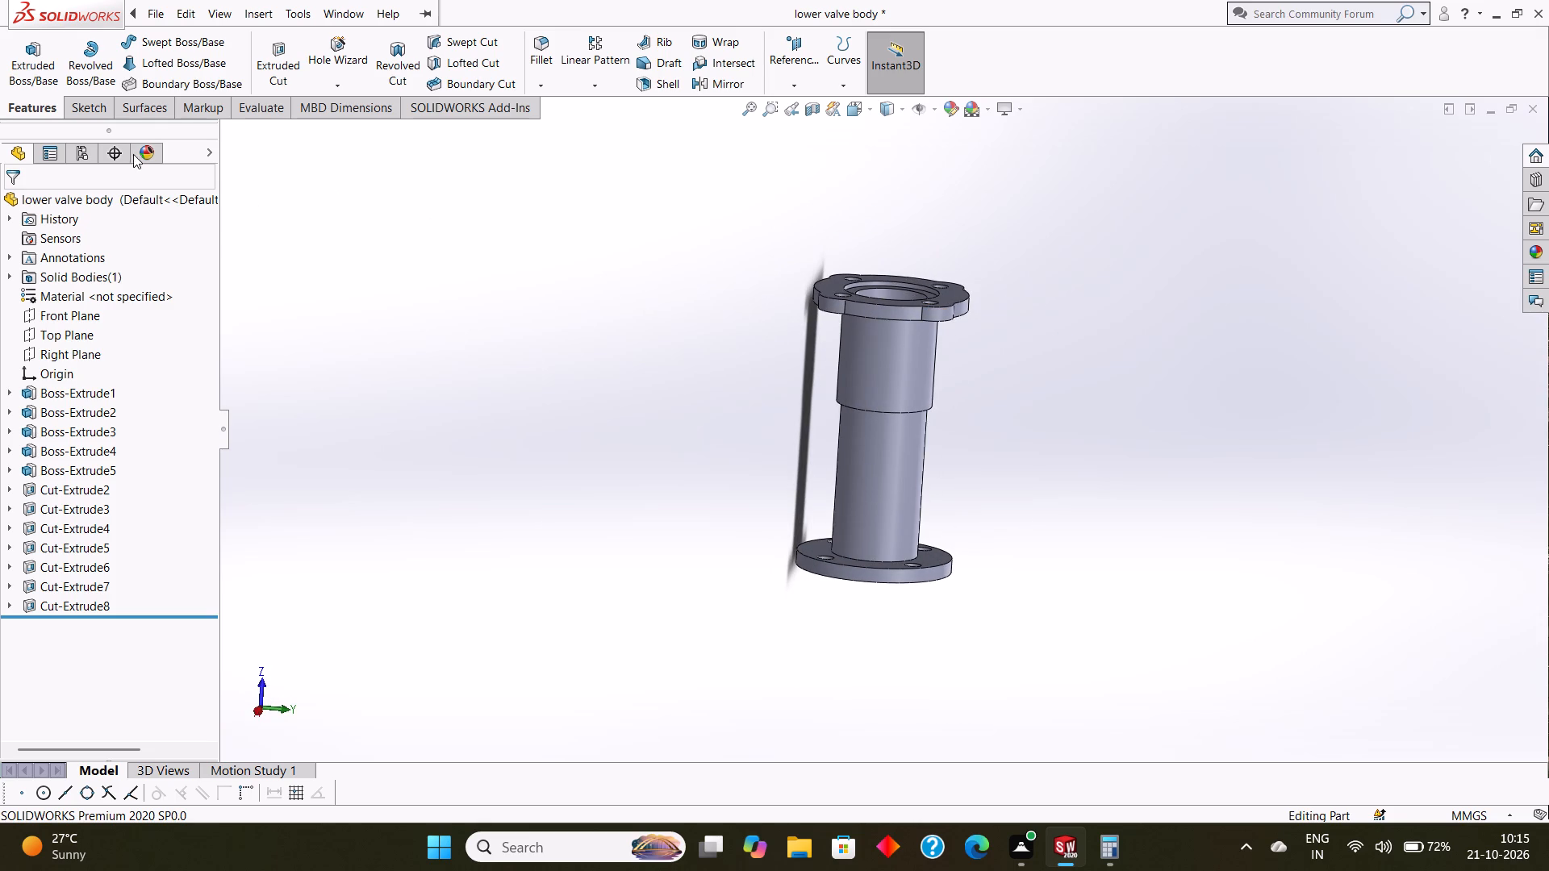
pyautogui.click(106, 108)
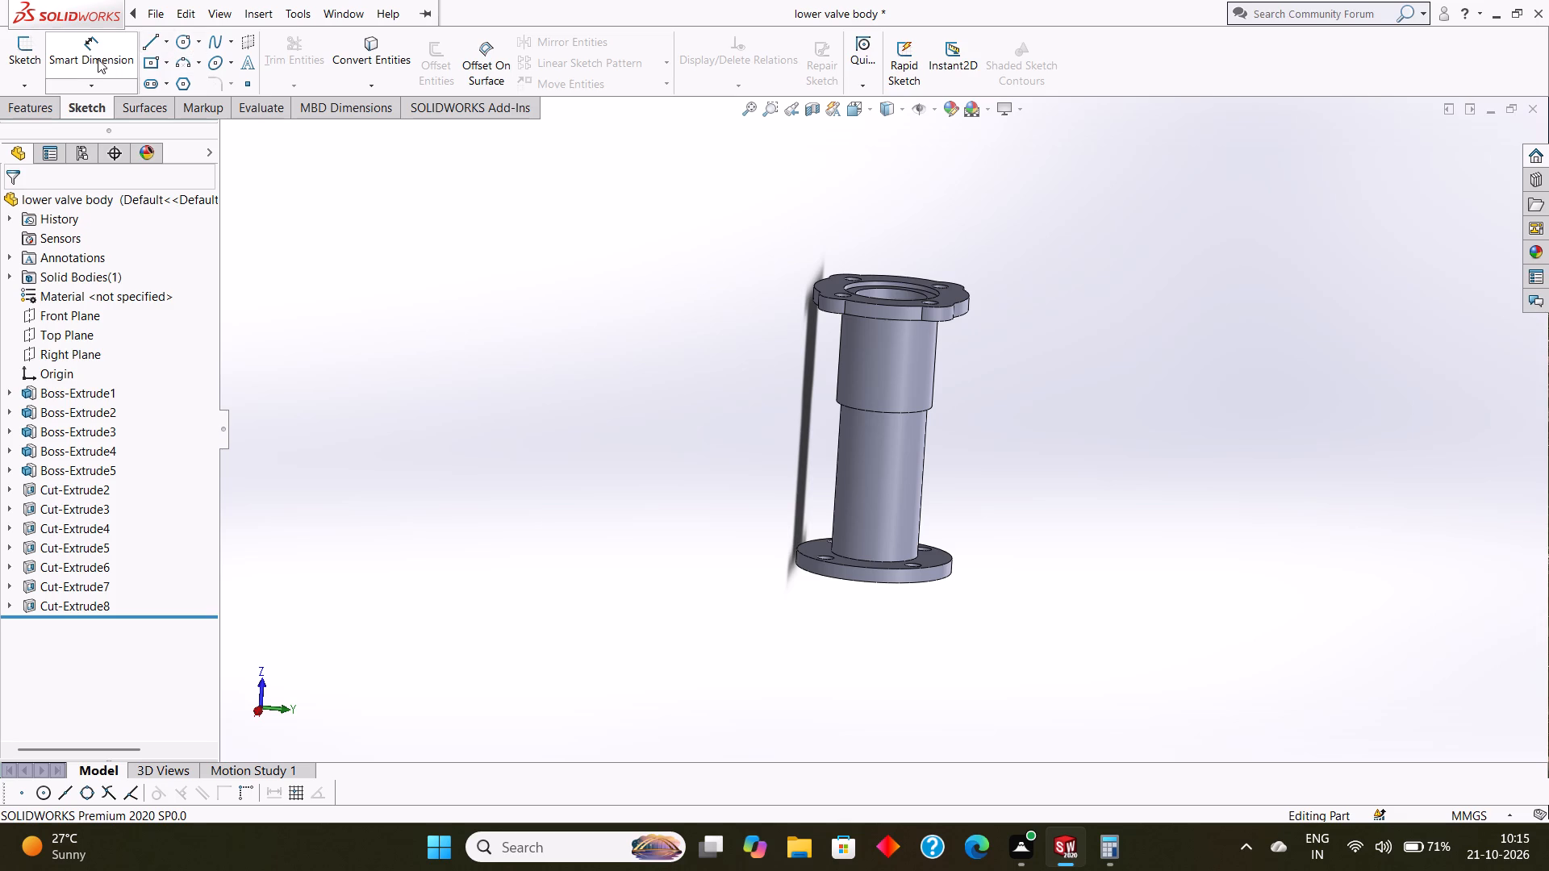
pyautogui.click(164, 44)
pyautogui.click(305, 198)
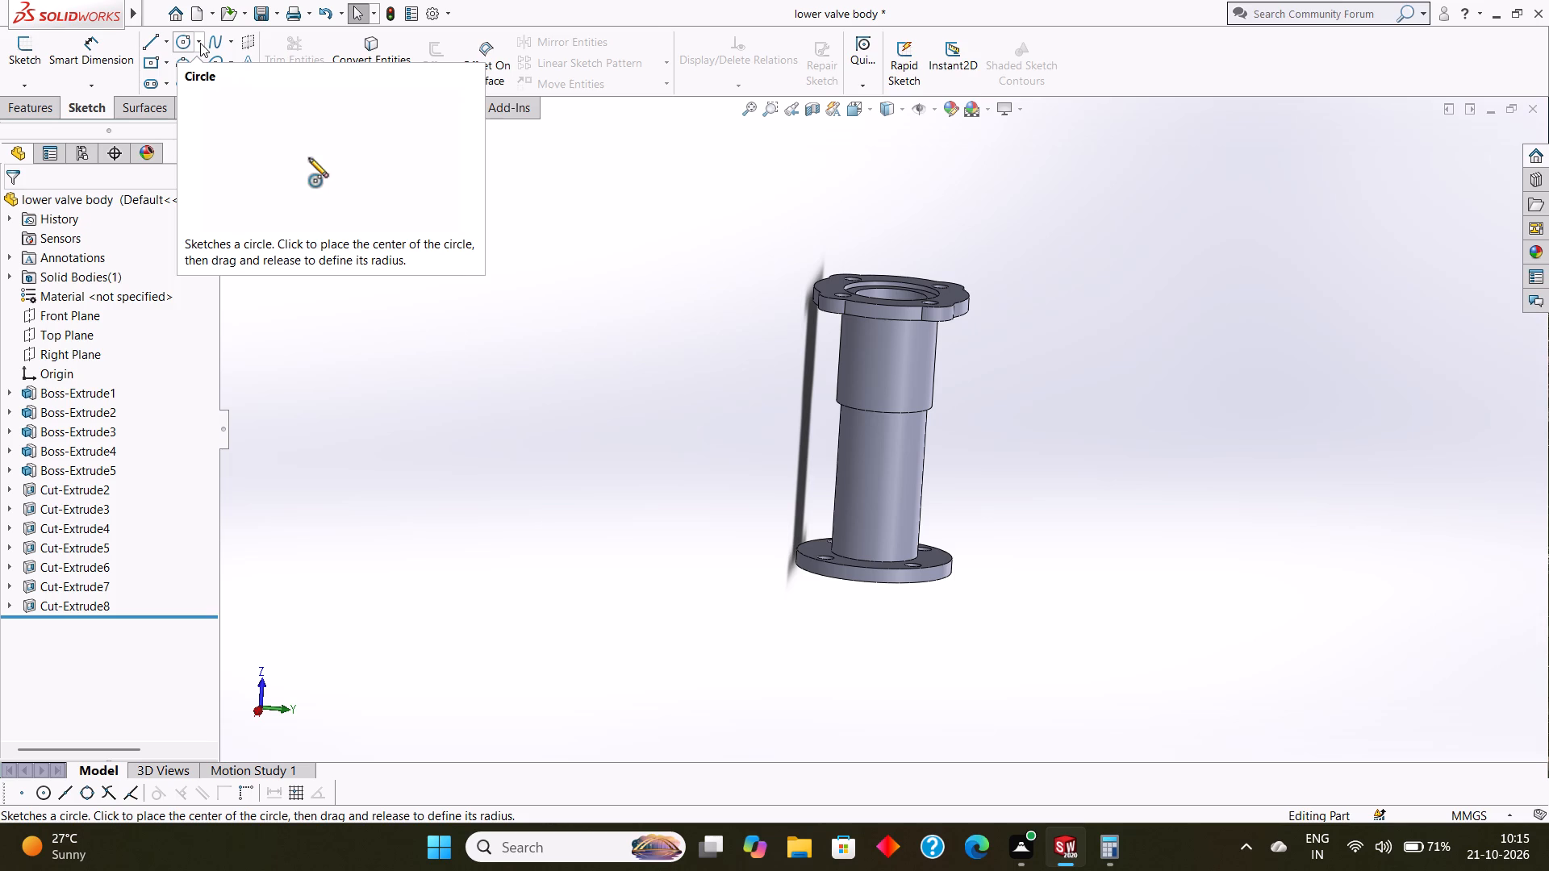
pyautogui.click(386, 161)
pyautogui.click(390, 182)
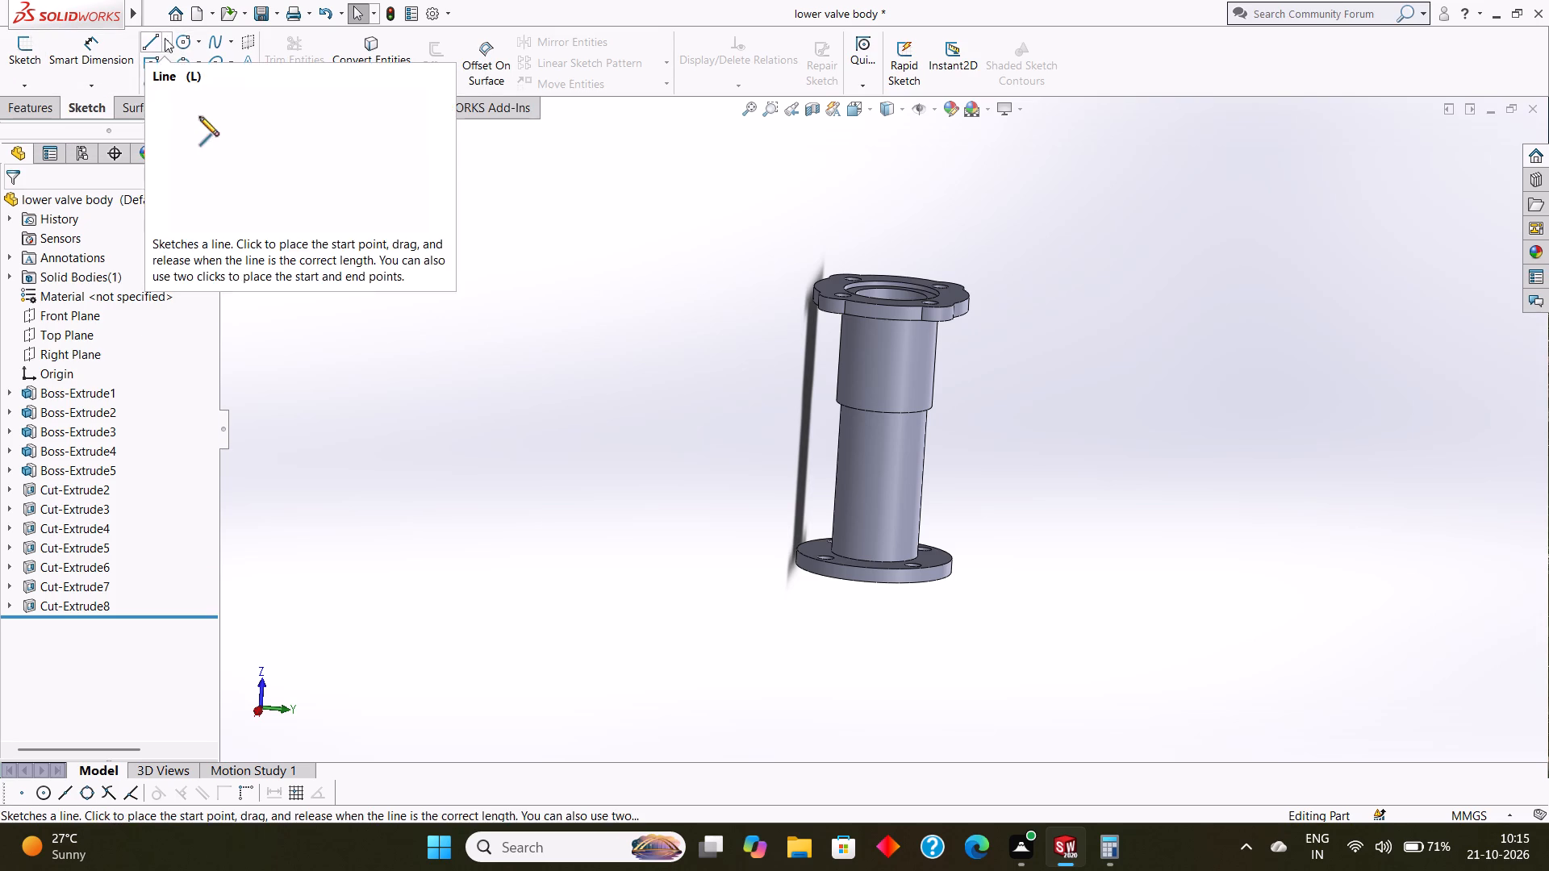
# Set up a reference plane parallel to the Top Plane, offset 20 mm with the offset direction flipped.
pyautogui.click(19, 109)
pyautogui.click(795, 85)
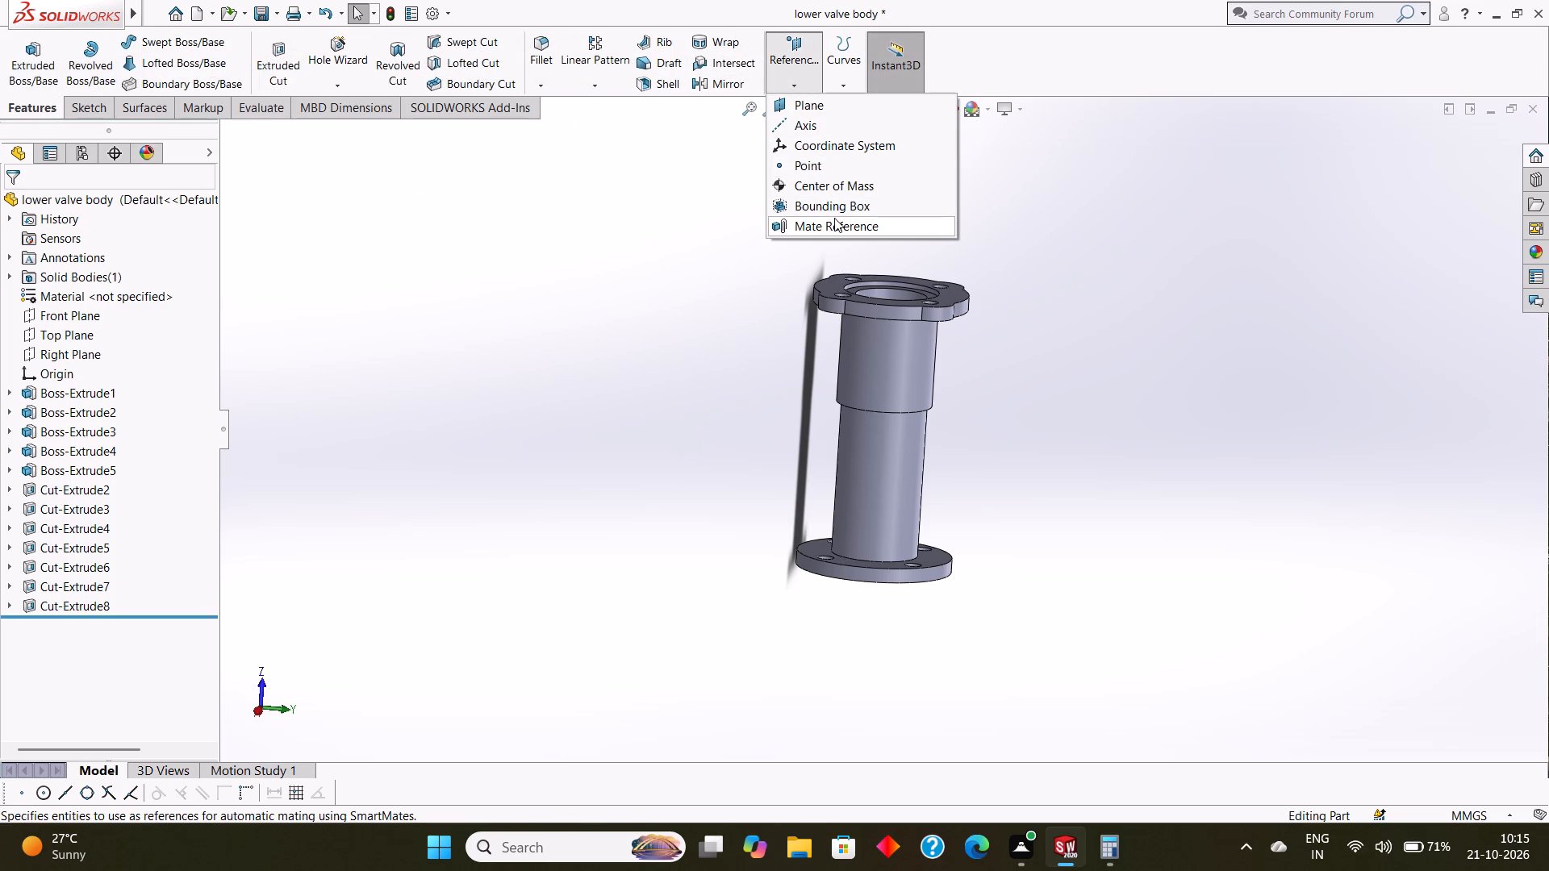
pyautogui.click(816, 106)
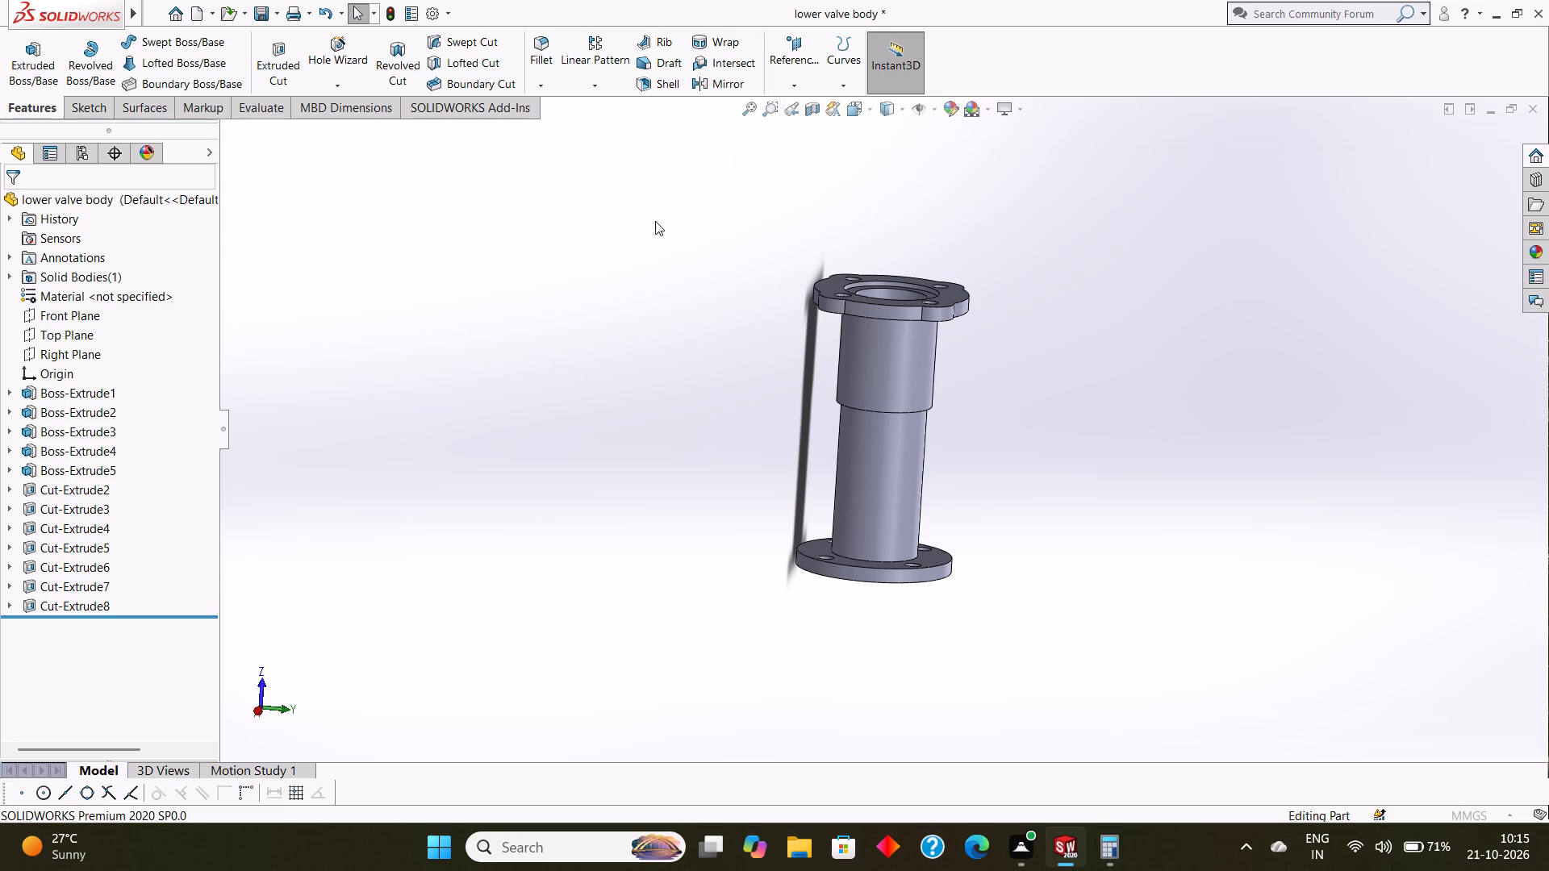
pyautogui.moveTo(660, 252); pyautogui.dragTo(711, 267, button='middle')
pyautogui.moveTo(712, 274); pyautogui.dragTo(735, 276, button='middle')
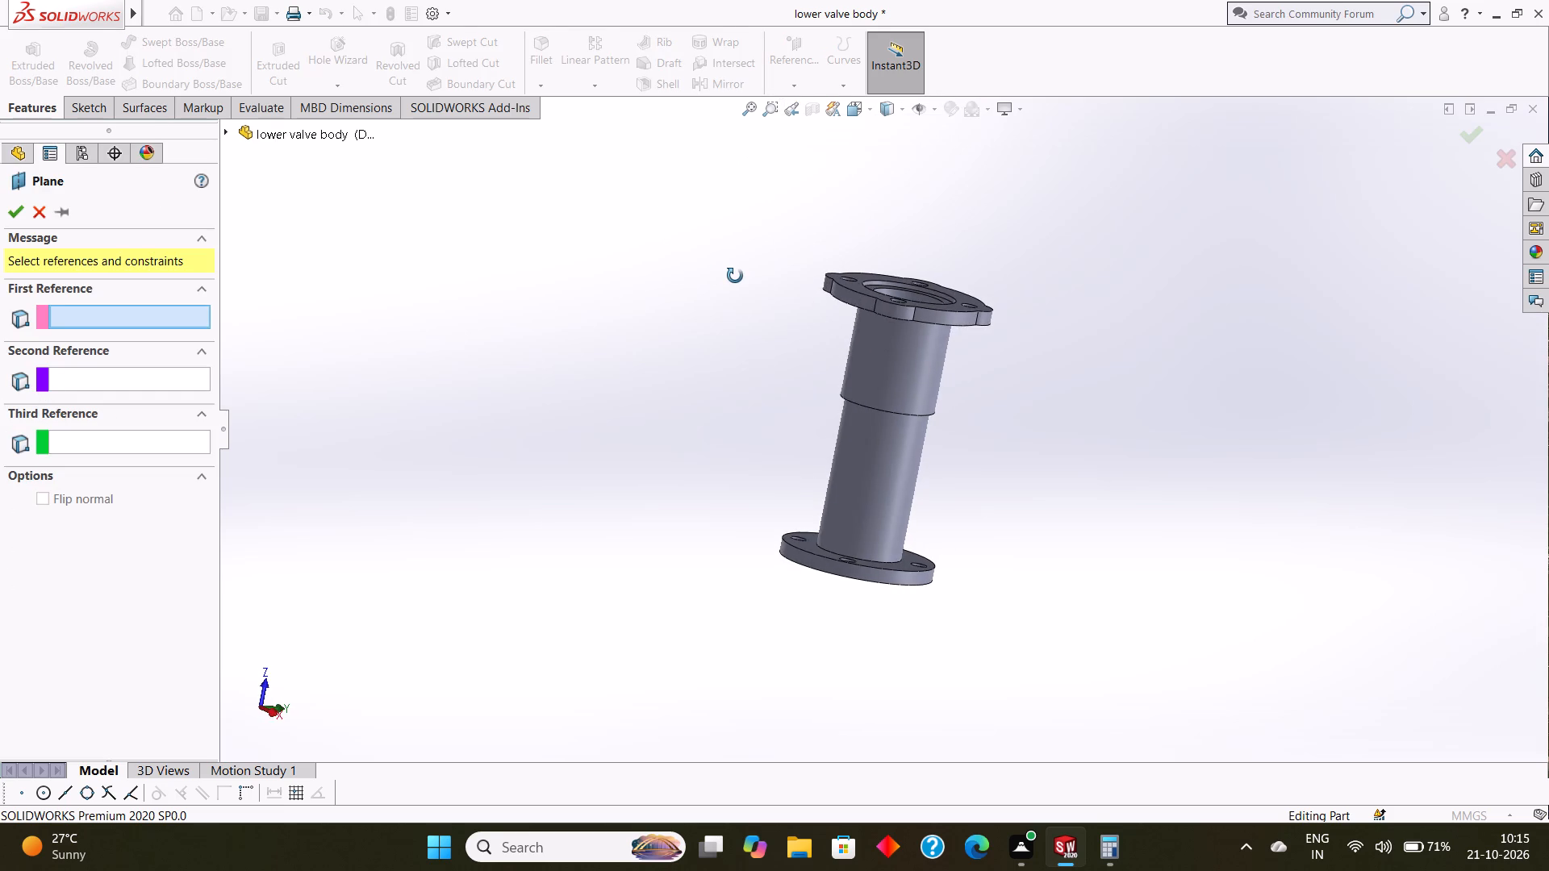
pyautogui.moveTo(735, 276); pyautogui.dragTo(678, 291, button='middle')
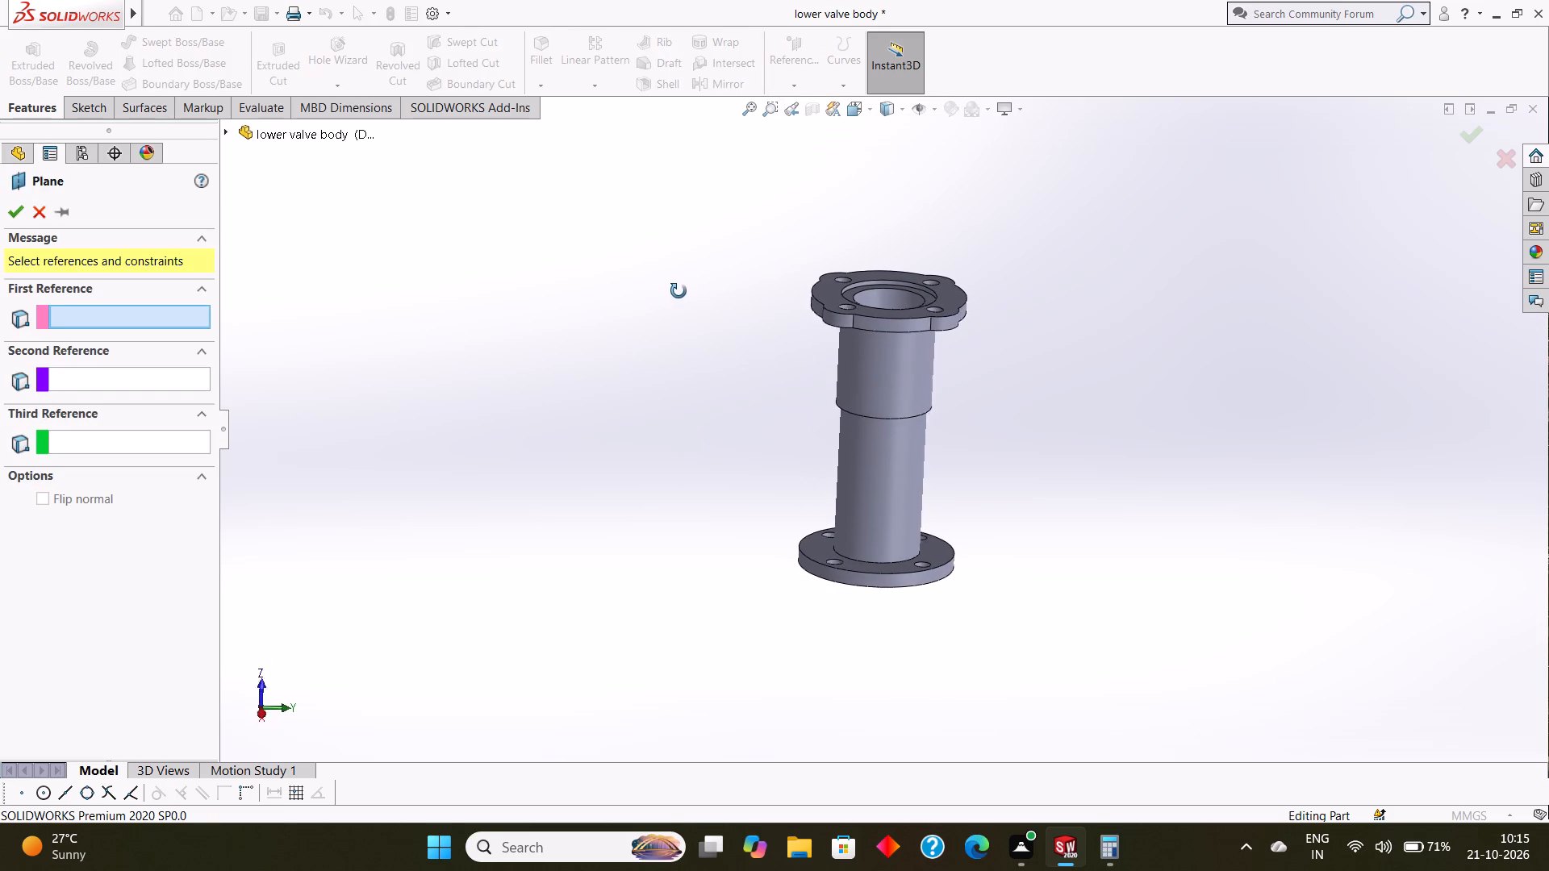
pyautogui.moveTo(678, 291); pyautogui.dragTo(683, 288, button='middle')
pyautogui.click(227, 131)
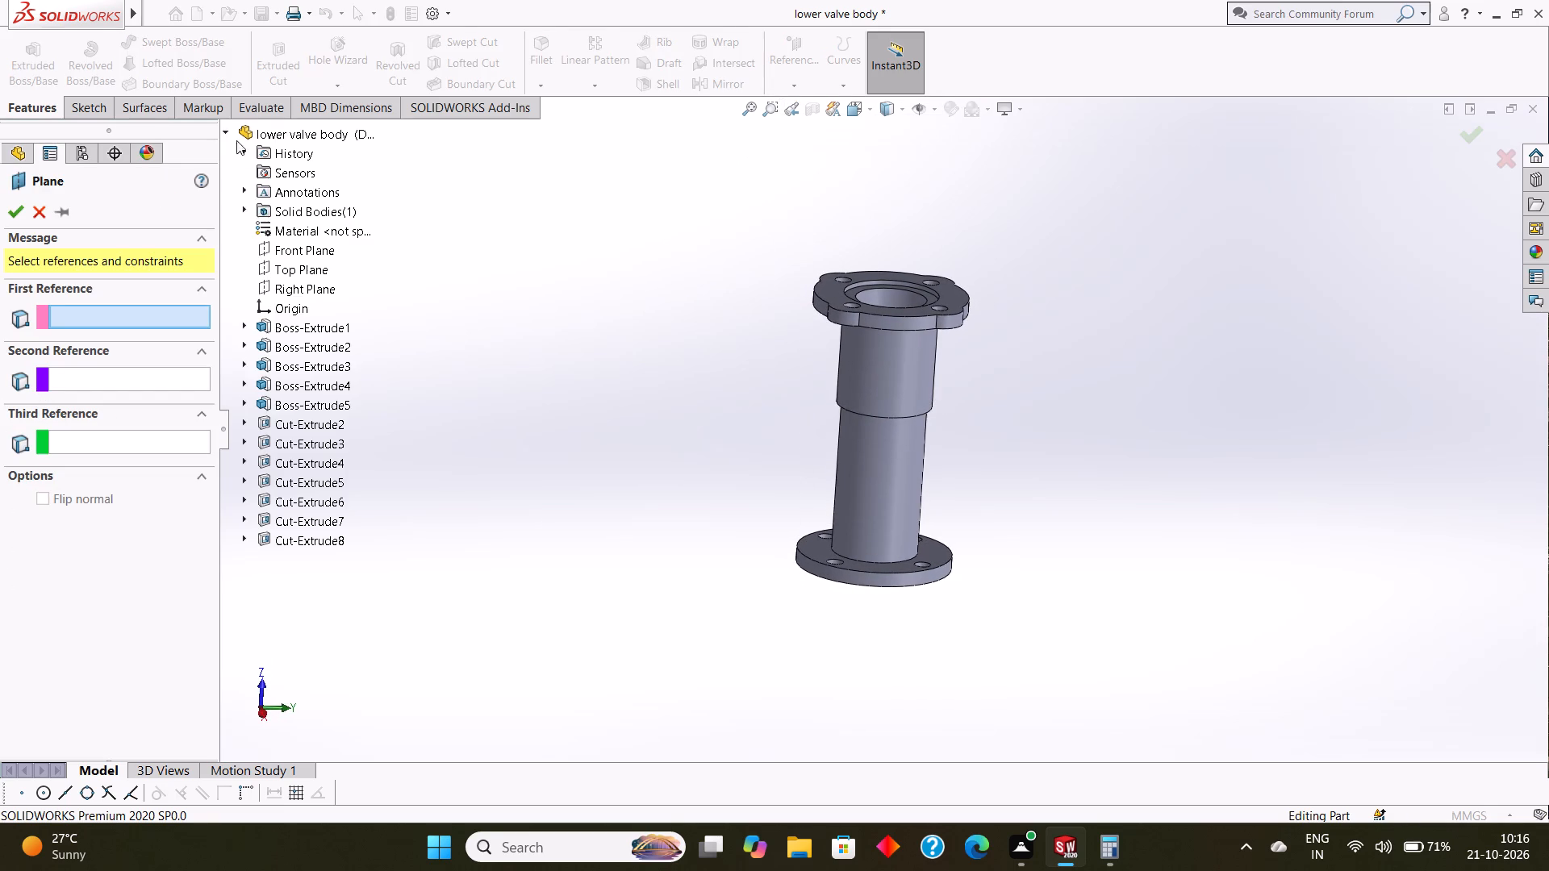
pyautogui.click(293, 263)
pyautogui.moveTo(549, 306); pyautogui.dragTo(564, 208, button='middle')
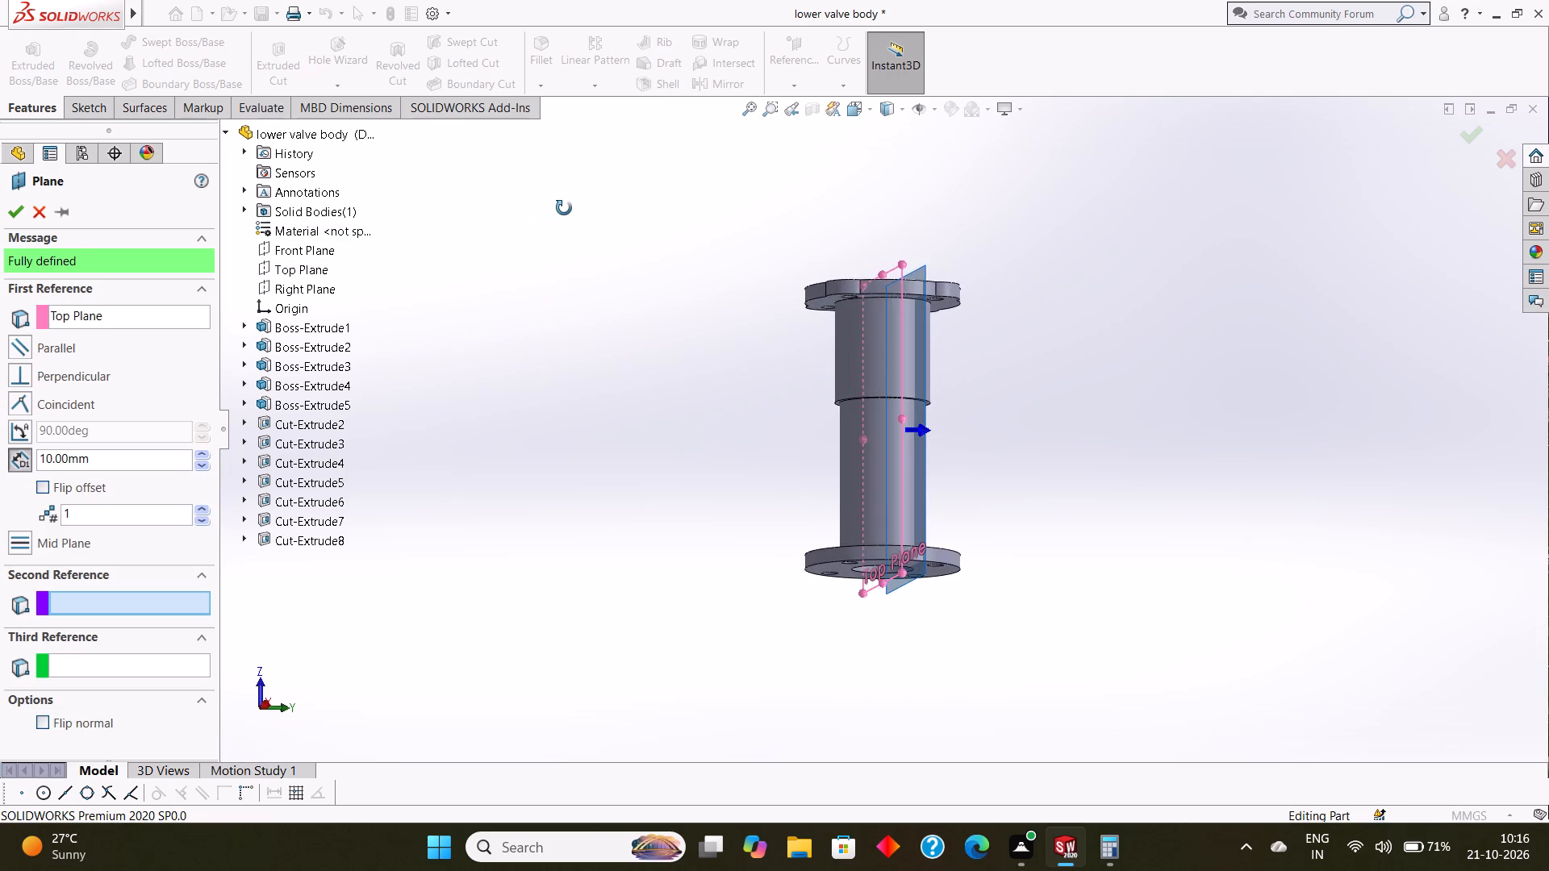
pyautogui.moveTo(564, 208); pyautogui.dragTo(507, 214, button='middle')
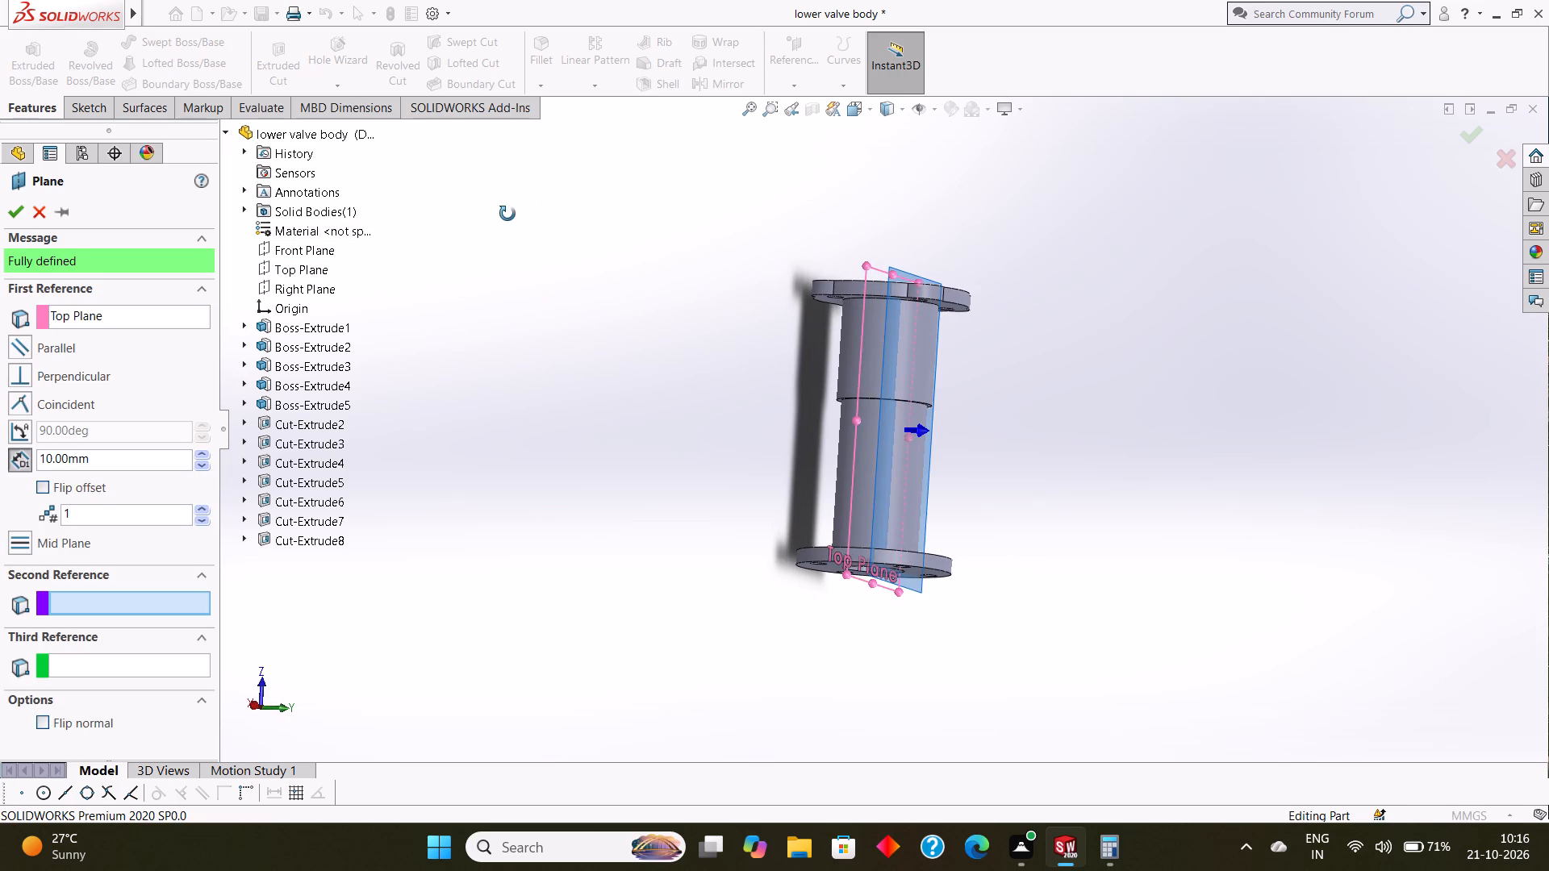
pyautogui.moveTo(507, 214); pyautogui.dragTo(562, 214, button='middle')
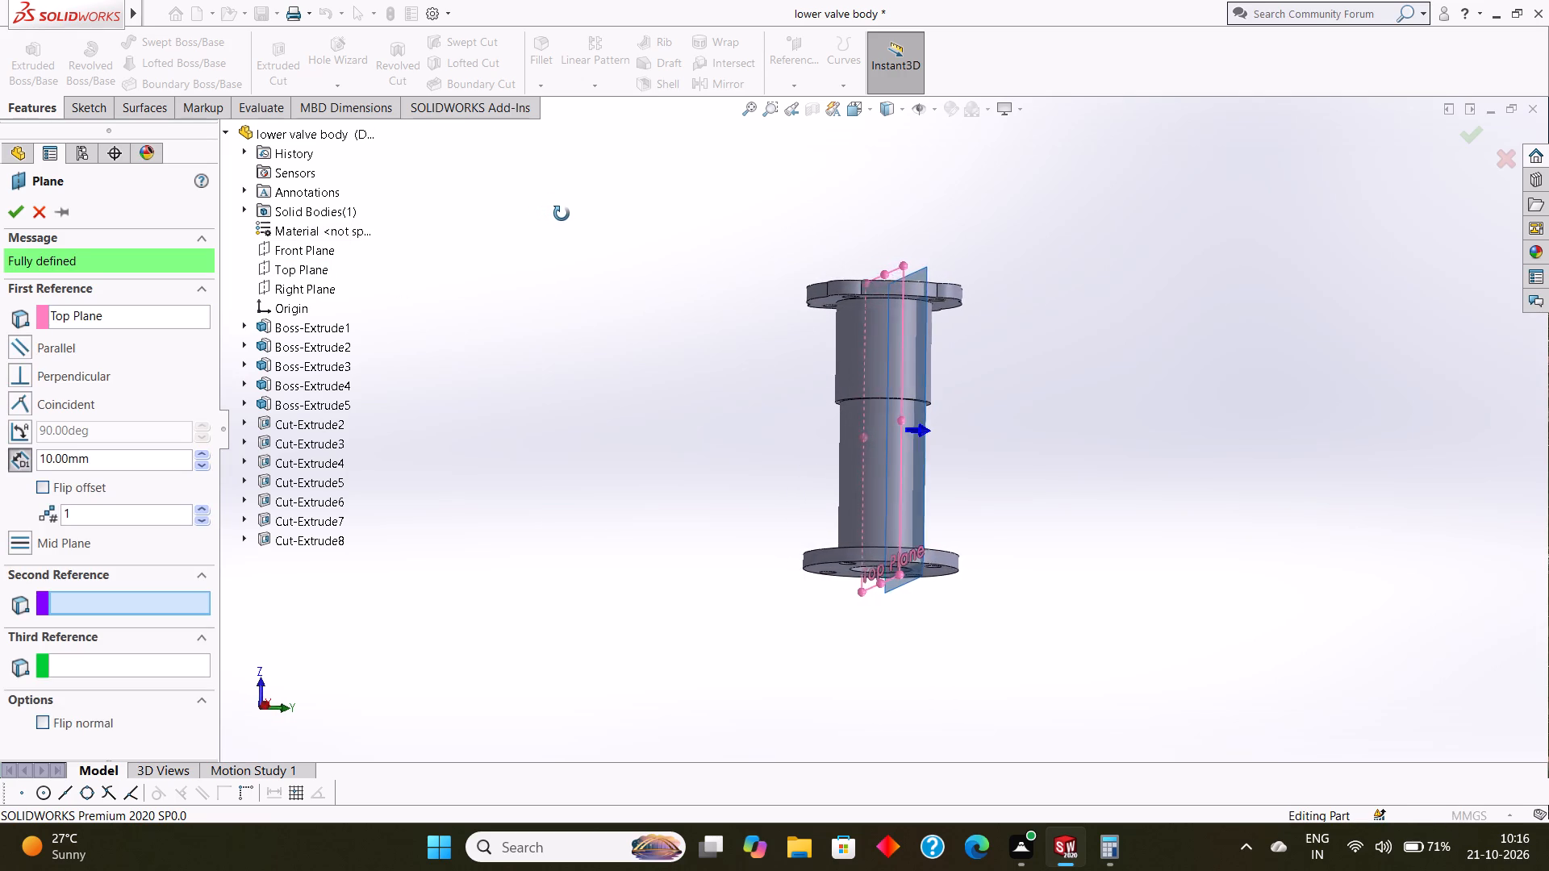
pyautogui.moveTo(562, 214); pyautogui.dragTo(526, 237, button='middle')
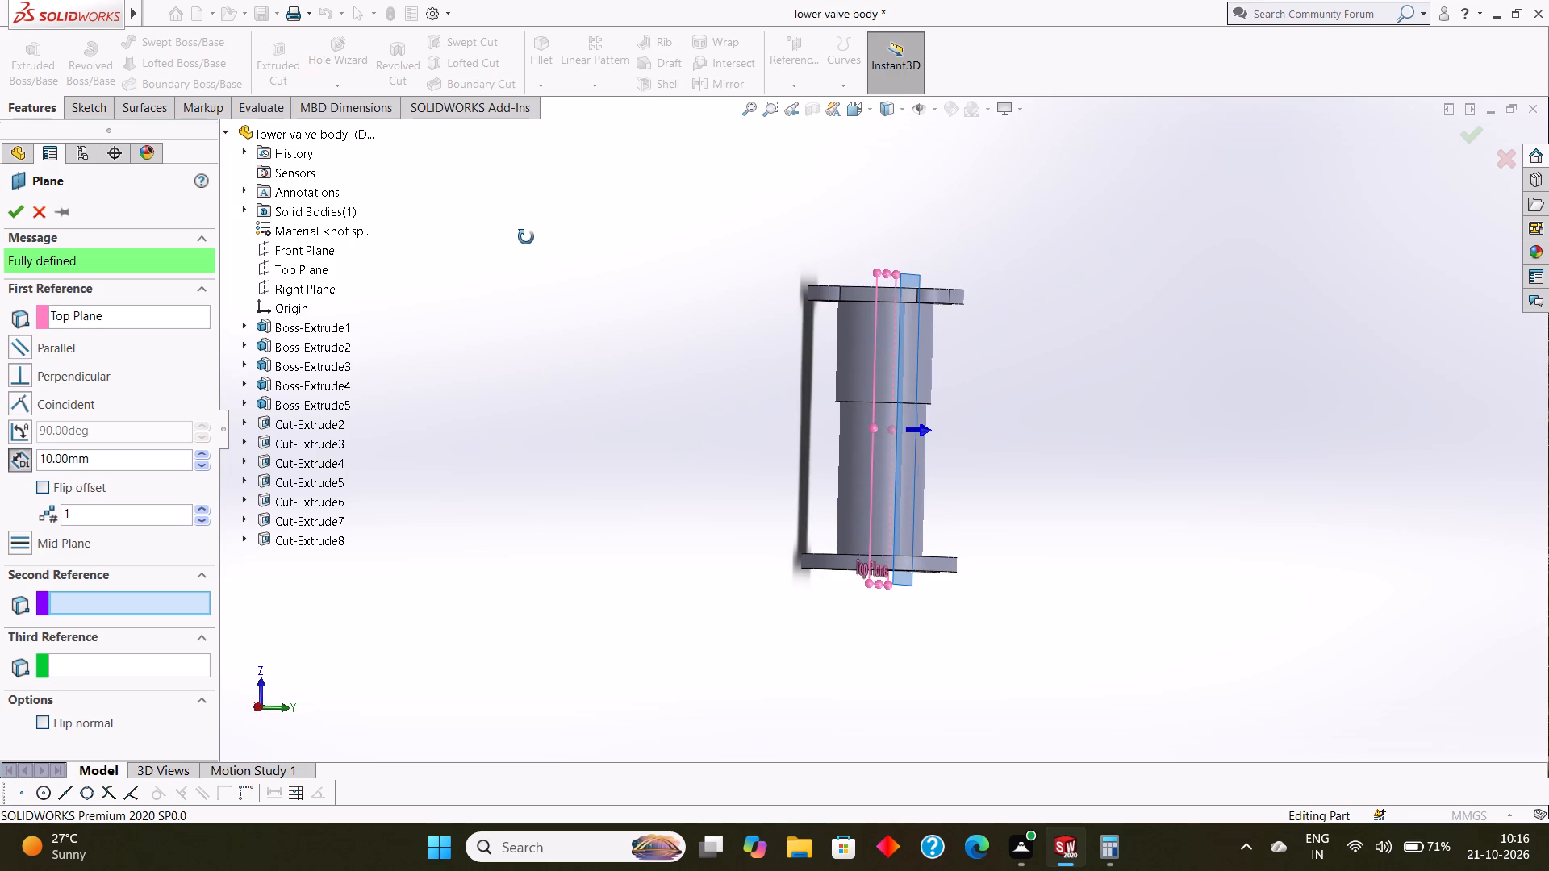
pyautogui.moveTo(526, 237); pyautogui.dragTo(542, 277, button='middle')
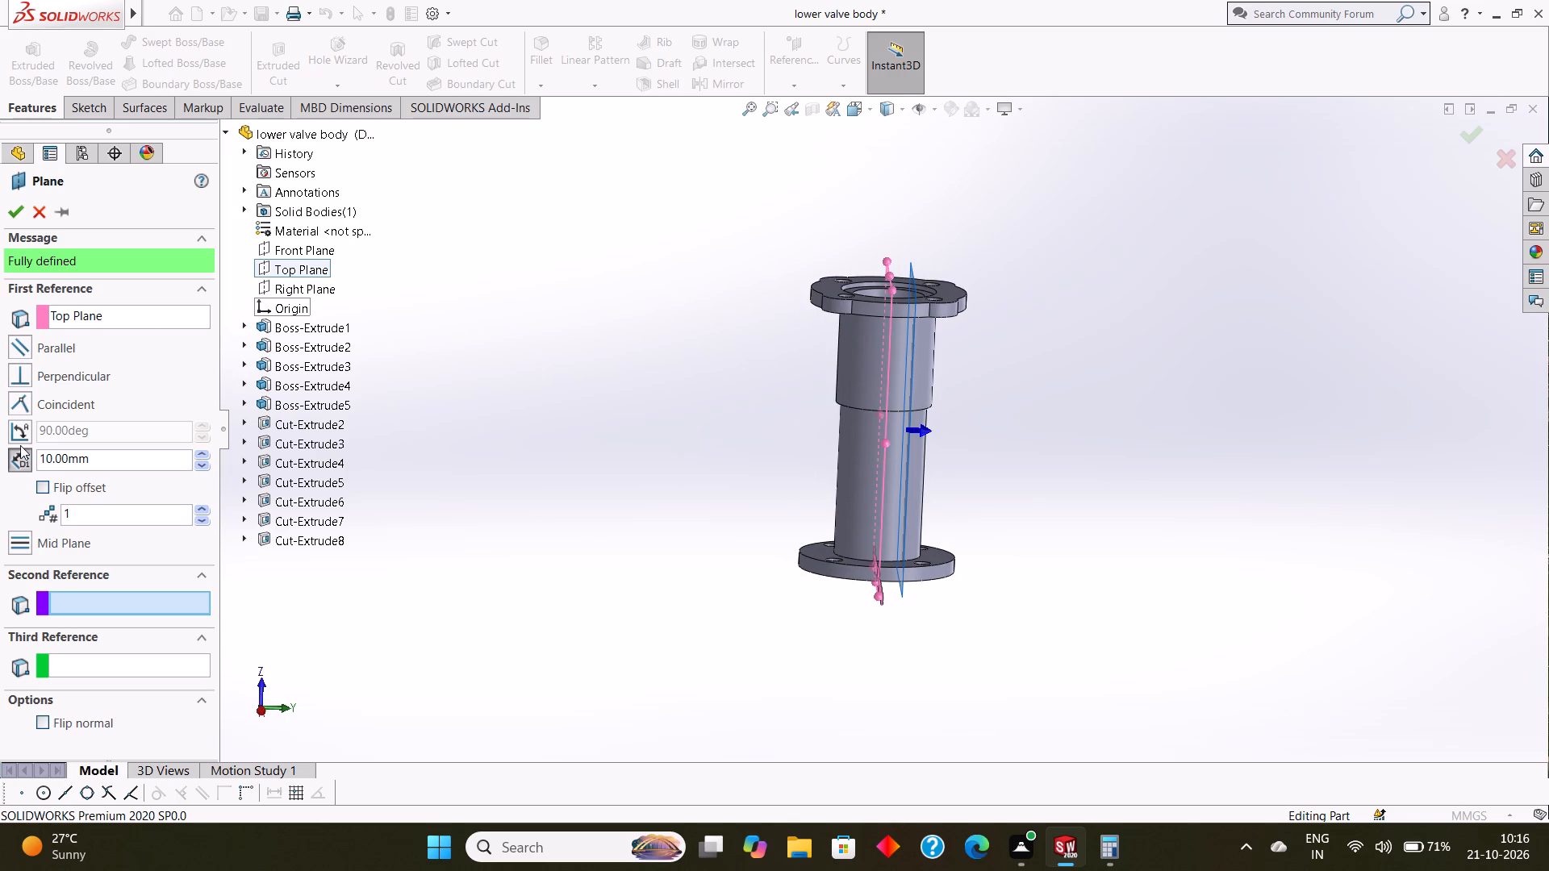
pyautogui.click(44, 486)
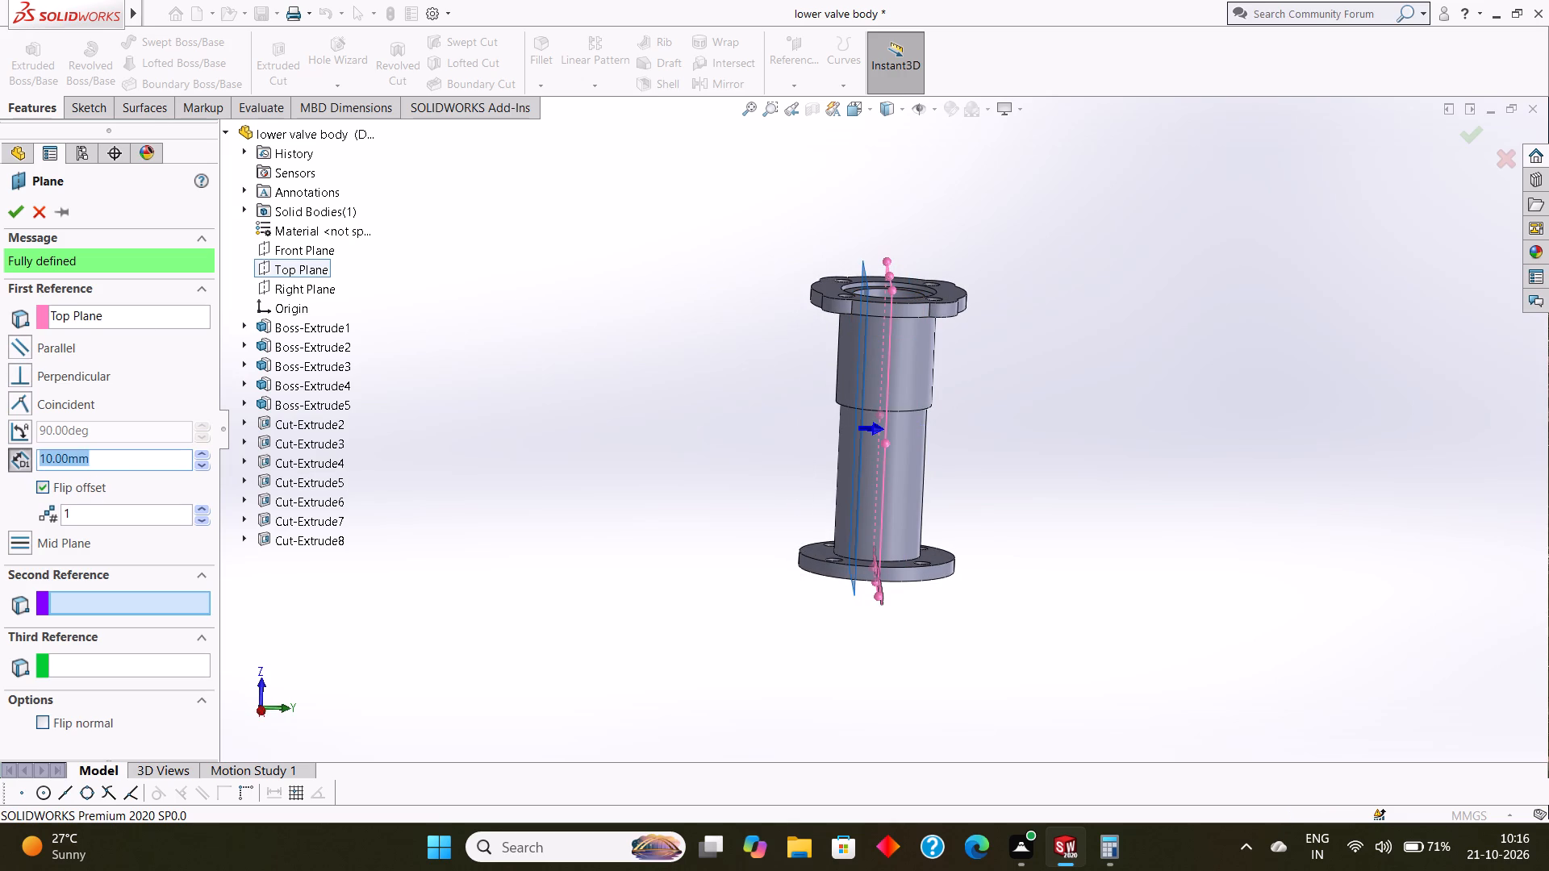
pyautogui.moveTo(116, 456); pyautogui.dragTo(23, 456)
pyautogui.write('20')
pyautogui.press('Return')
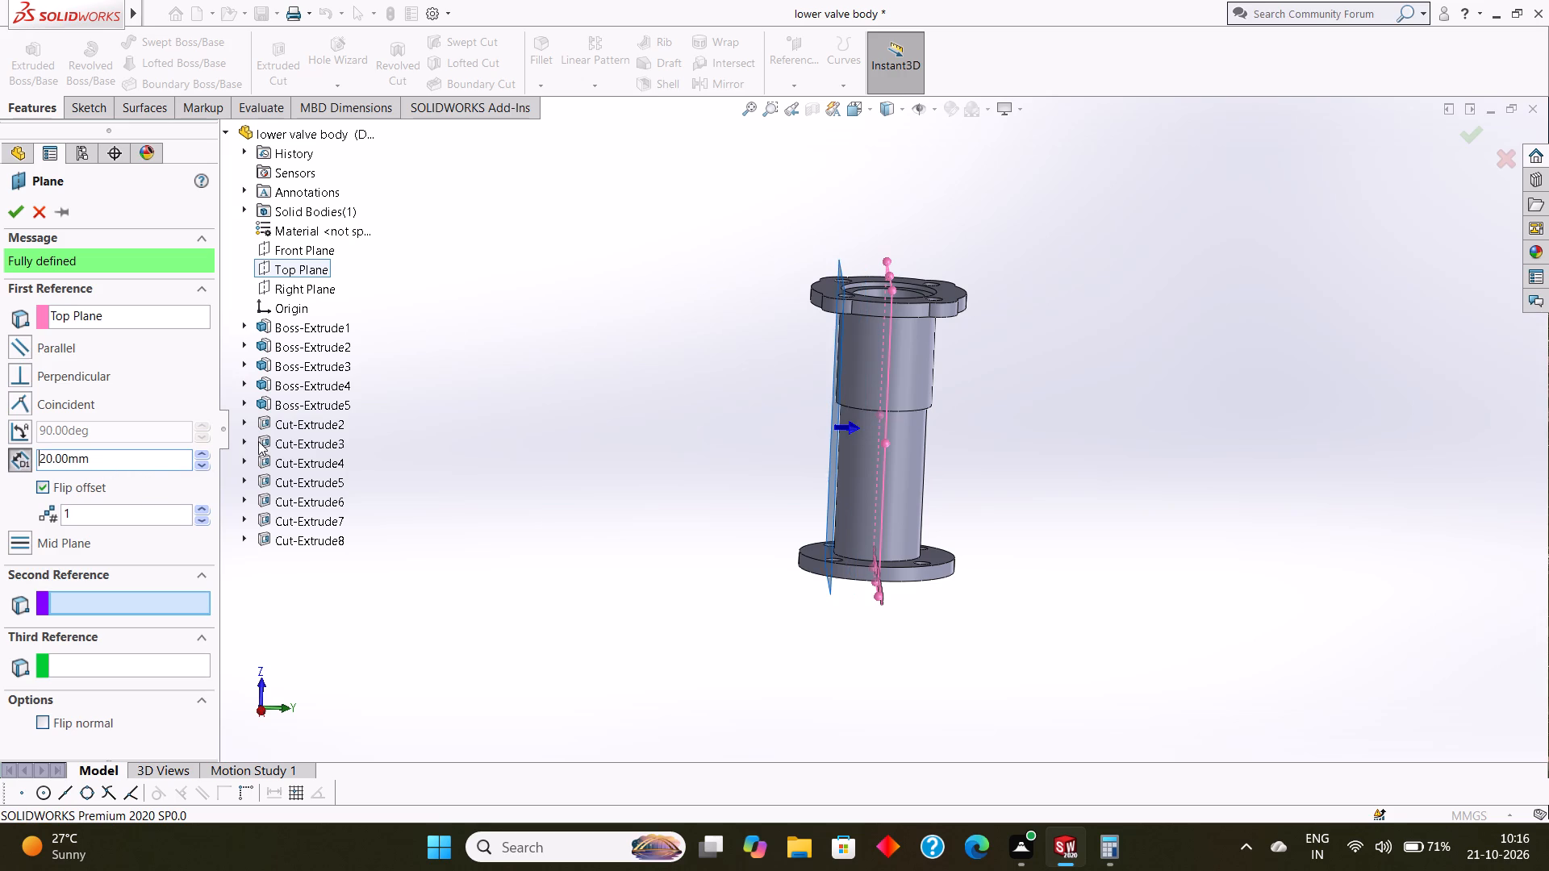
# Examine the offset plane preview's position against the cylindrical body and flanges from several angles.
pyautogui.moveTo(718, 499); pyautogui.dragTo(760, 464, button='middle')
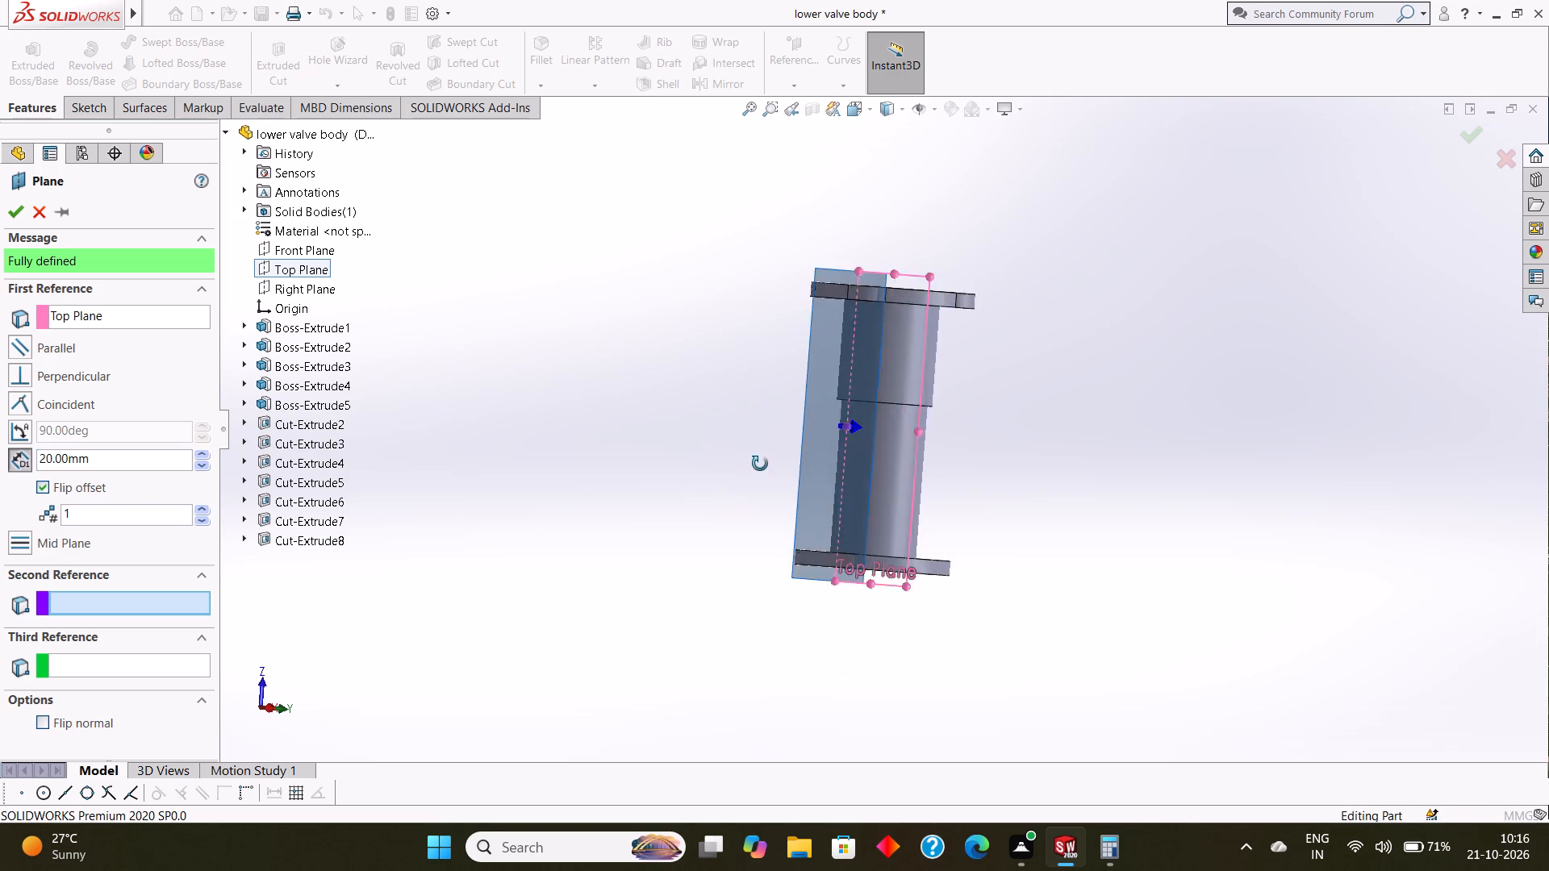
pyautogui.moveTo(760, 464); pyautogui.dragTo(713, 405, button='middle')
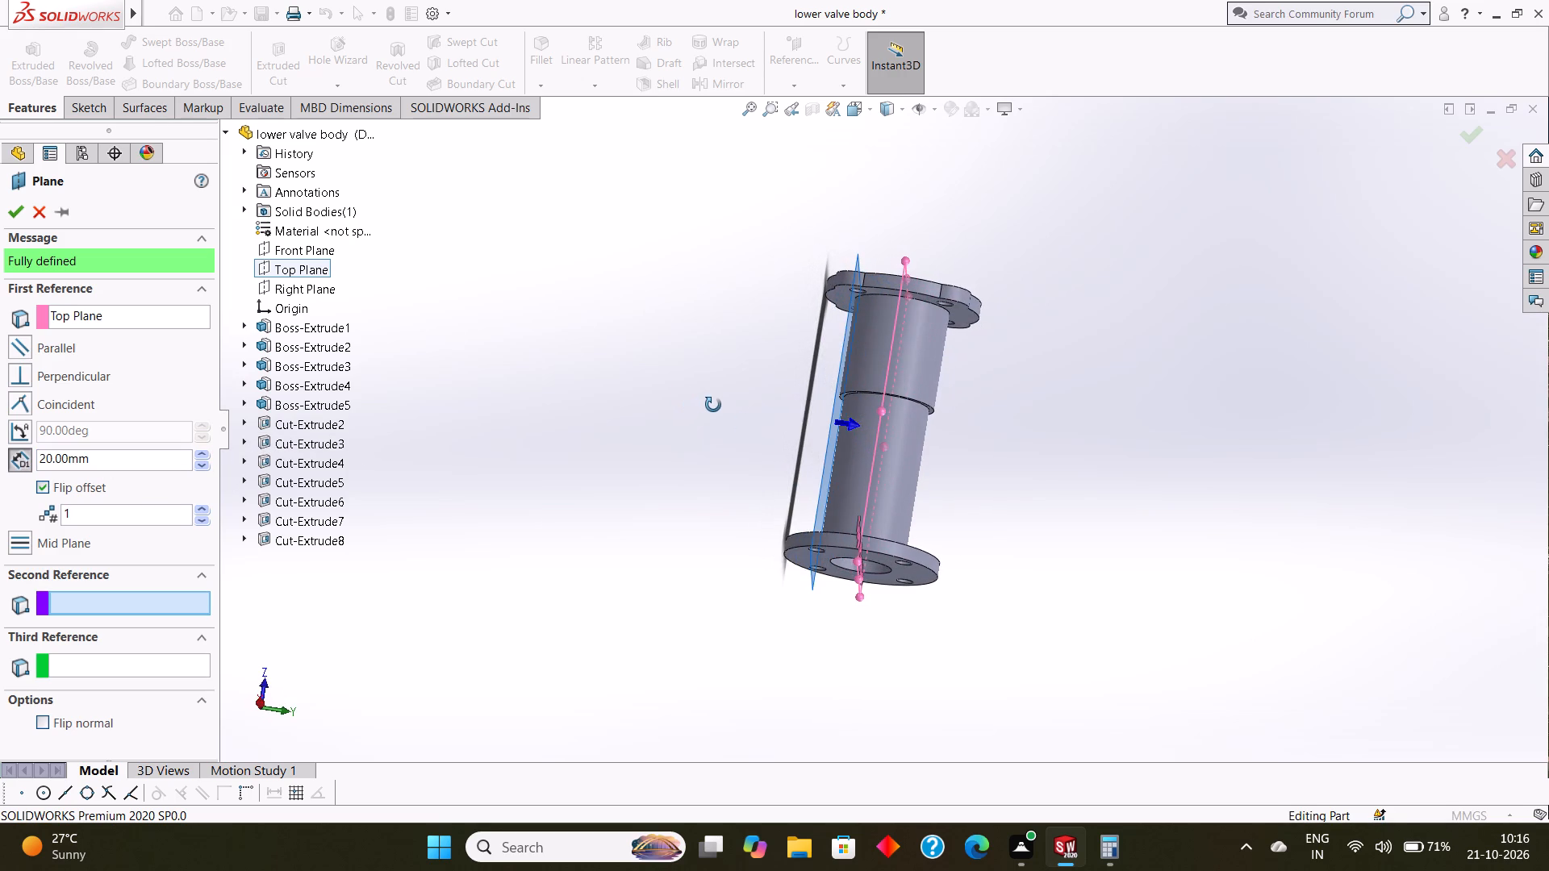
pyautogui.moveTo(713, 405); pyautogui.dragTo(812, 398, button='middle')
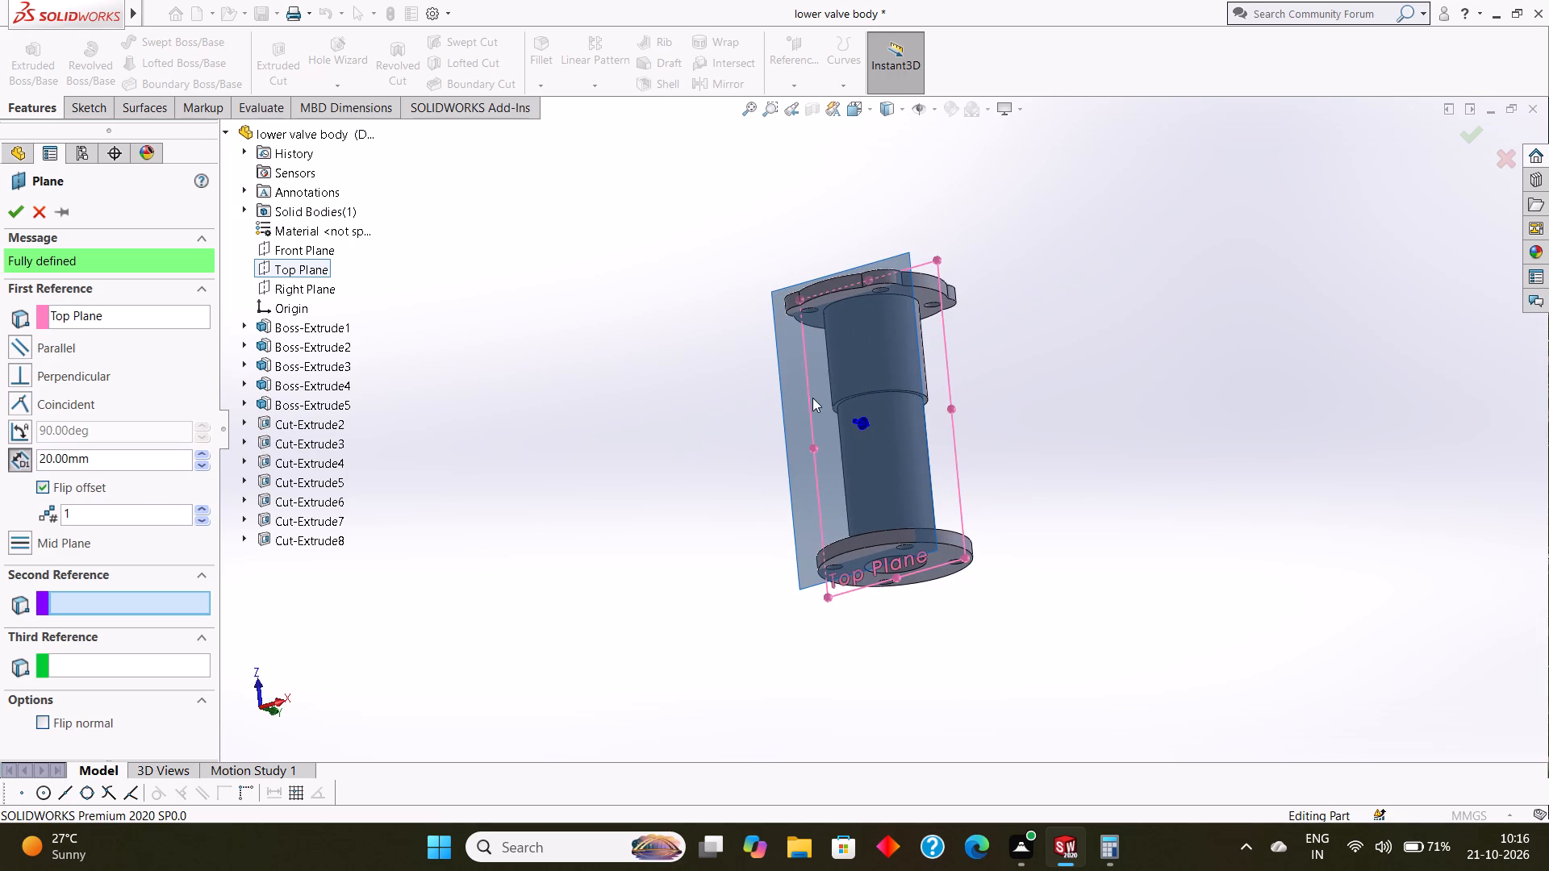
pyautogui.moveTo(744, 397); pyautogui.dragTo(633, 435, button='middle')
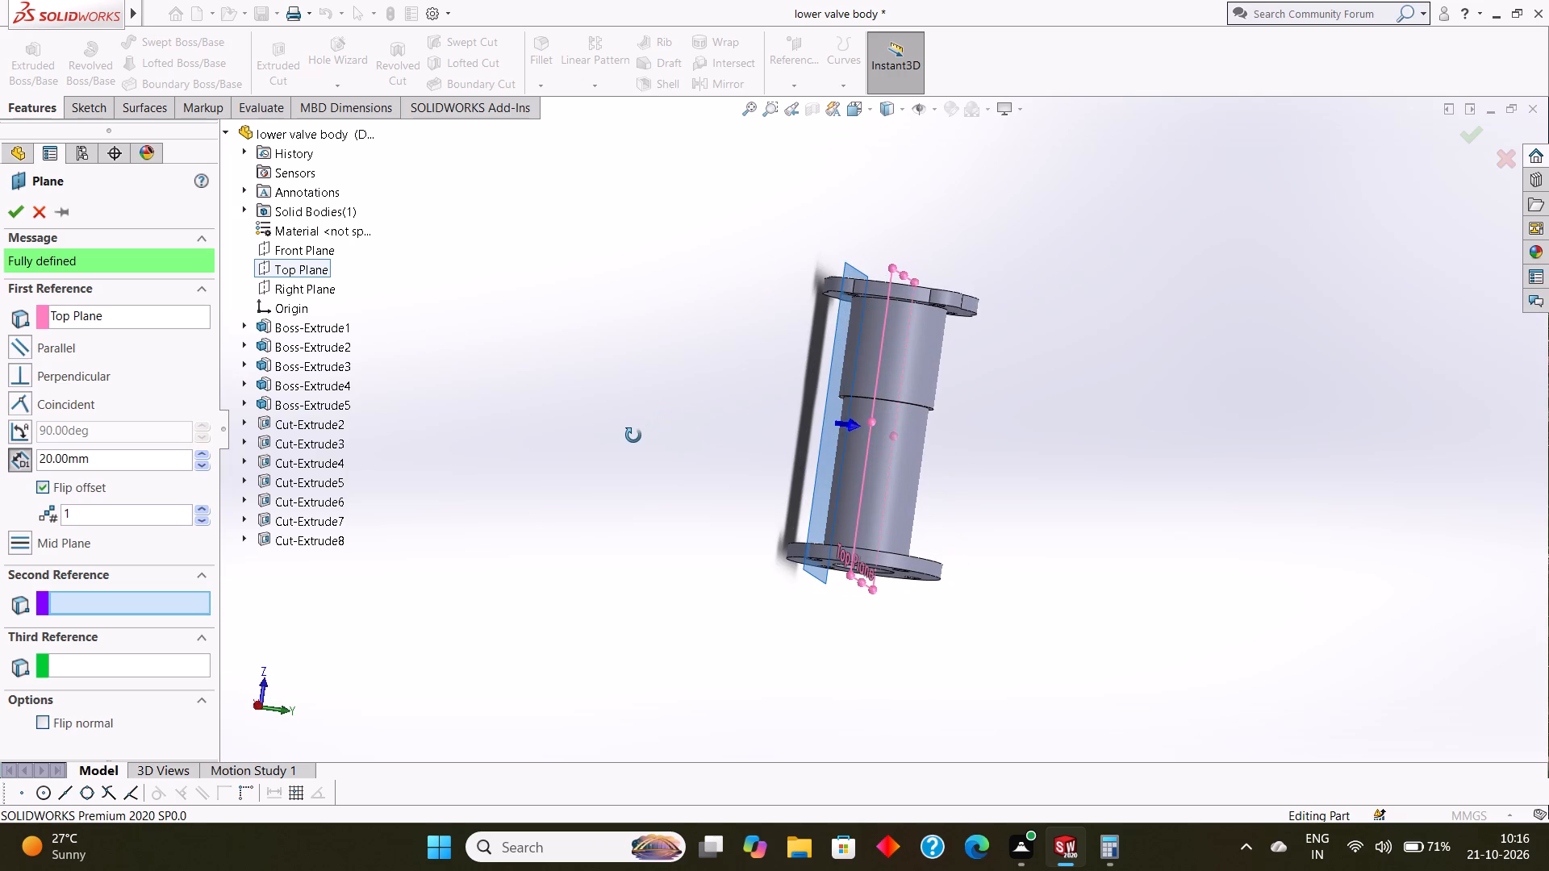
pyautogui.moveTo(633, 435); pyautogui.dragTo(637, 442, button='middle')
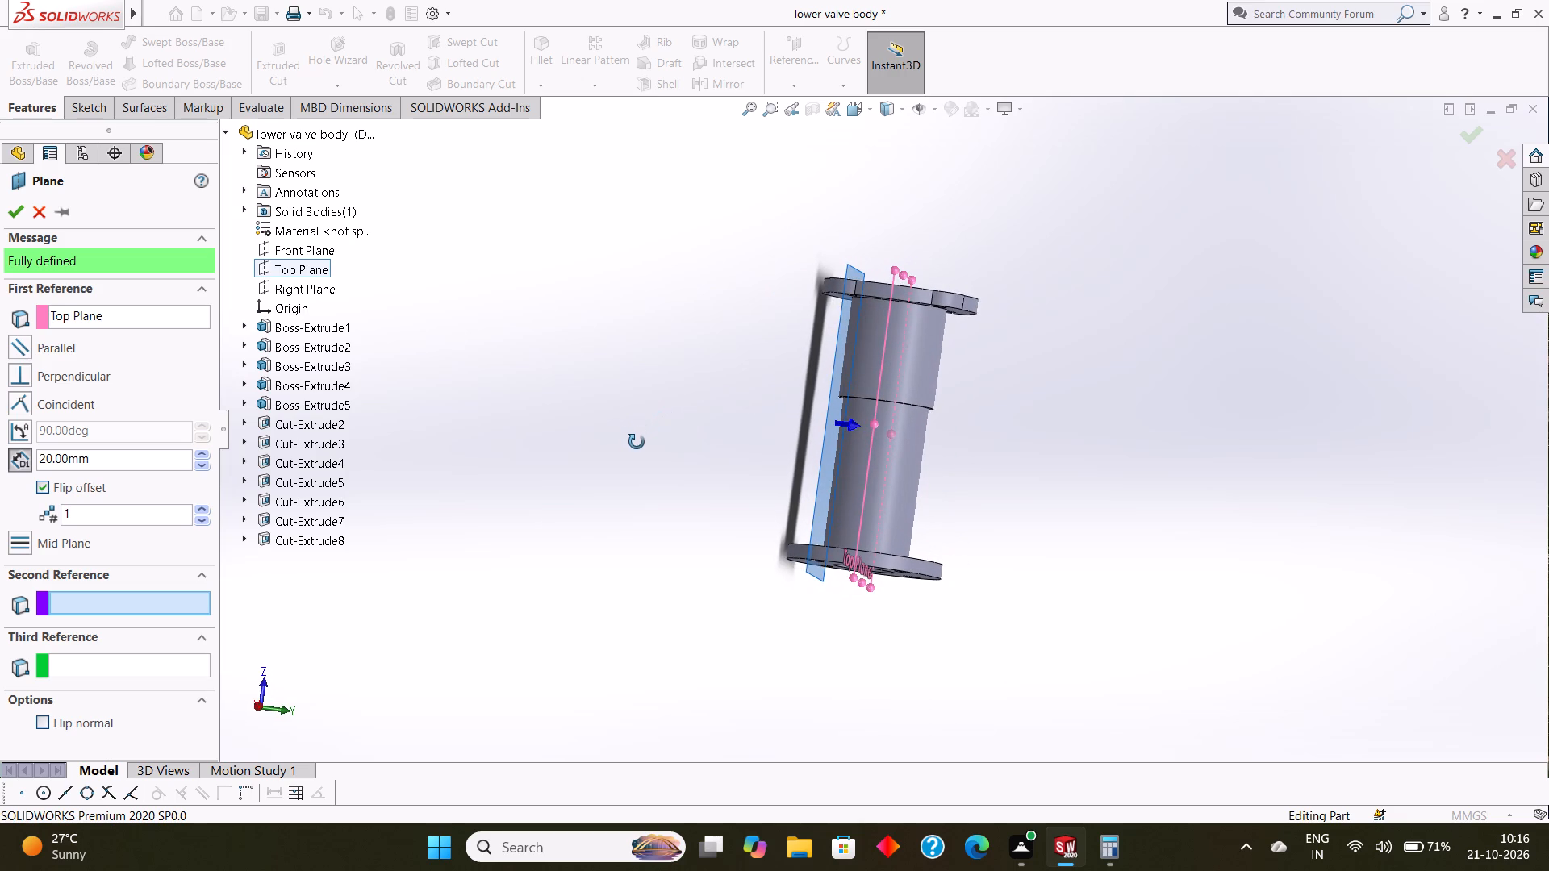
pyautogui.moveTo(637, 442); pyautogui.dragTo(647, 448, button='middle')
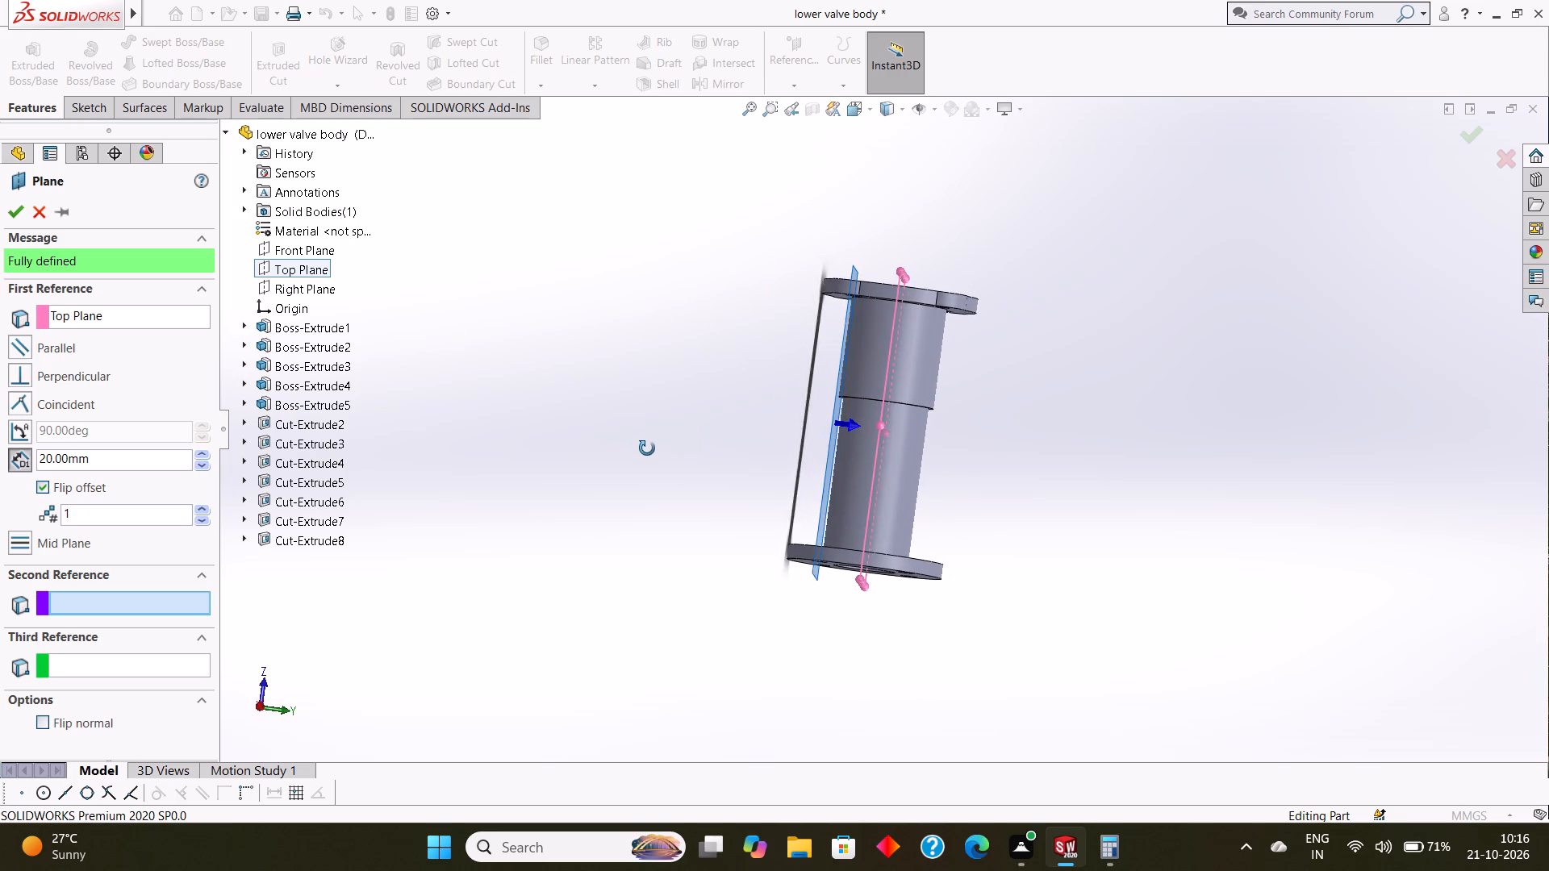
pyautogui.moveTo(647, 448); pyautogui.dragTo(647, 448, button='middle')
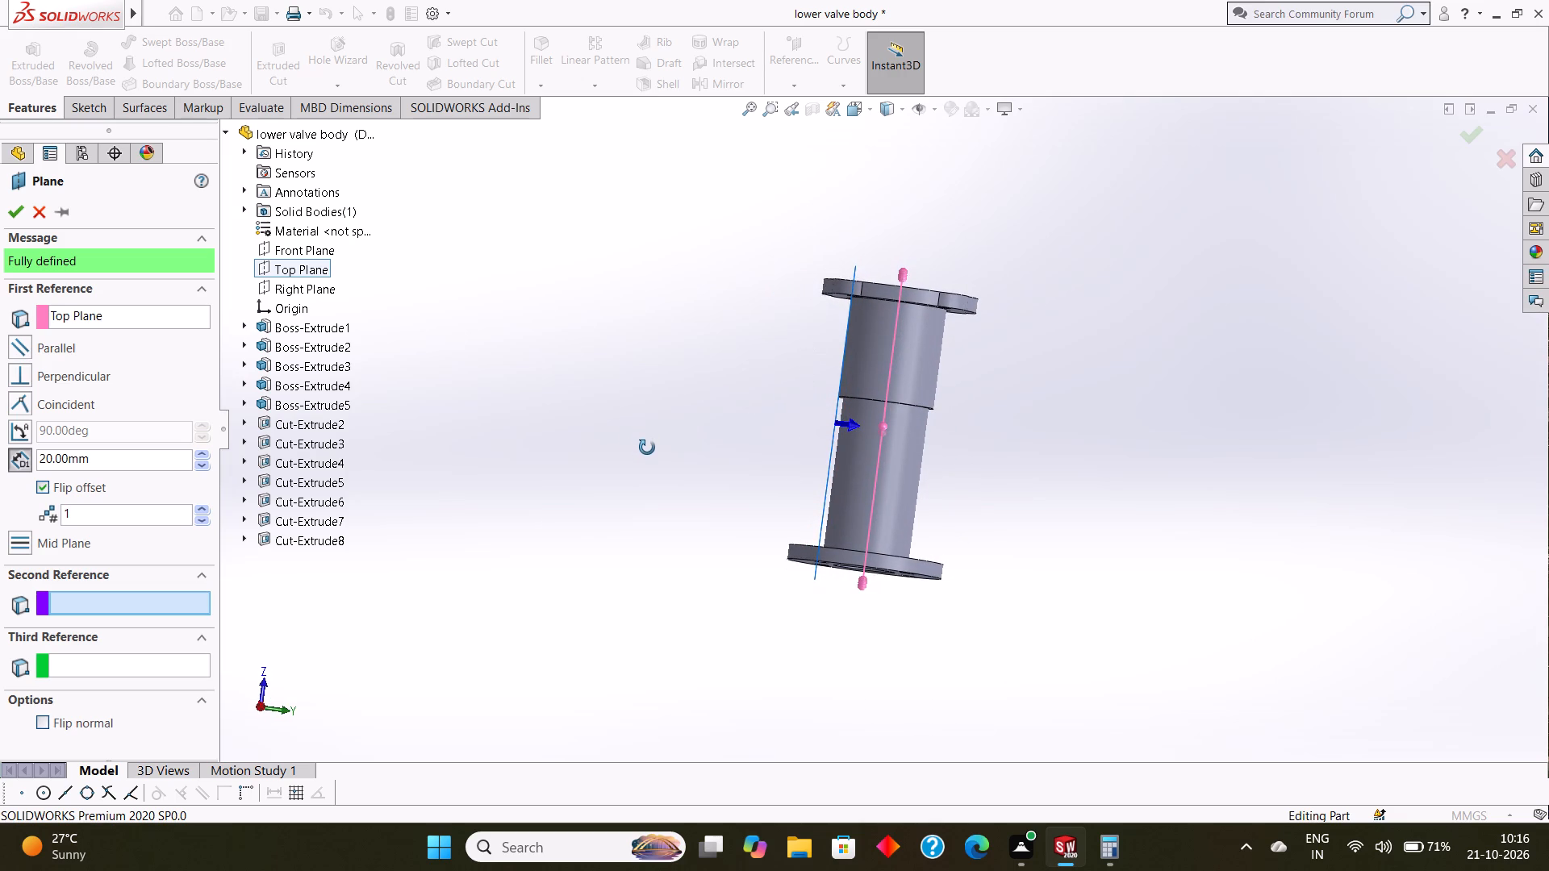
pyautogui.moveTo(647, 448); pyautogui.dragTo(647, 443, button='middle')
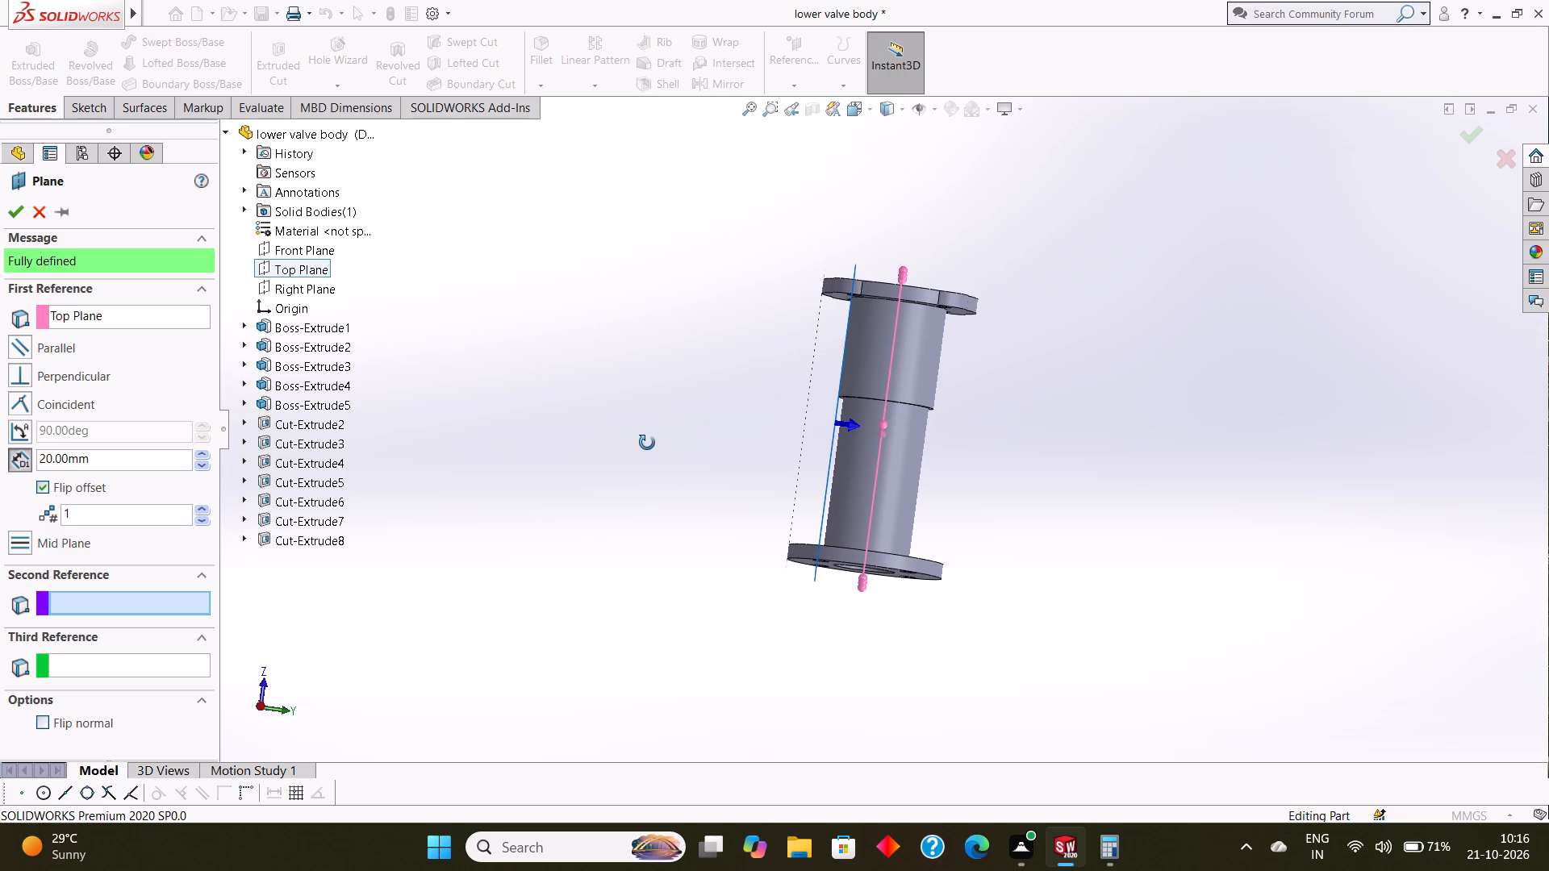
pyautogui.moveTo(647, 443); pyautogui.dragTo(647, 447, button='middle')
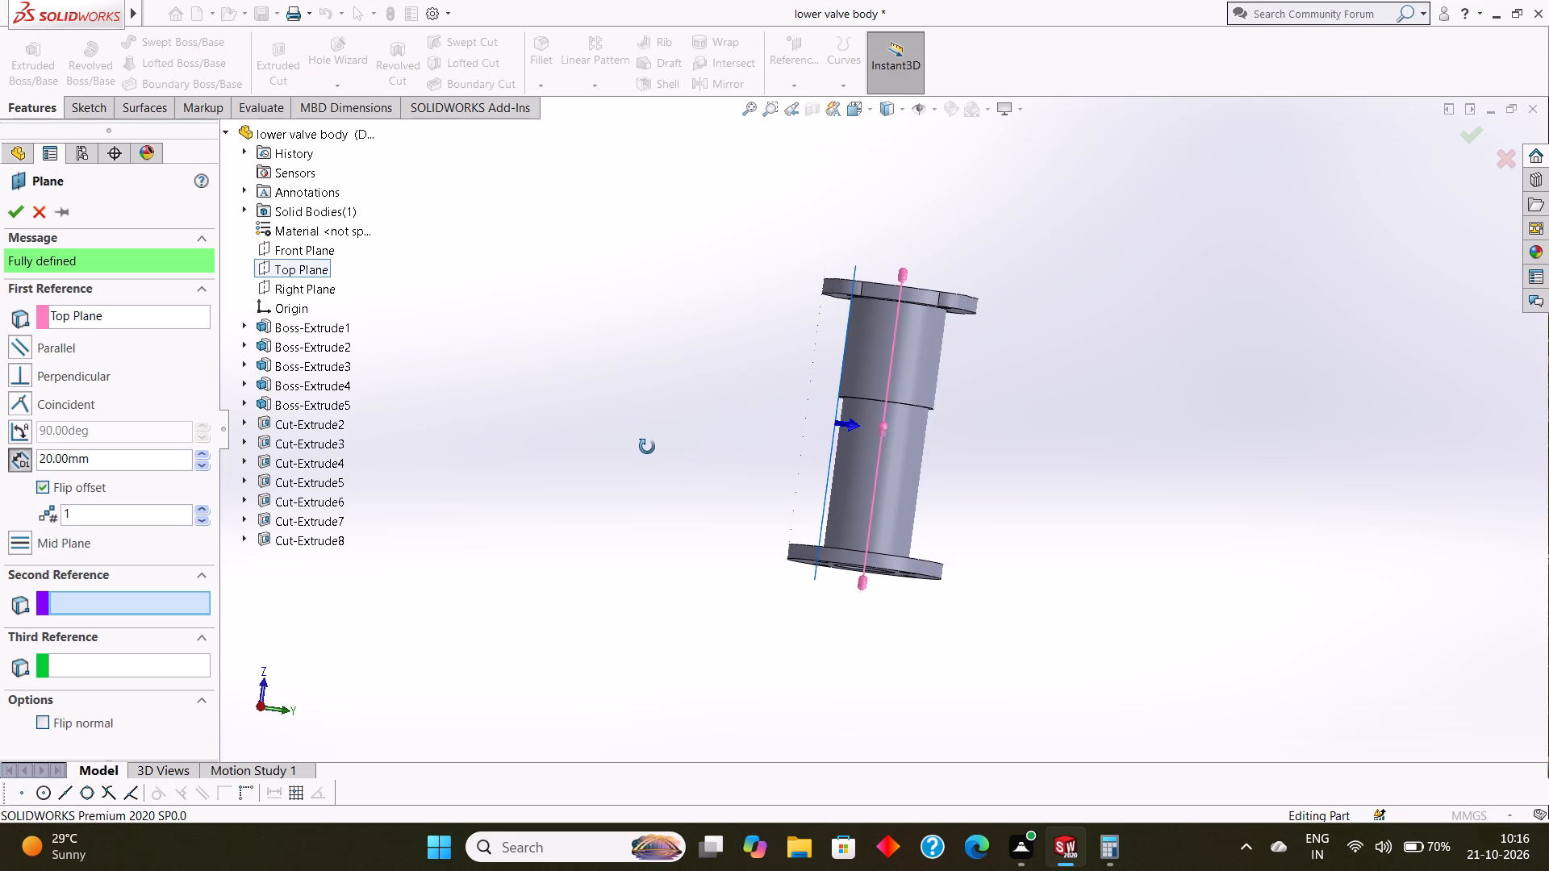
pyautogui.moveTo(647, 447); pyautogui.dragTo(651, 465, button='middle')
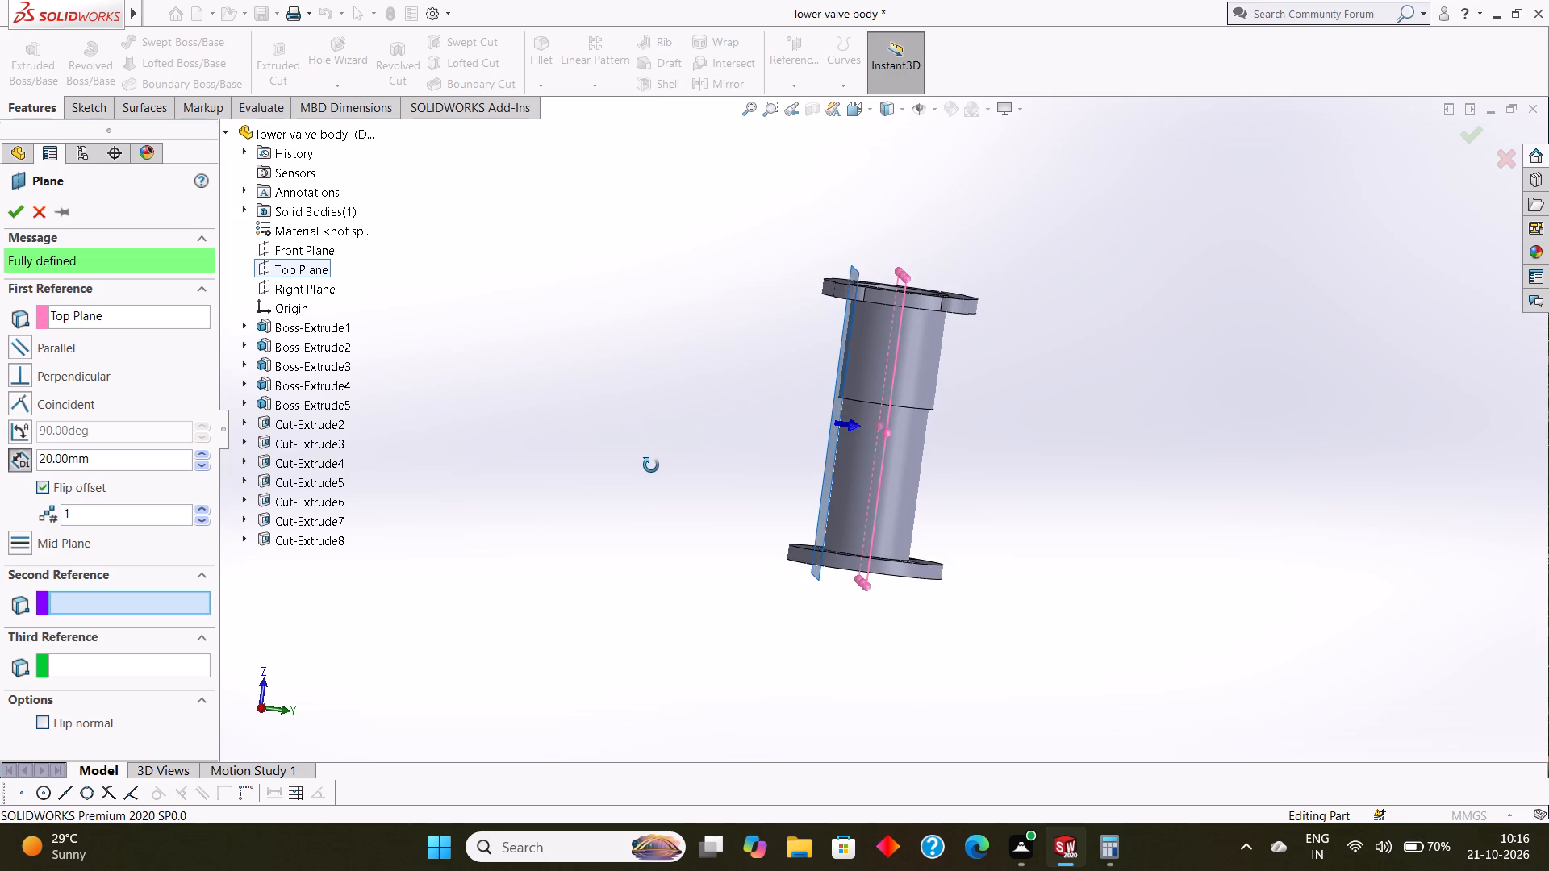
pyautogui.moveTo(651, 465); pyautogui.dragTo(650, 456, button='middle')
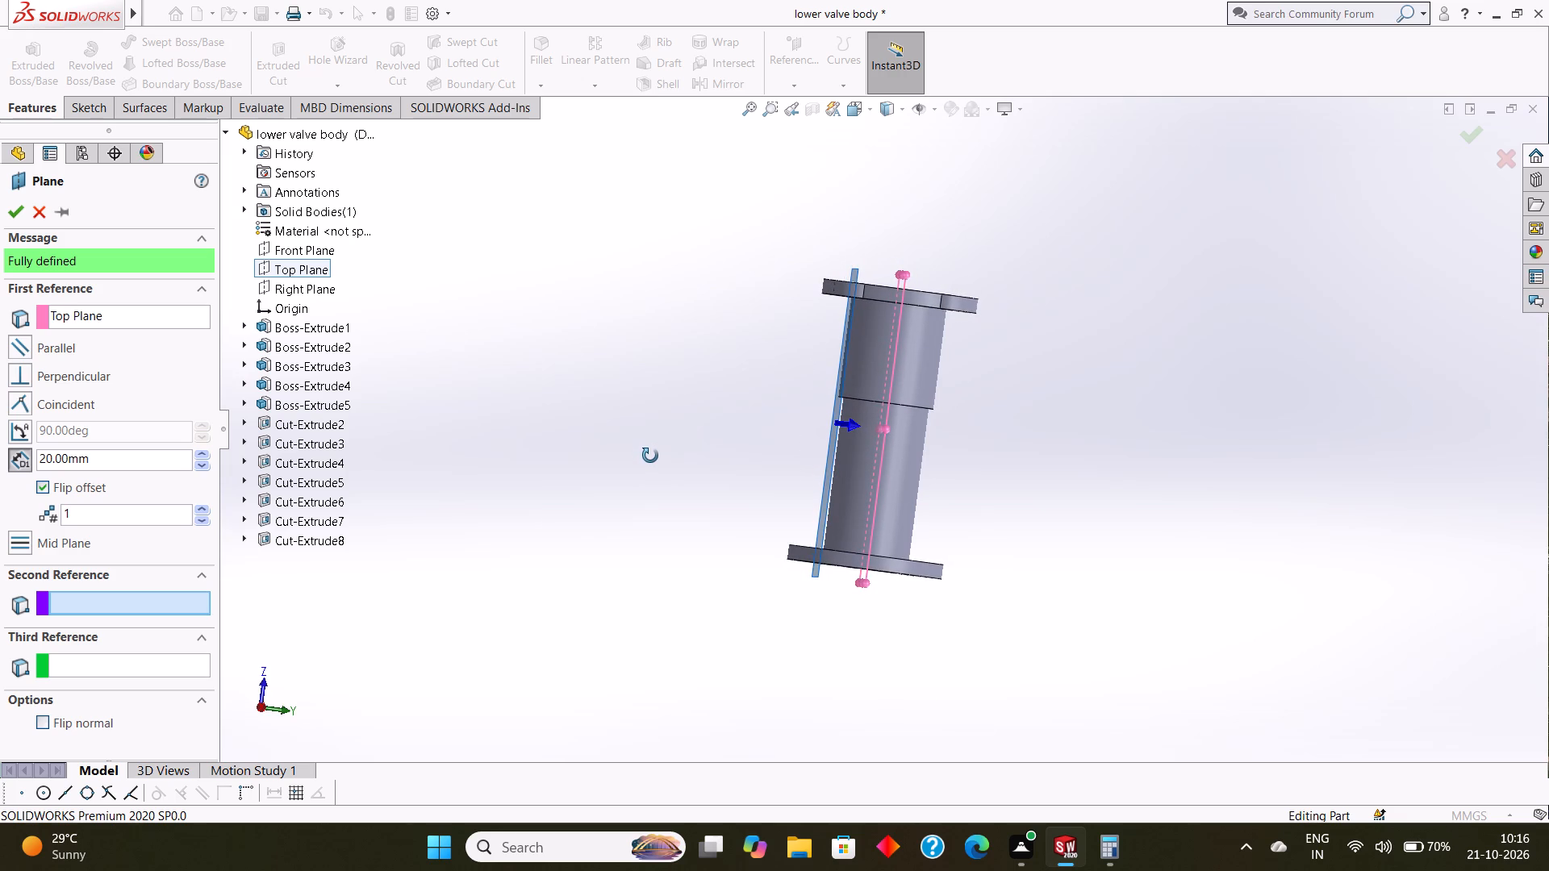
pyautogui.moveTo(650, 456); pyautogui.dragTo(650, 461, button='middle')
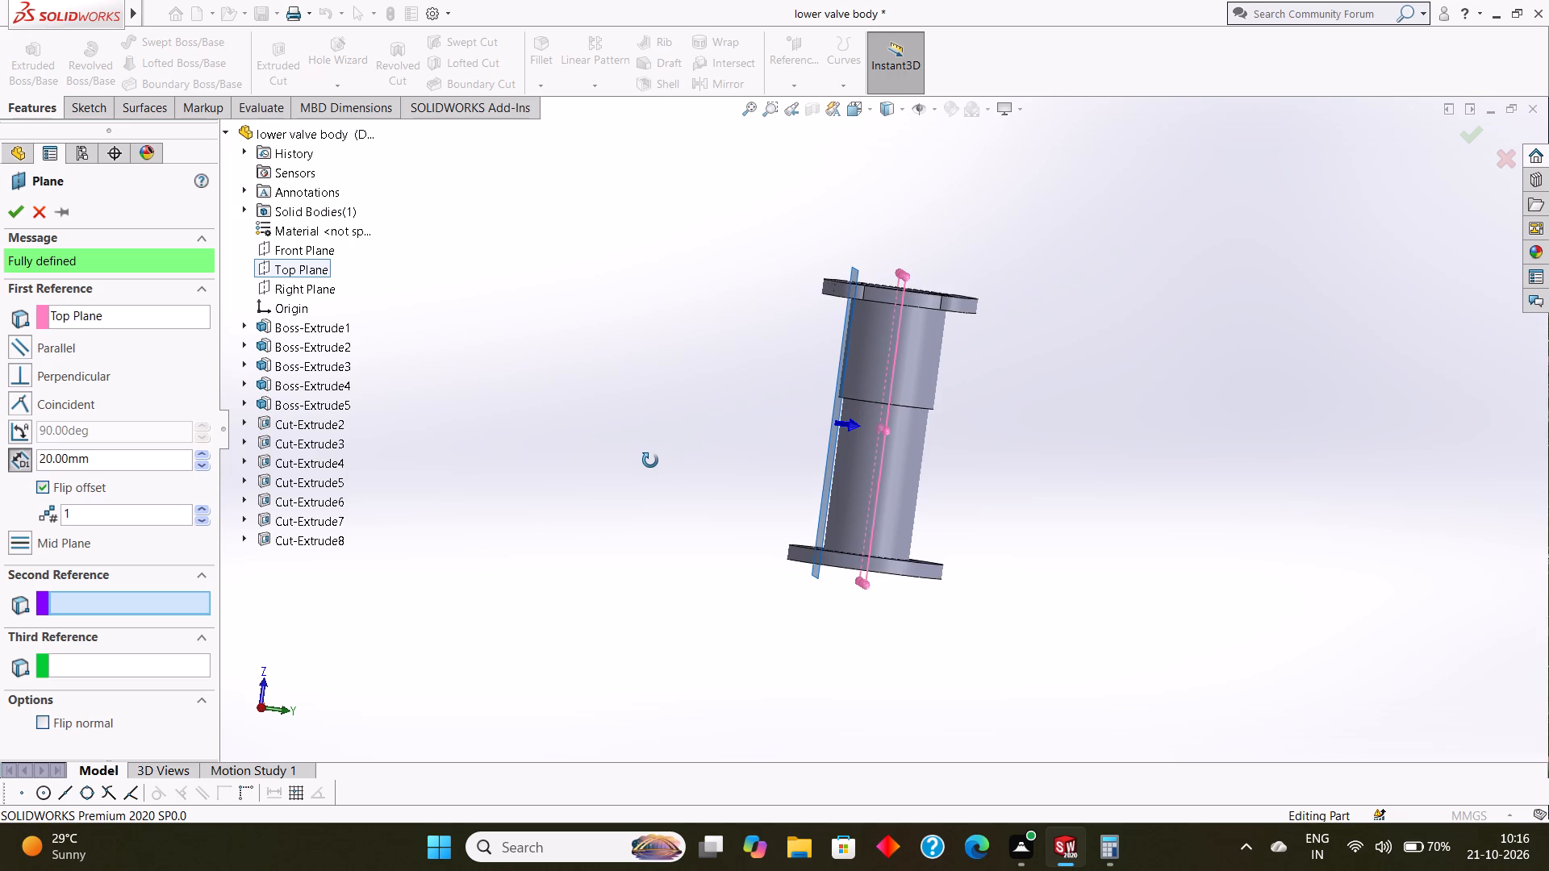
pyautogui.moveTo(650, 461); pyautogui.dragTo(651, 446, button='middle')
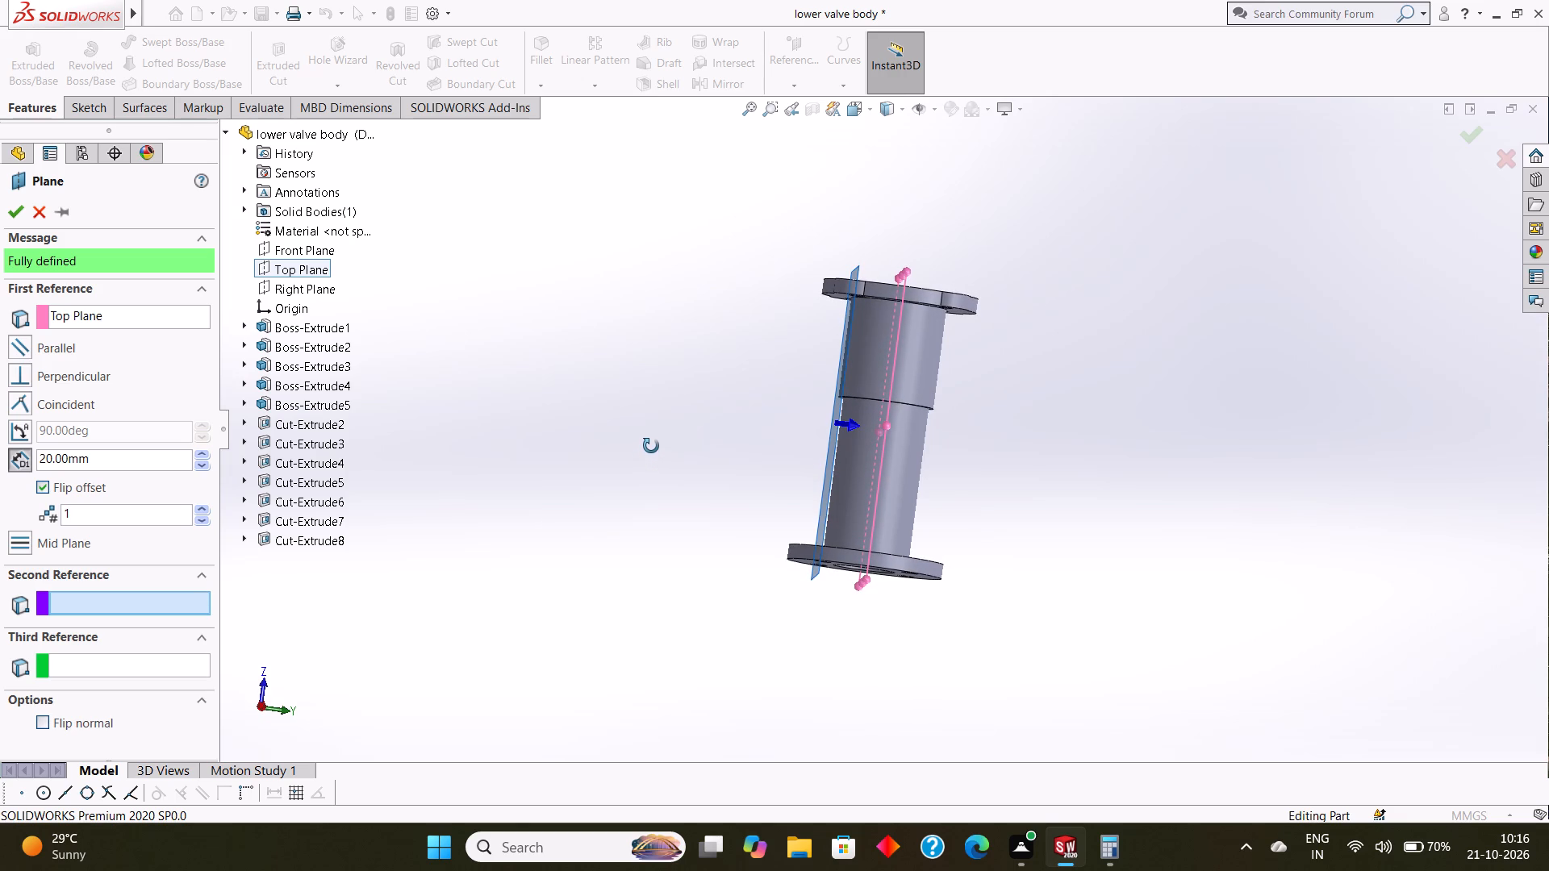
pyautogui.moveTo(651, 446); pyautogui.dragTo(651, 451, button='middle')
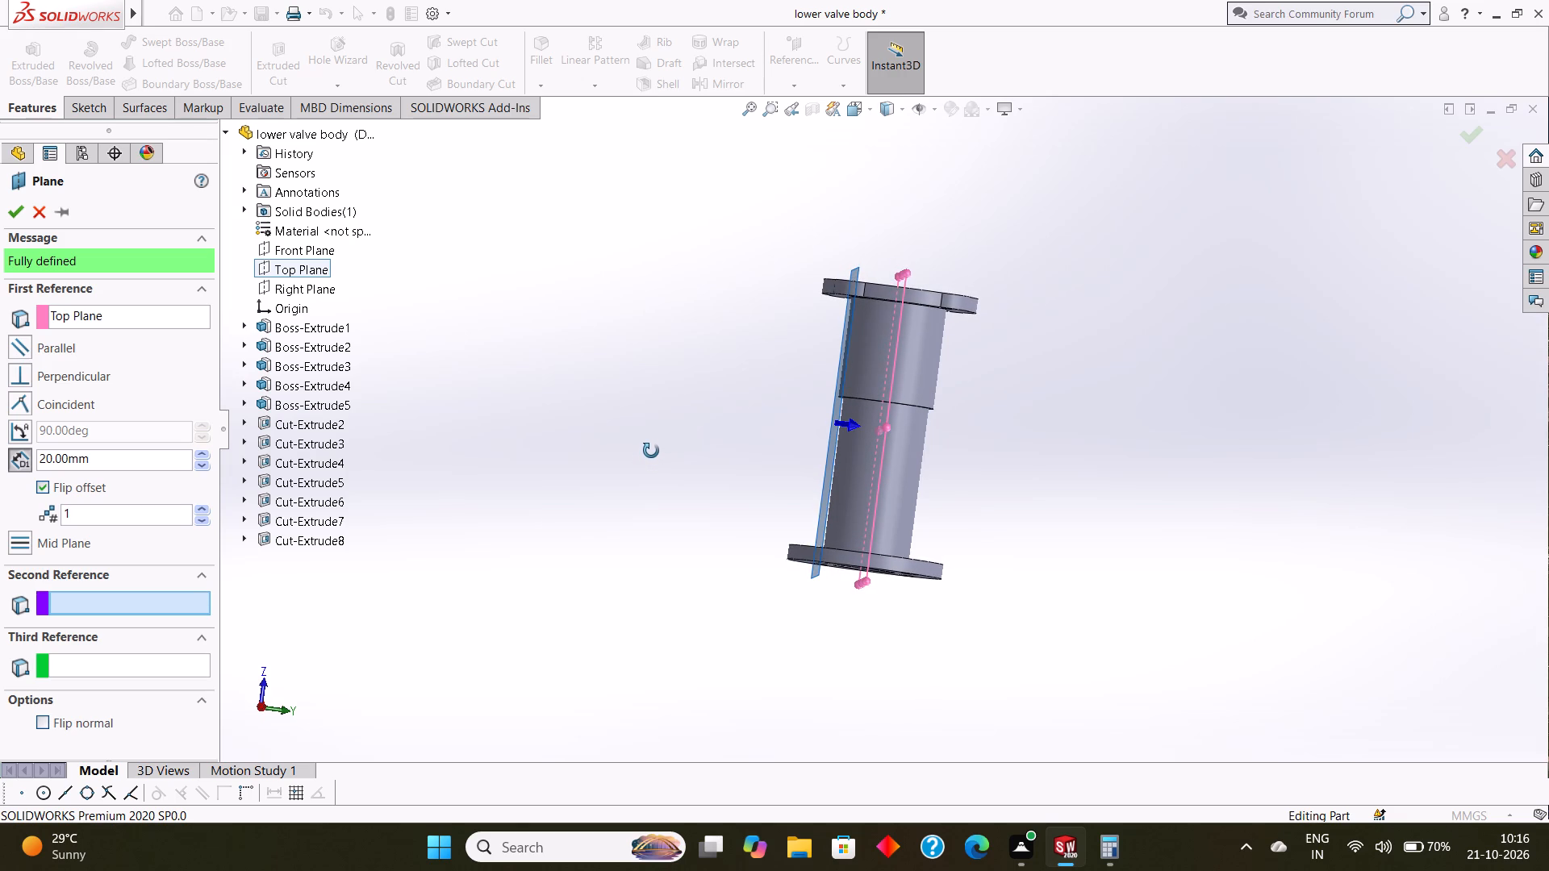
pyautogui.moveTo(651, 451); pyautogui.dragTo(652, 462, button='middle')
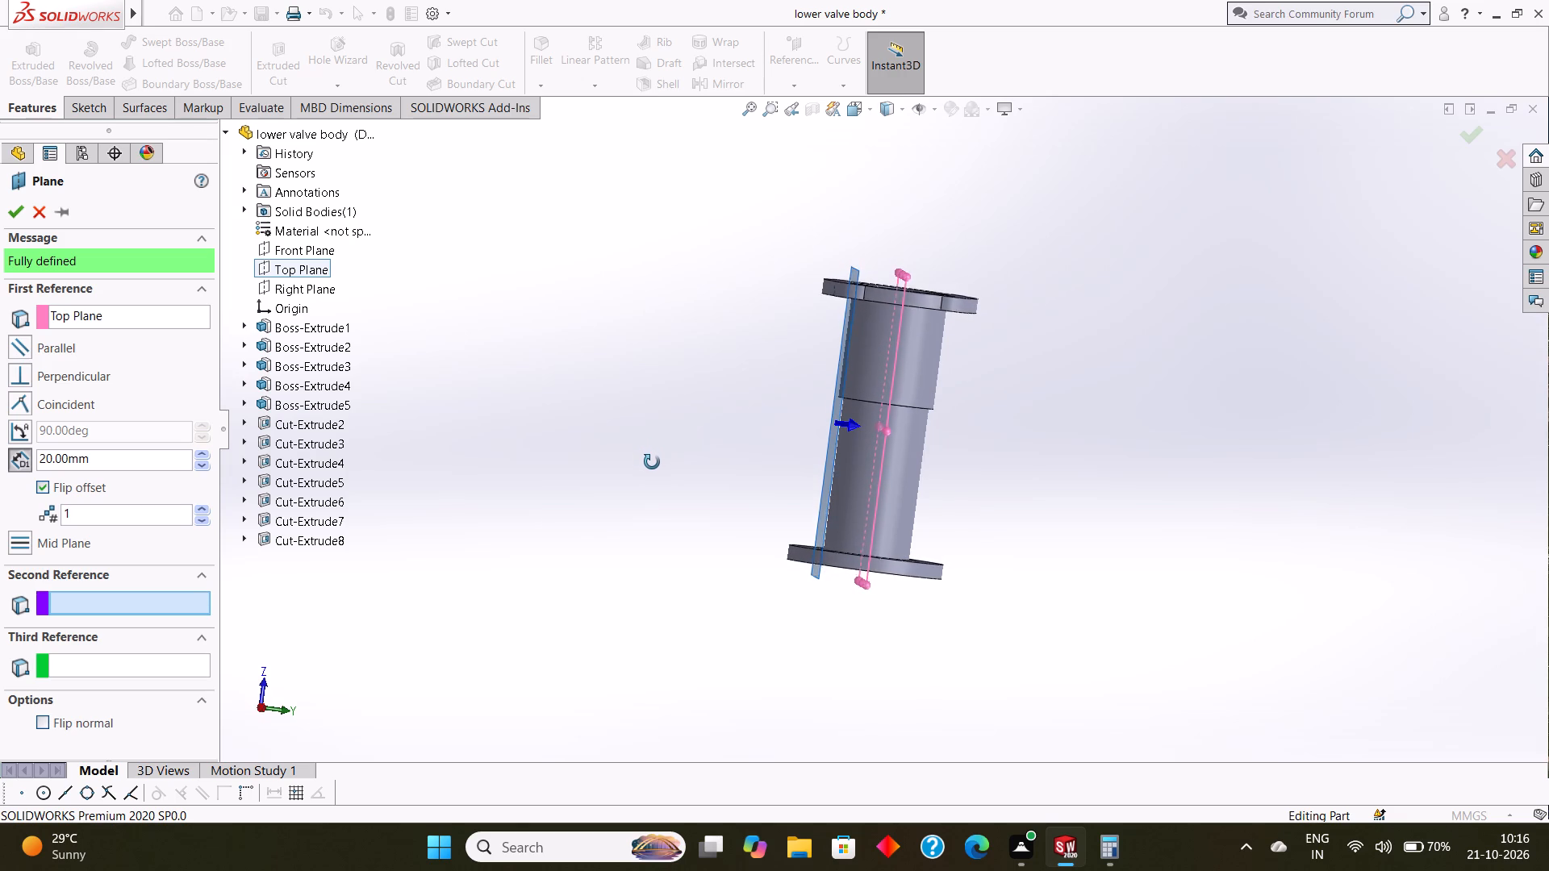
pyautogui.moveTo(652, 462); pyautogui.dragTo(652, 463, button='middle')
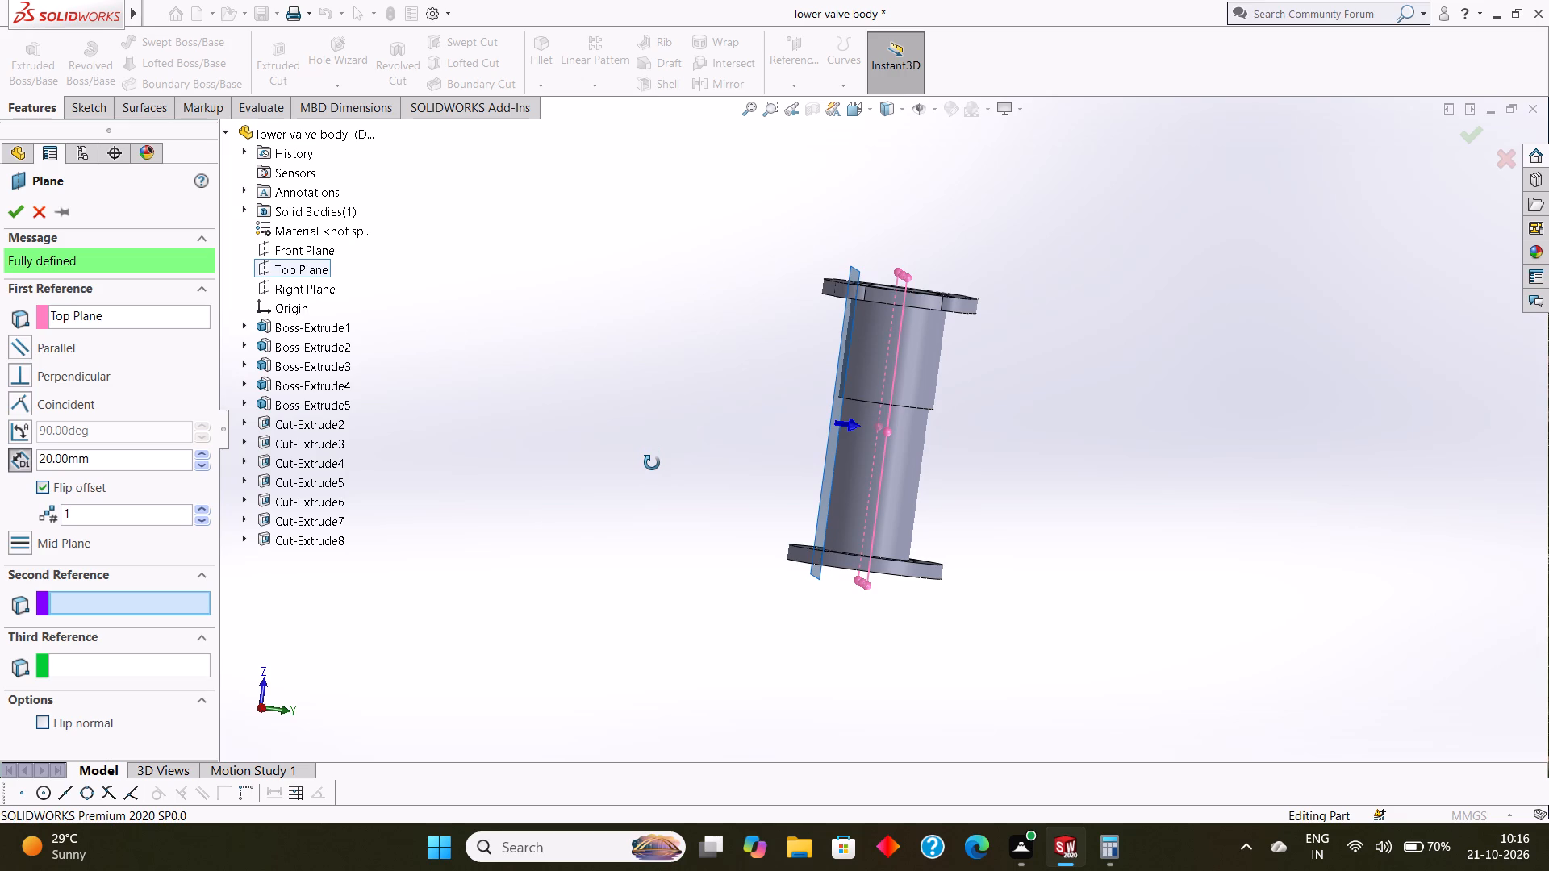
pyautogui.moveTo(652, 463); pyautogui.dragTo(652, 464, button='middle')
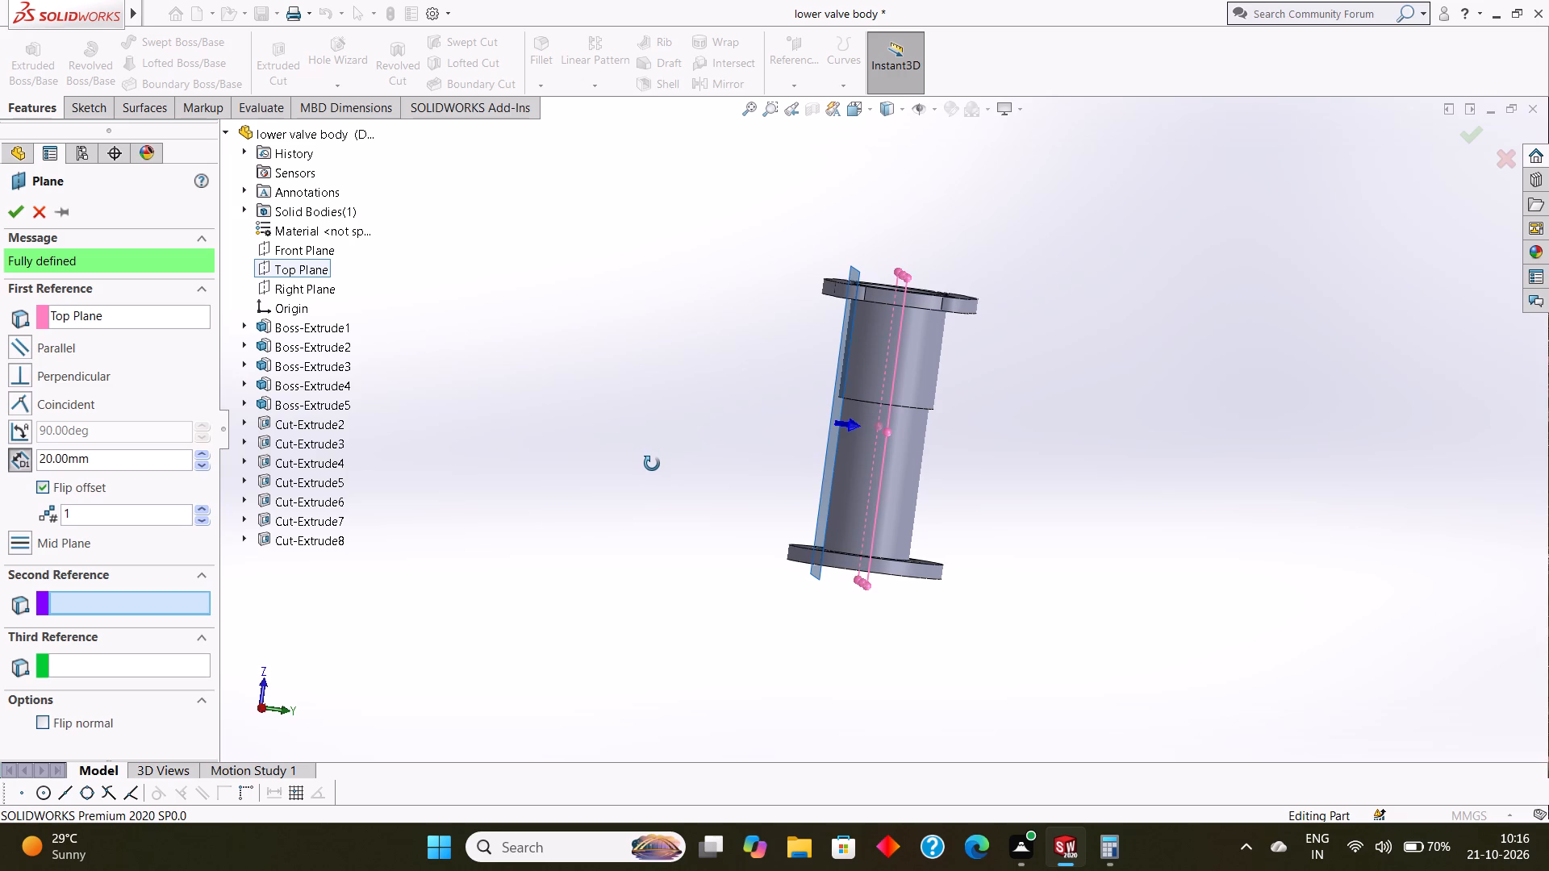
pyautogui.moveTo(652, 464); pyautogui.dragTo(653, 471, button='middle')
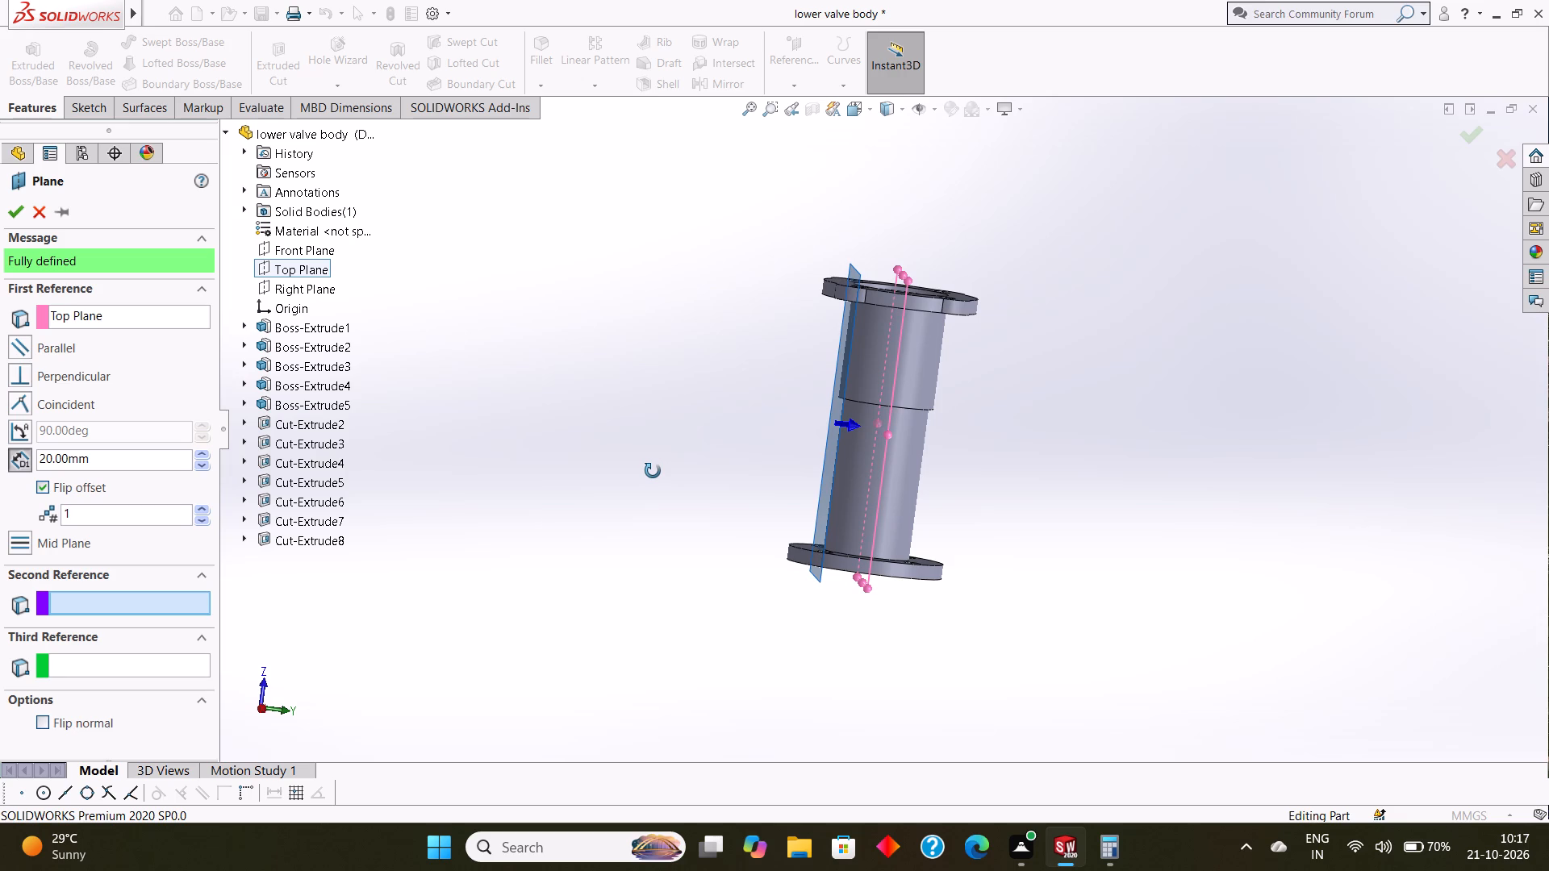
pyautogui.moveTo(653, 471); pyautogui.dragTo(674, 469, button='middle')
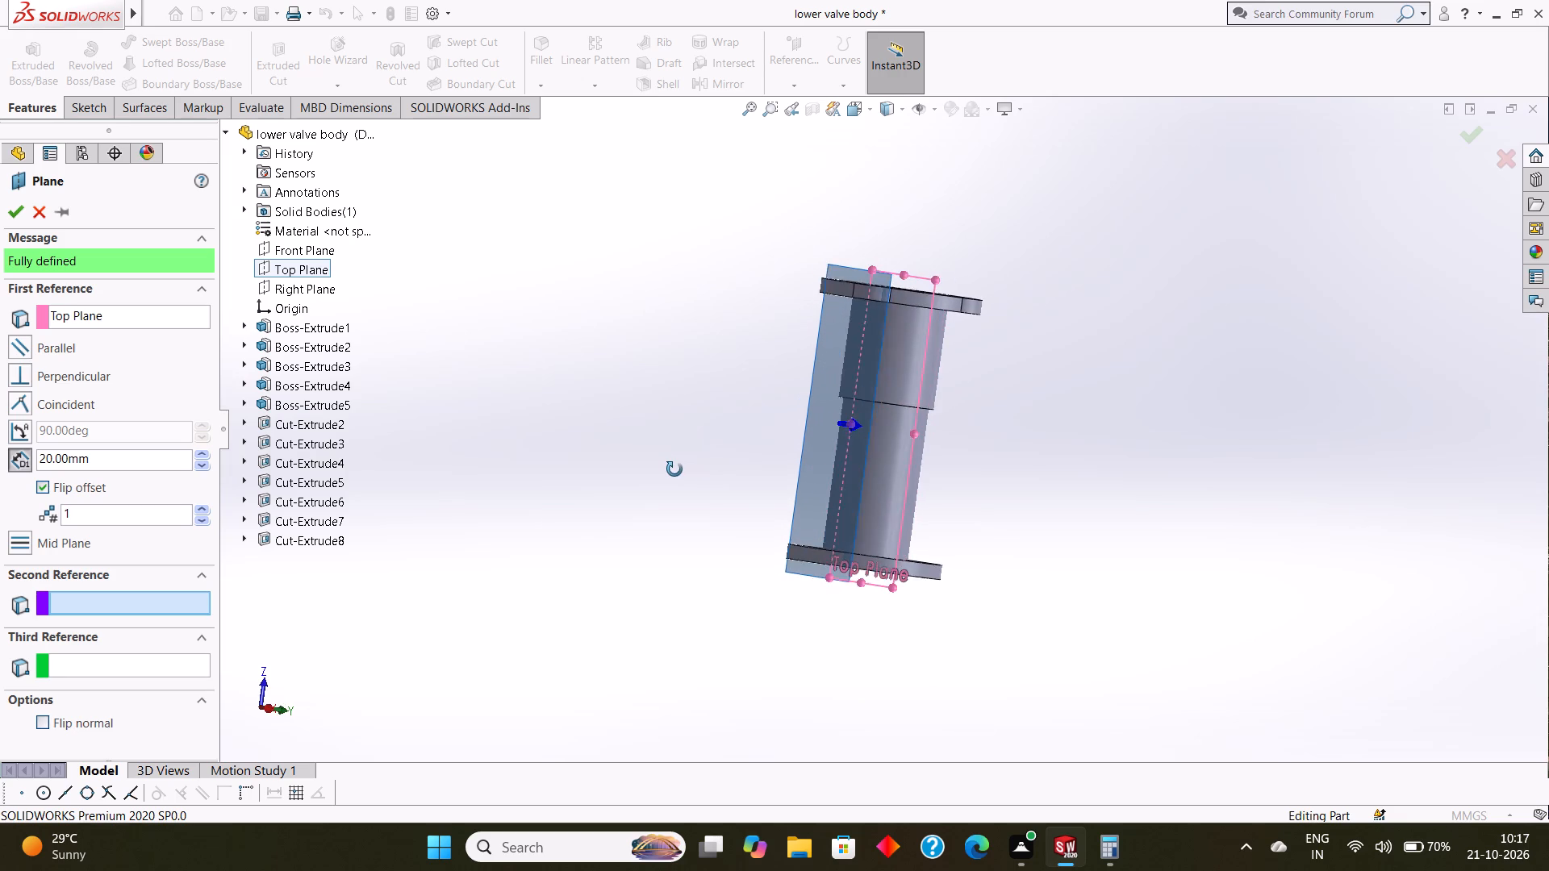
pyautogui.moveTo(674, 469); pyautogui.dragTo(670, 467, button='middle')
# Set the plane's offset from the Top Plane to 20 mm and create the reference plane.
pyautogui.moveTo(129, 461); pyautogui.dragTo(48, 456)
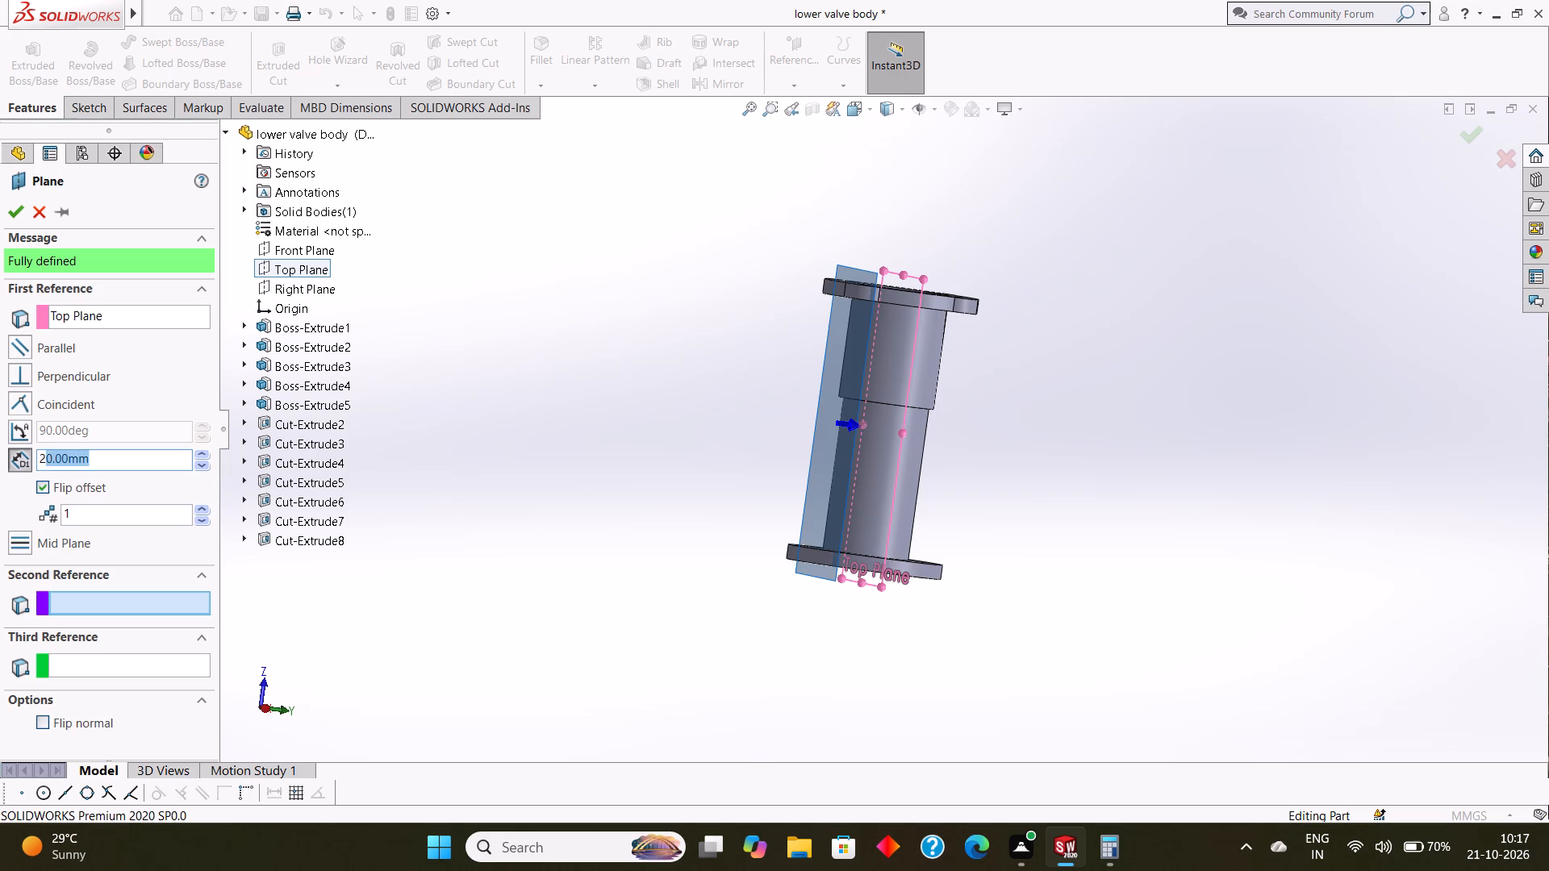
pyautogui.moveTo(48, 456); pyautogui.dragTo(36, 456)
pyautogui.write('30')
pyautogui.press('BackSpace')
pyautogui.press('BackSpace')
pyautogui.write('20')
pyautogui.press('Return')
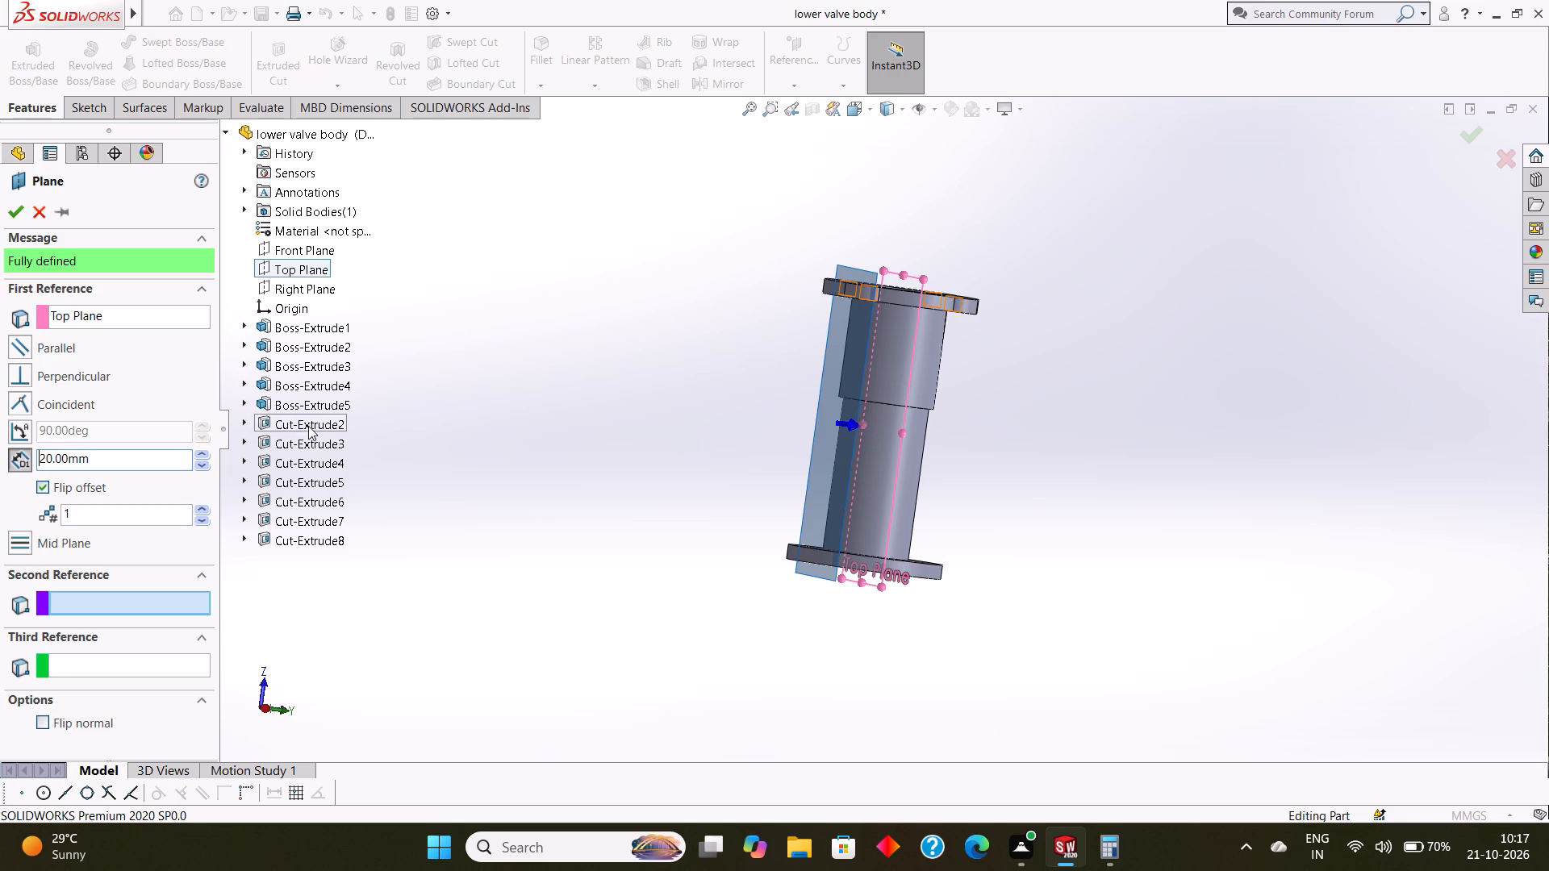
pyautogui.click(15, 222)
# Start a sketch on the new offset plane and view it face-on.
pyautogui.moveTo(488, 419); pyautogui.dragTo(536, 432, button='middle')
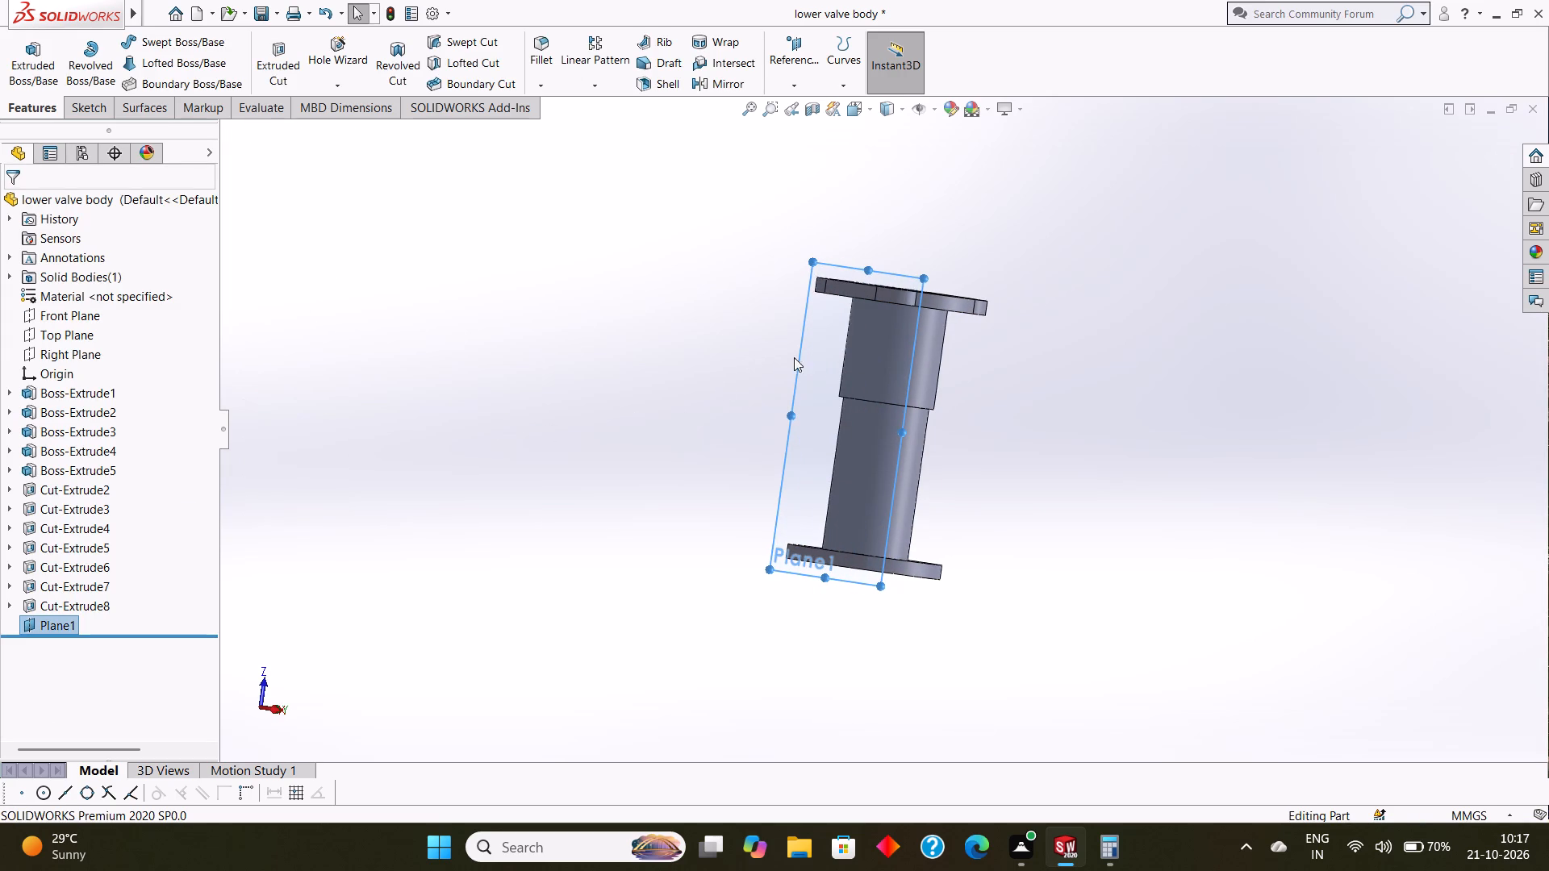
pyautogui.rightClick(812, 342)
pyautogui.click(851, 318)
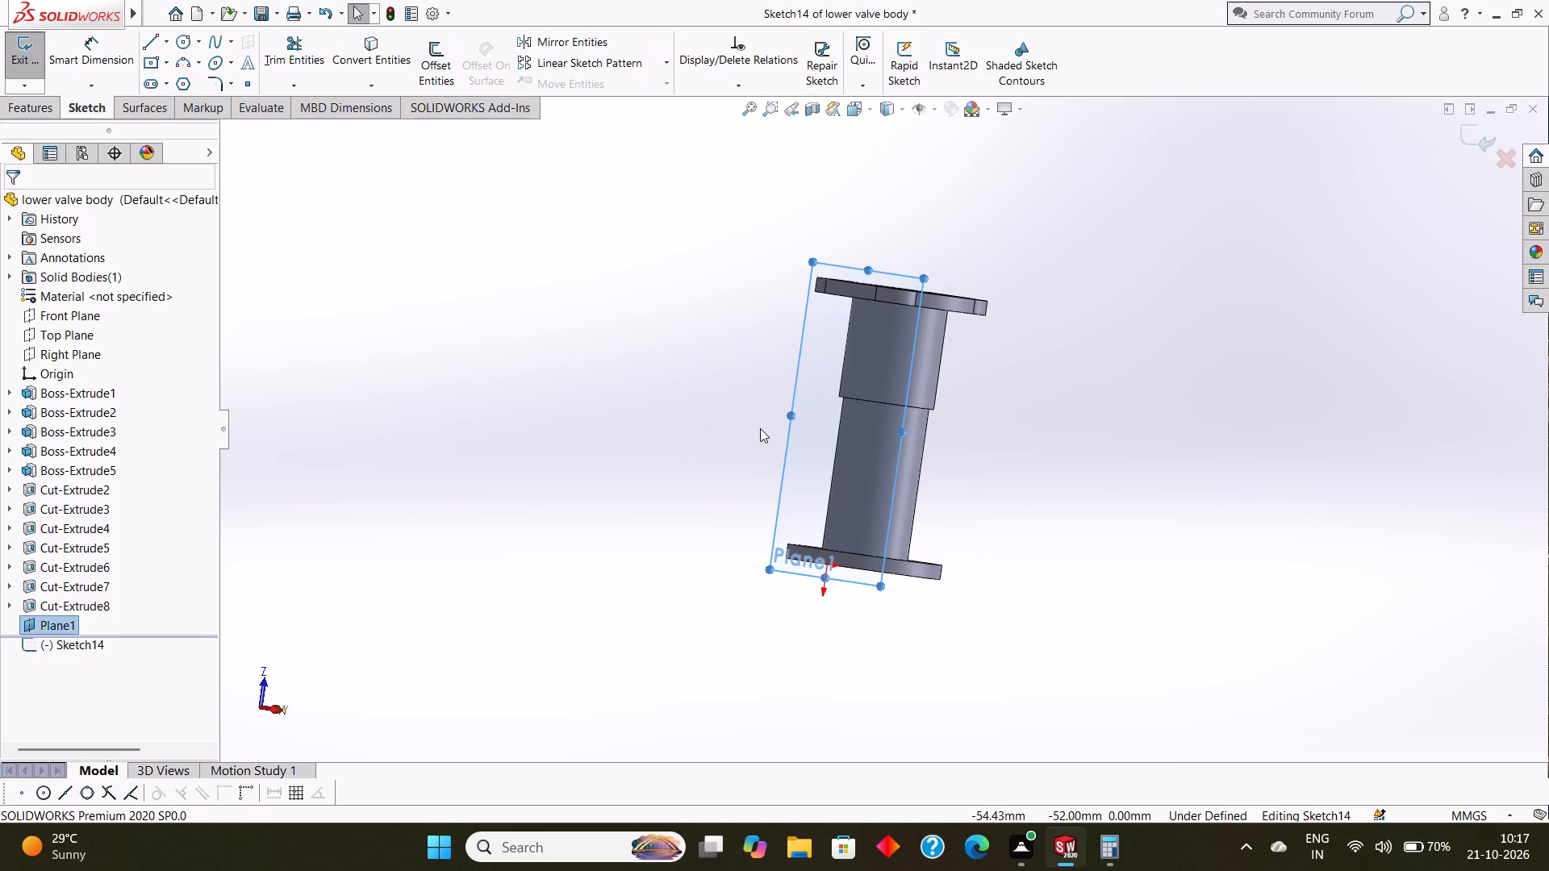
pyautogui.hotkey('ctrl', '8')
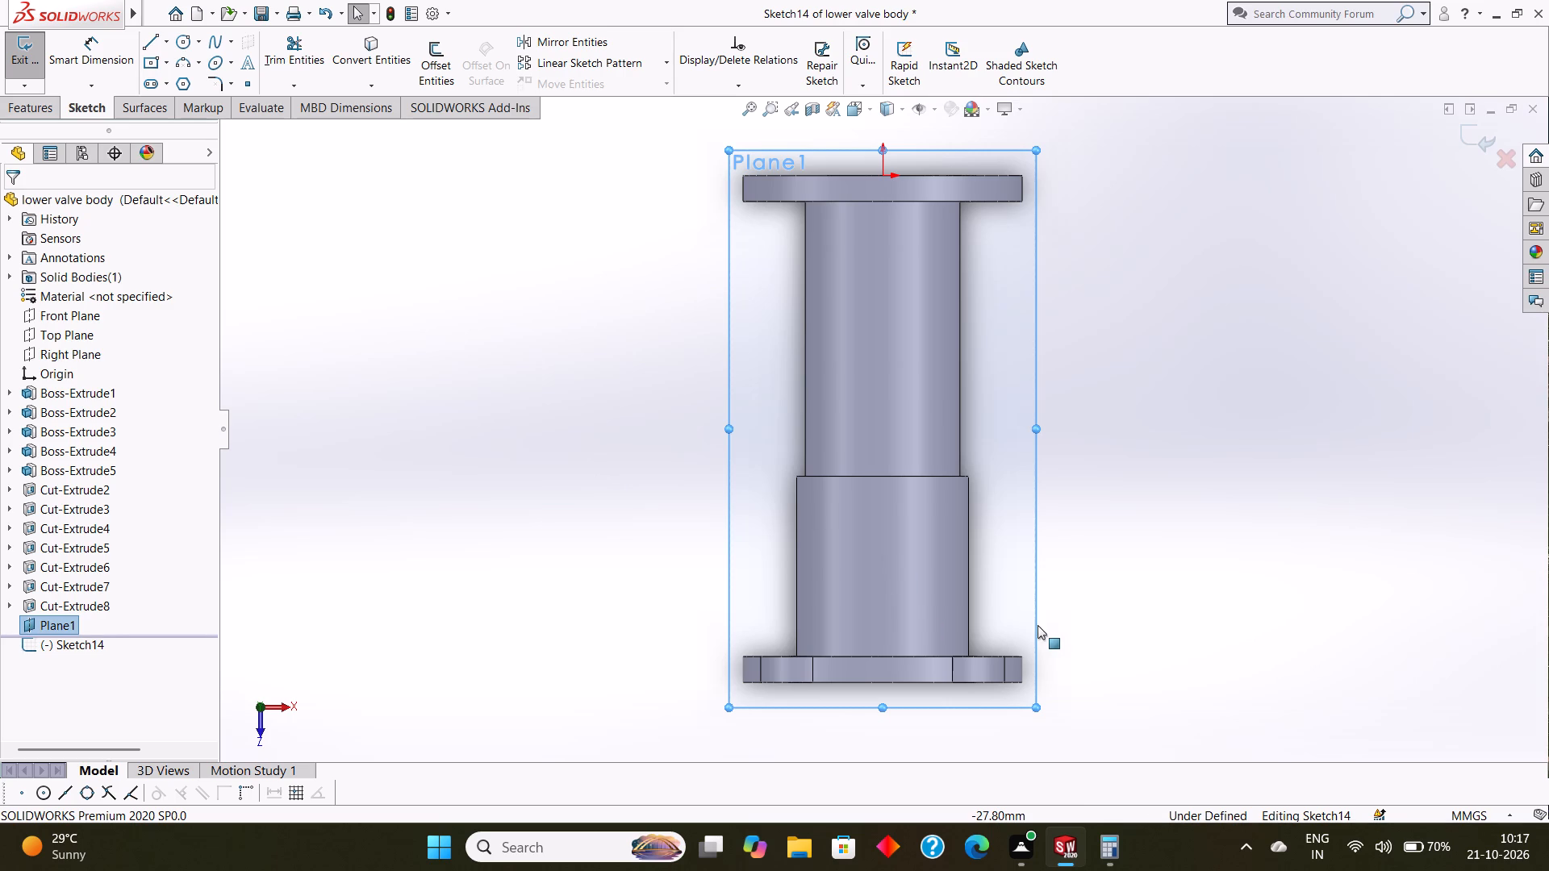
# Switch to Calculator, divide 58 by 2 and add 58 to the result, and return to the SOLIDWORKS sketch.
pyautogui.click(1113, 858)
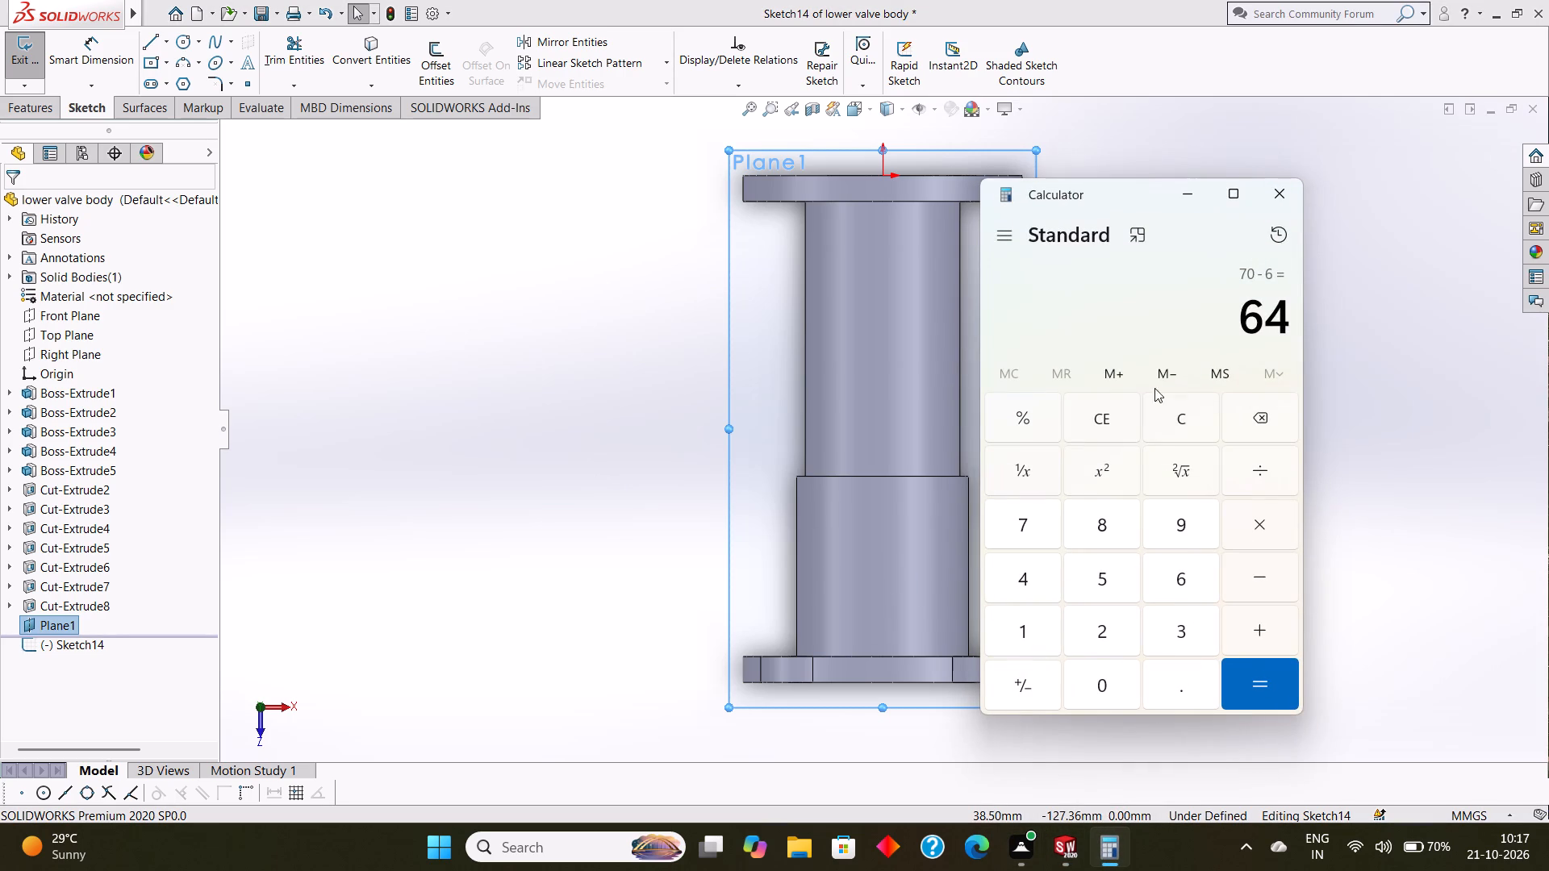
pyautogui.click(1017, 377)
pyautogui.tripleClick(1261, 423)
pyautogui.click(1175, 427)
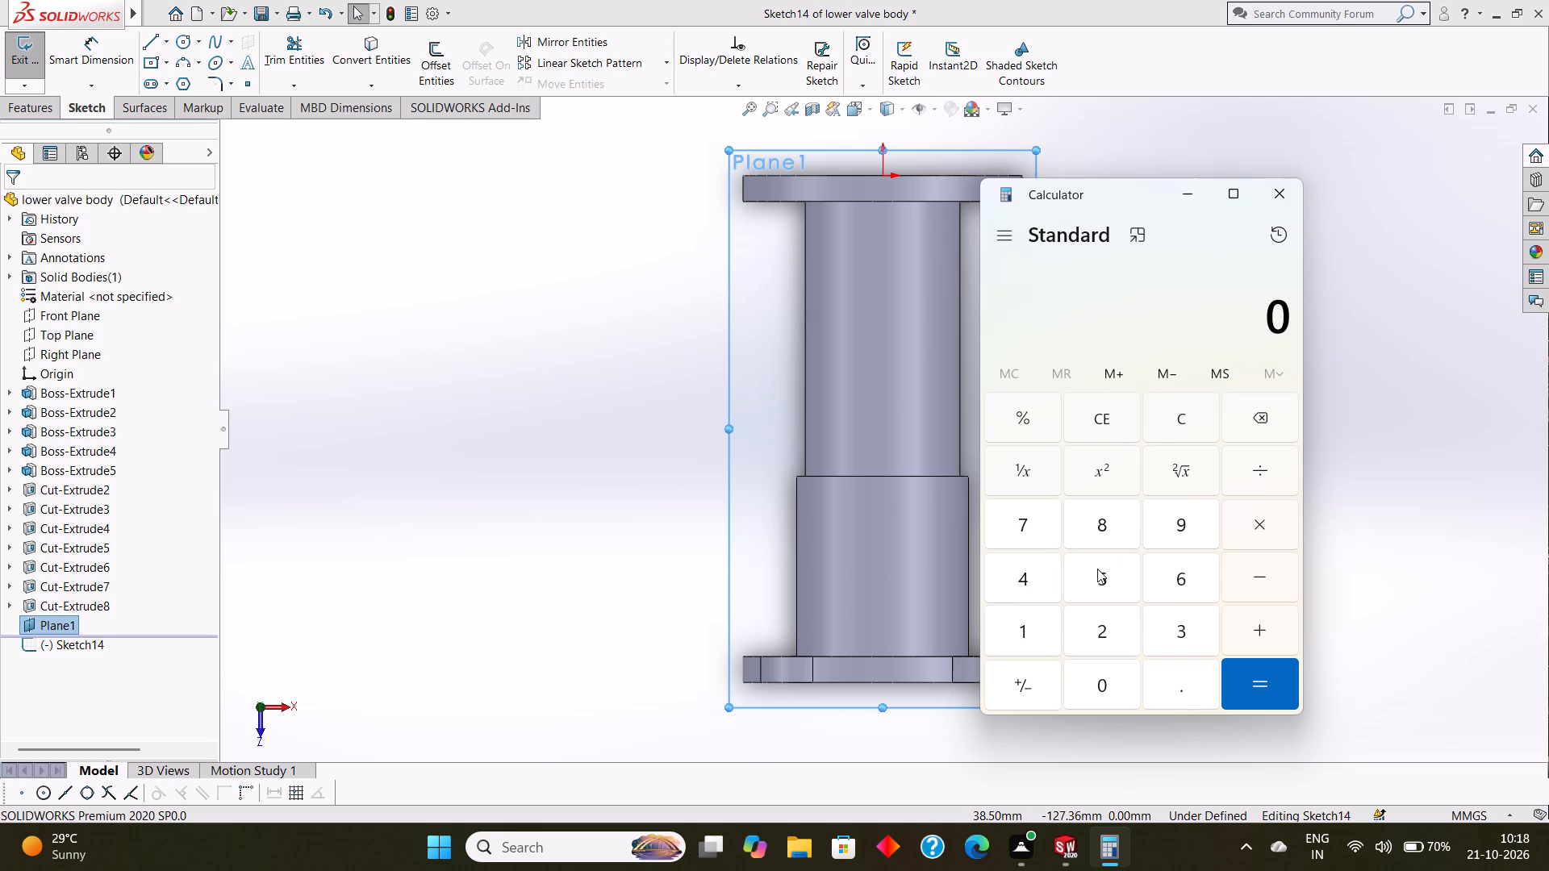
pyautogui.click(1109, 568)
pyautogui.click(1104, 523)
pyautogui.click(1263, 472)
pyautogui.click(1117, 625)
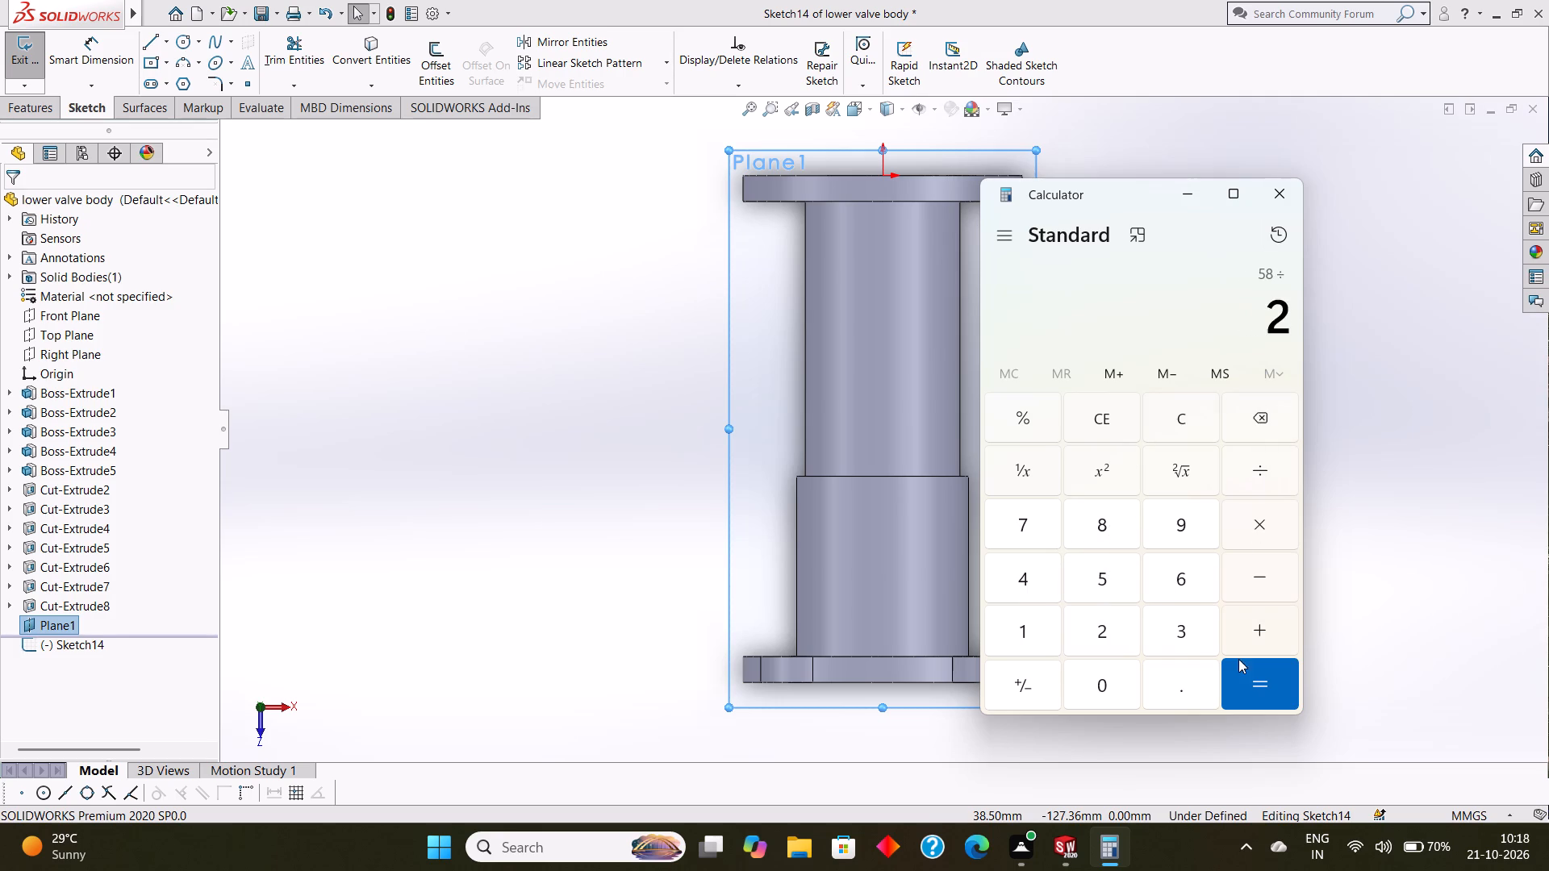
pyautogui.click(1263, 673)
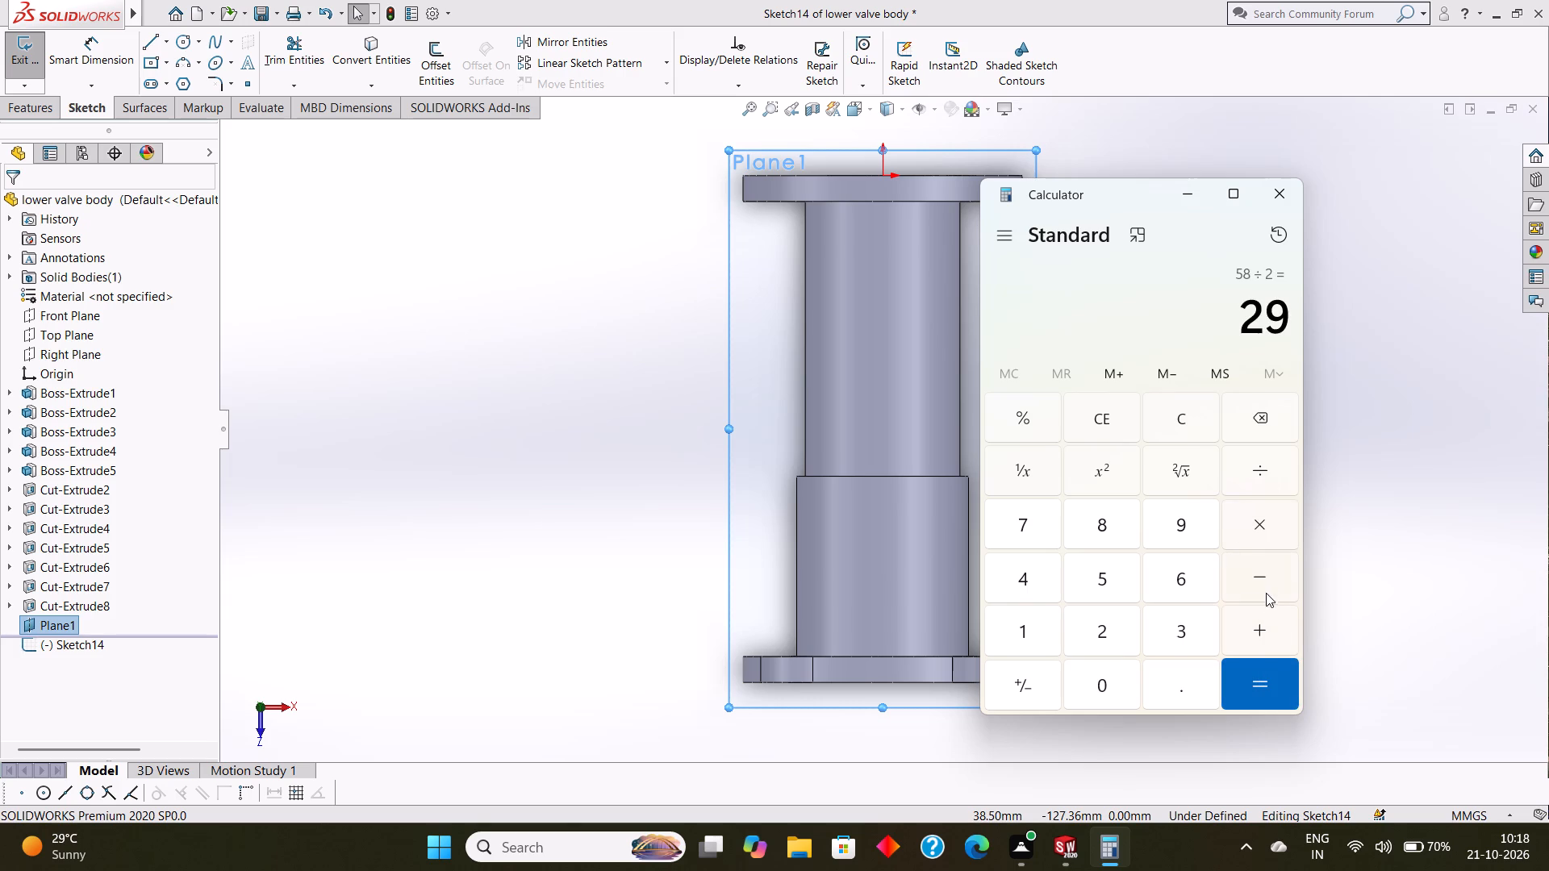
pyautogui.click(1263, 629)
pyautogui.click(1115, 565)
pyautogui.click(1113, 519)
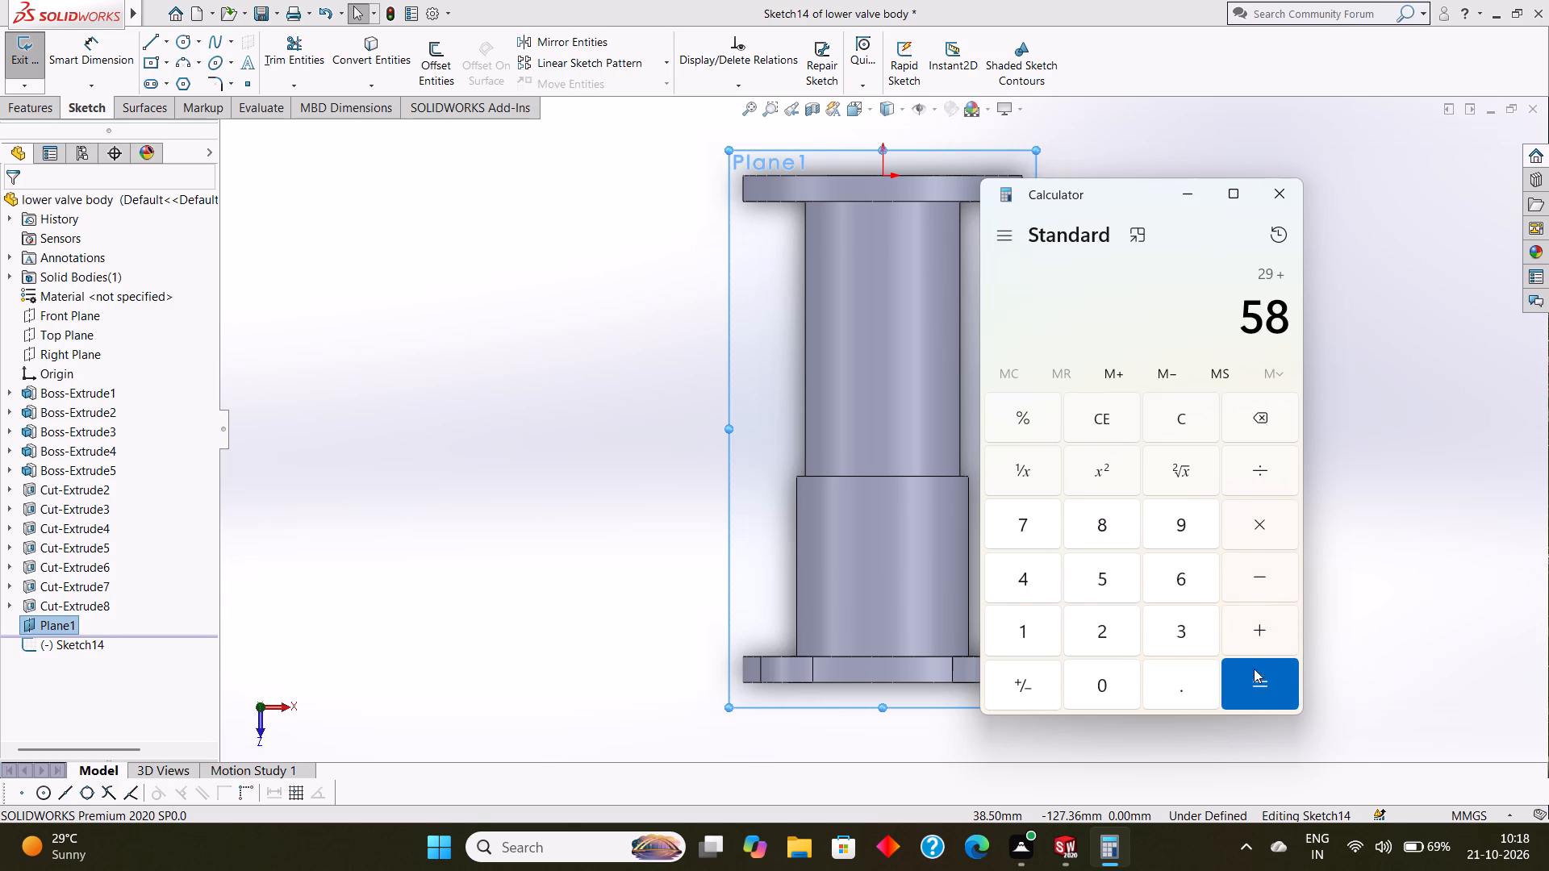
pyautogui.click(1263, 680)
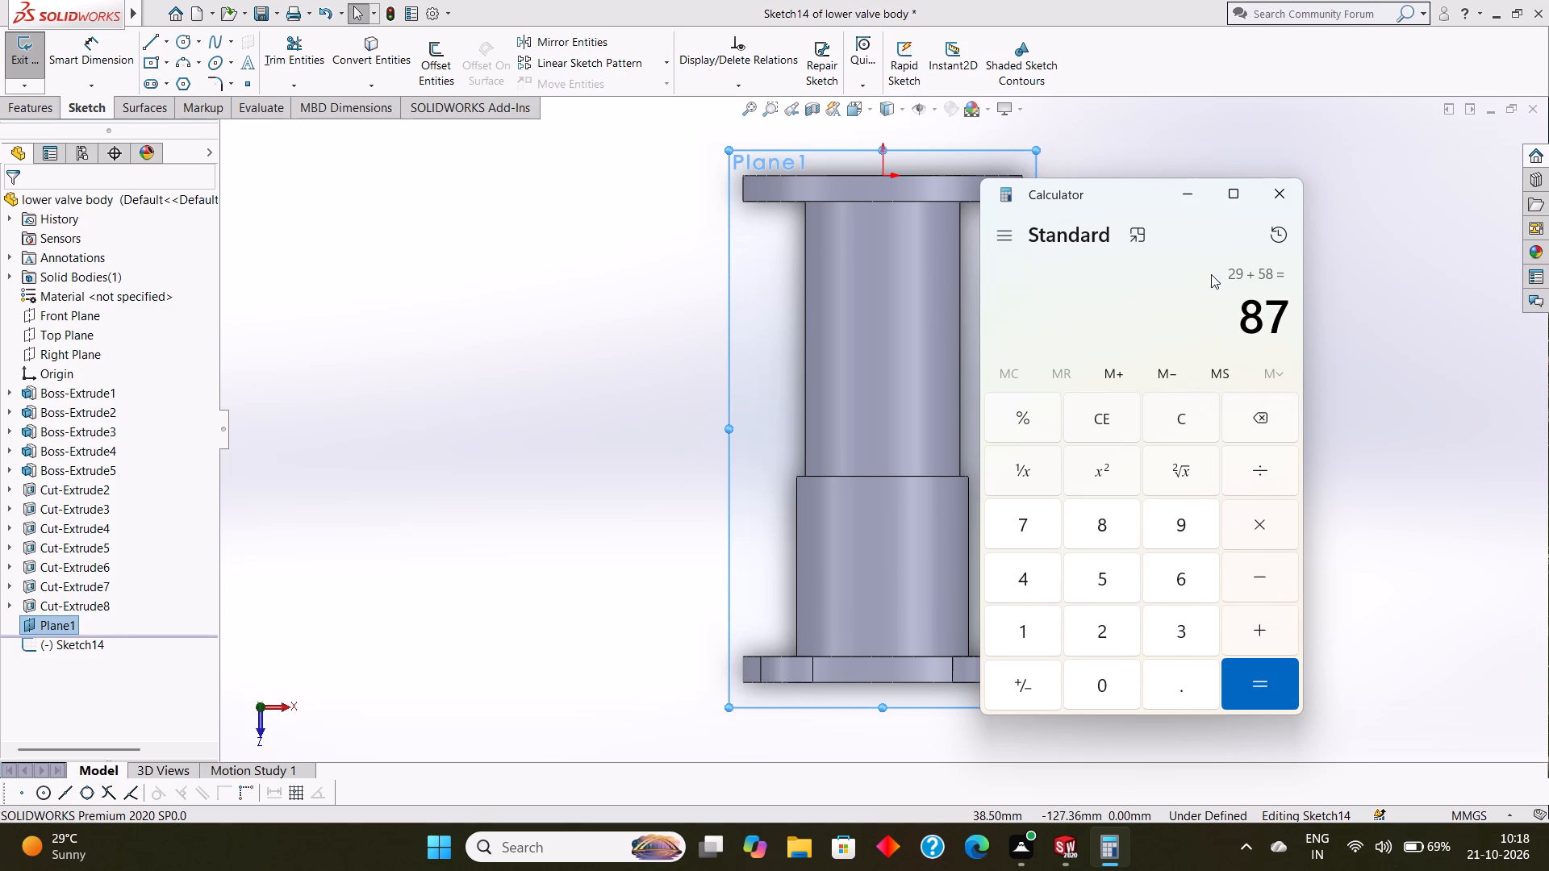
pyautogui.click(1192, 198)
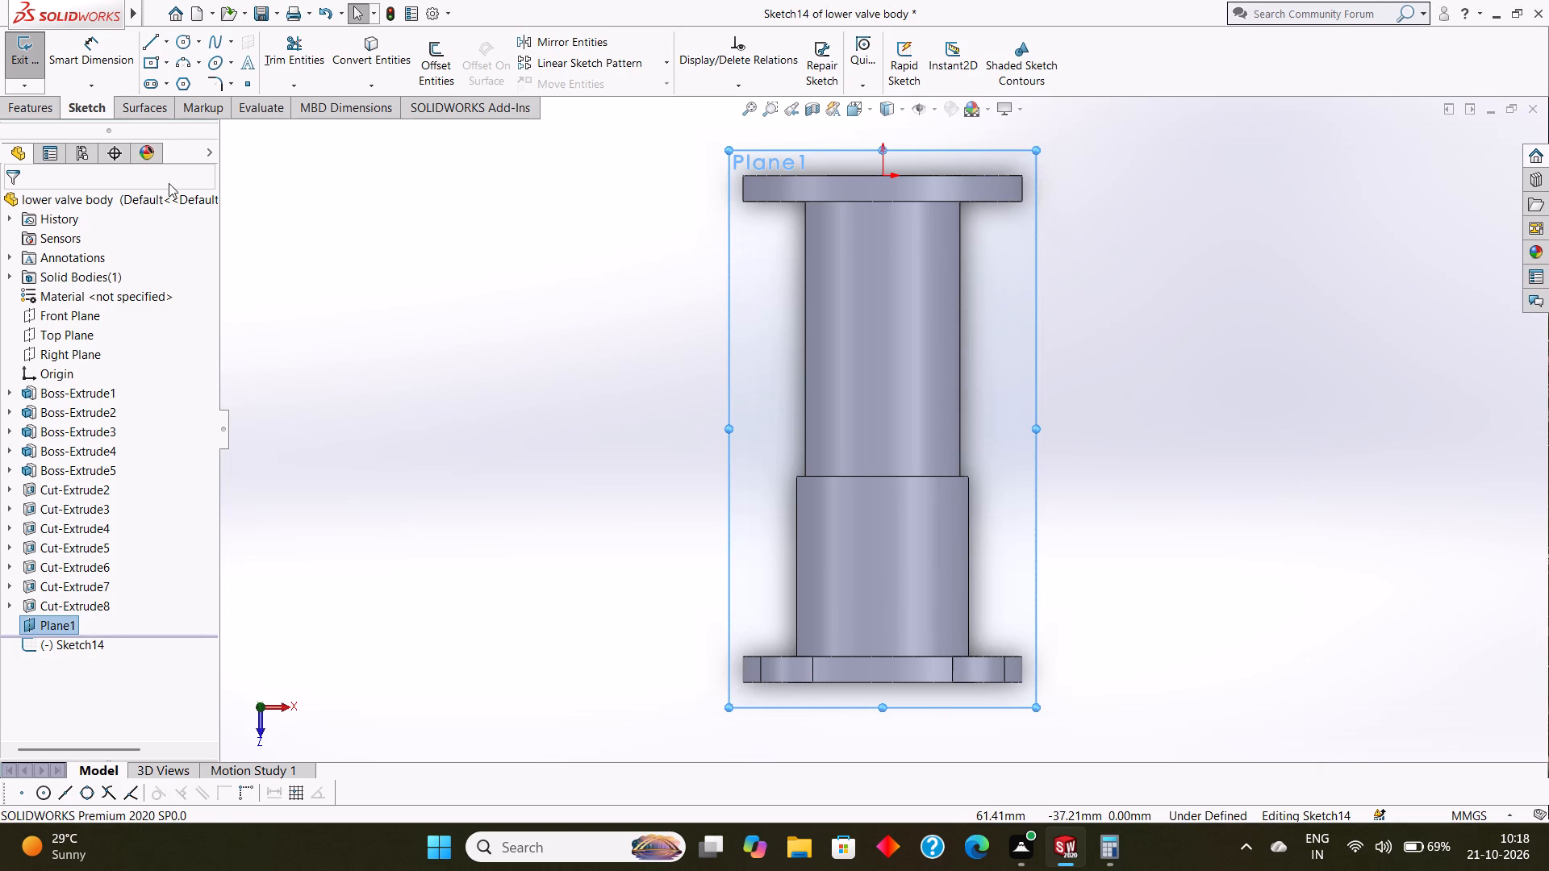
# Draw an 87 mm vertical centerline along the body's axis, starting from the outer face of the flange farthest from the origin.
pyautogui.click(168, 45)
pyautogui.click(180, 81)
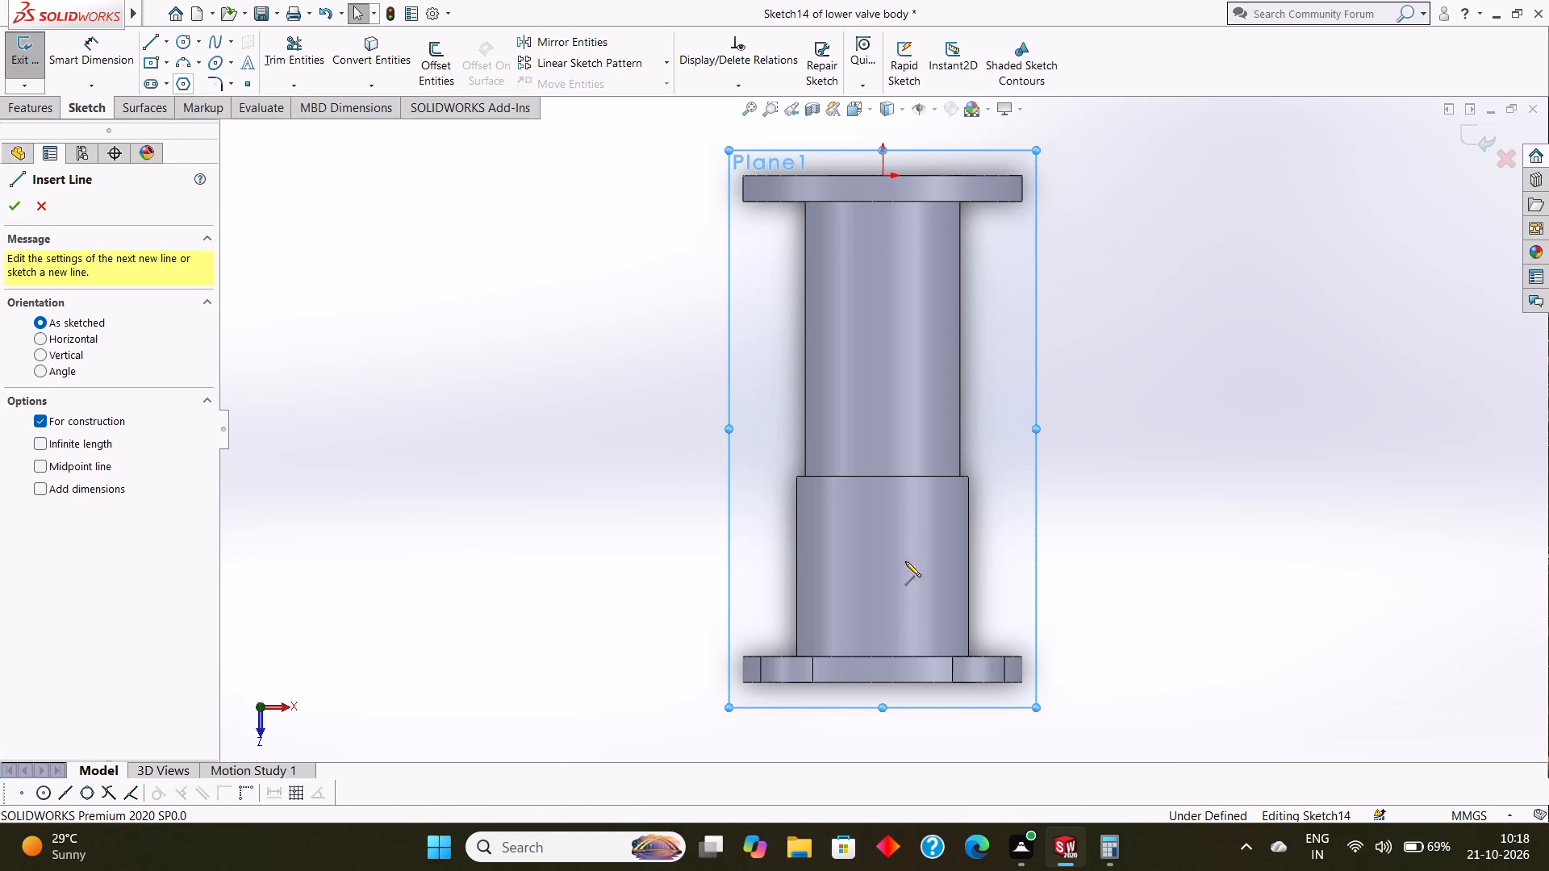
pyautogui.click(884, 684)
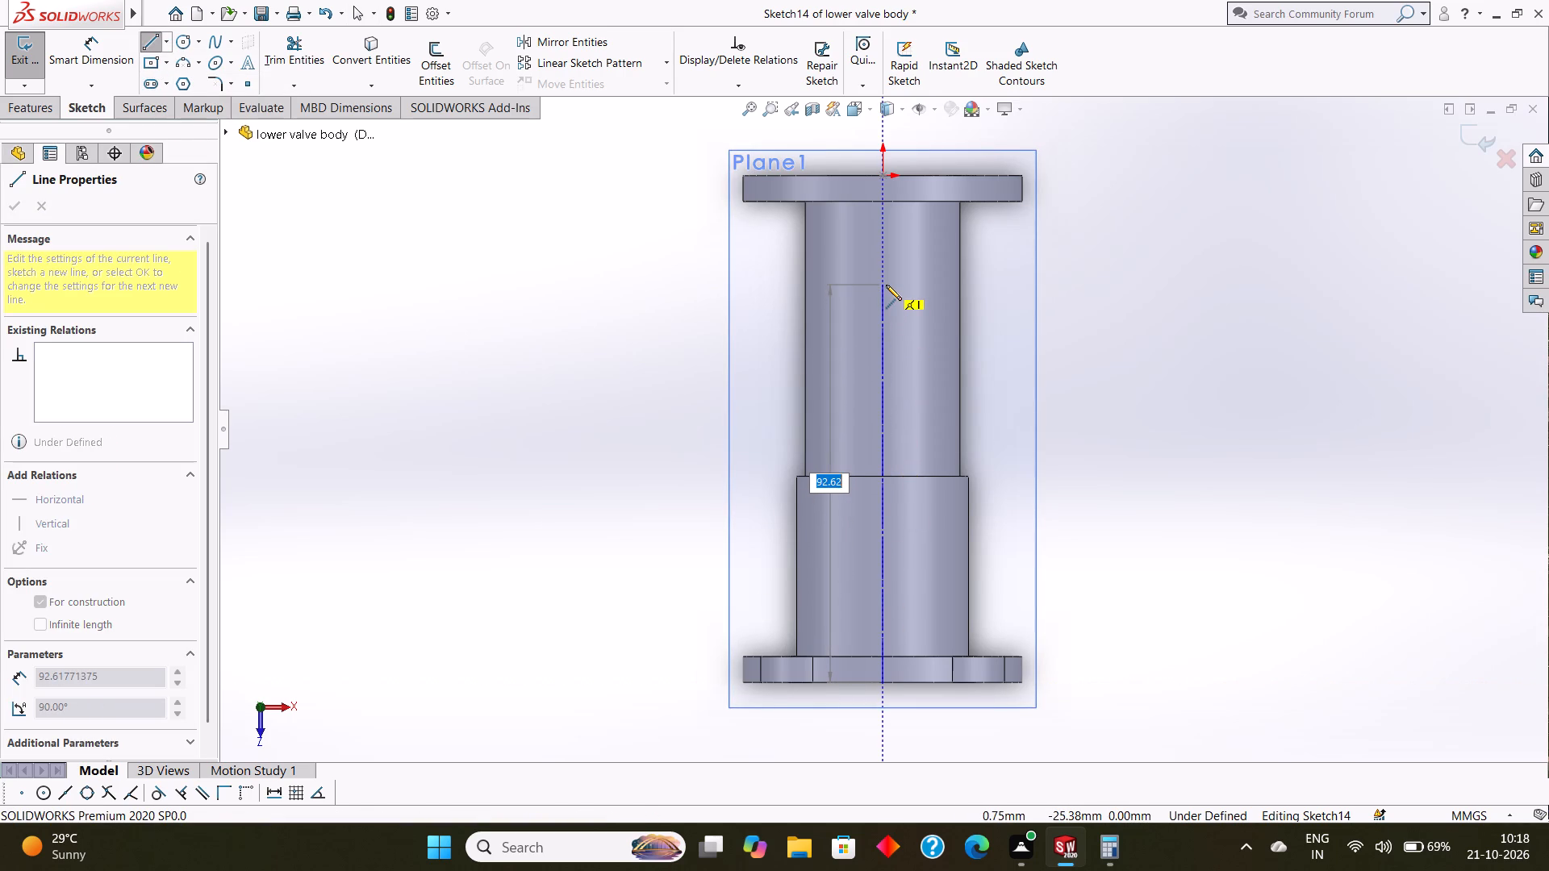
pyautogui.write('87')
pyautogui.press('Return')
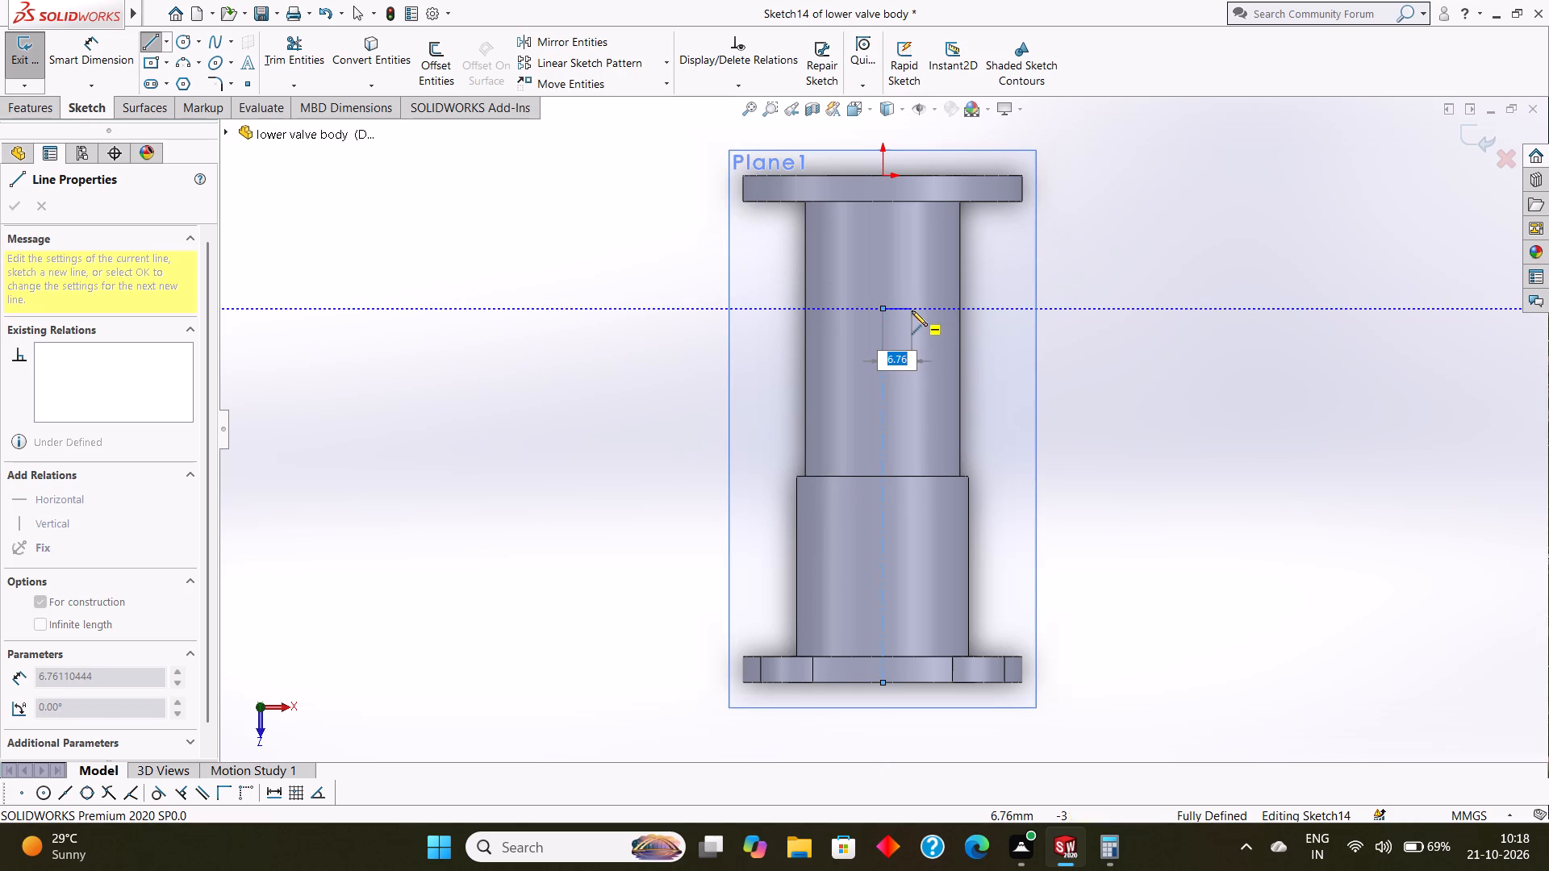
pyautogui.press('Escape')
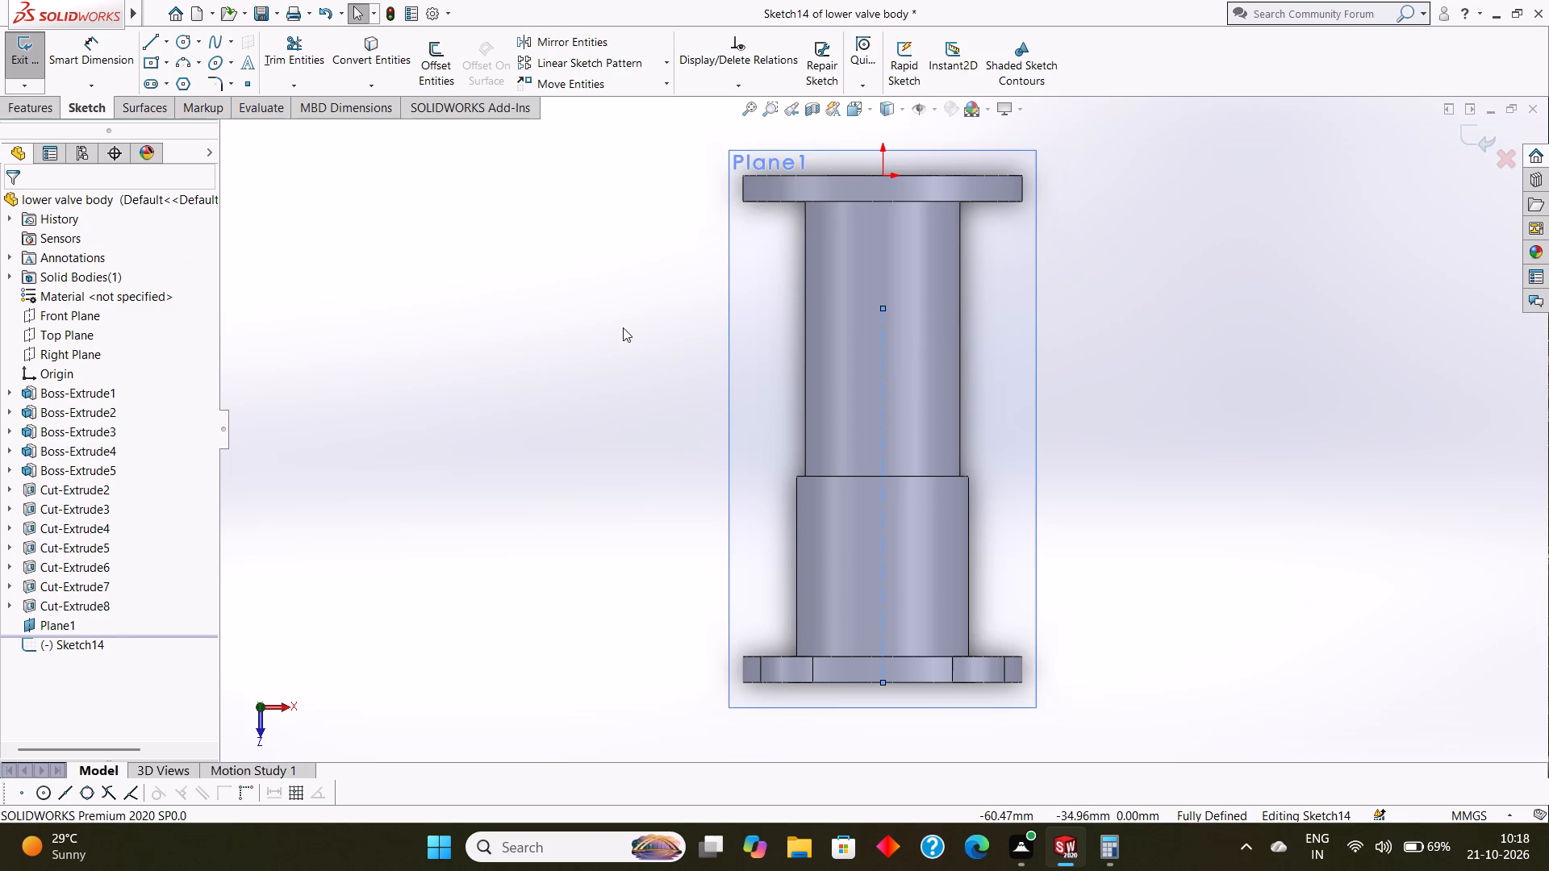
# Sketch a circle about 42 mm in diameter centred on the centerline's free end on the narrower cylindrical section.
pyautogui.click(176, 43)
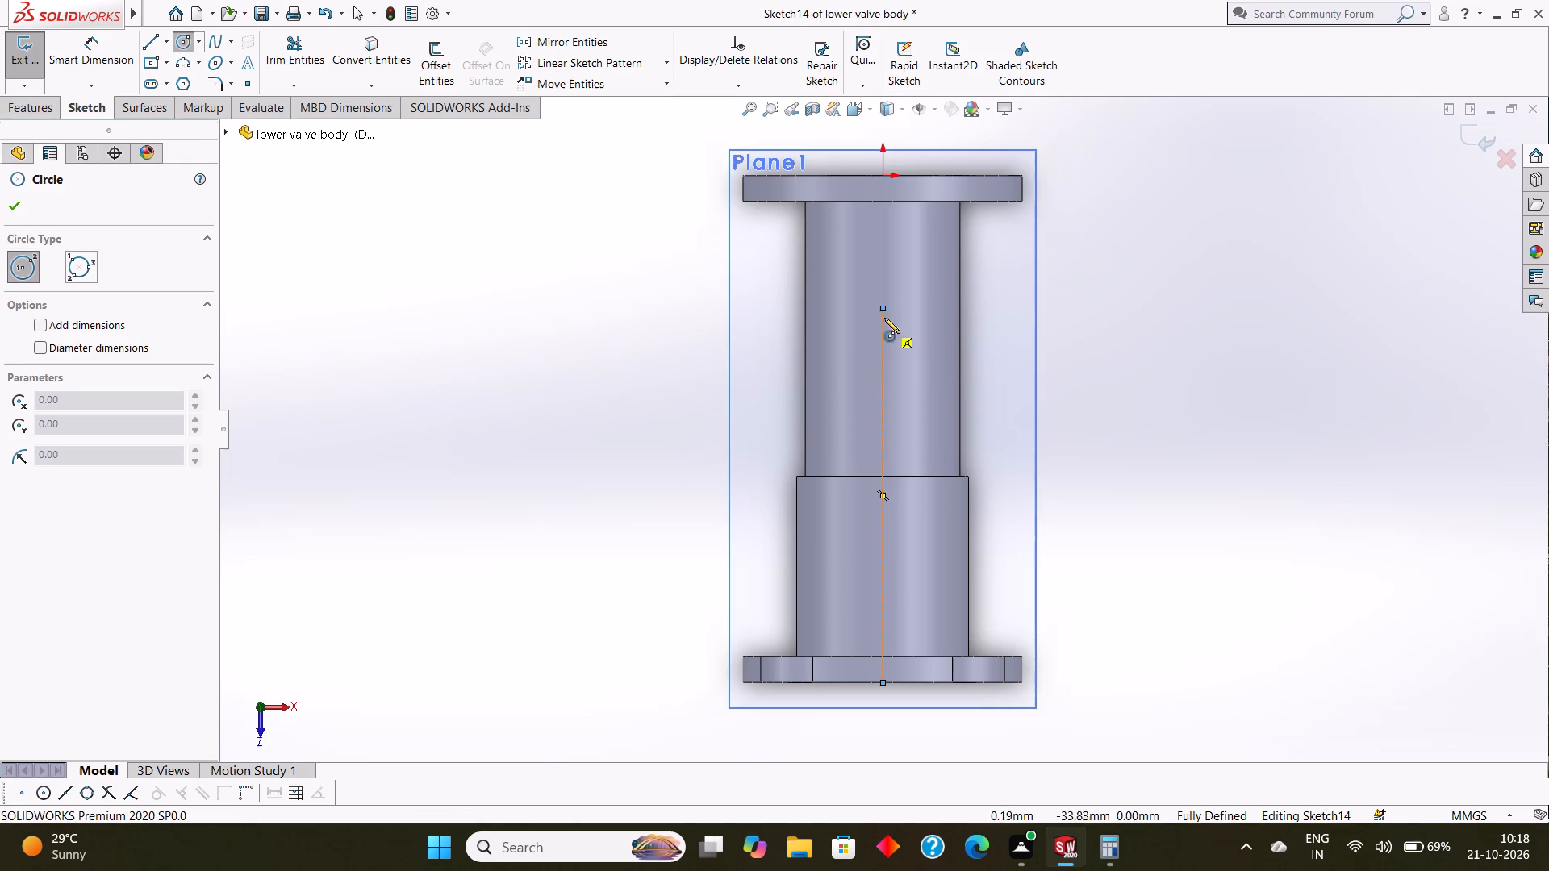
pyautogui.moveTo(883, 306); pyautogui.dragTo(948, 372)
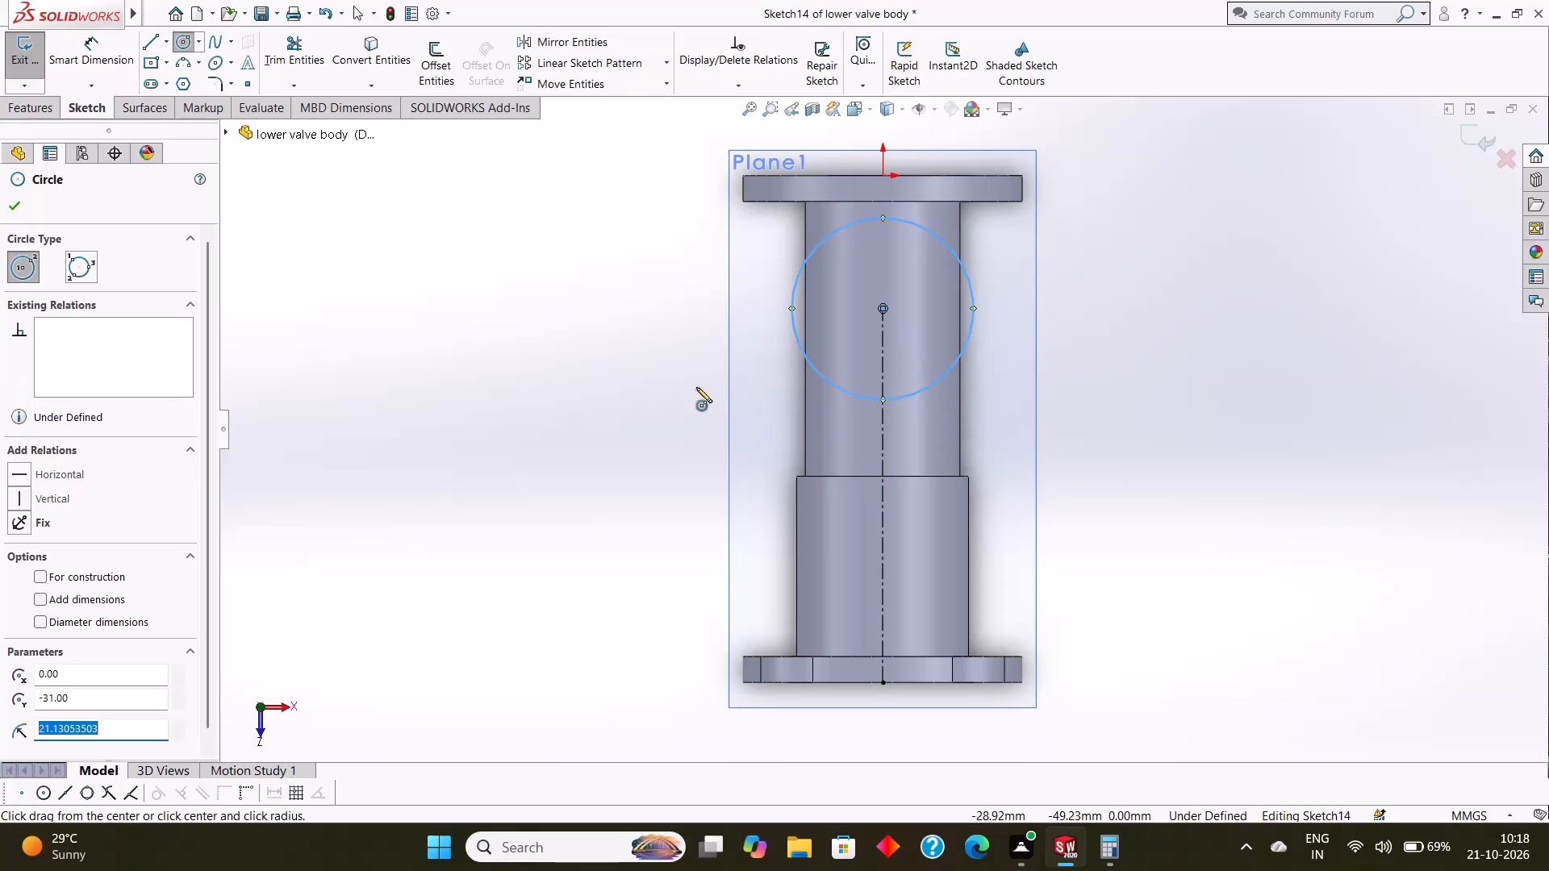
pyautogui.click(16, 207)
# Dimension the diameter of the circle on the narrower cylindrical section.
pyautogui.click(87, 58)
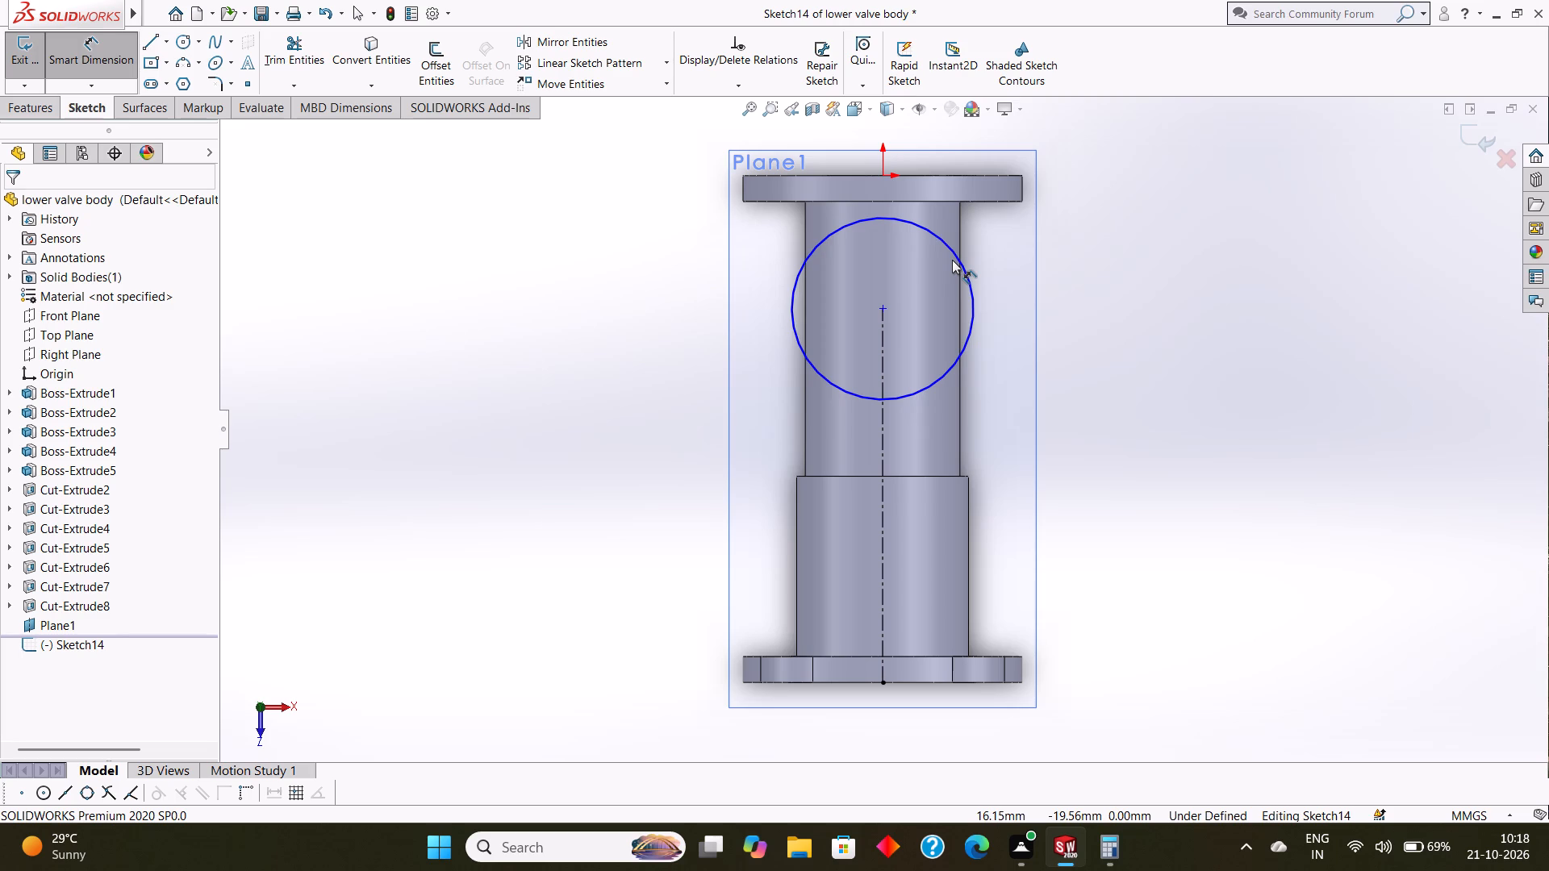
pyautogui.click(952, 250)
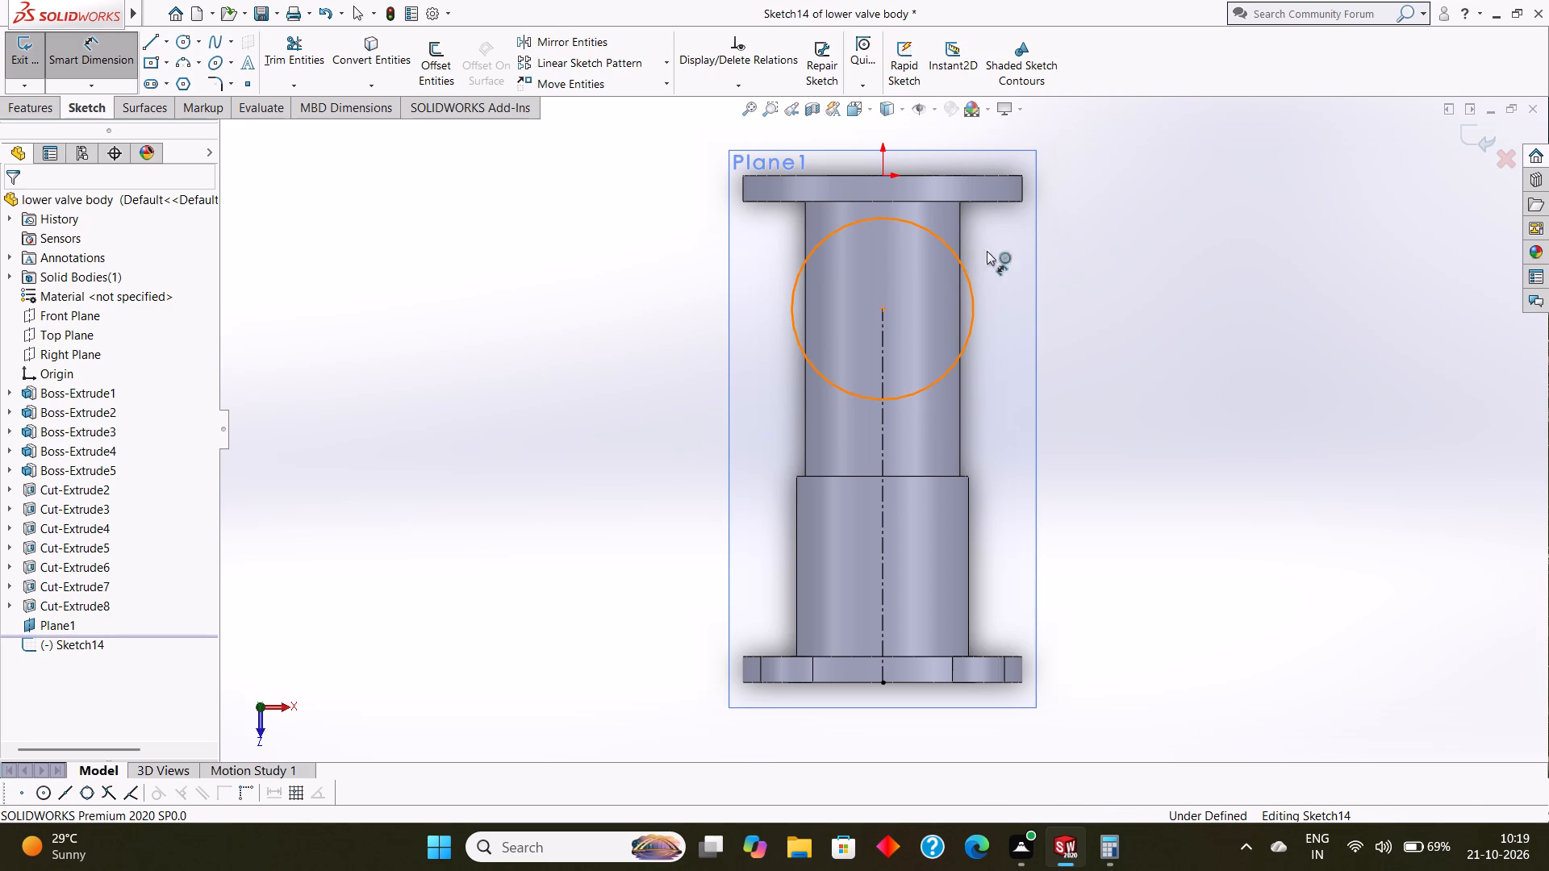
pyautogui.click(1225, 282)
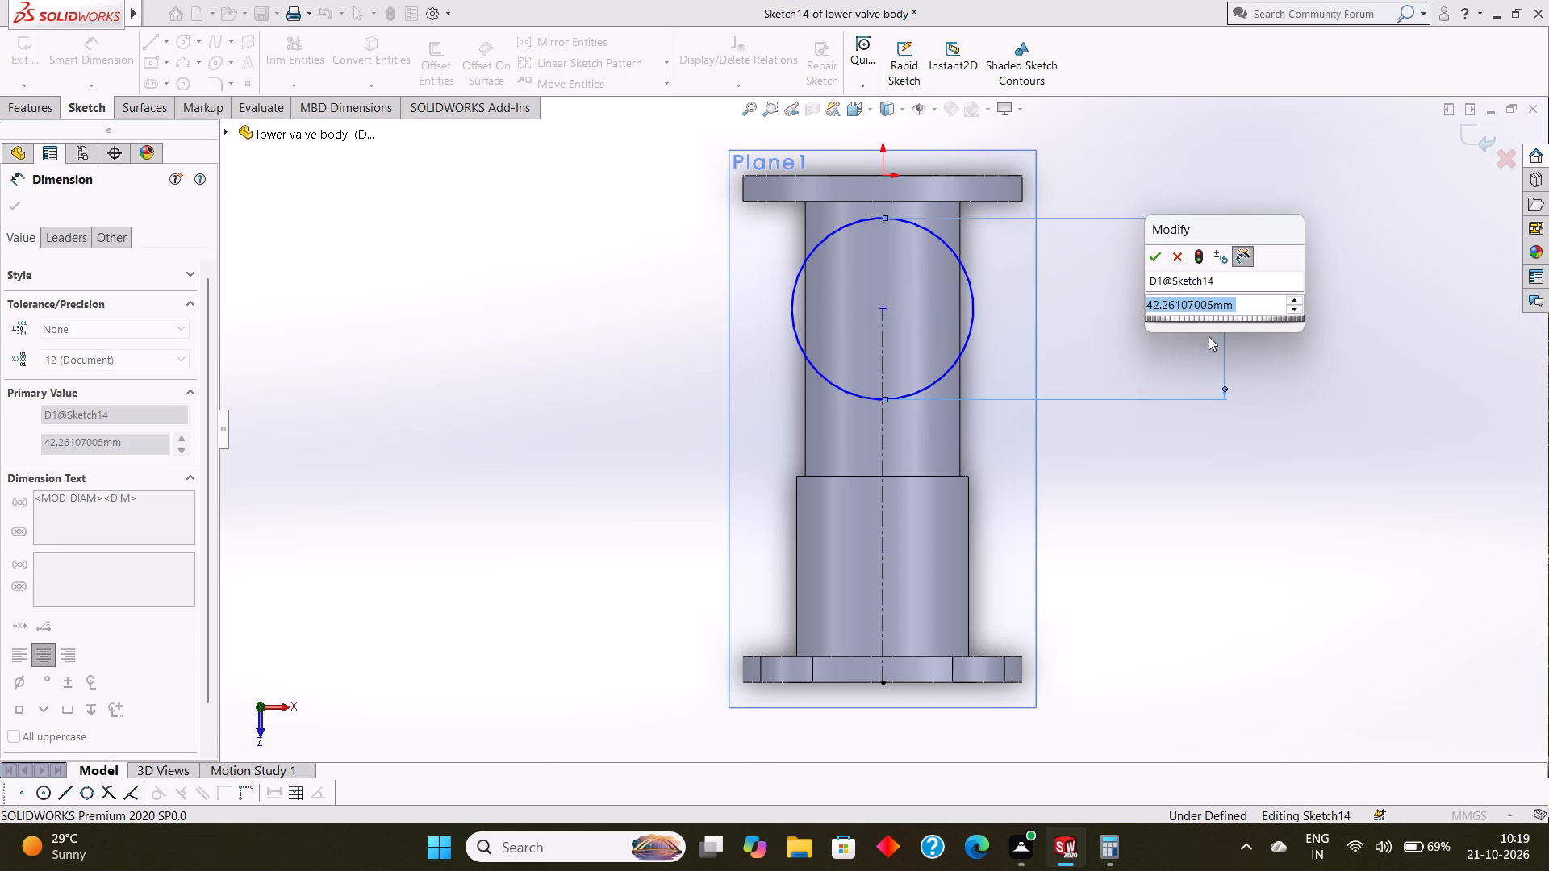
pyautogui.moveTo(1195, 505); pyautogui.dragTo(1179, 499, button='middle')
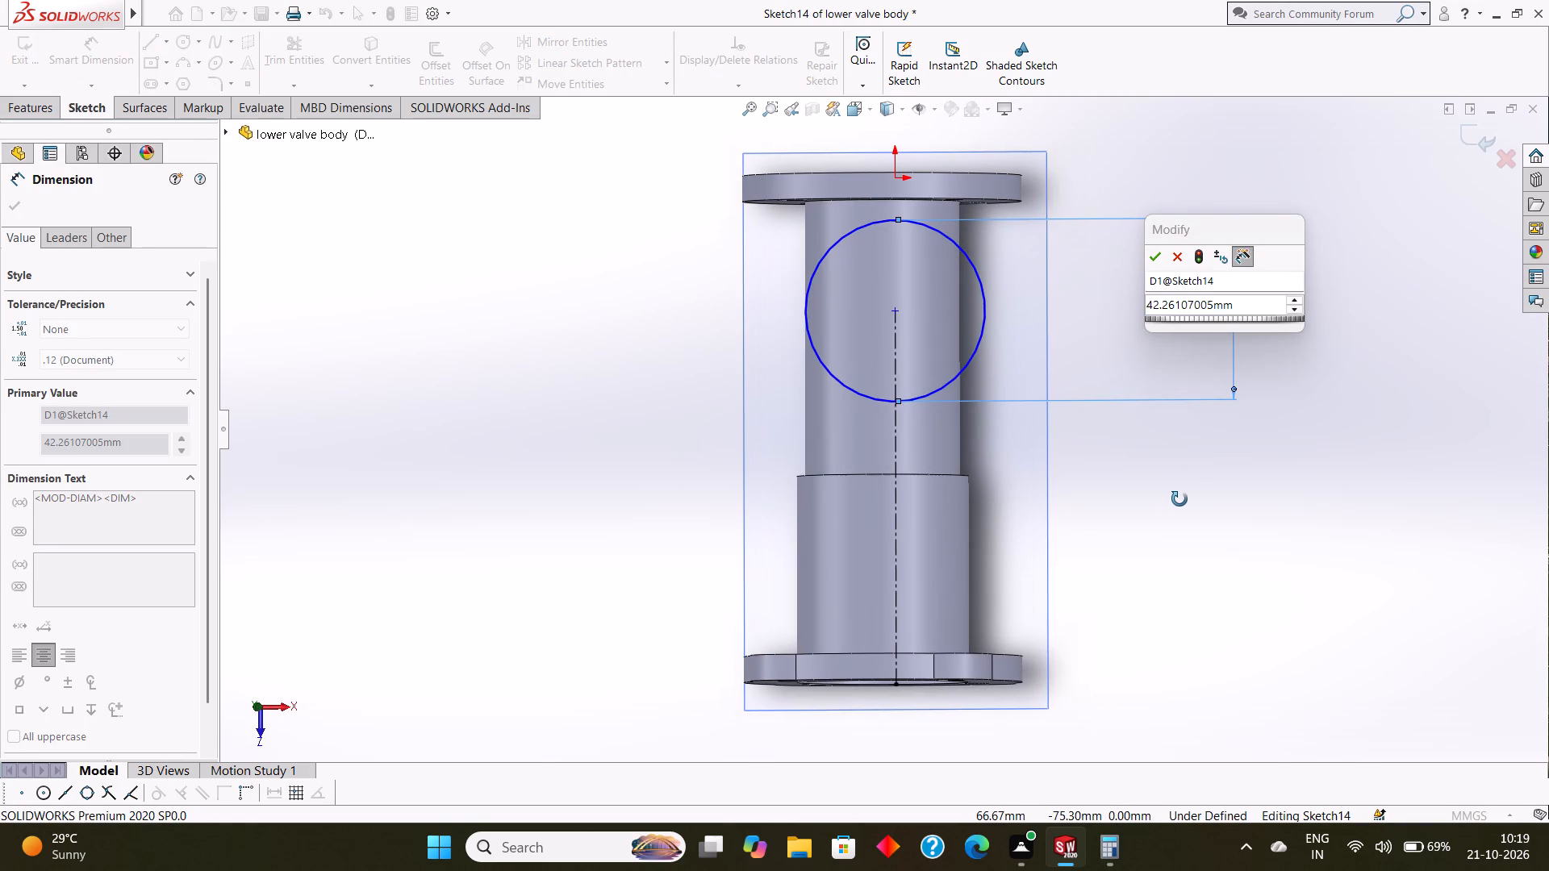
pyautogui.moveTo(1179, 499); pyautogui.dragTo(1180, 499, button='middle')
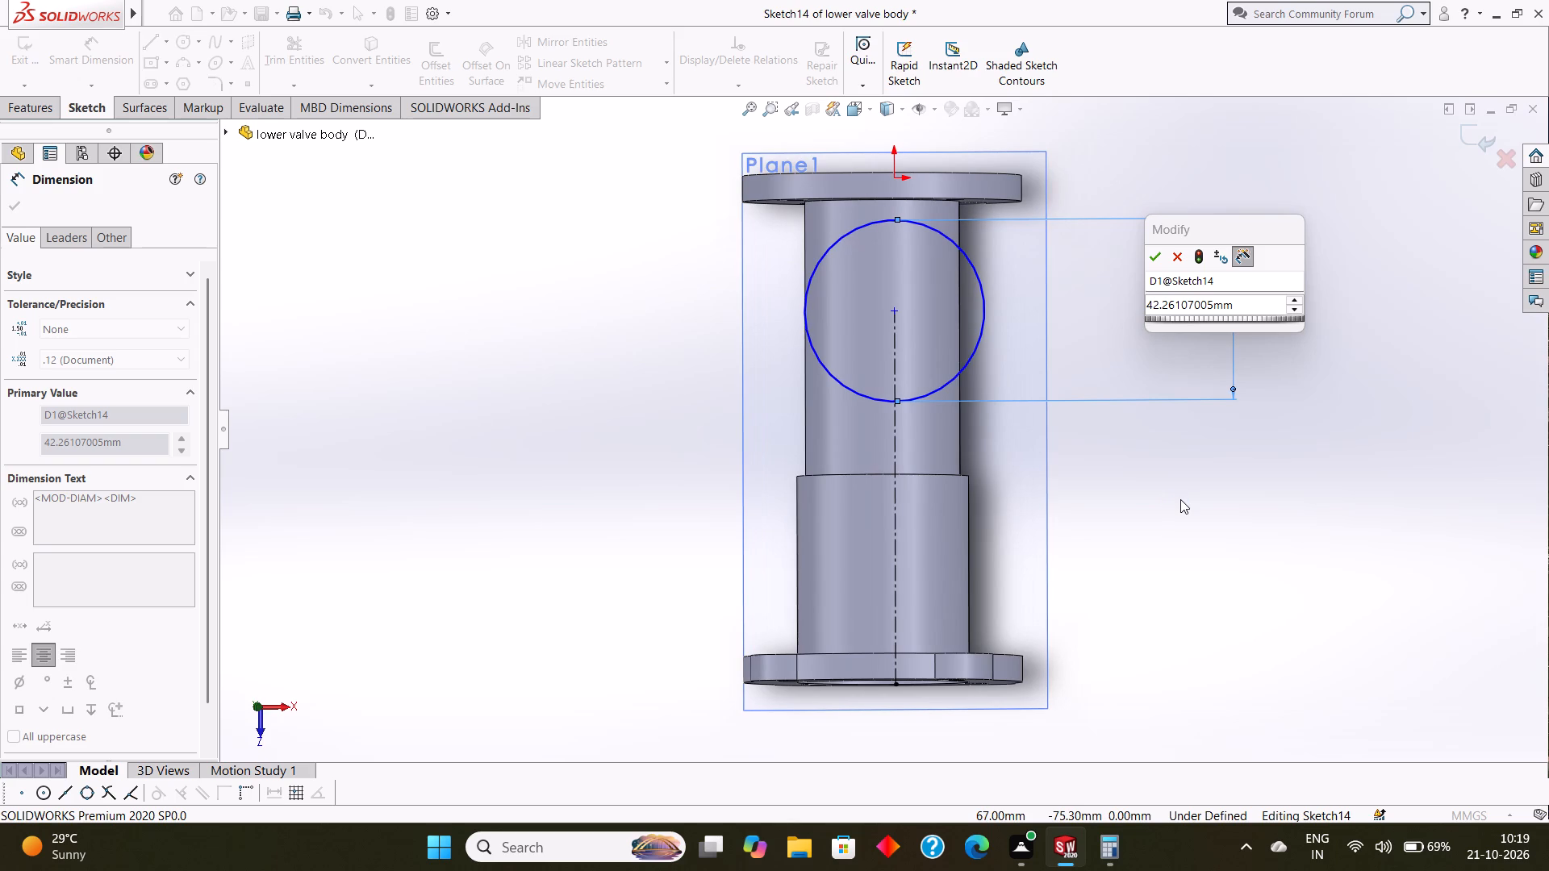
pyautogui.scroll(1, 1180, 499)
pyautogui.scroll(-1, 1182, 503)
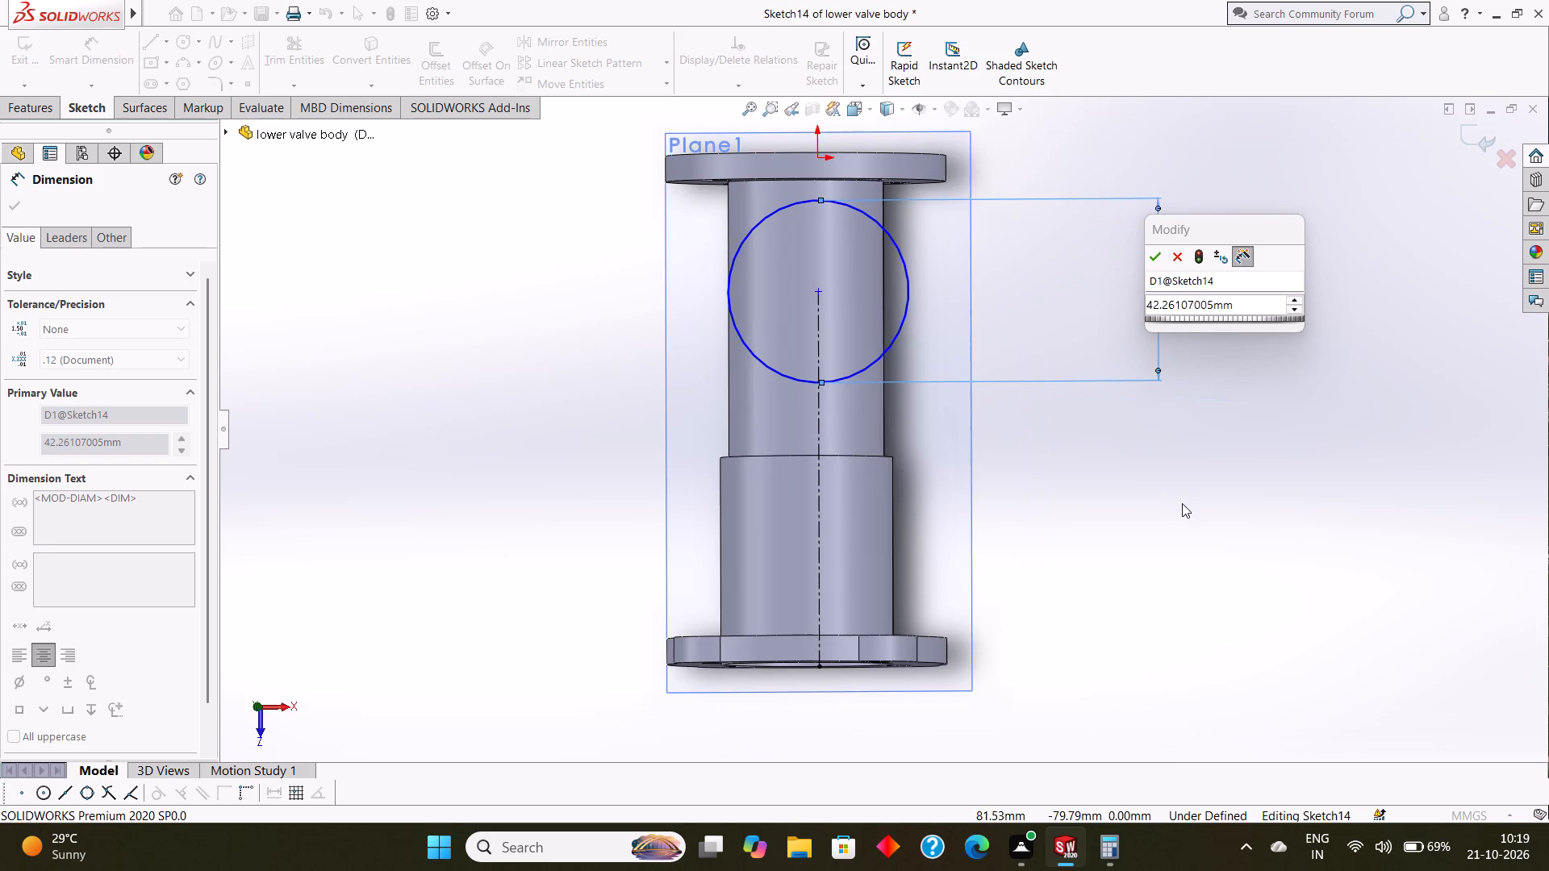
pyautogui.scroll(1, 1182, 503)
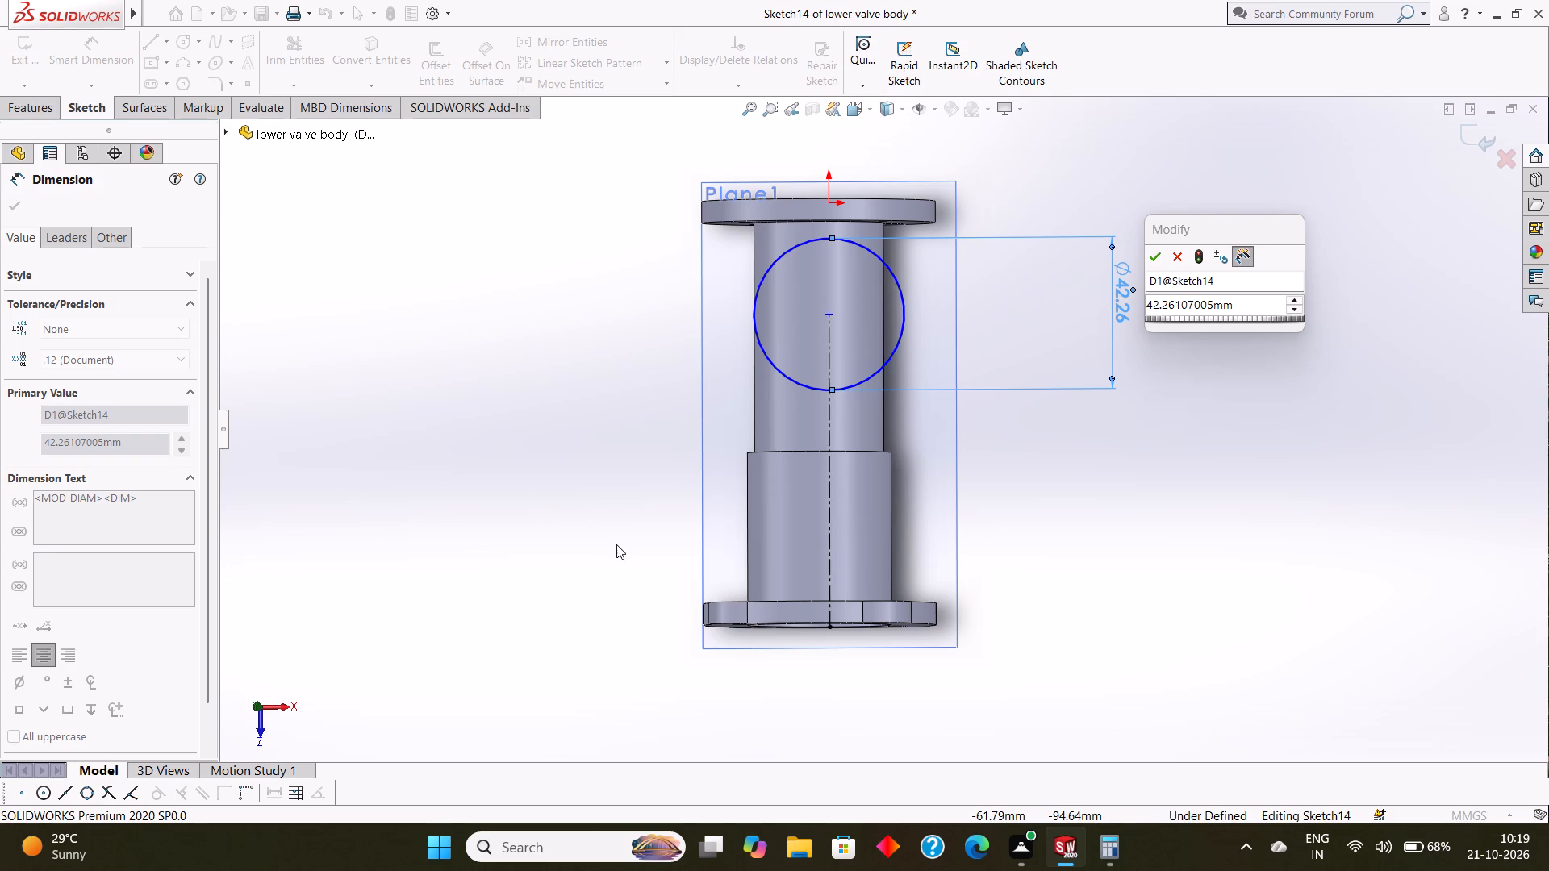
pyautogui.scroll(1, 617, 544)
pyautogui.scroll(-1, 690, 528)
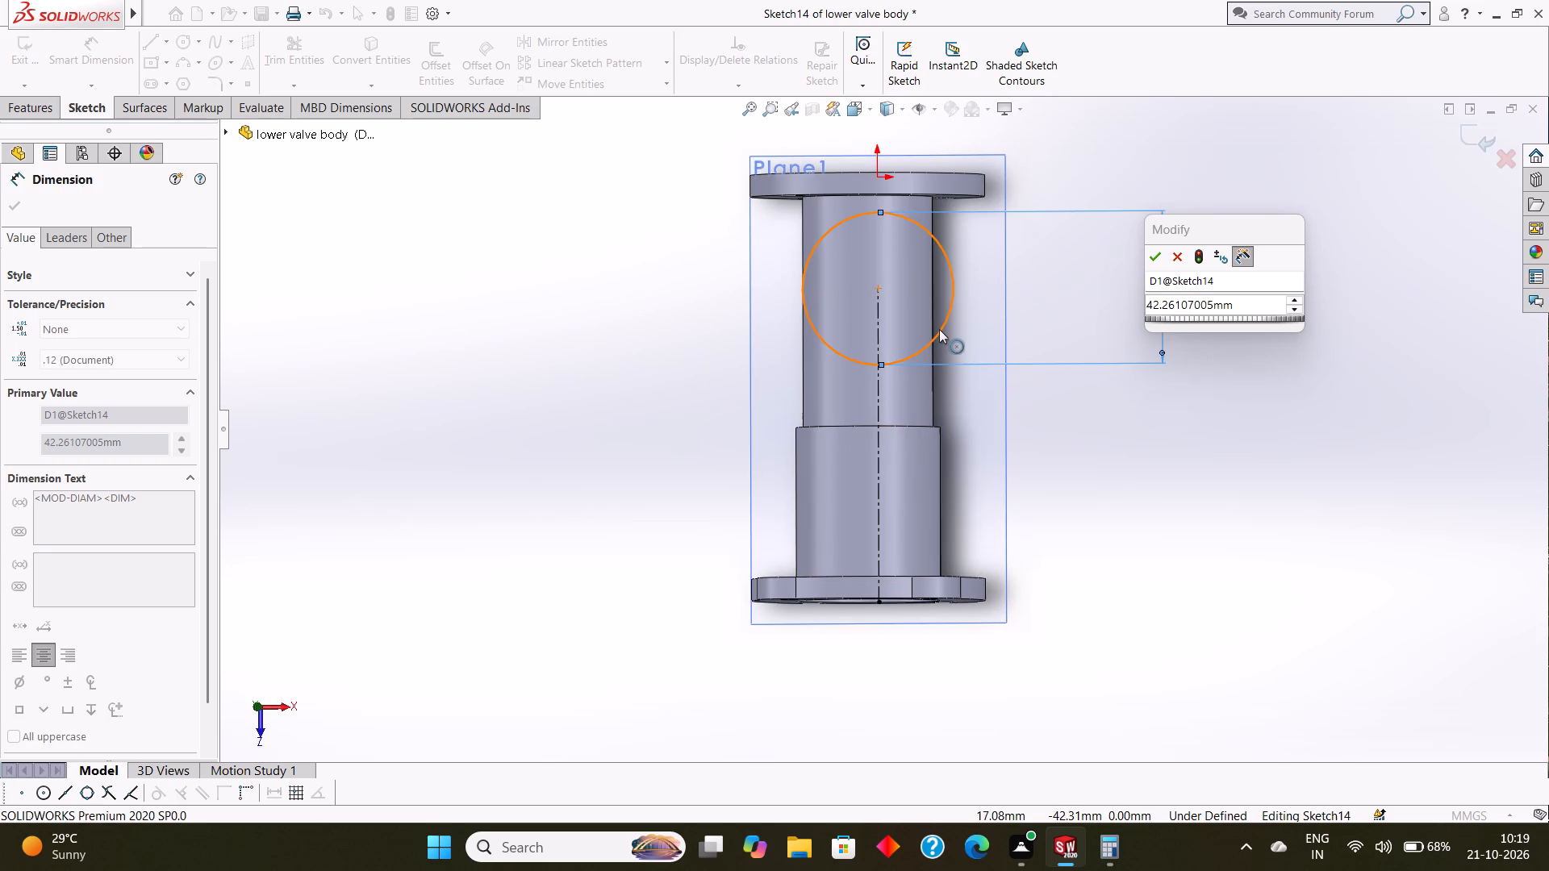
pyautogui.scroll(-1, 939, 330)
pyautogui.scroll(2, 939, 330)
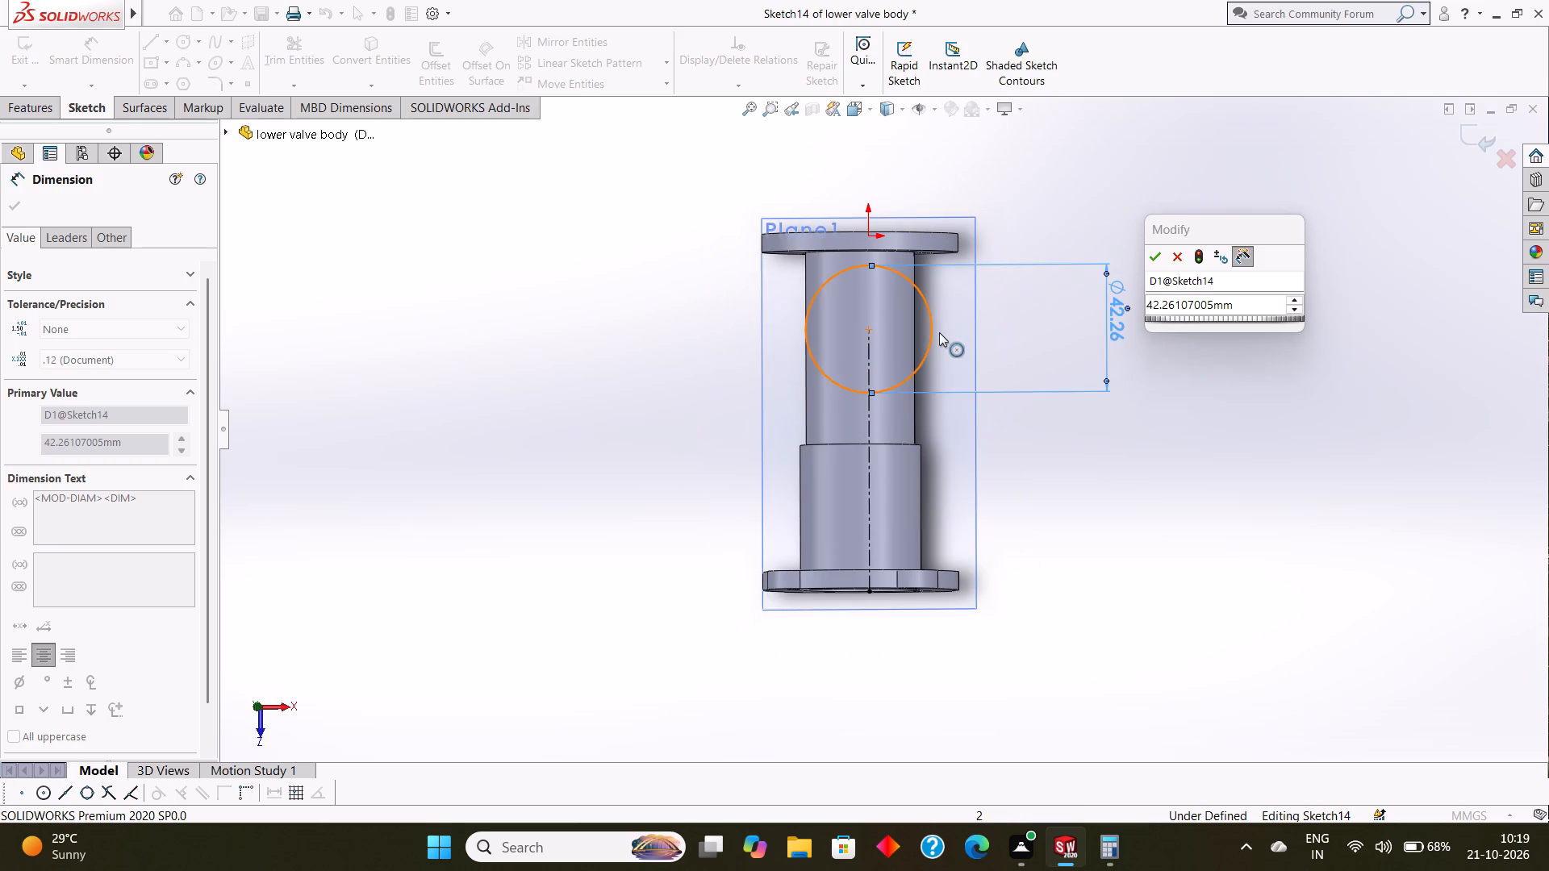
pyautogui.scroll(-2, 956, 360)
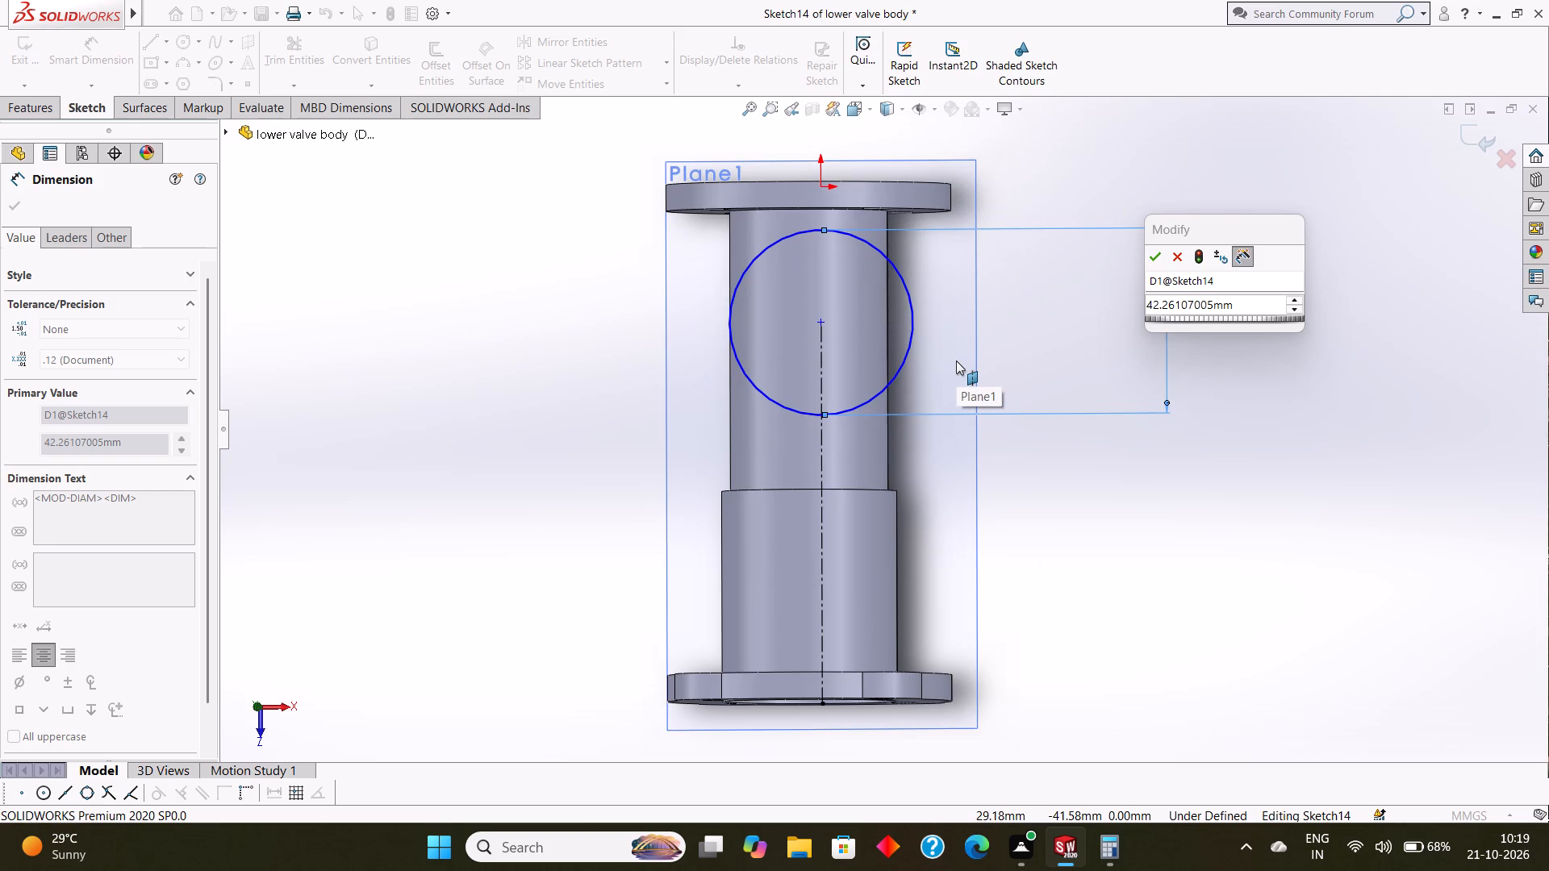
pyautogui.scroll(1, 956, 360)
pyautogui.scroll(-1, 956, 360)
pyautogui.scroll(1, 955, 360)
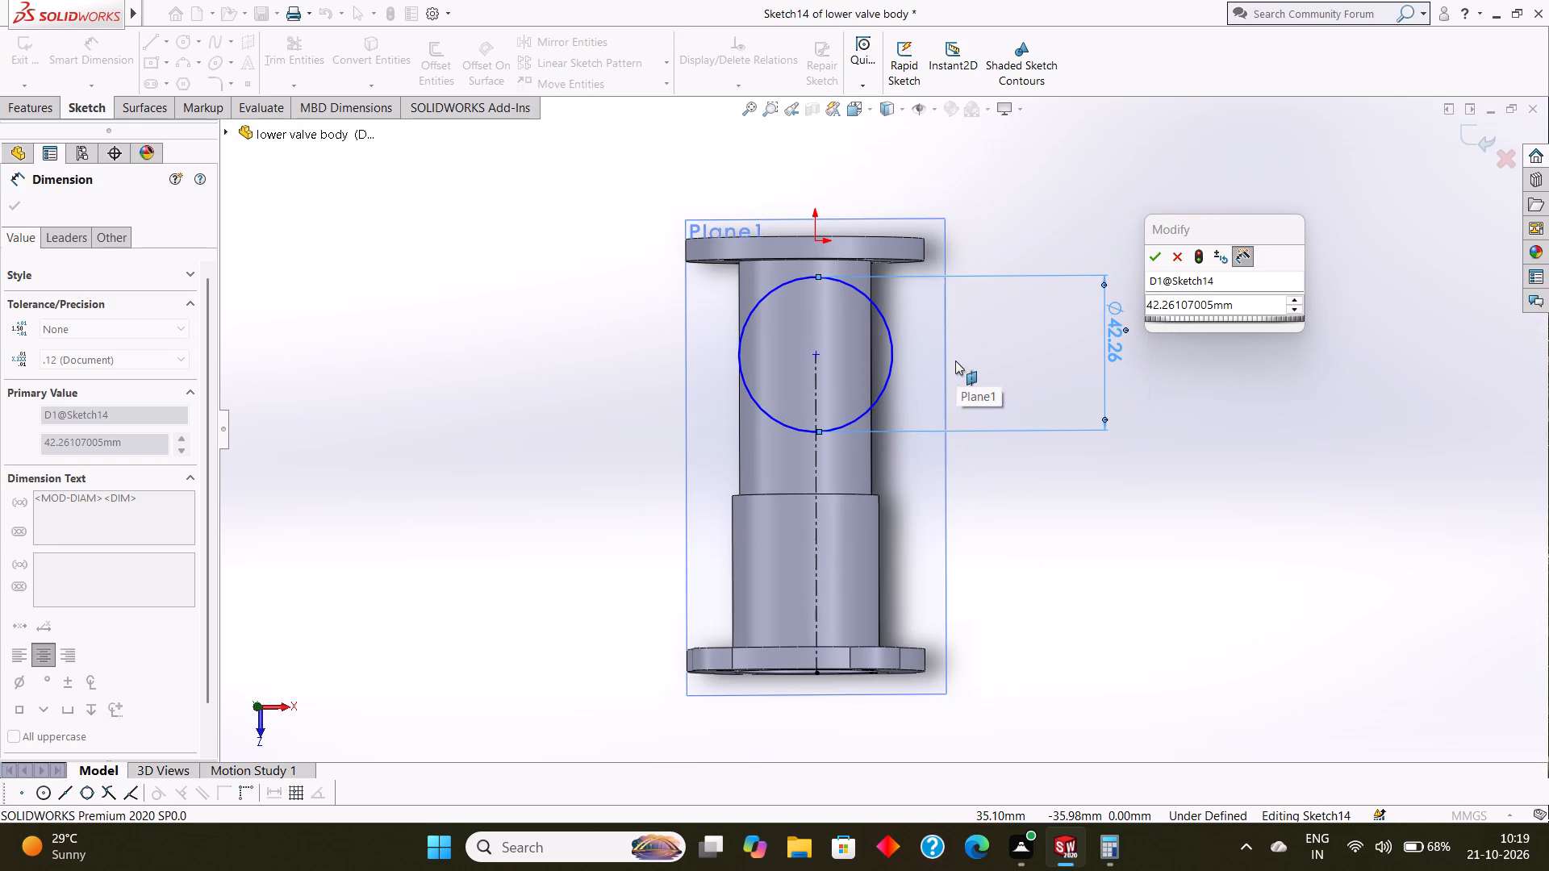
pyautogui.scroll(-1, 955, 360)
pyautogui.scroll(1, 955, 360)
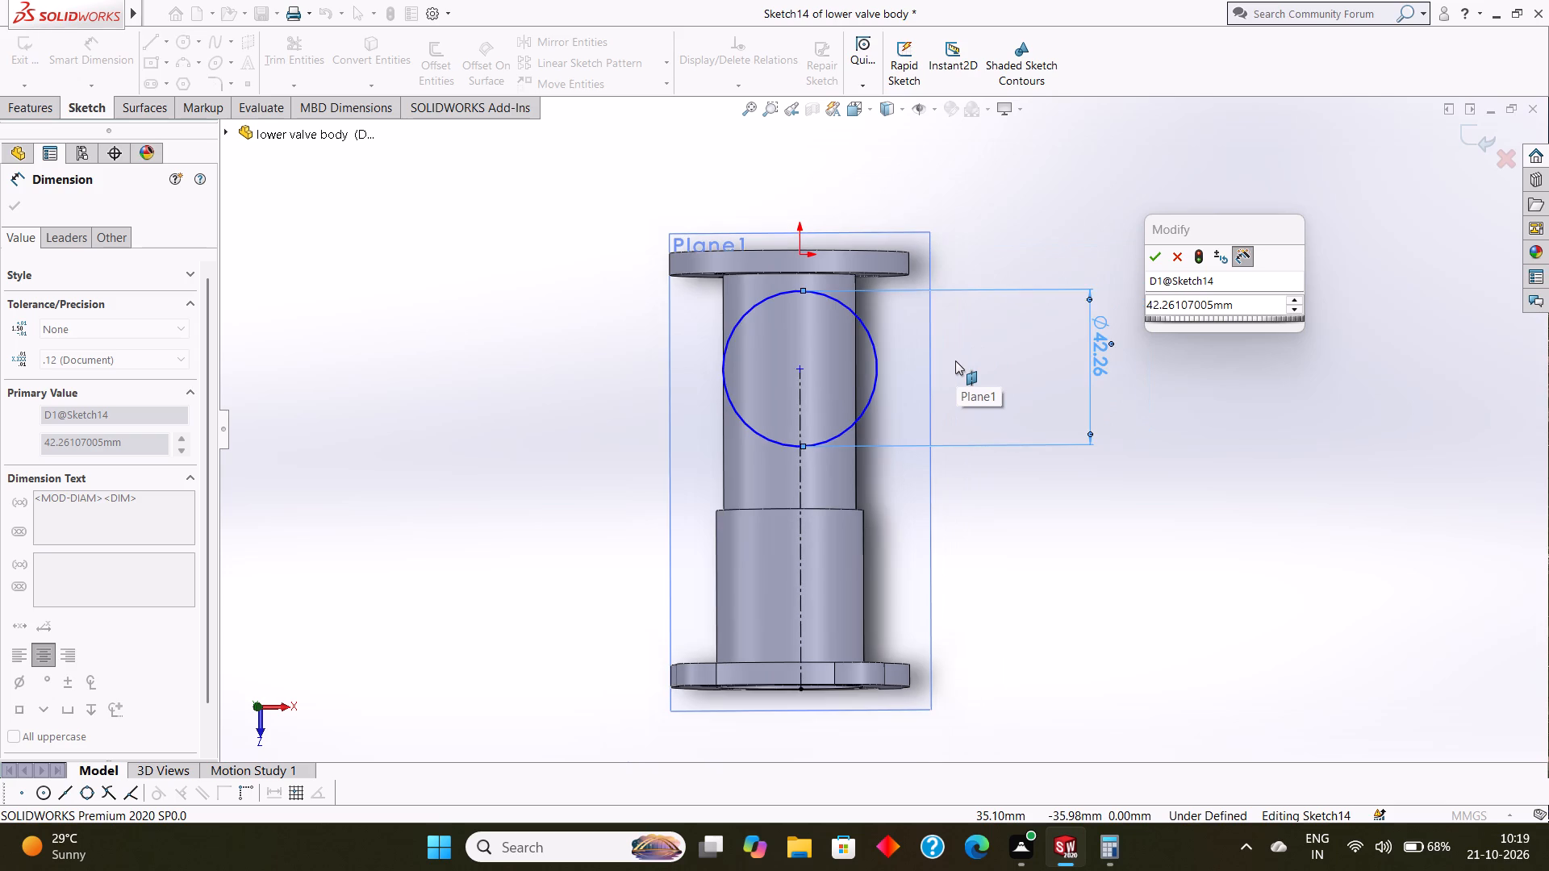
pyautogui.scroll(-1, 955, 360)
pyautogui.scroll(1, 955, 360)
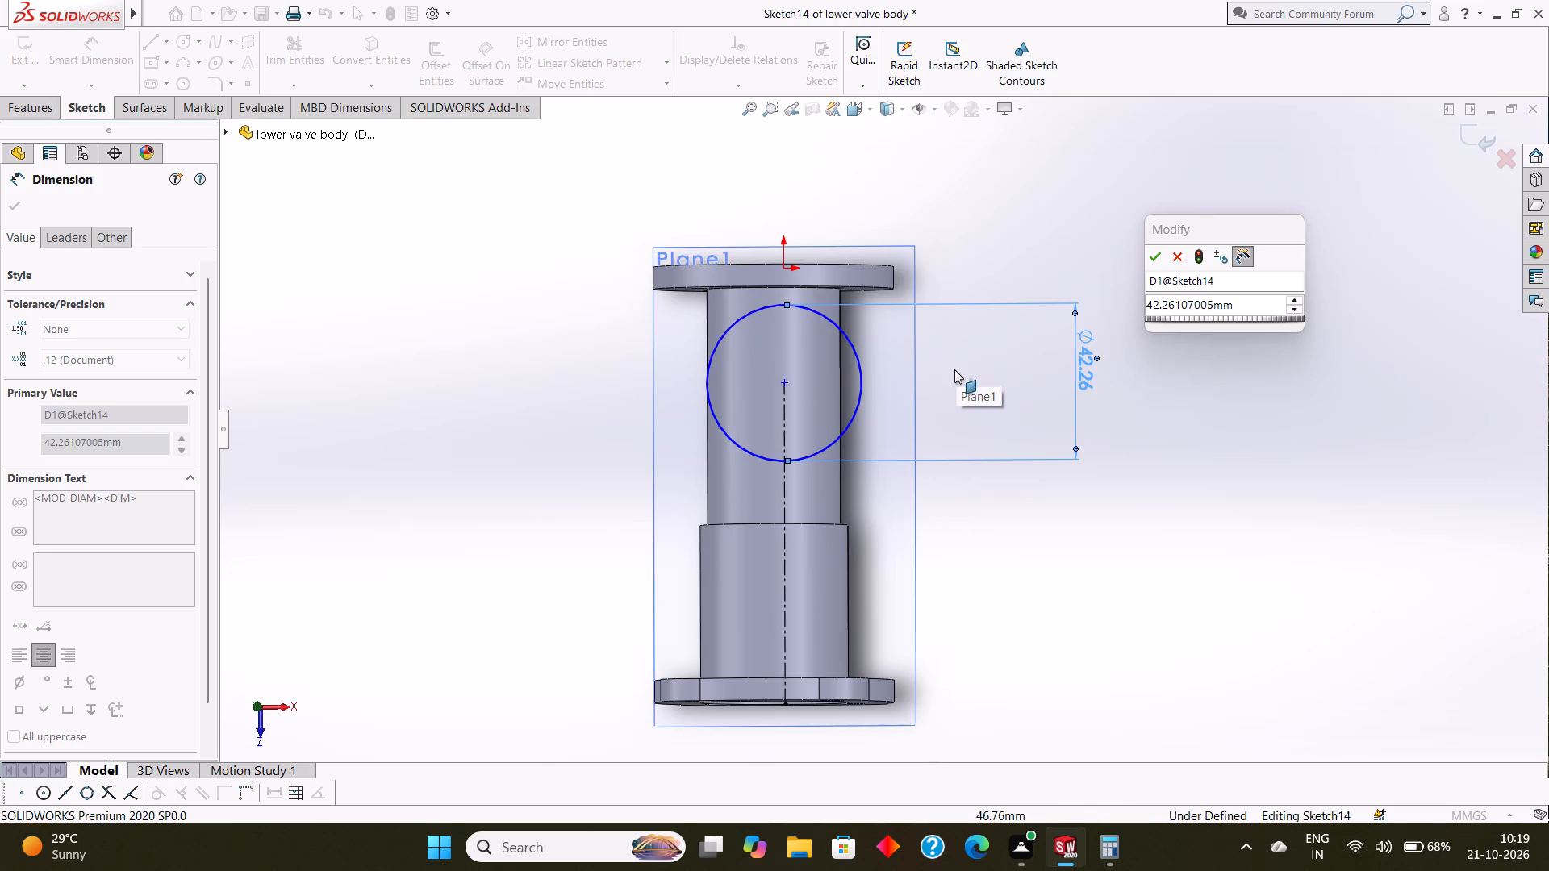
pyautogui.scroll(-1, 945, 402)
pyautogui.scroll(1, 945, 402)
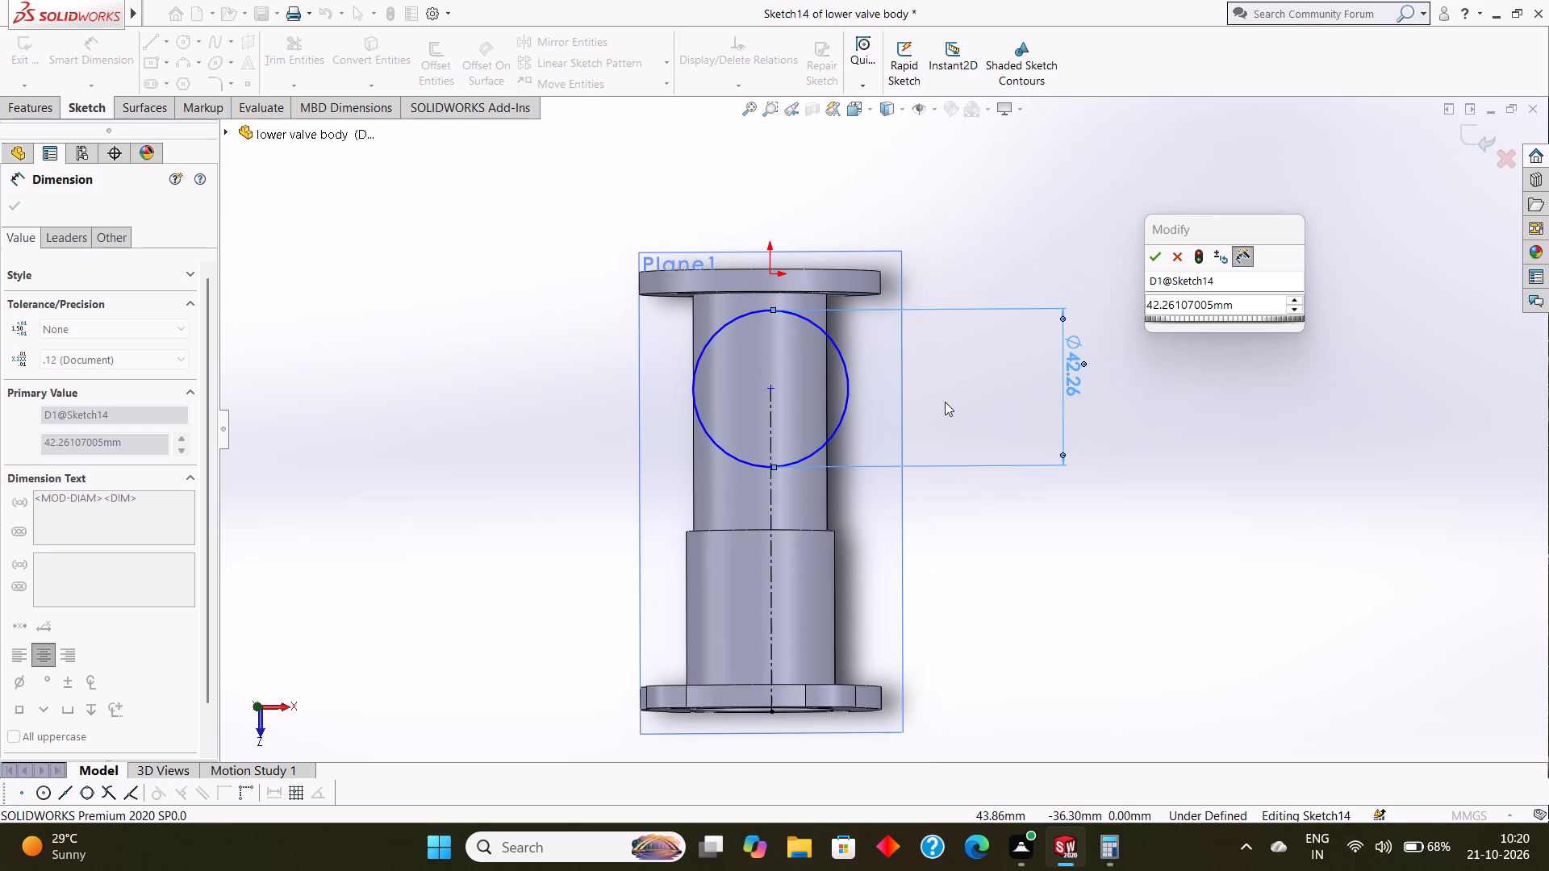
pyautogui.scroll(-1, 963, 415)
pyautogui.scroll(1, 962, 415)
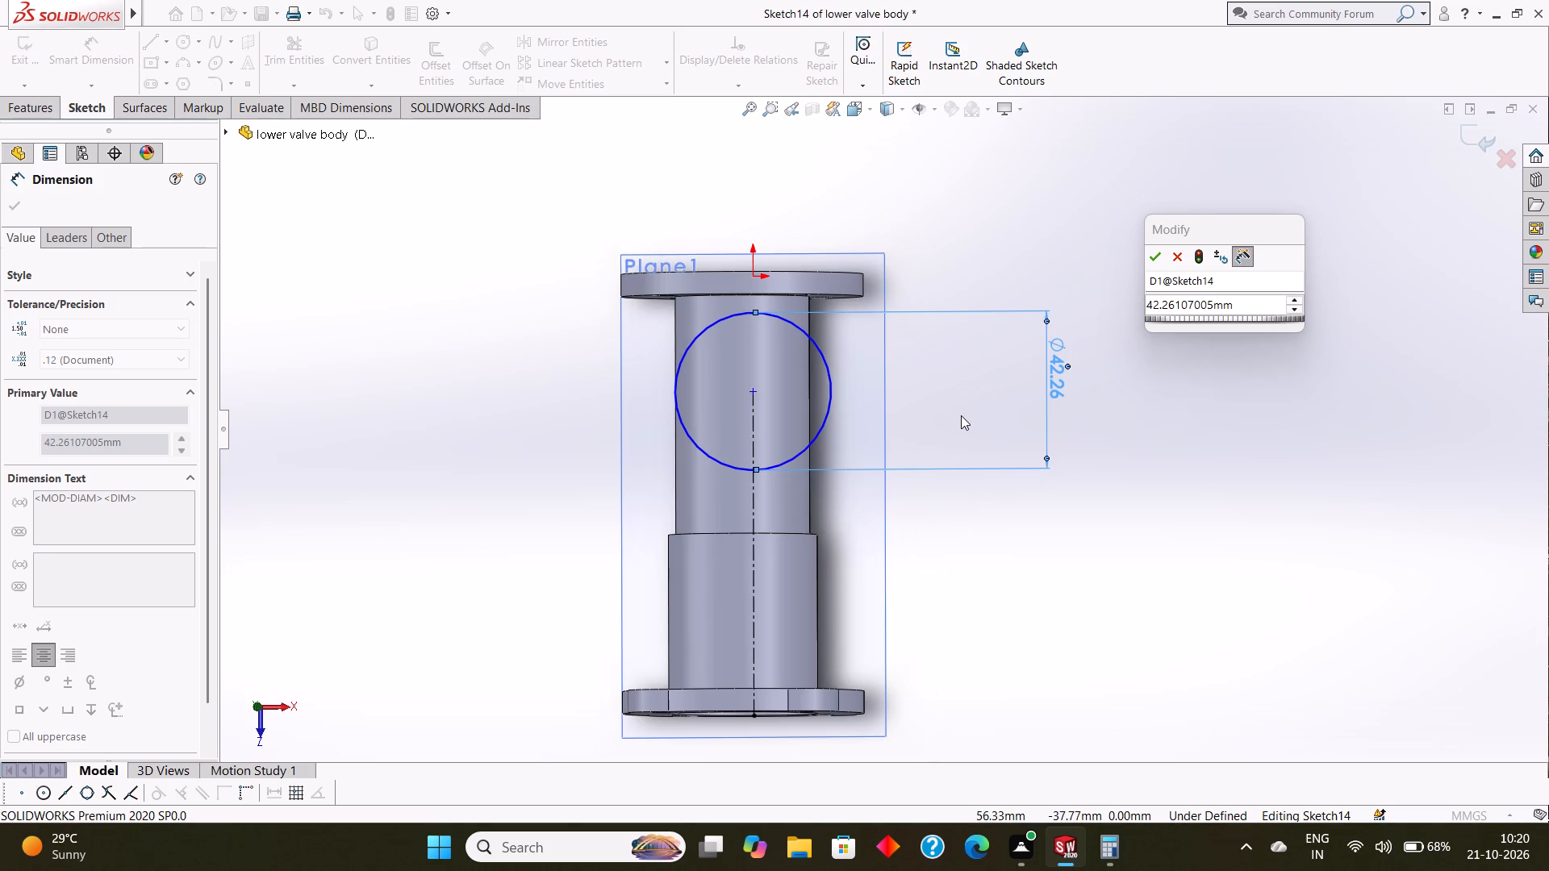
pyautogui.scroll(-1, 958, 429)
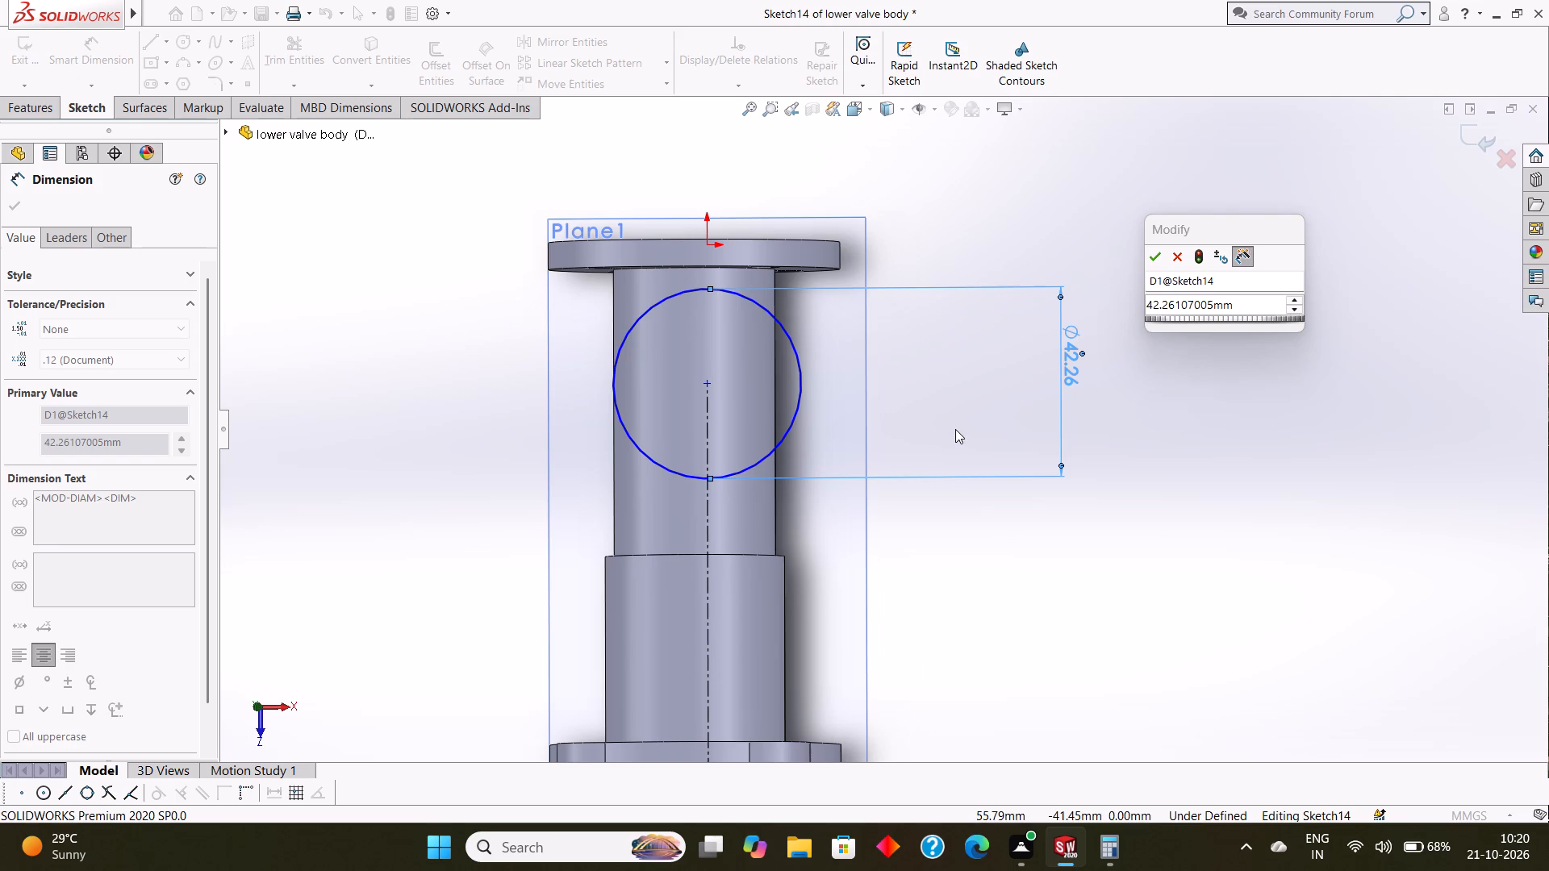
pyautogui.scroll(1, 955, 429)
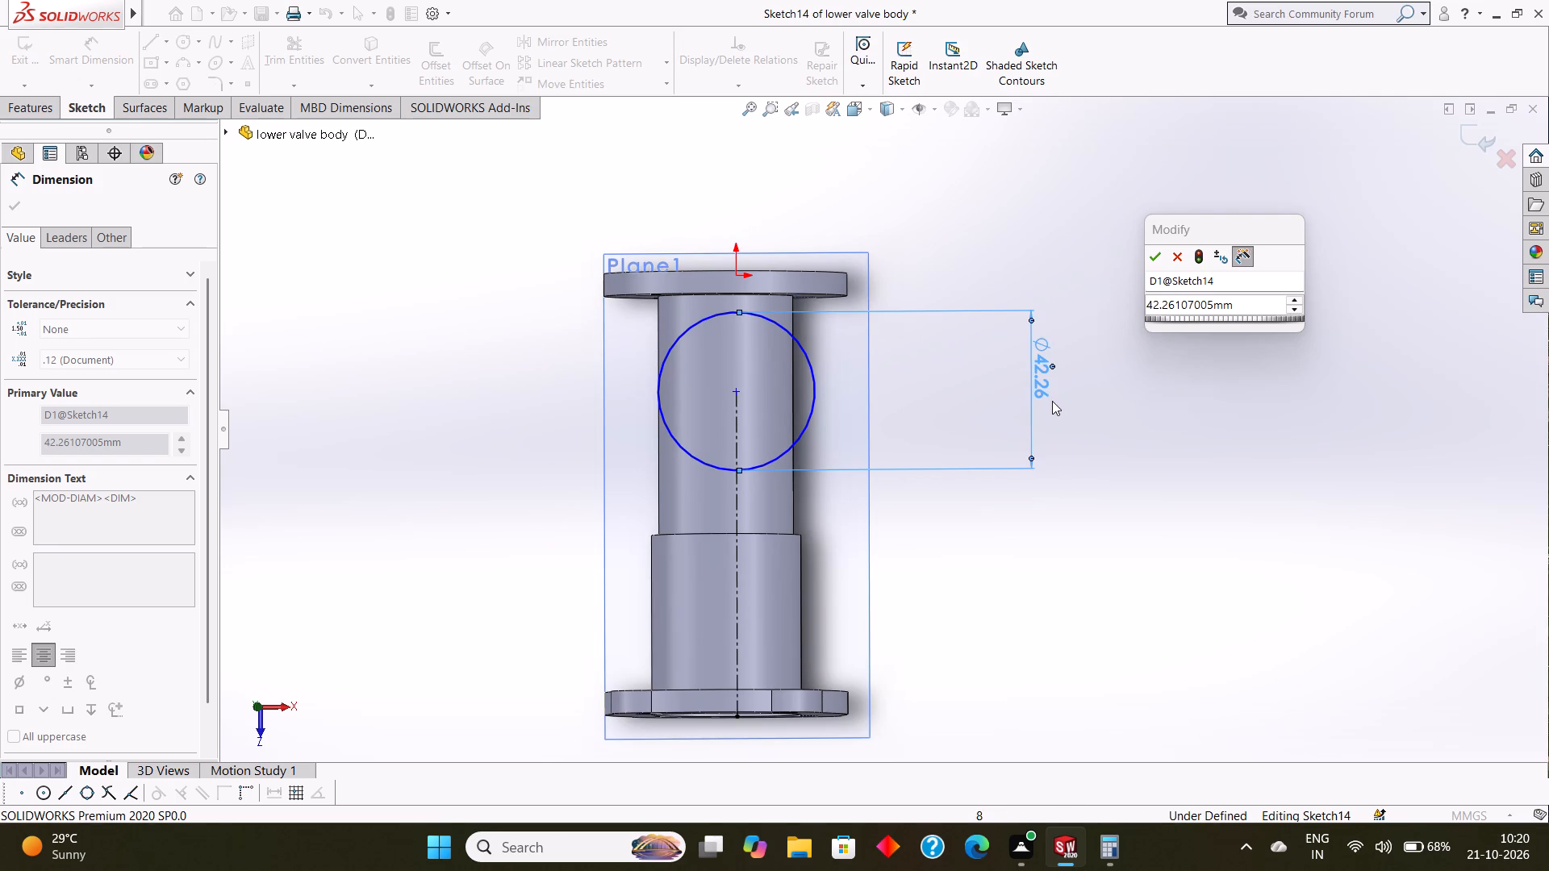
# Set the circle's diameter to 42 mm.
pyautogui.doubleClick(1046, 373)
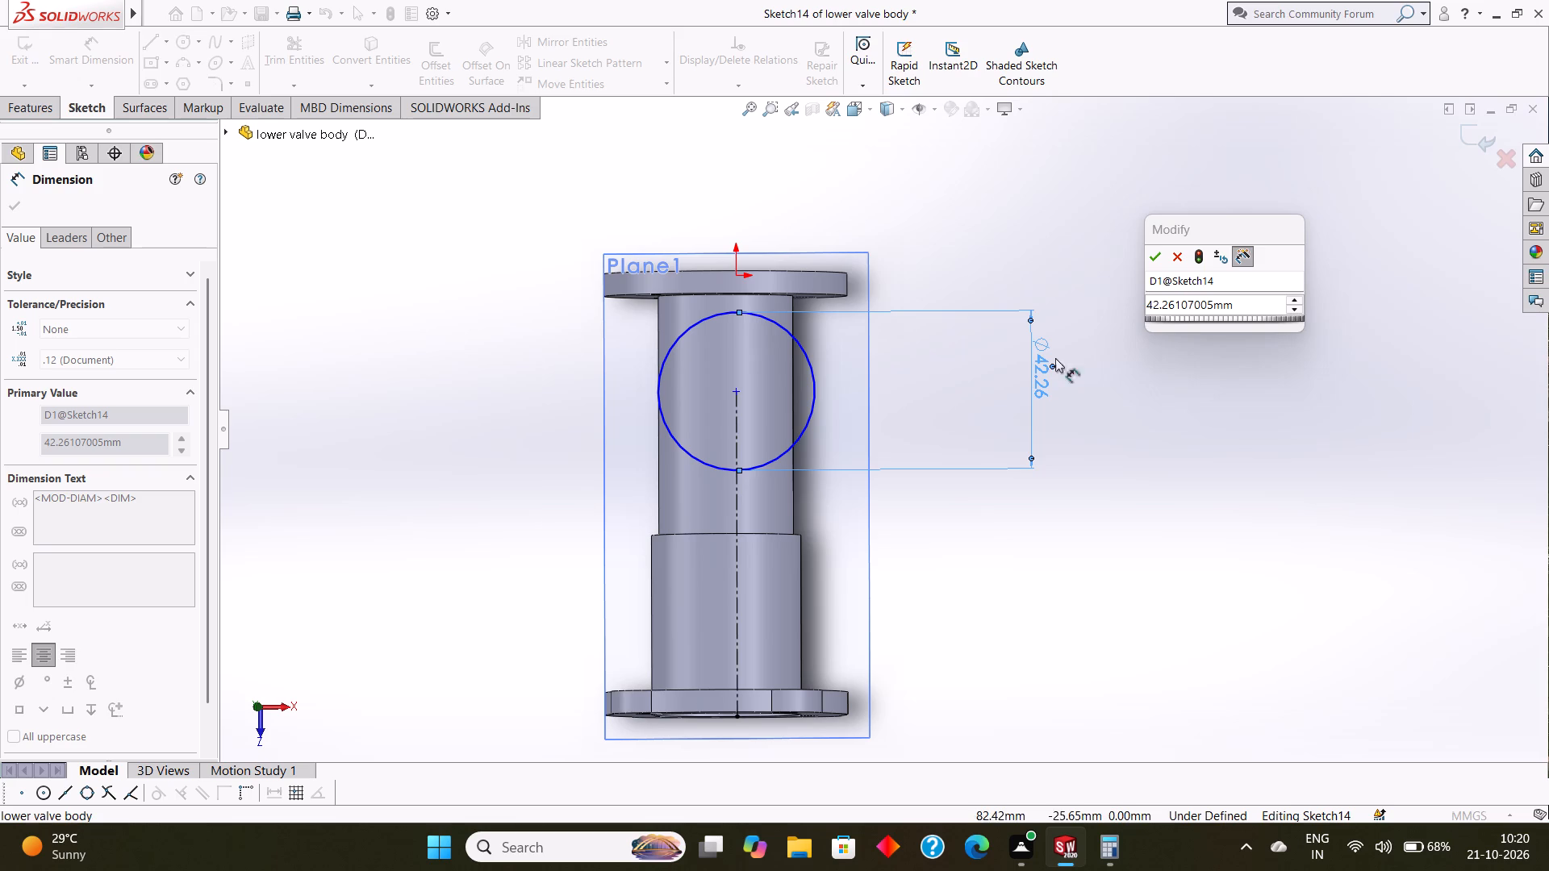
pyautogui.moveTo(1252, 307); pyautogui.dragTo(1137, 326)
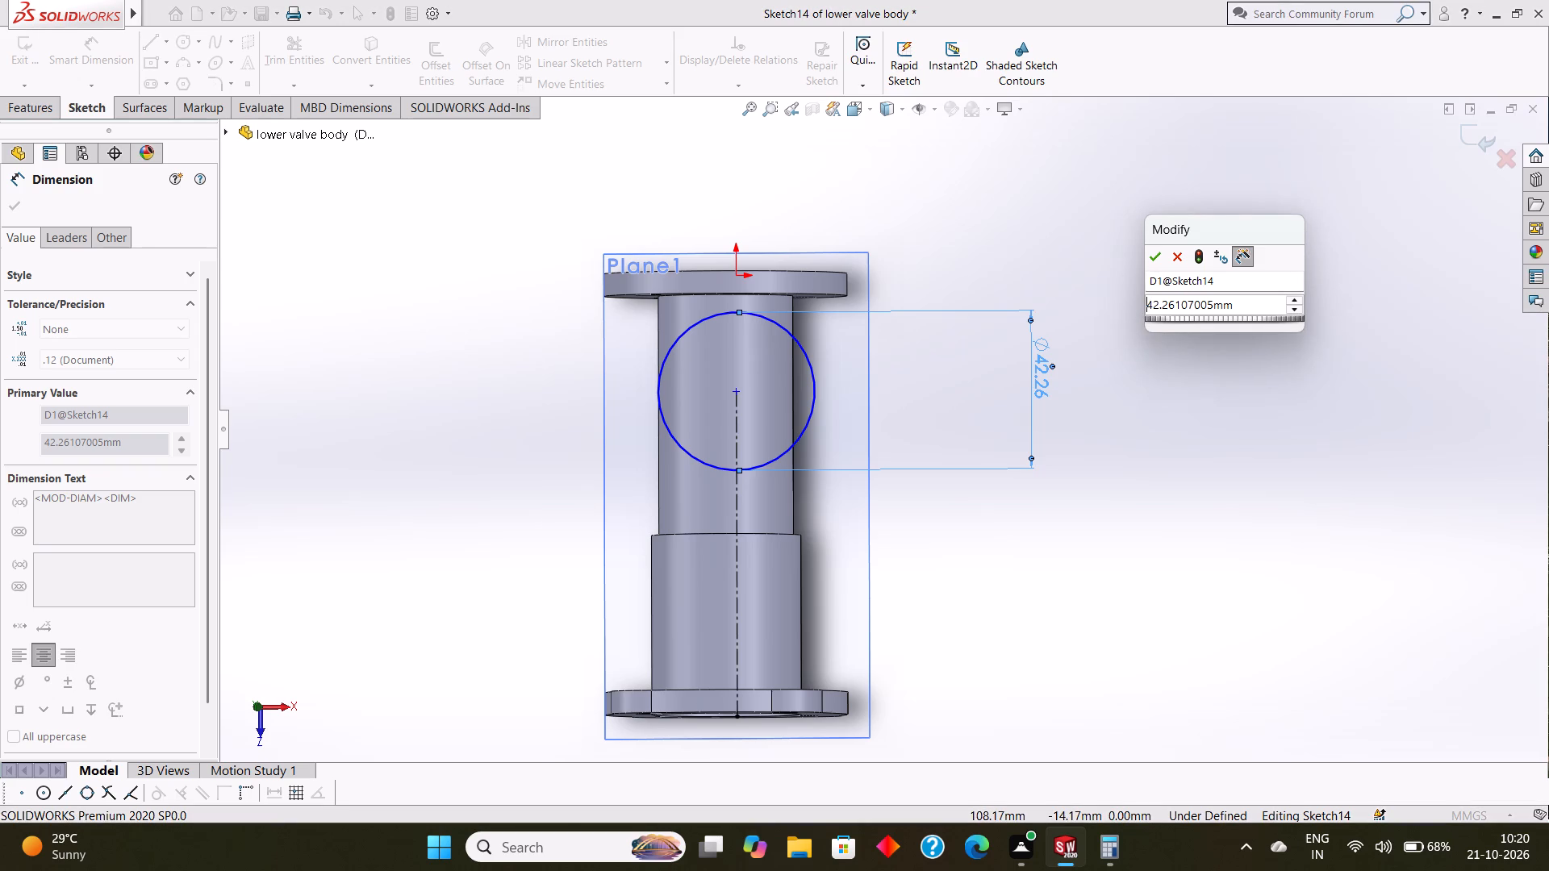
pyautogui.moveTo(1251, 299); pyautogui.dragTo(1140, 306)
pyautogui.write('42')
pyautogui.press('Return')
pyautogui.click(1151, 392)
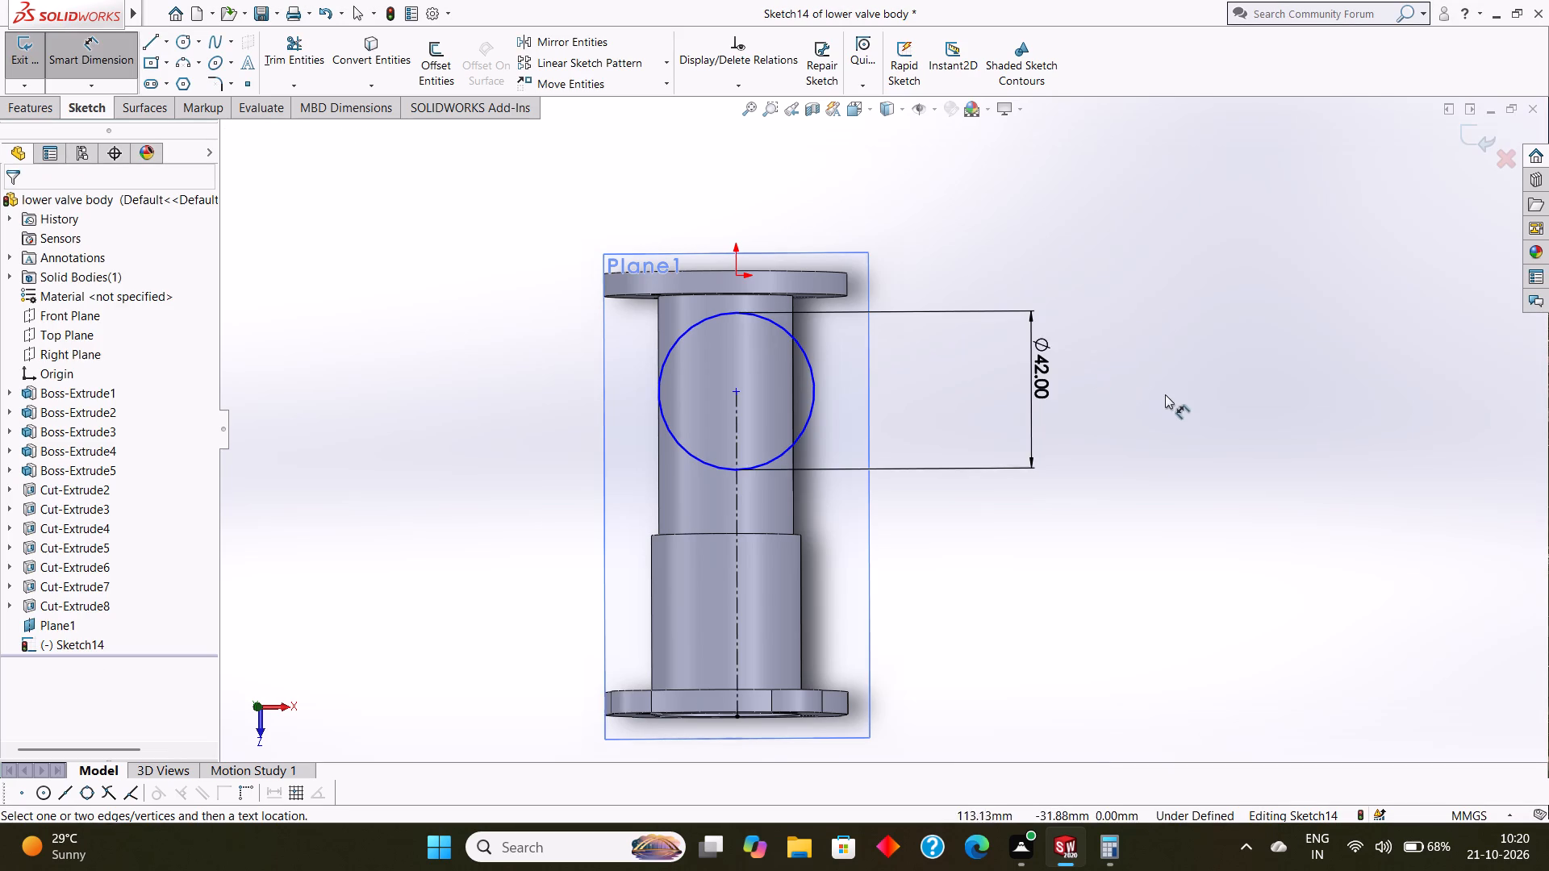
# Inspect from the side how the sketched circle and its offset plane sit relative to the valve body.
pyautogui.moveTo(1207, 395); pyautogui.dragTo(1041, 414, button='middle')
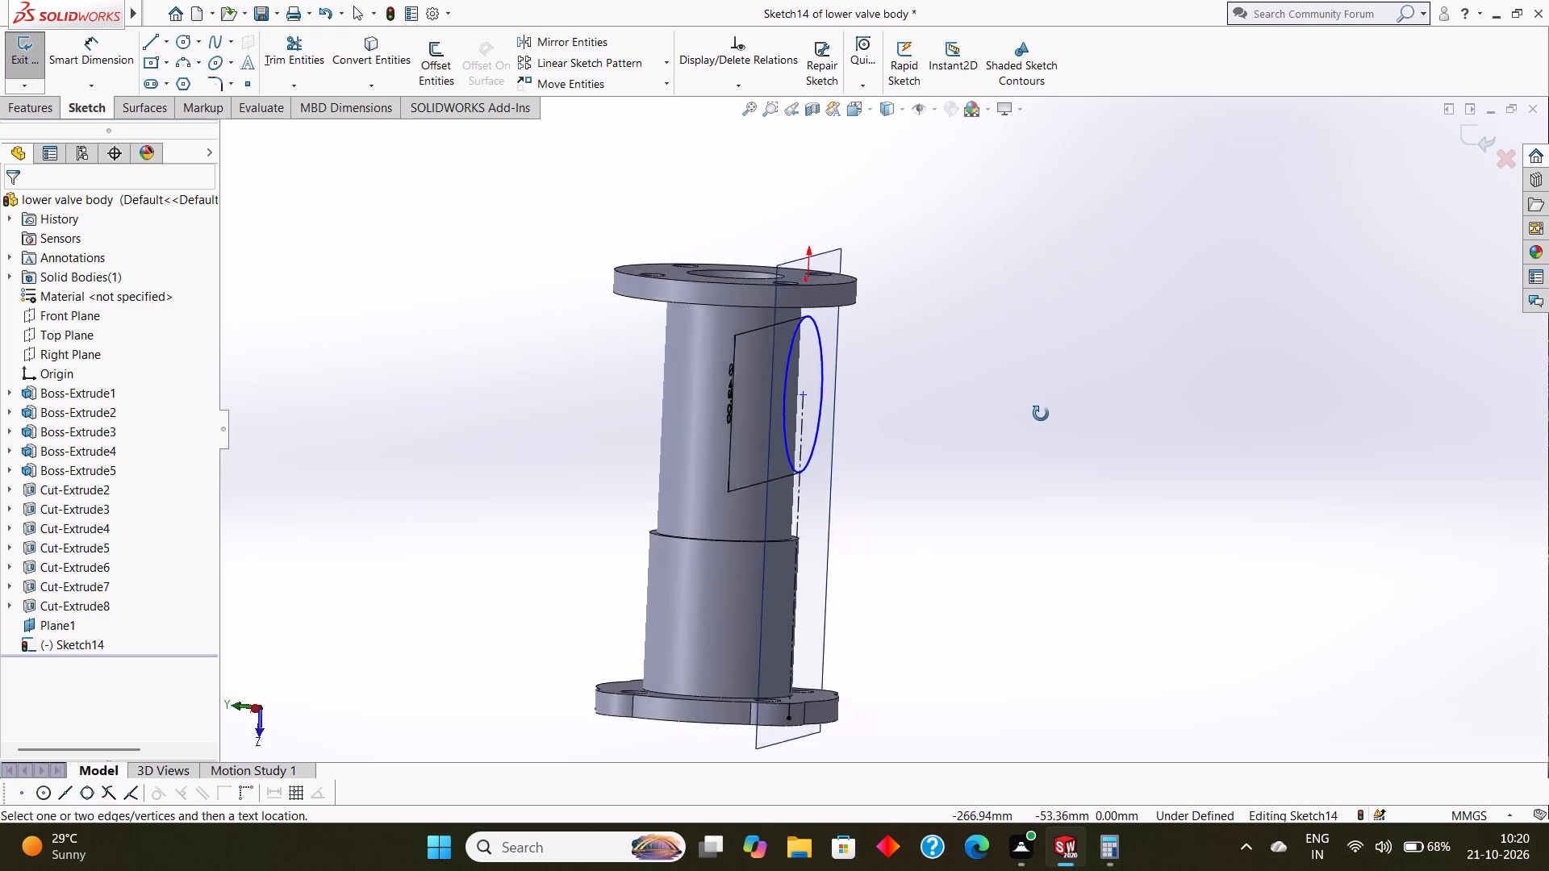
pyautogui.moveTo(1041, 414); pyautogui.dragTo(1063, 406, button='middle')
pyautogui.middleClick(1083, 407)
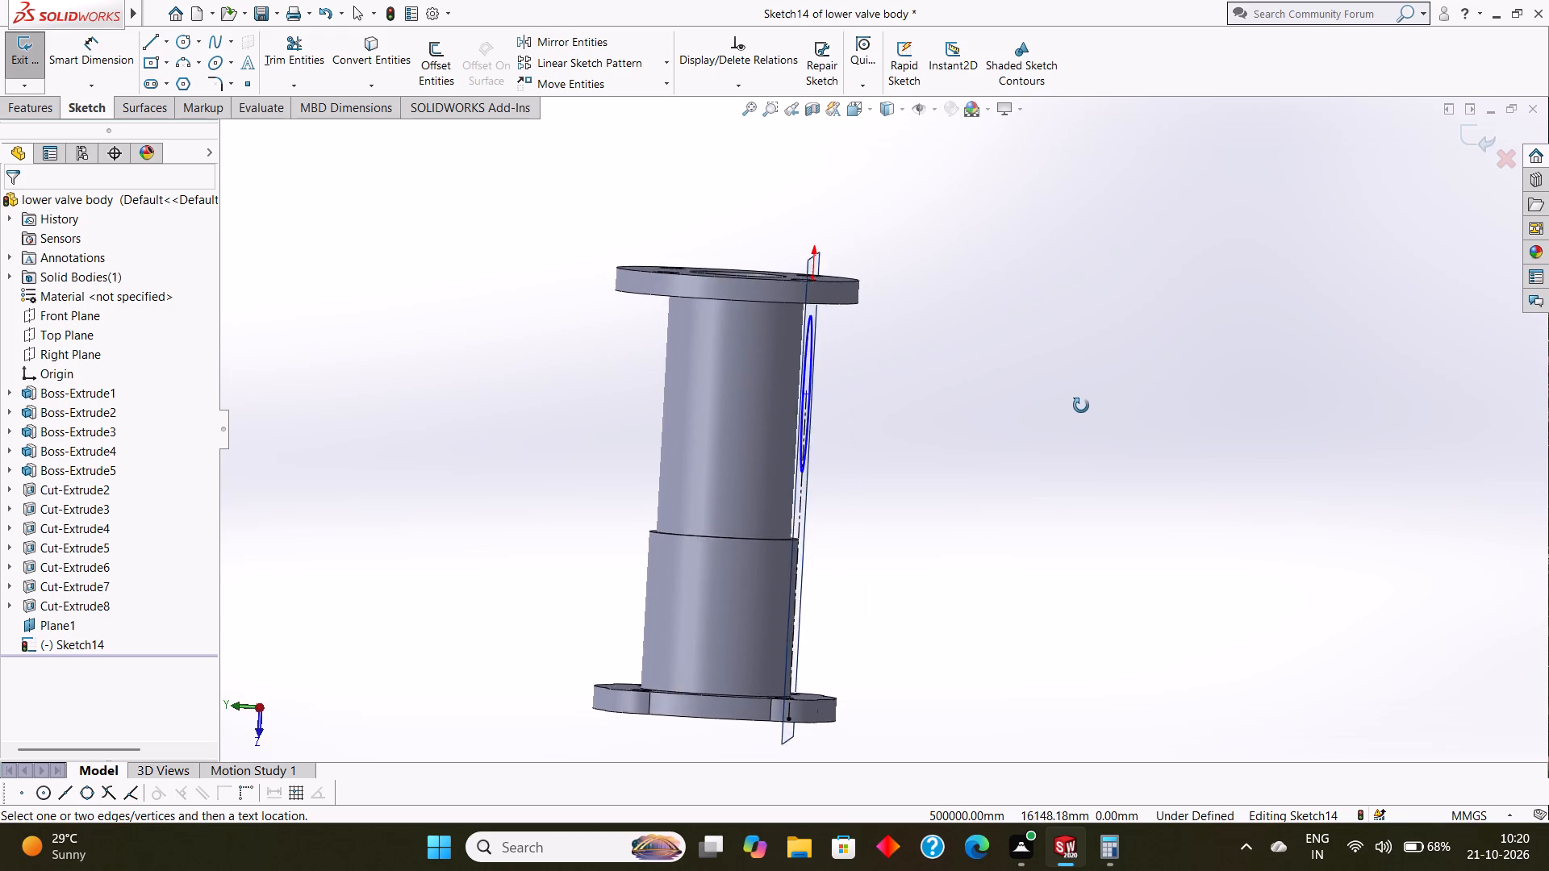
pyautogui.scroll(2, 983, 447)
pyautogui.scroll(1, 897, 452)
pyautogui.scroll(-4, 896, 452)
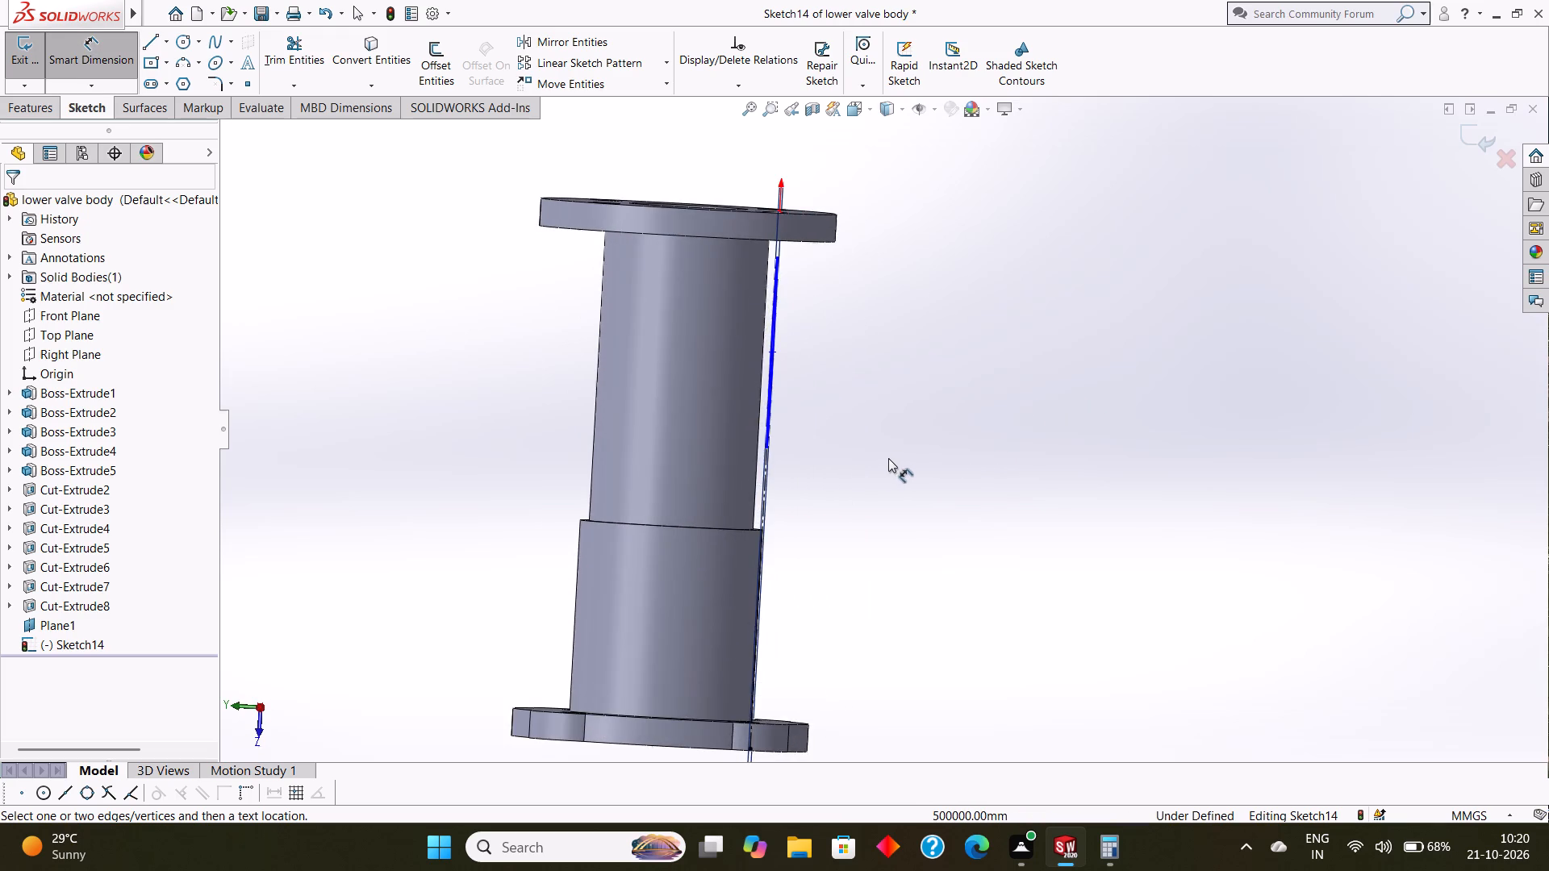
pyautogui.scroll(-2, 844, 468)
pyautogui.scroll(4, 844, 469)
pyautogui.moveTo(864, 473); pyautogui.dragTo(827, 467, button='middle')
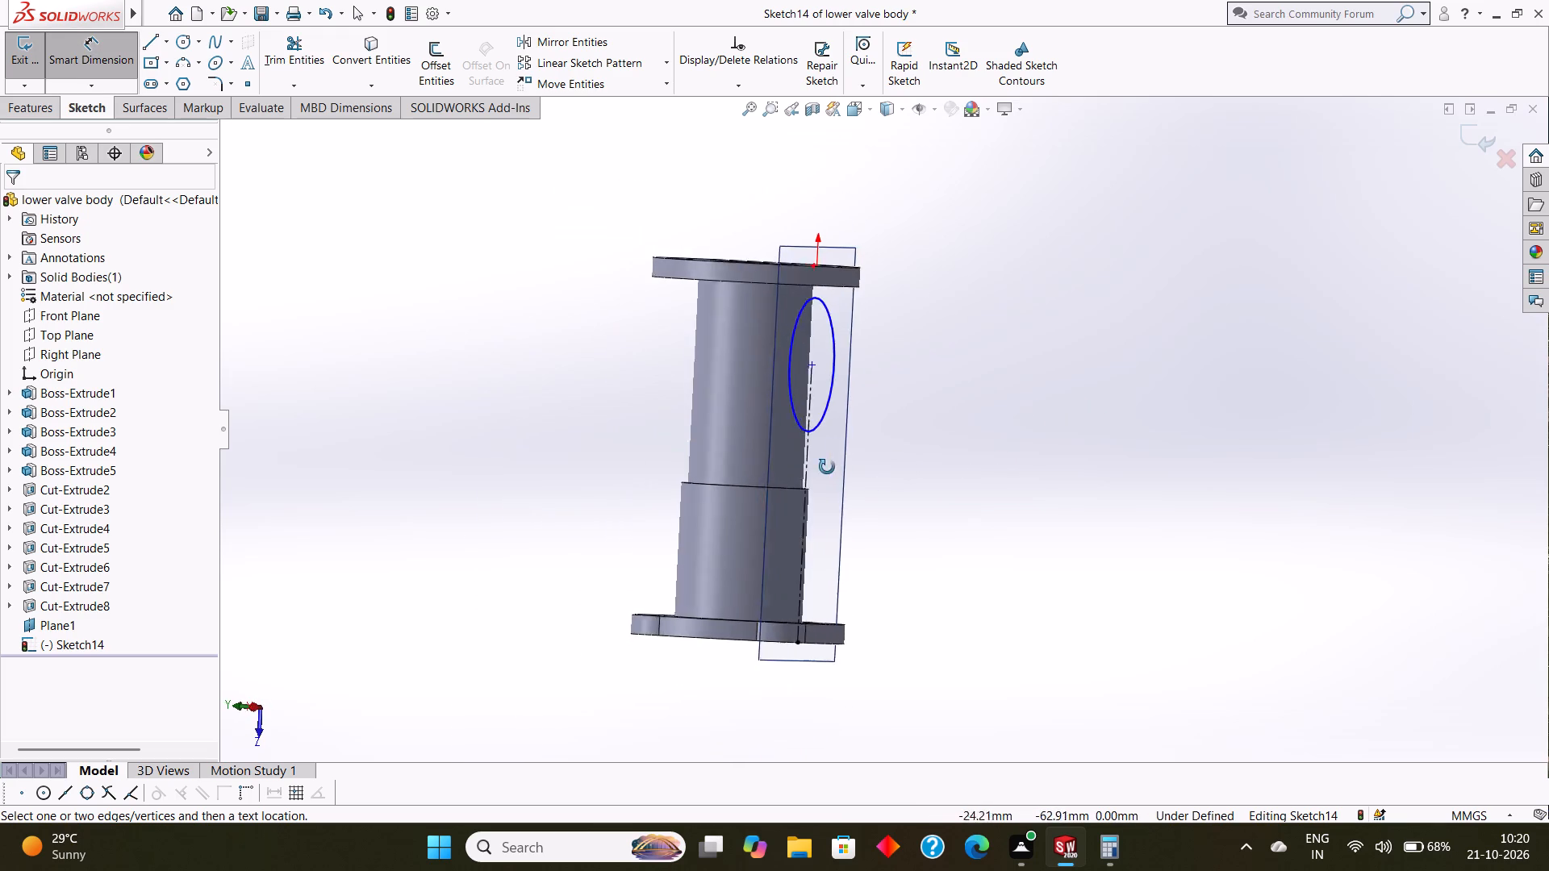
pyautogui.moveTo(827, 467); pyautogui.dragTo(800, 462, button='middle')
# Delete the 42 mm circle from the sketch on the offset plane.
pyautogui.rightClick(824, 310)
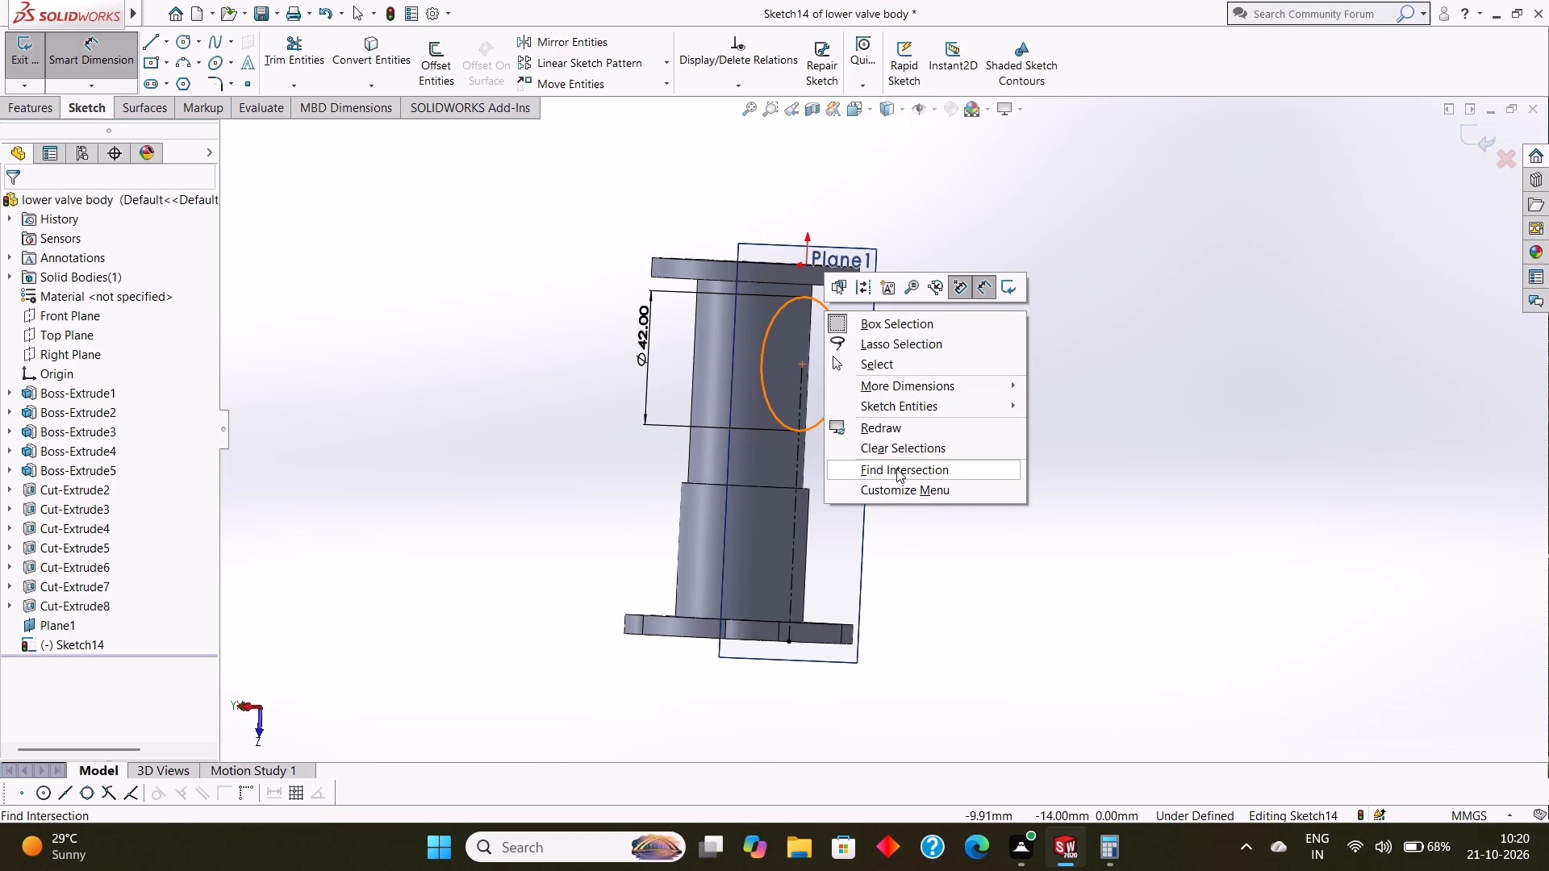
pyautogui.click(887, 365)
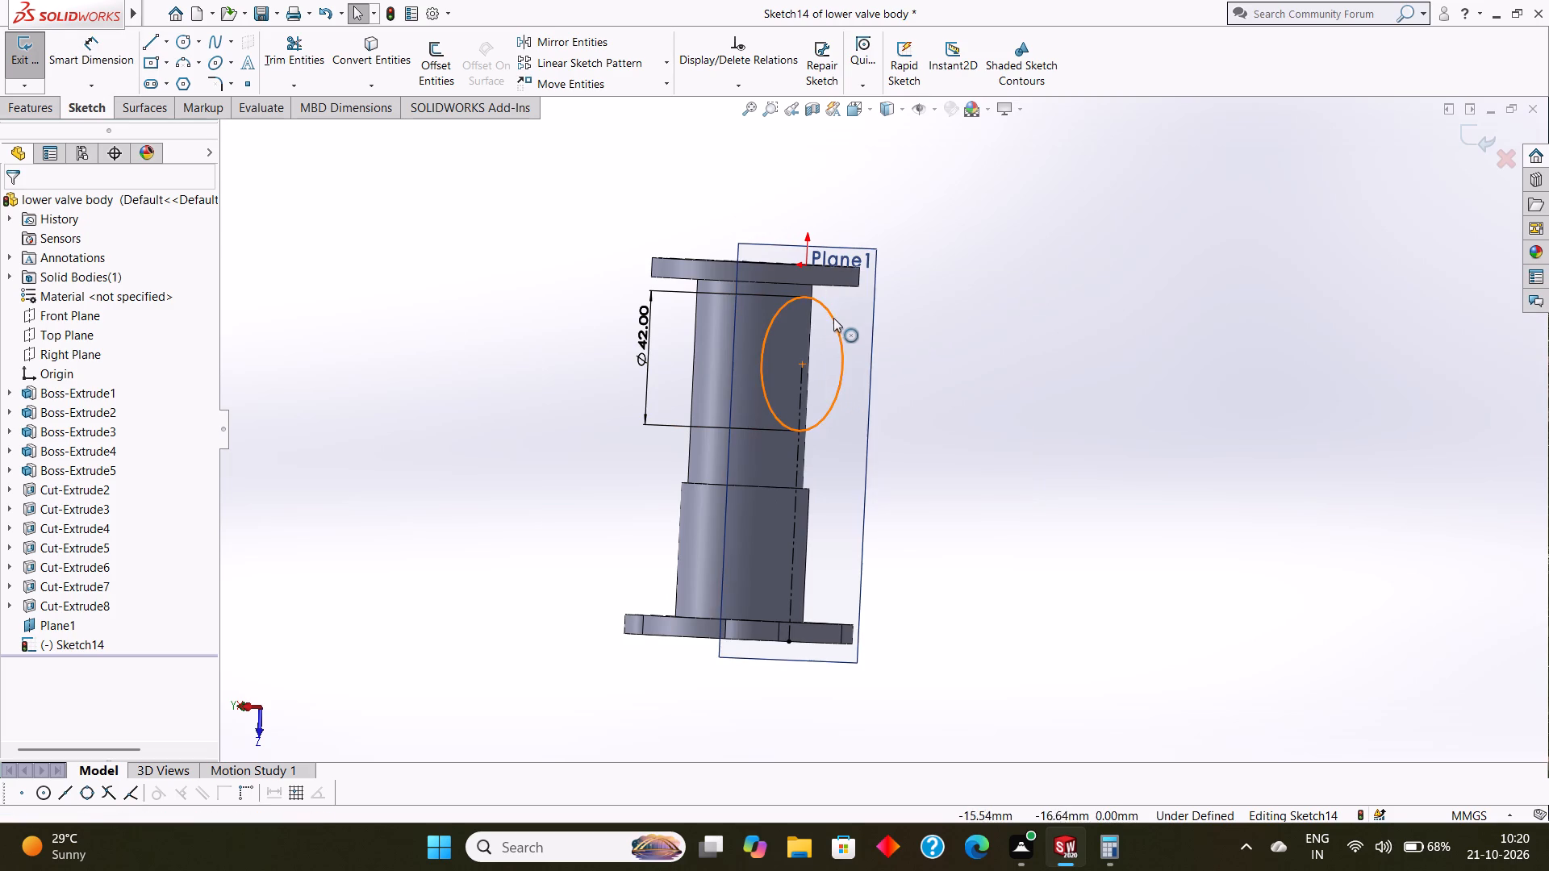
pyautogui.rightClick(832, 310)
pyautogui.click(889, 552)
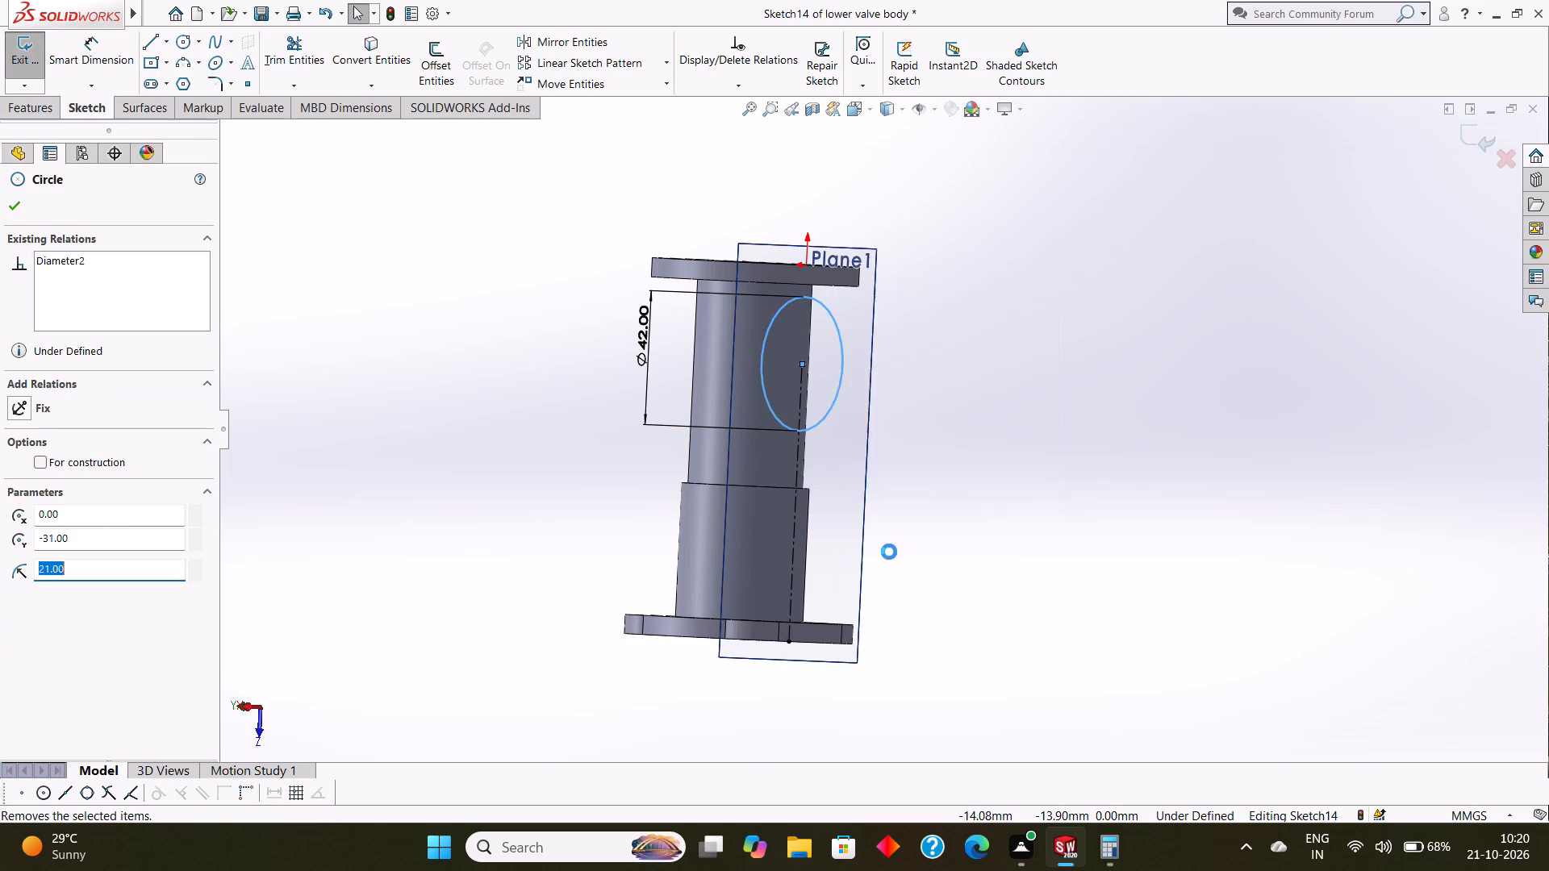
pyautogui.click(666, 420)
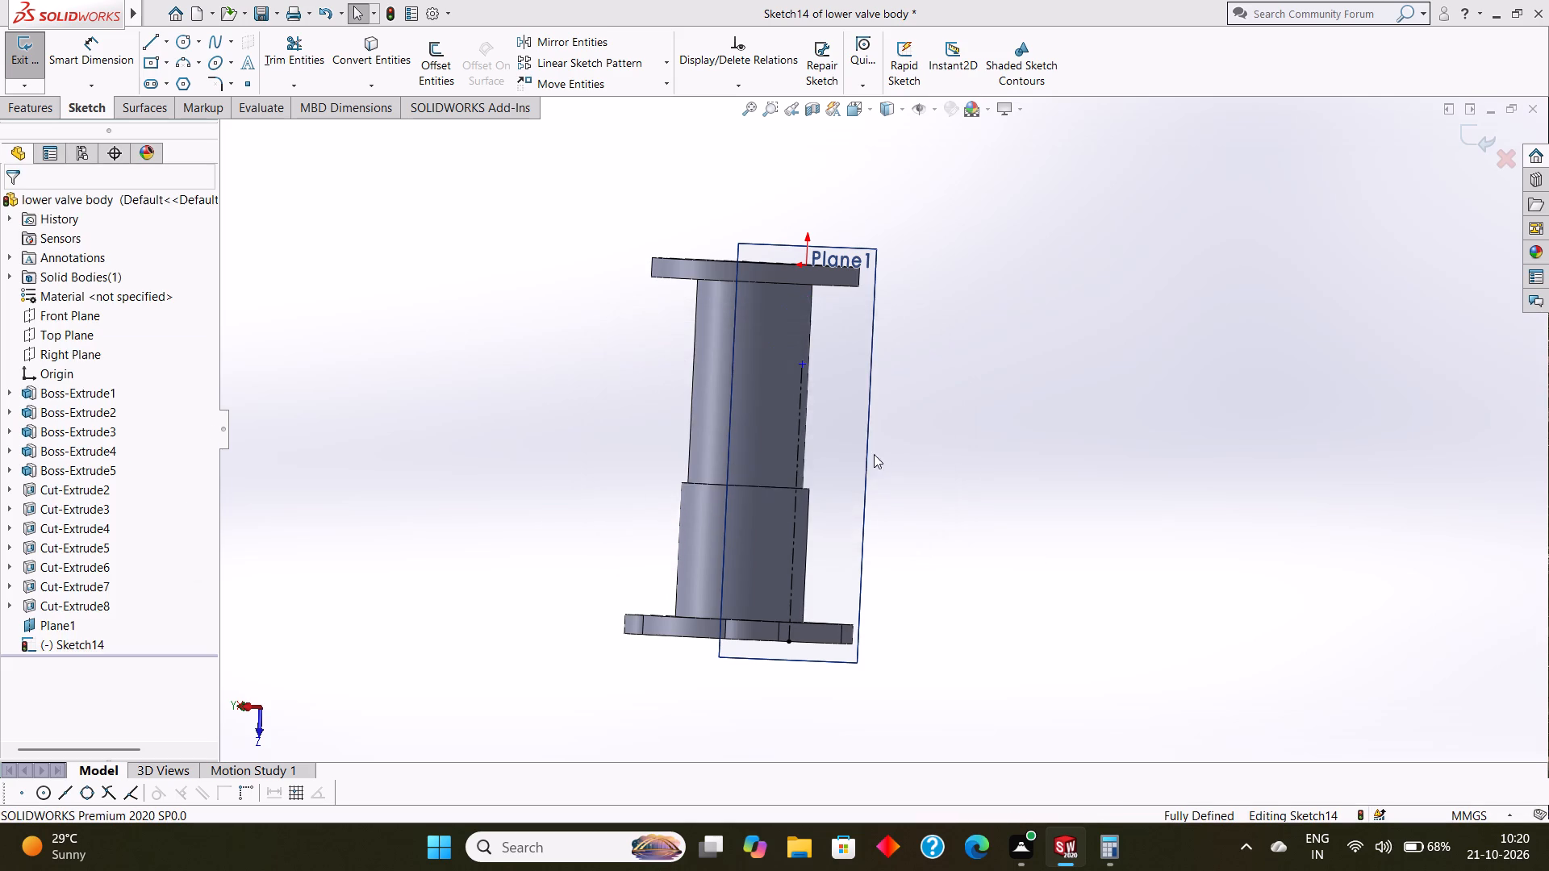
# Delete the 87 mm vertical centerline from the sketch on the offset plane.
pyautogui.moveTo(1032, 459); pyautogui.dragTo(1080, 468, button='middle')
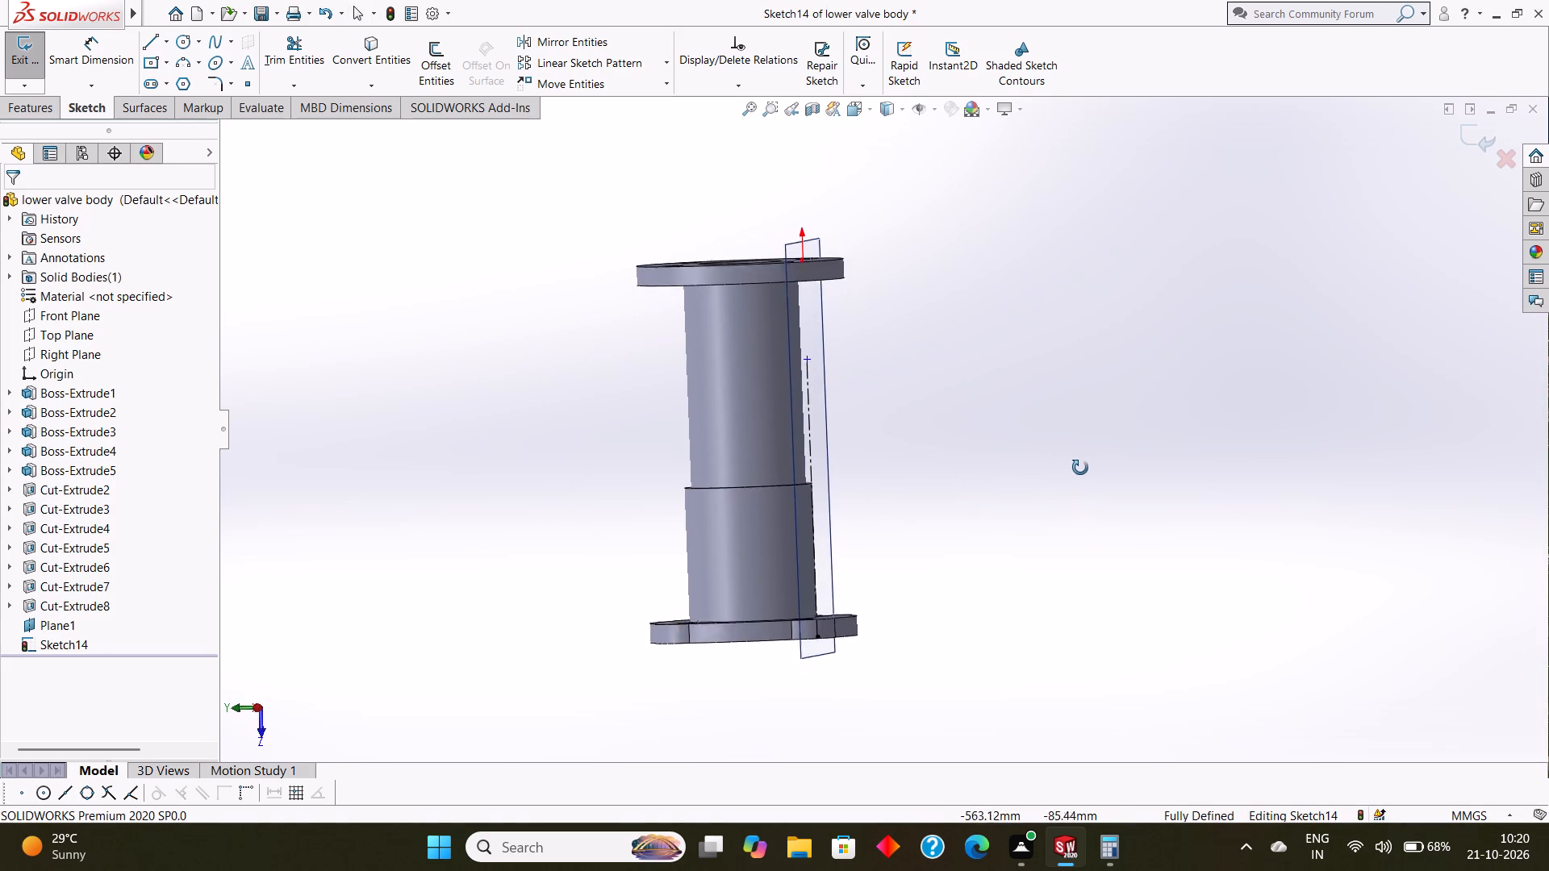
pyautogui.moveTo(1080, 468); pyautogui.dragTo(911, 474, button='middle')
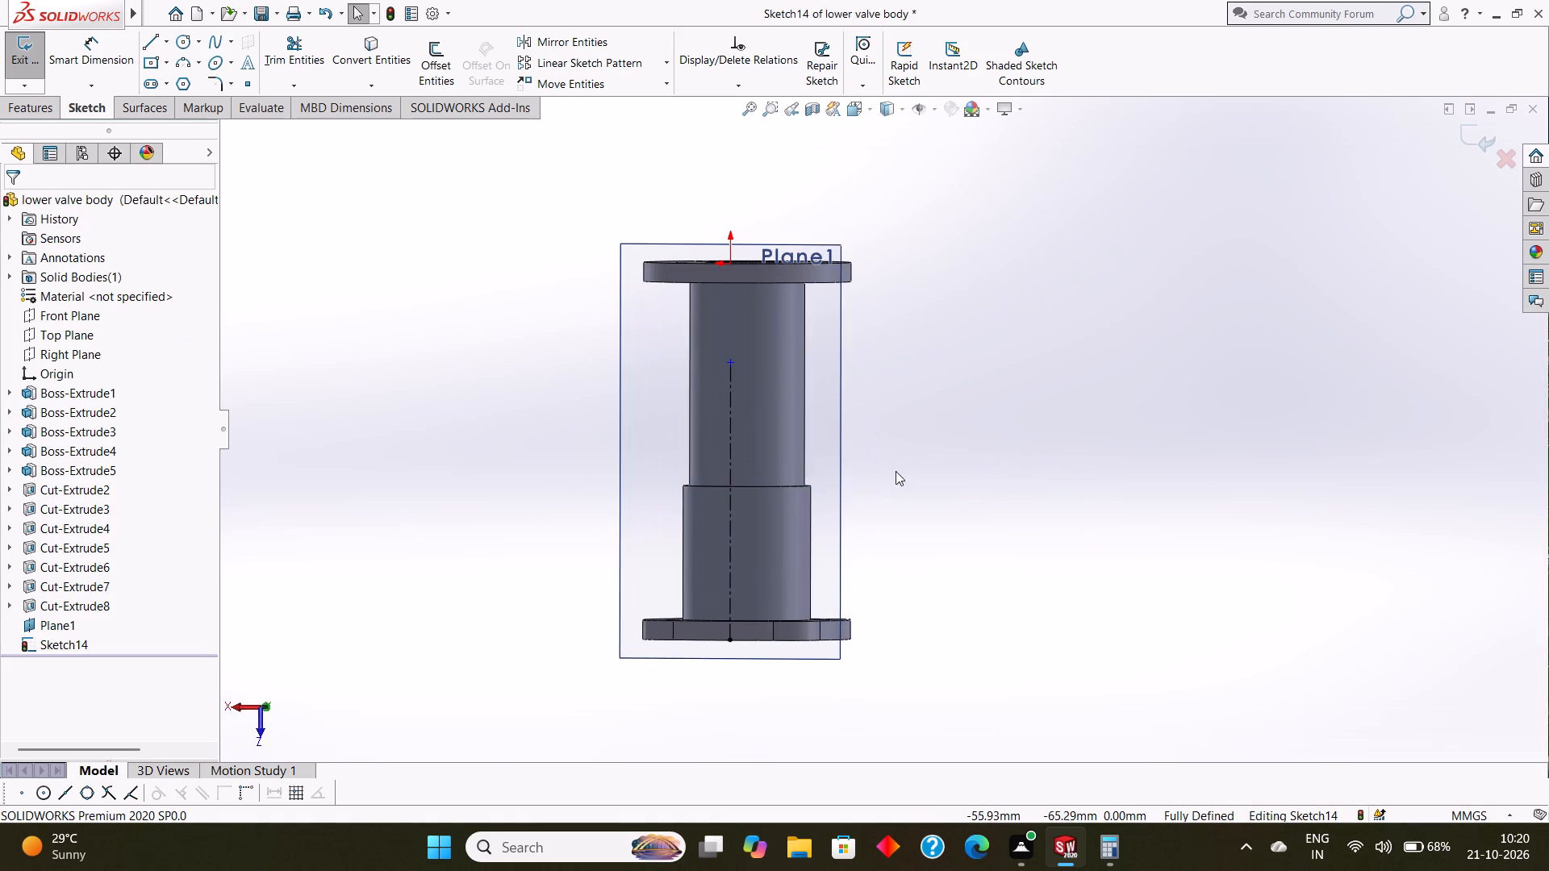
pyautogui.rightClick(729, 414)
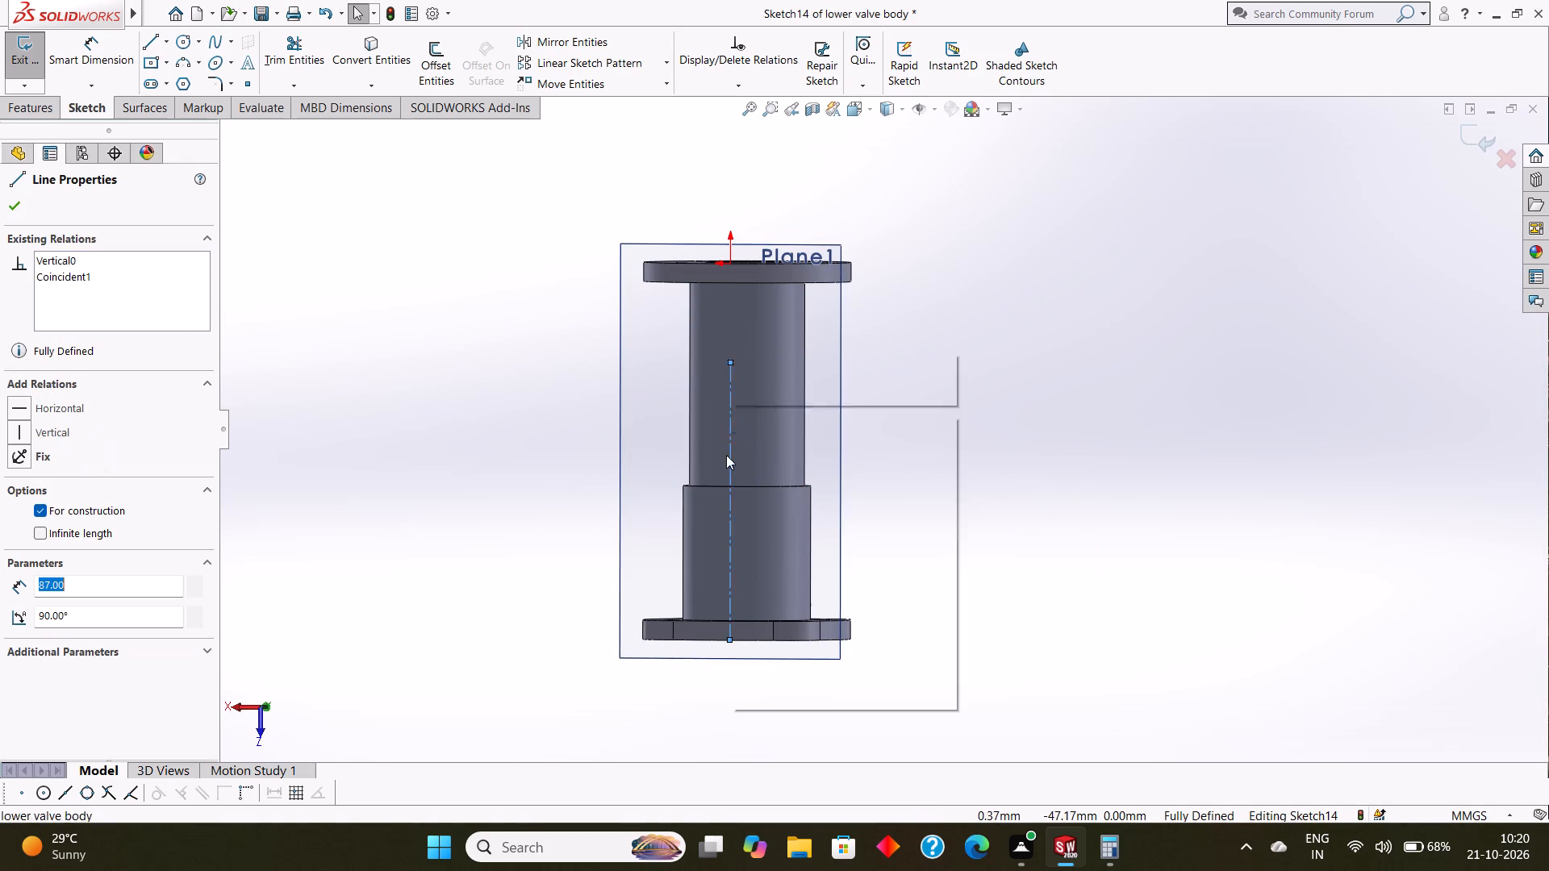
pyautogui.click(790, 636)
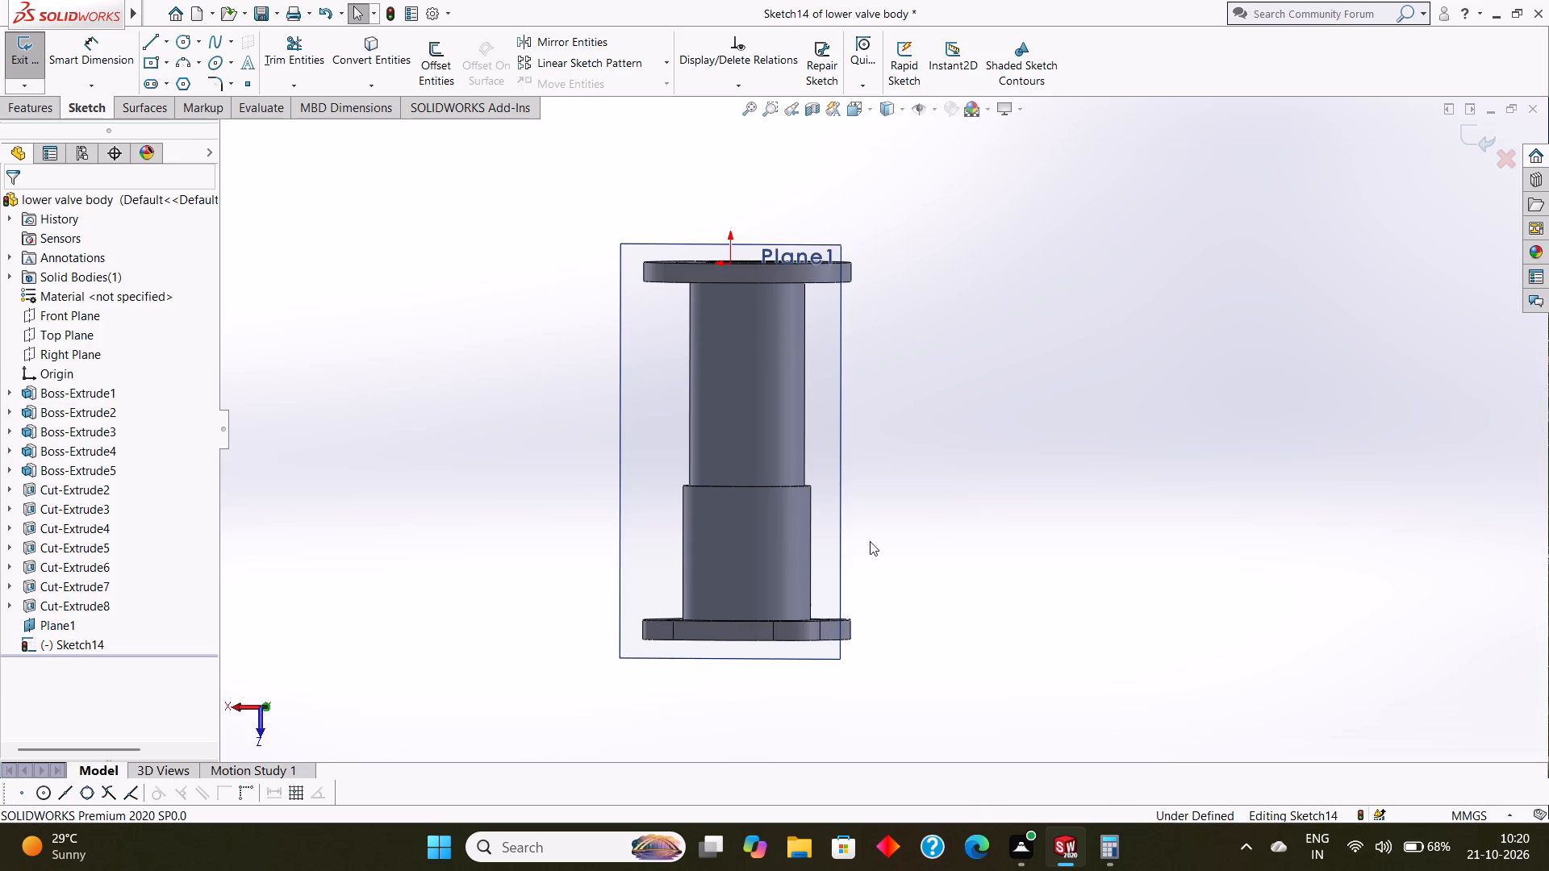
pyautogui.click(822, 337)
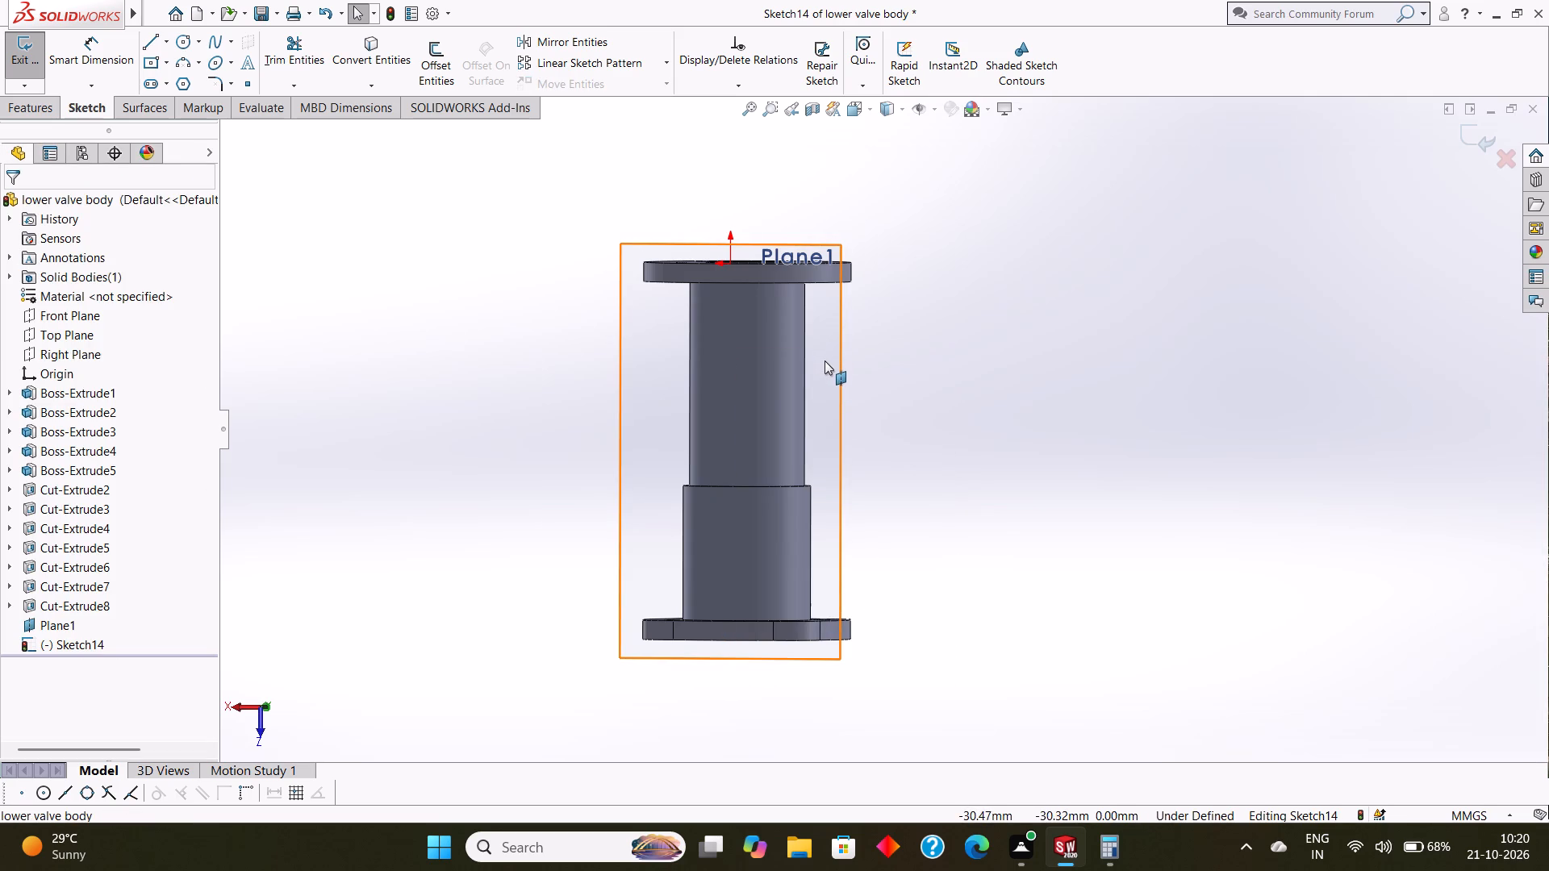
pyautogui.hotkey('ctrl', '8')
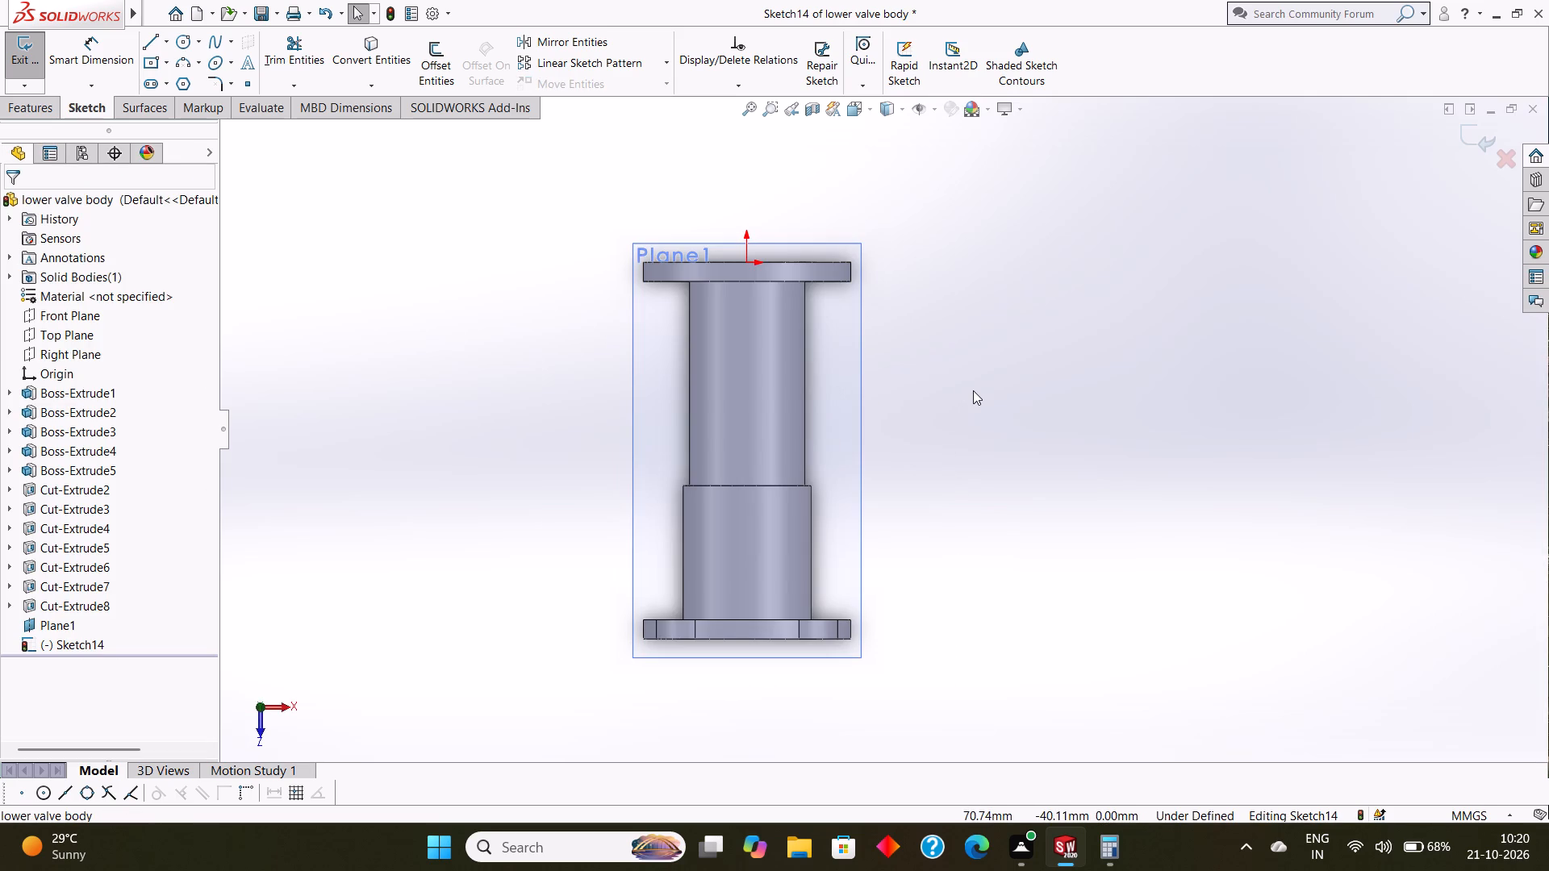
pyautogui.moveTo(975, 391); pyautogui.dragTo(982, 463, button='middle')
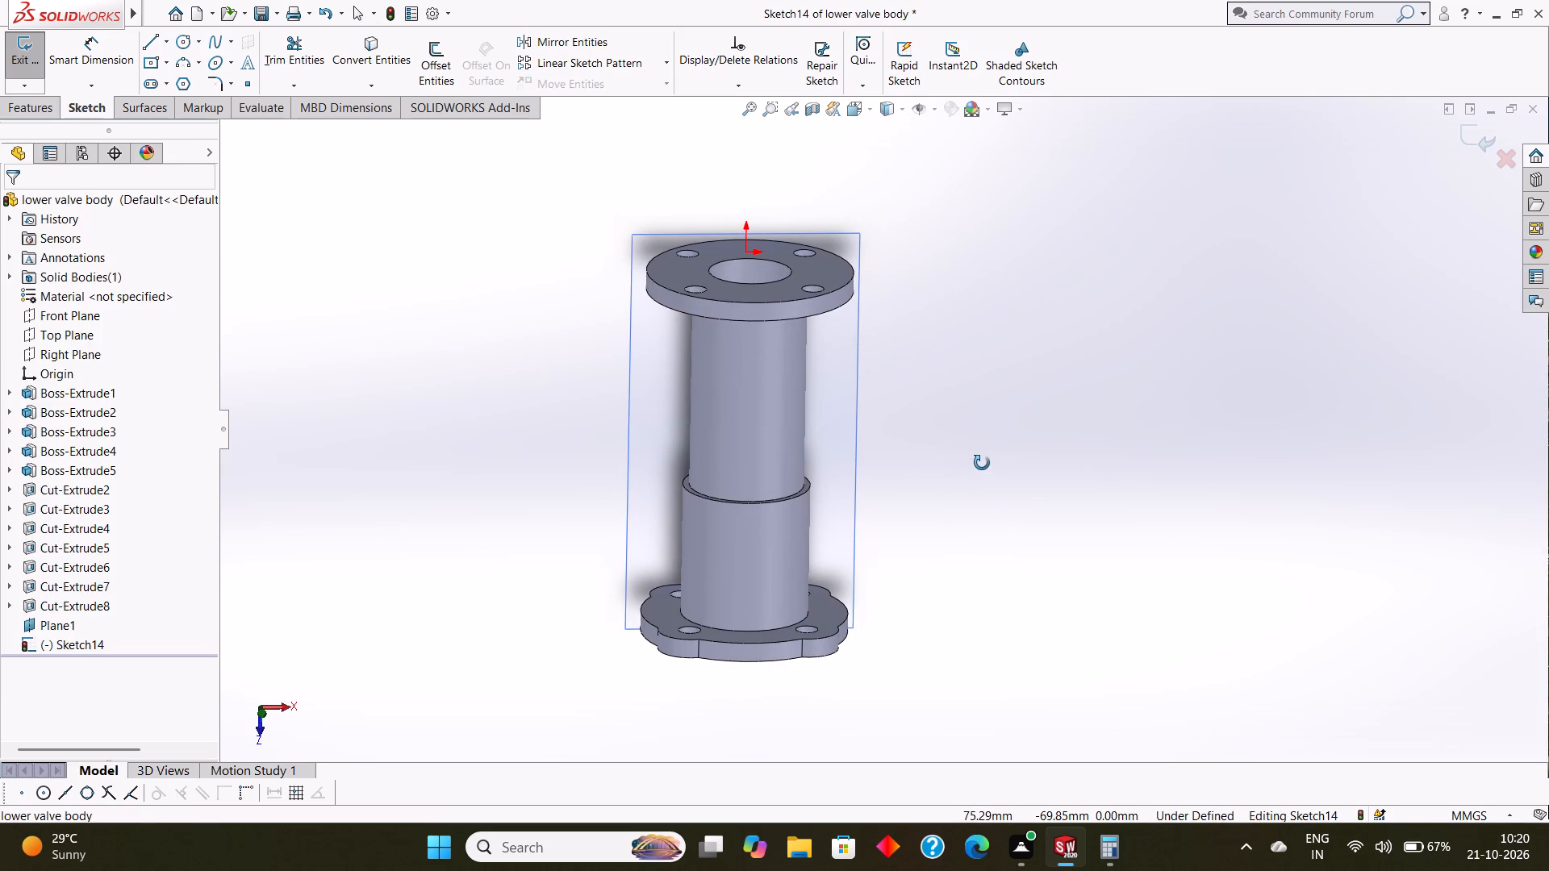
# Examine from several angles how the empty offset sketch plane sits relative to the valve body.
pyautogui.moveTo(982, 463); pyautogui.dragTo(967, 419, button='middle')
pyautogui.click(845, 341)
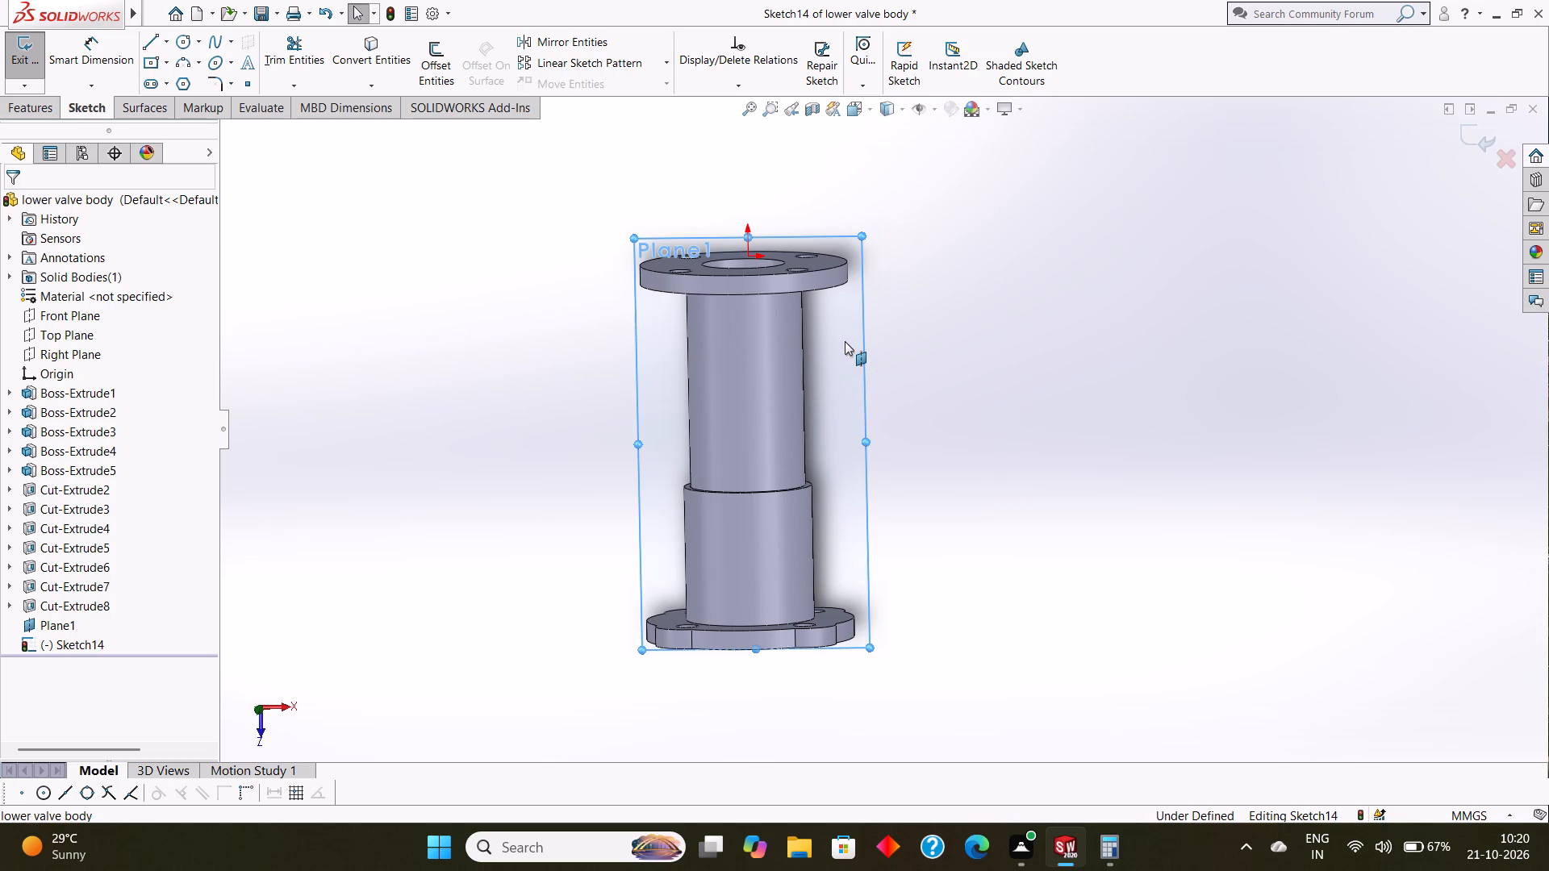
pyautogui.hotkey('ctrl', '8')
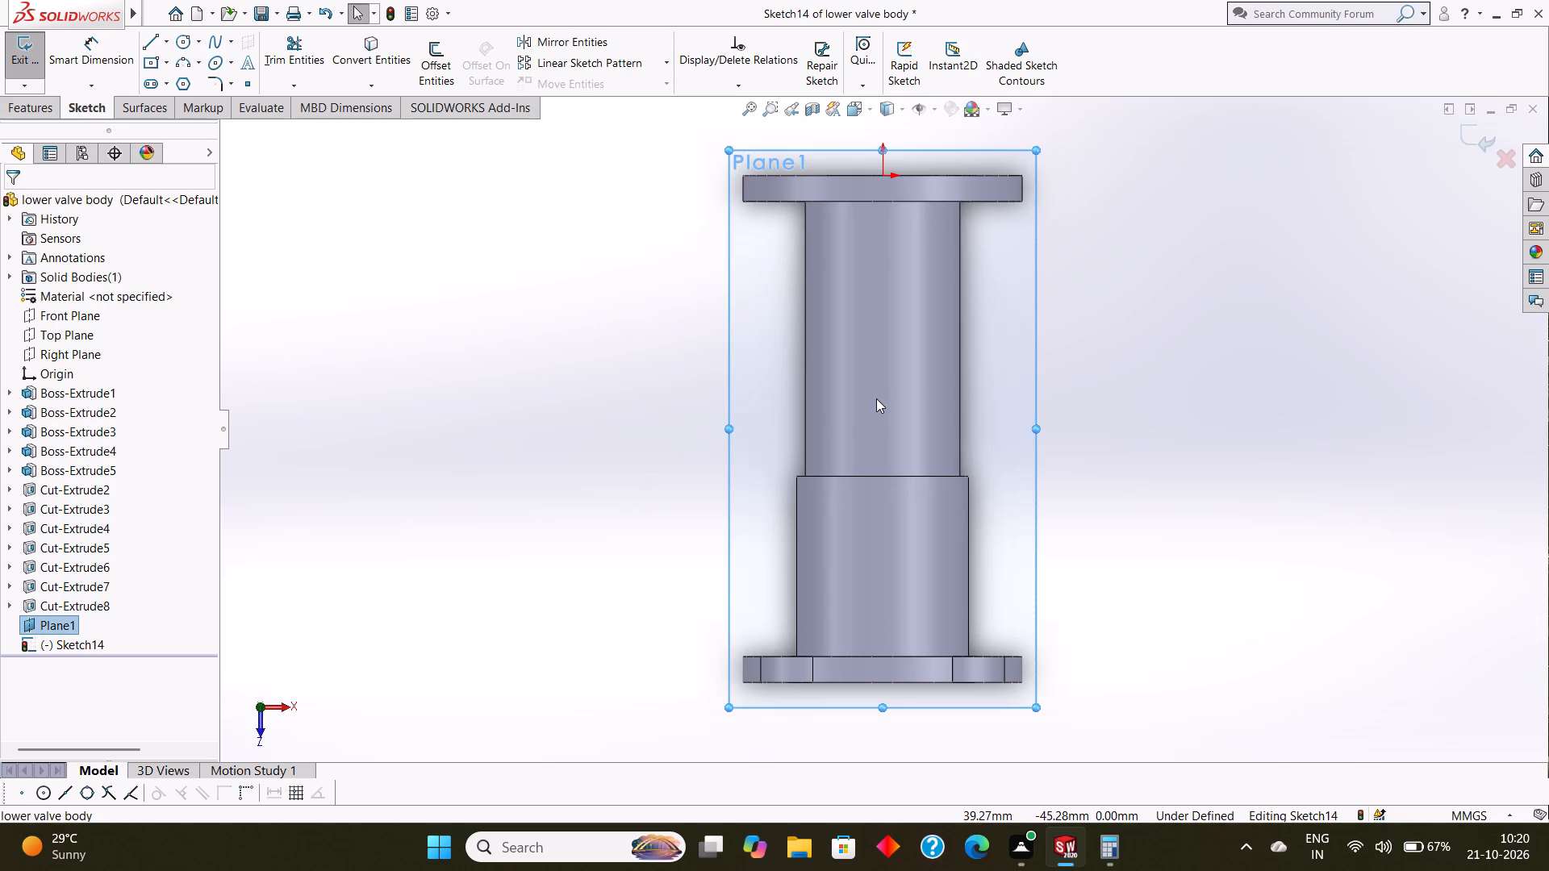
pyautogui.middleClick(1053, 307)
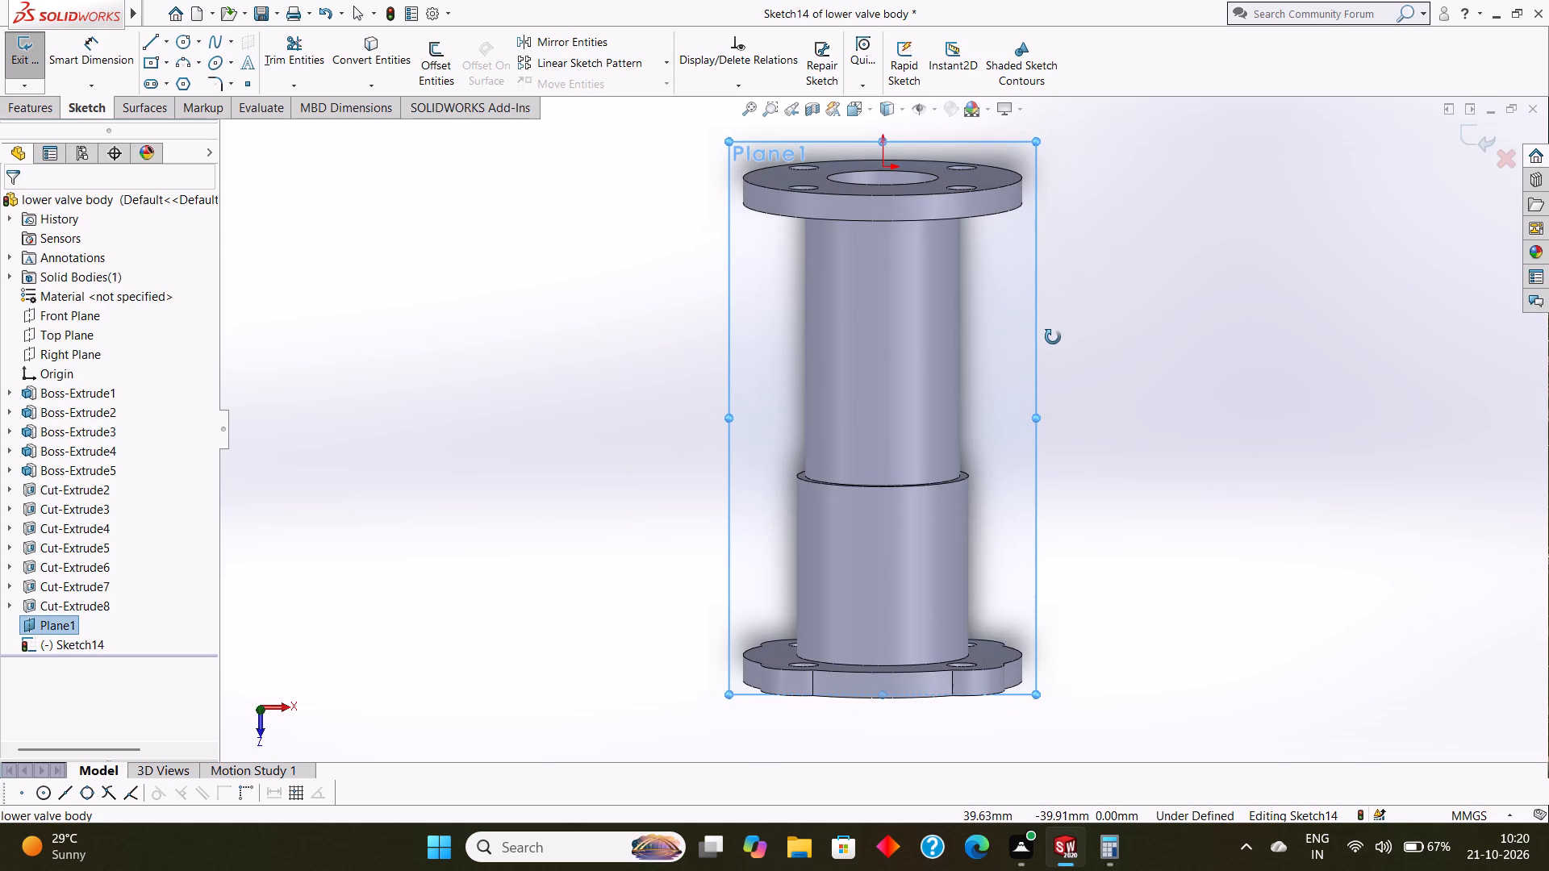
pyautogui.scroll(1, 1075, 316)
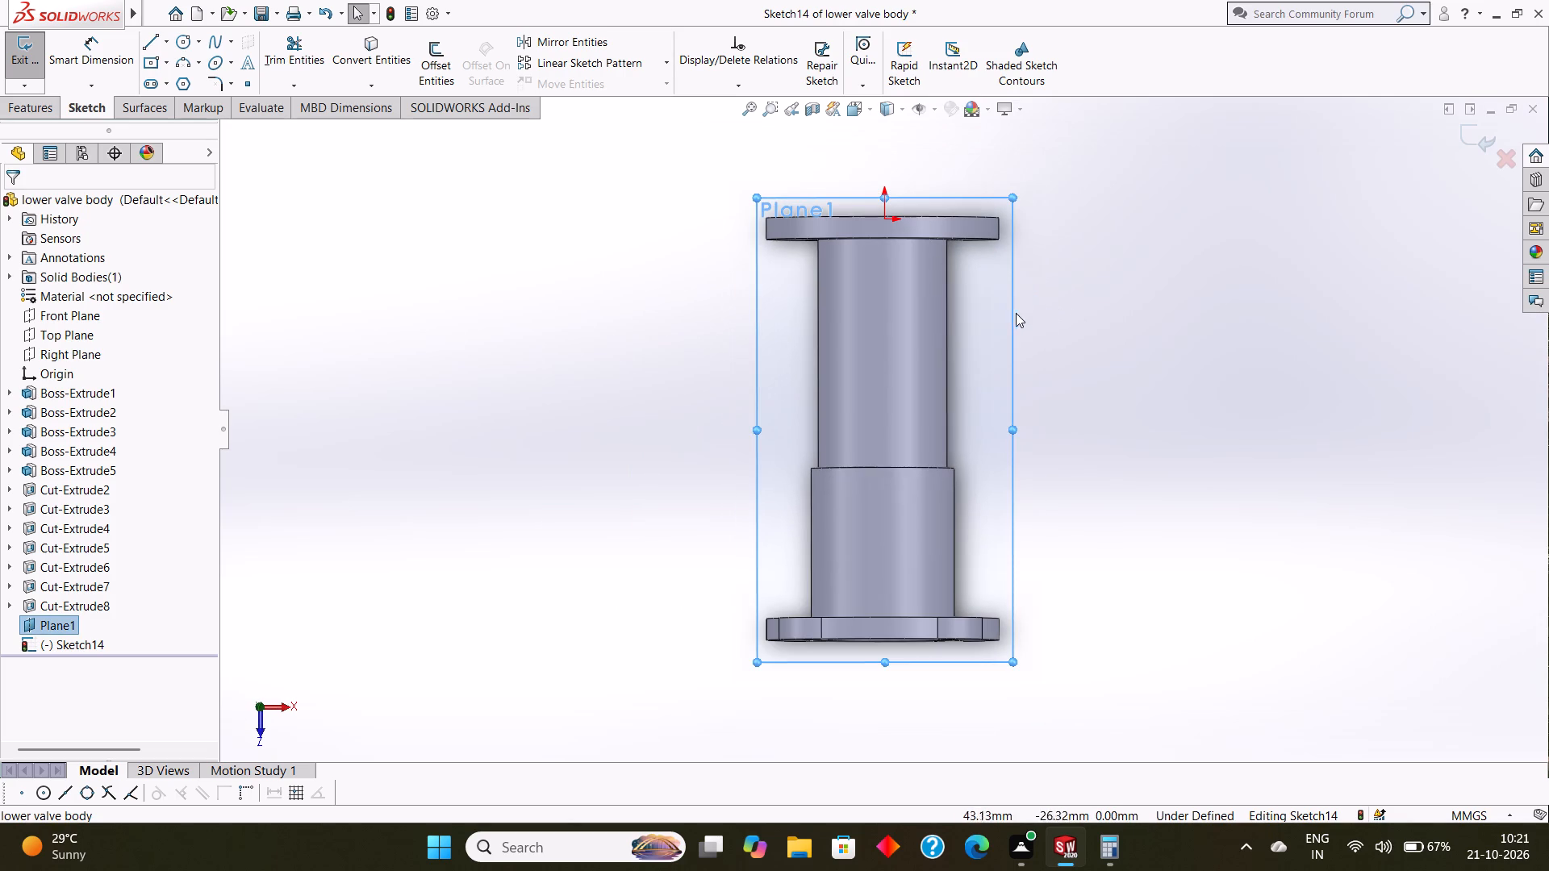
pyautogui.click(992, 295)
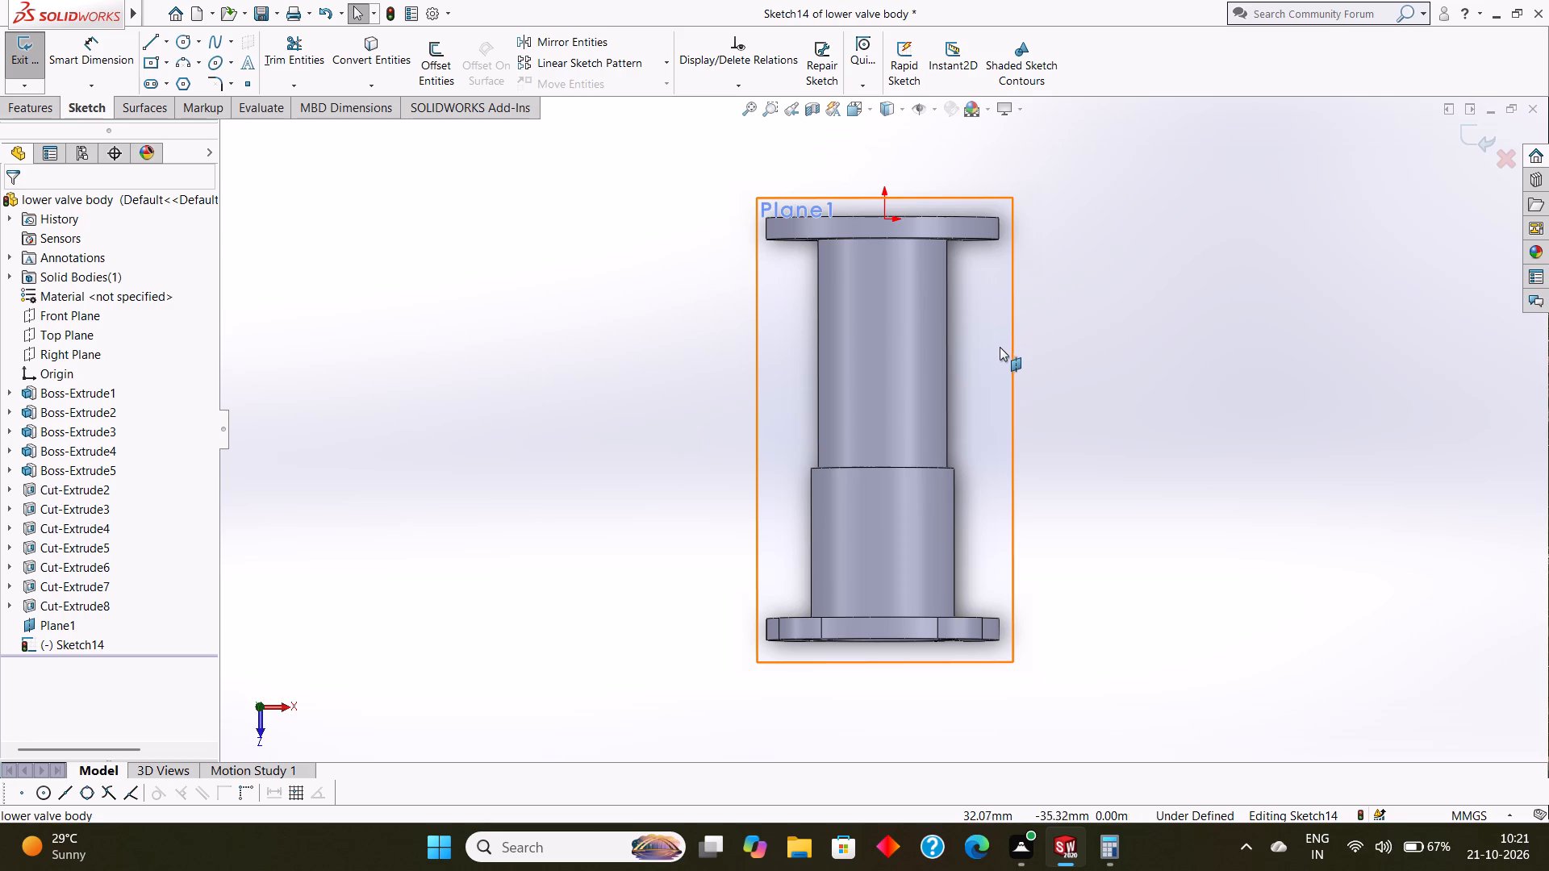
pyautogui.hotkey('ctrl', '8')
pyautogui.moveTo(1104, 366); pyautogui.dragTo(975, 403, button='middle')
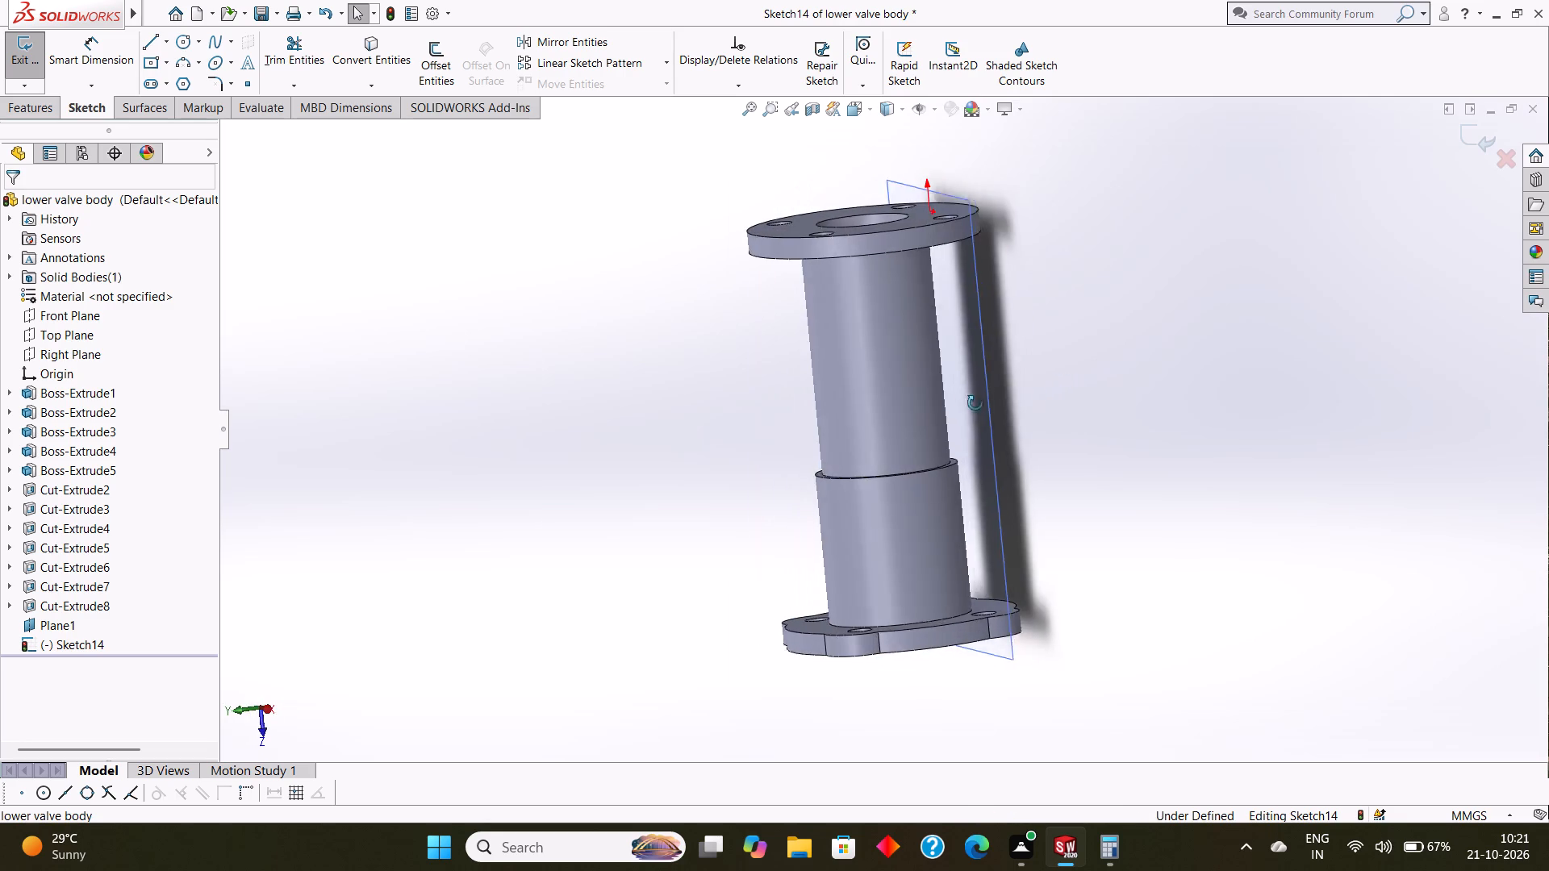
pyautogui.moveTo(975, 403); pyautogui.dragTo(879, 402, button='middle')
pyautogui.click(975, 335)
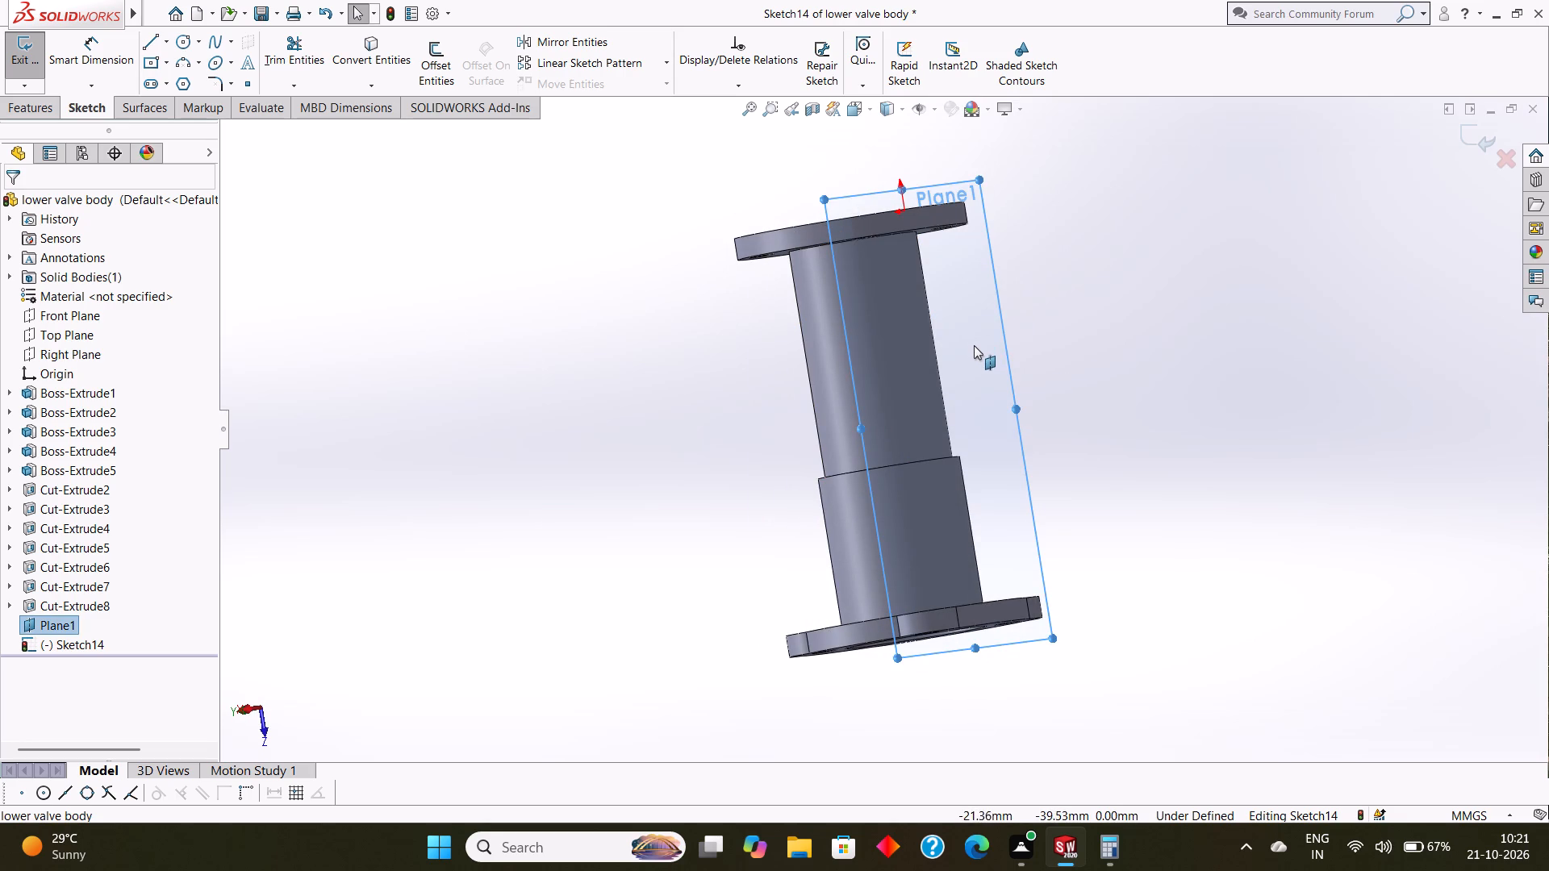
# Sketch an 87 mm vertical centerline on the offset plane, running from the origin down along the valve body's axis.
pyautogui.hotkey('ctrl', '8')
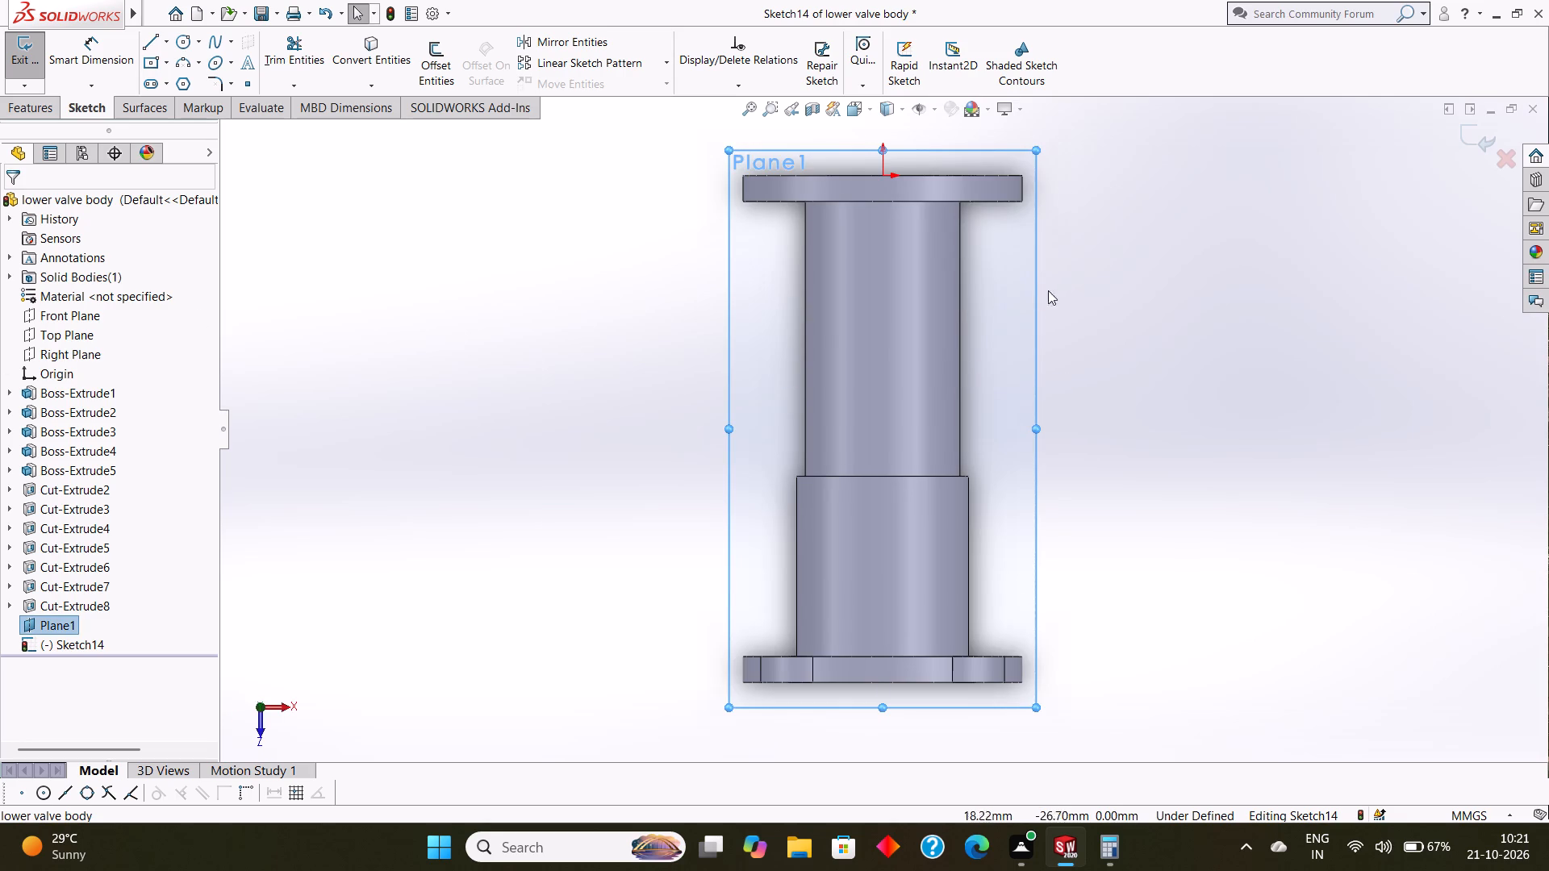
pyautogui.click(167, 44)
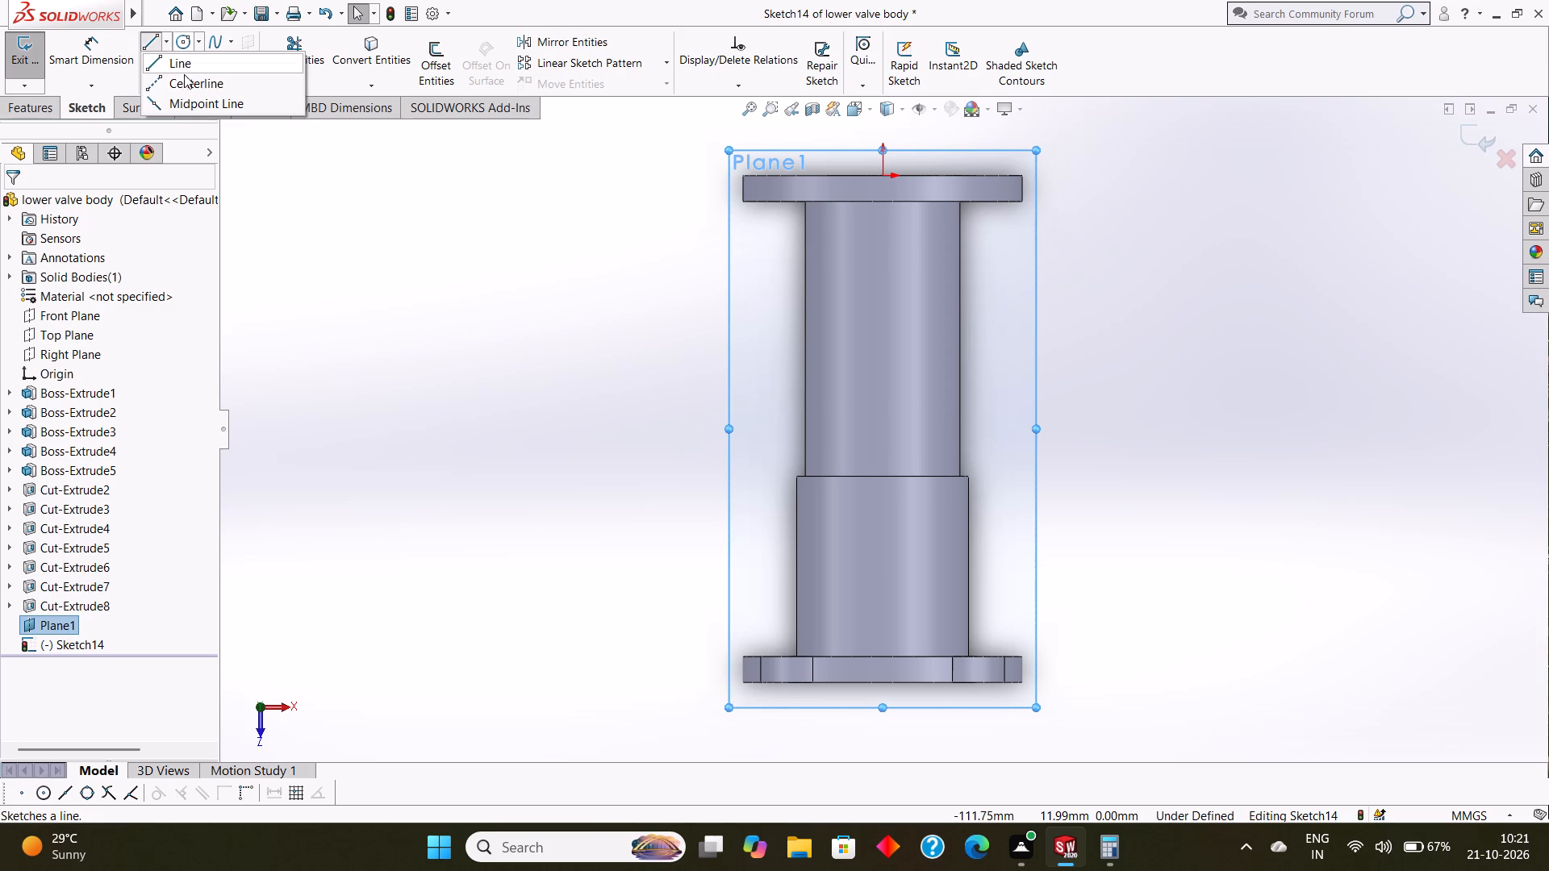
pyautogui.click(186, 85)
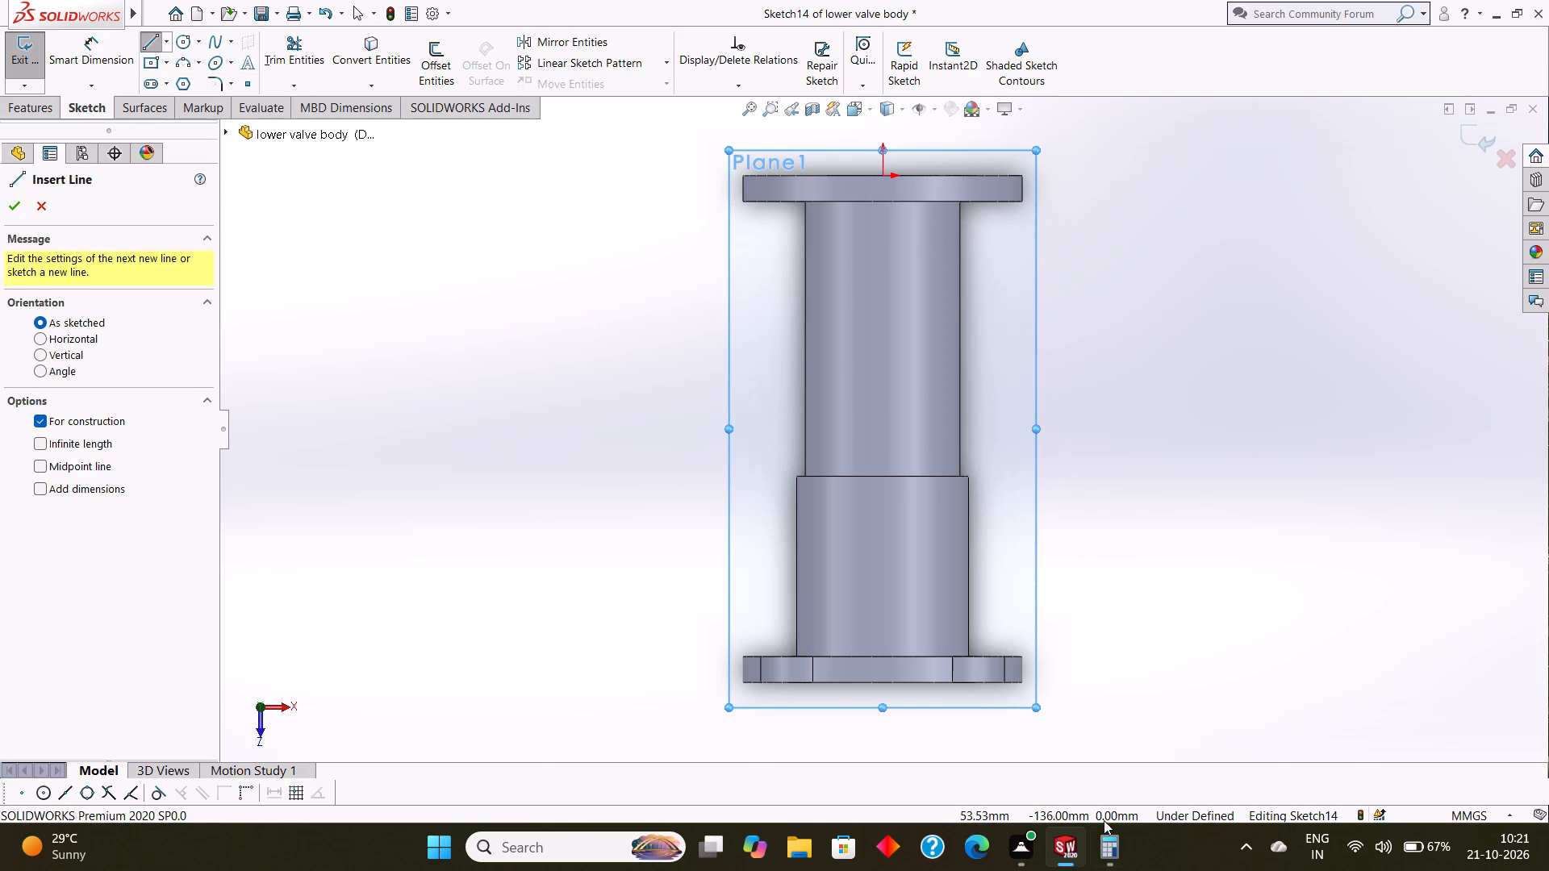
pyautogui.click(1109, 848)
pyautogui.click(1112, 848)
pyautogui.click(884, 175)
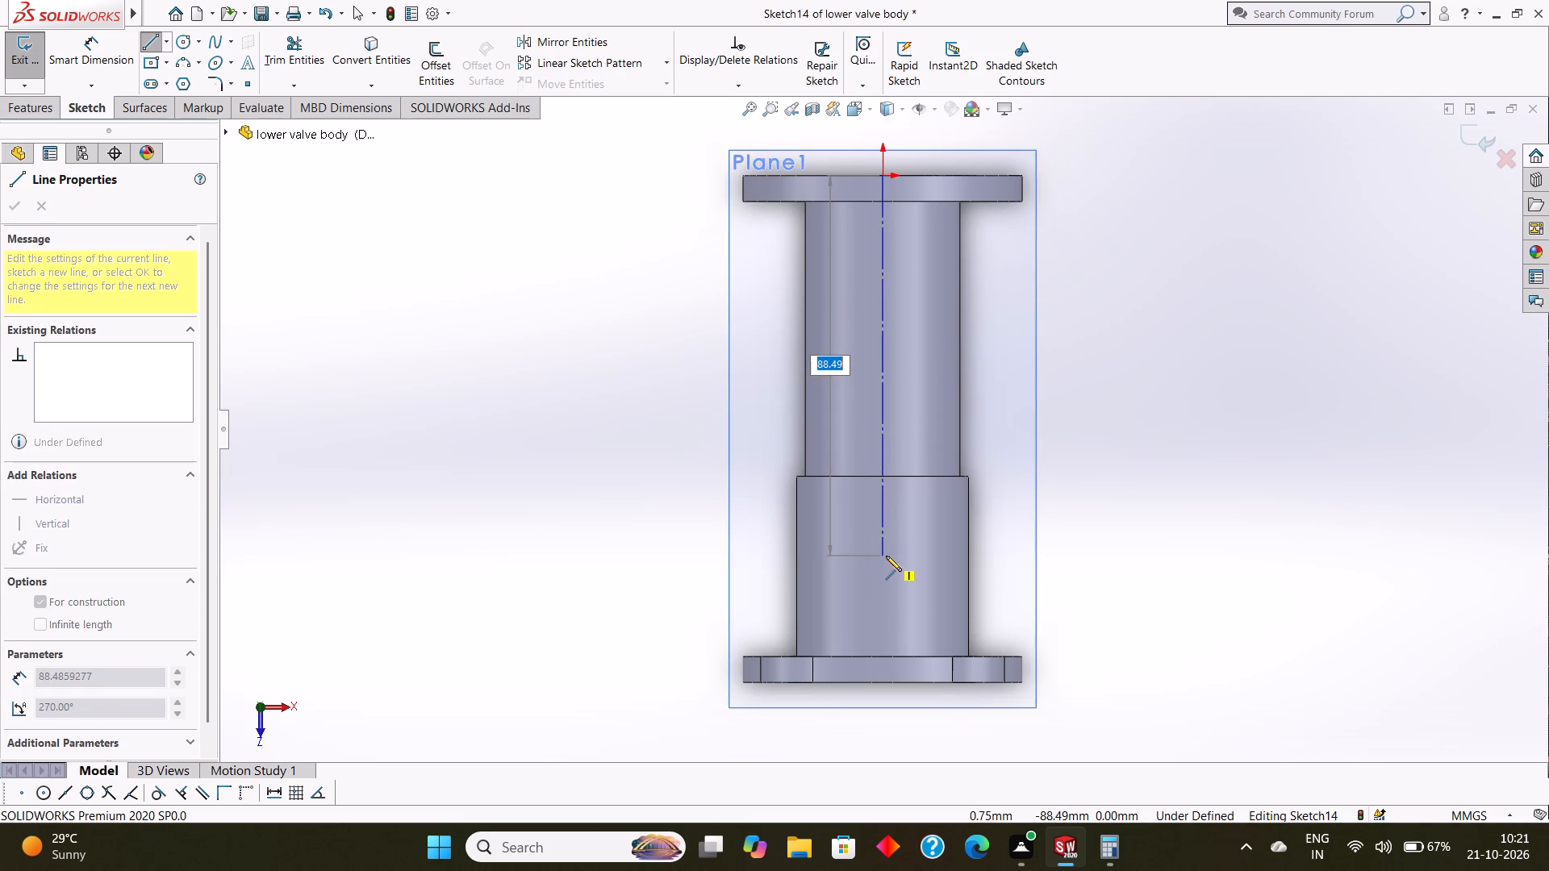
pyautogui.write('87')
pyautogui.press('Return')
pyautogui.press('Escape')
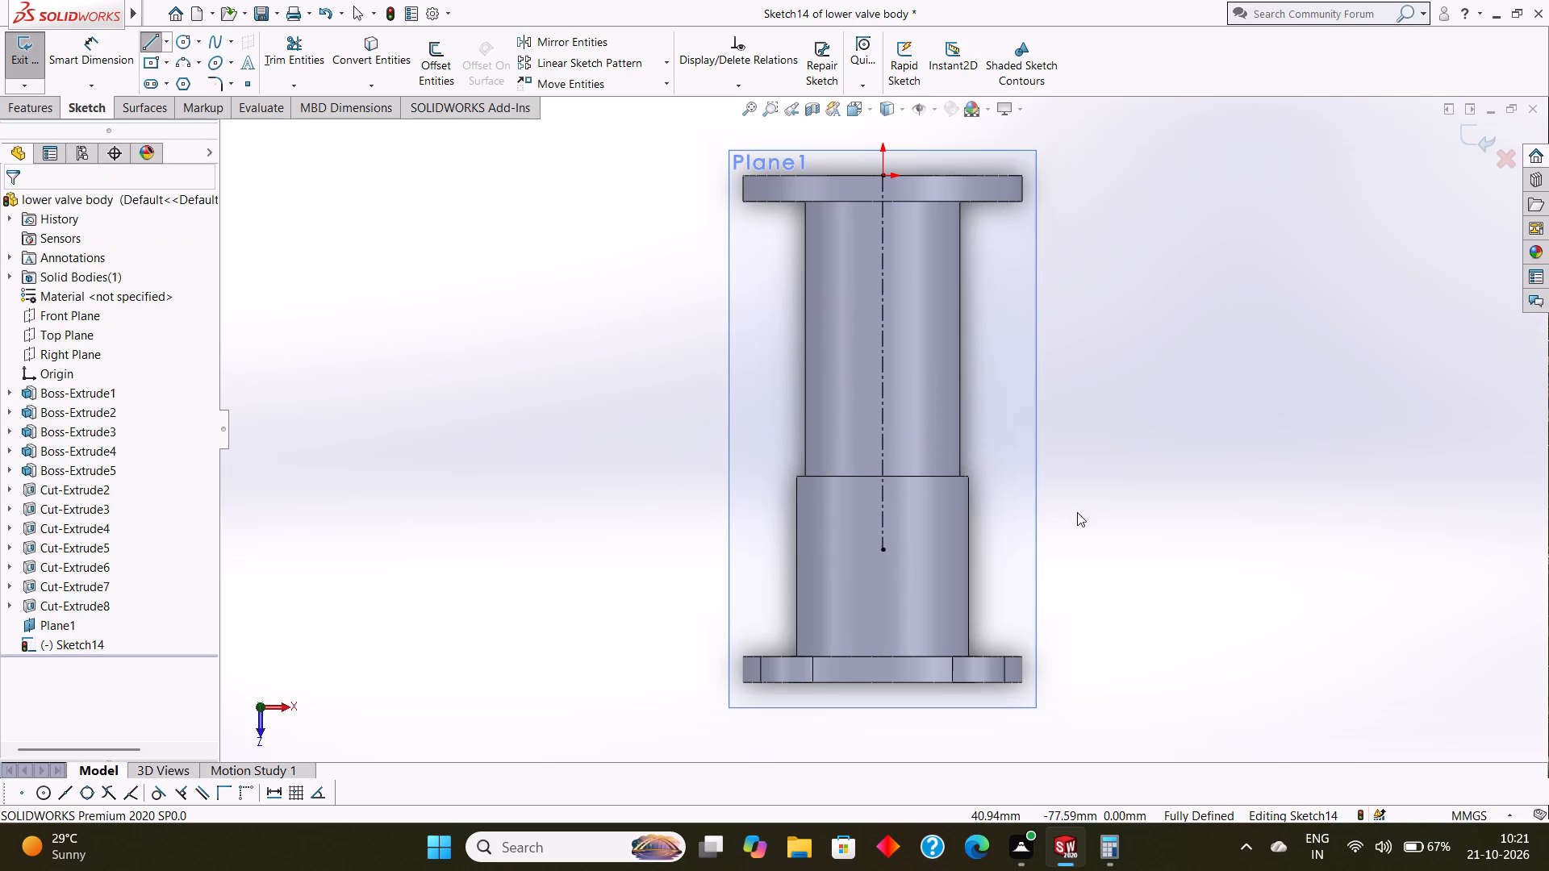
# Sketch a circle about 40 mm in diameter centred on the lower end of the centerline.
pyautogui.click(186, 45)
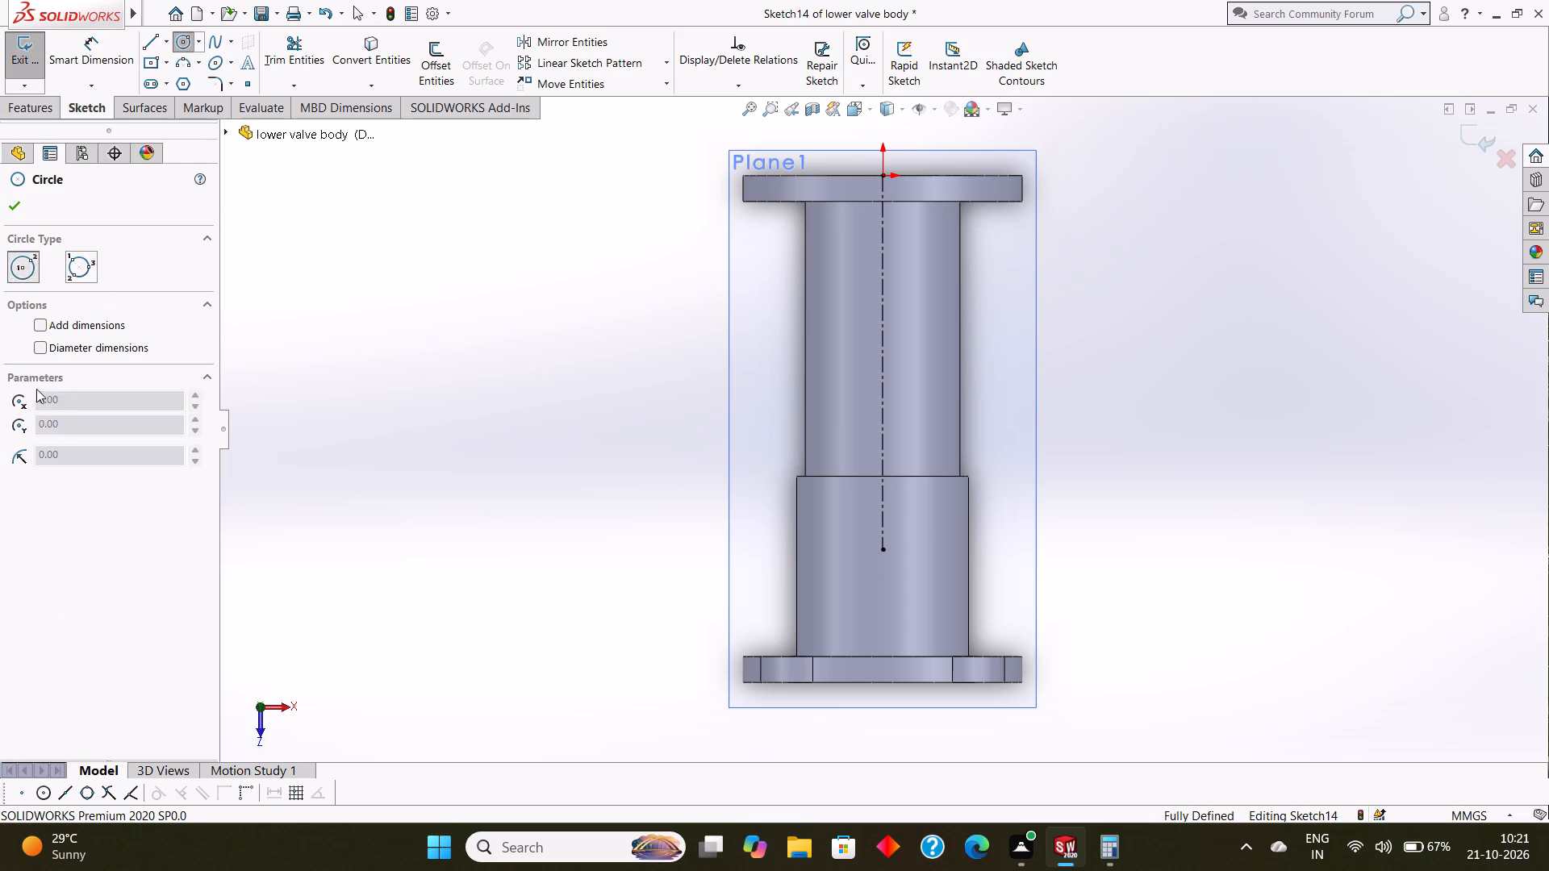
pyautogui.click(887, 551)
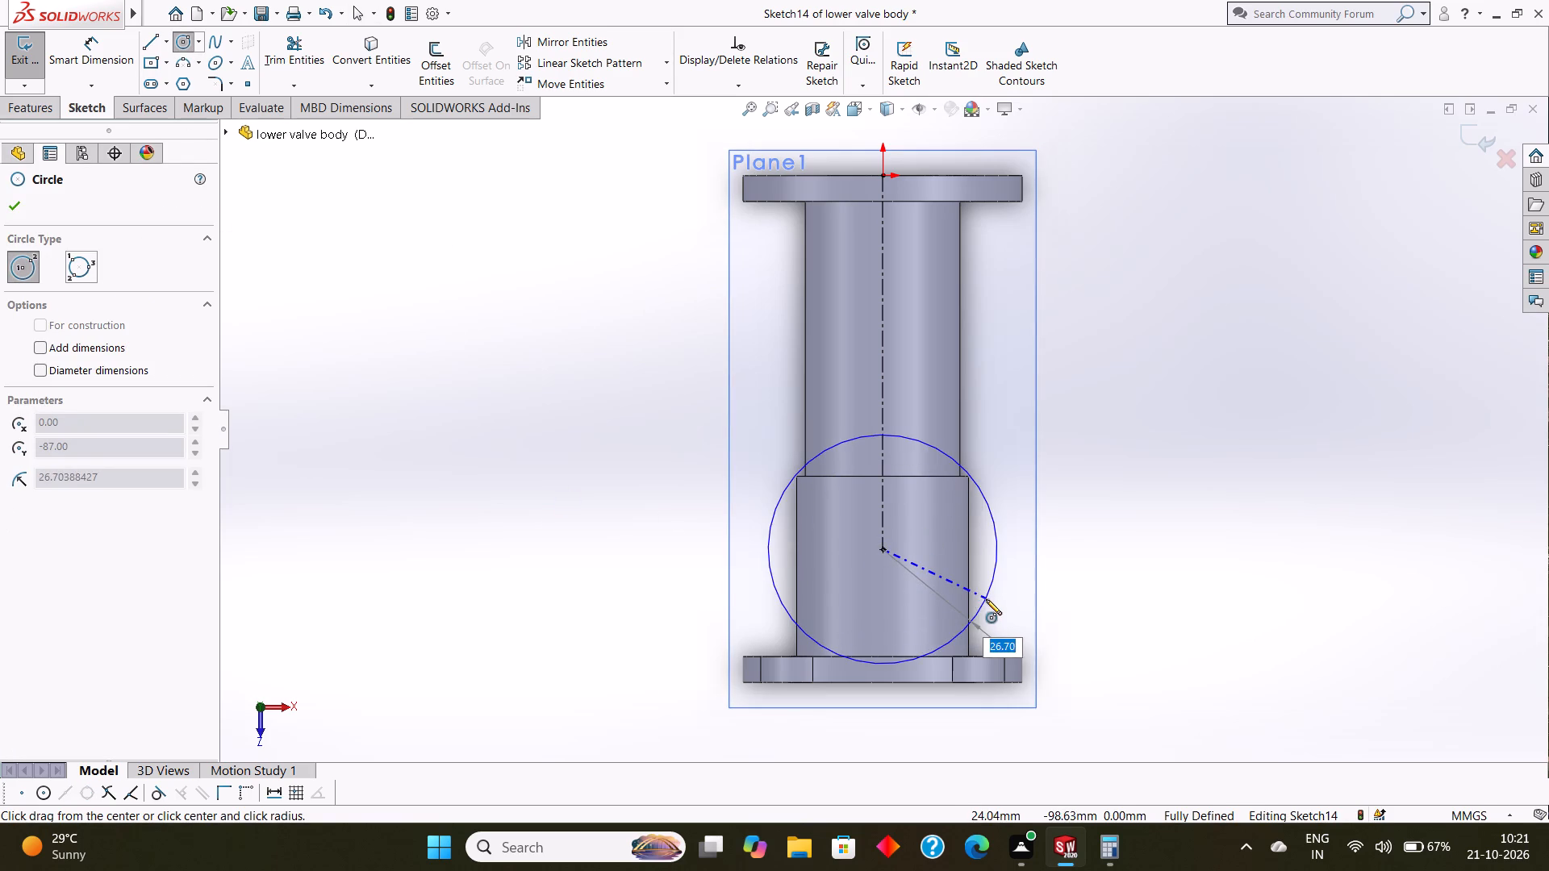
pyautogui.click(971, 588)
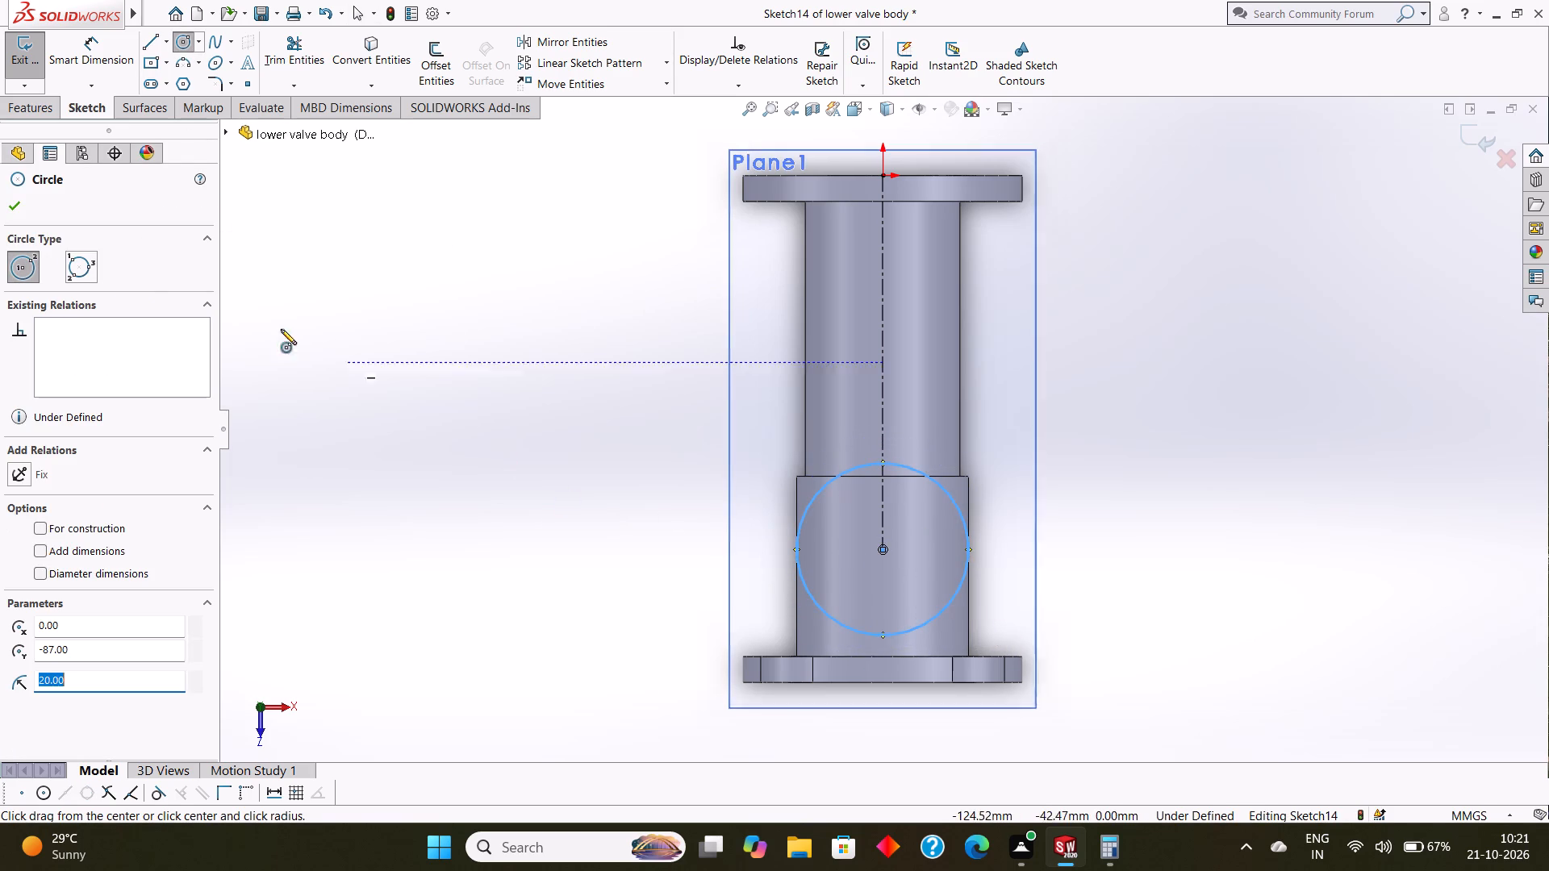
pyautogui.click(13, 210)
# Dimension the circle's diameter as 42 mm.
pyautogui.click(84, 48)
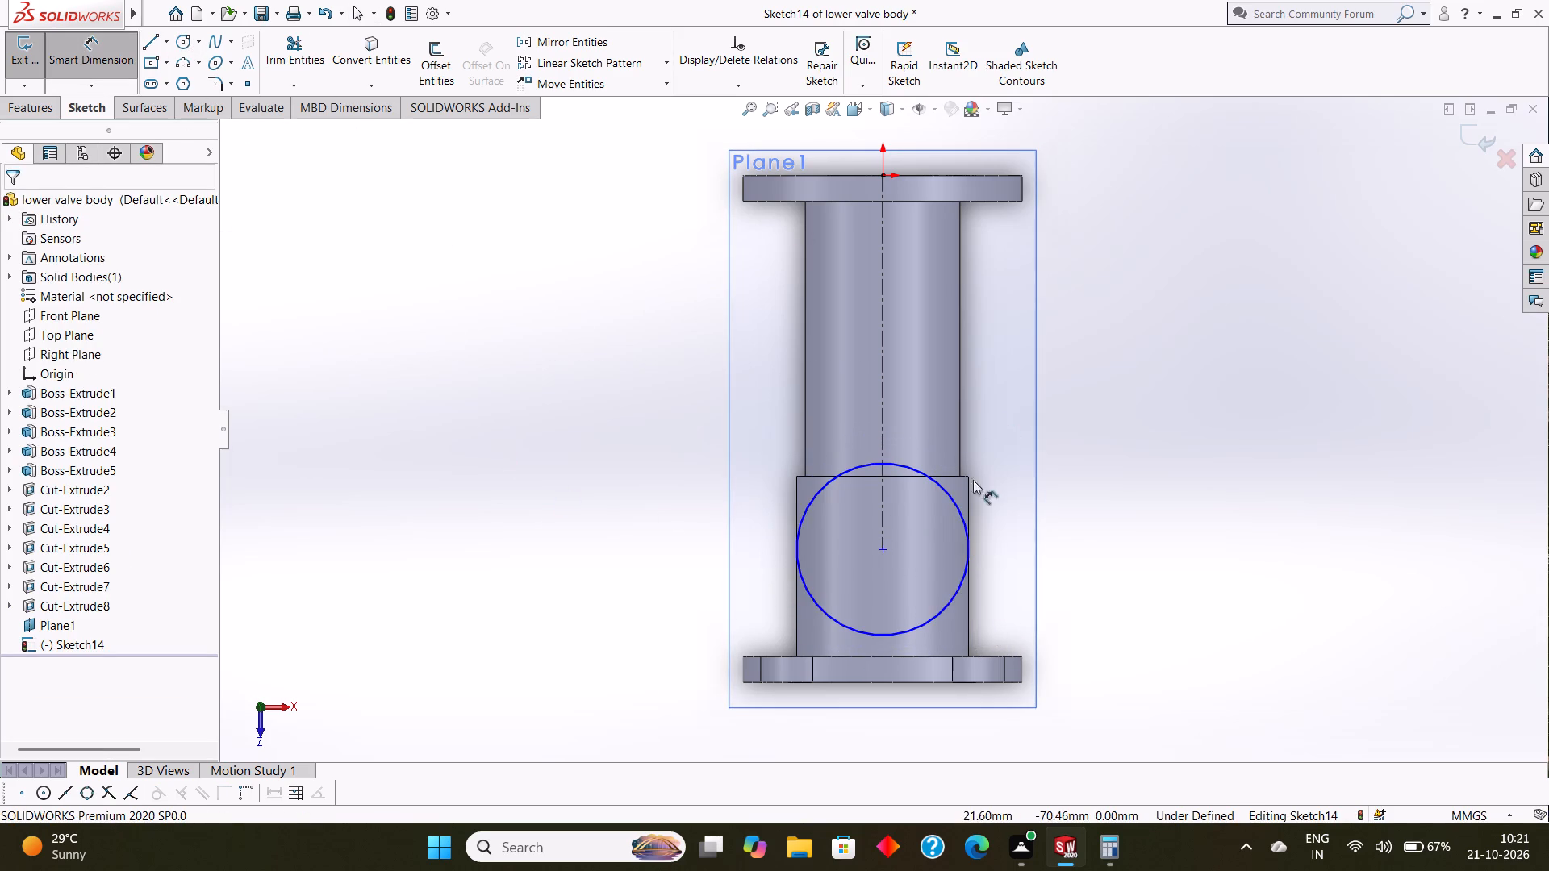
pyautogui.moveTo(944, 488); pyautogui.dragTo(951, 488)
pyautogui.click(1192, 509)
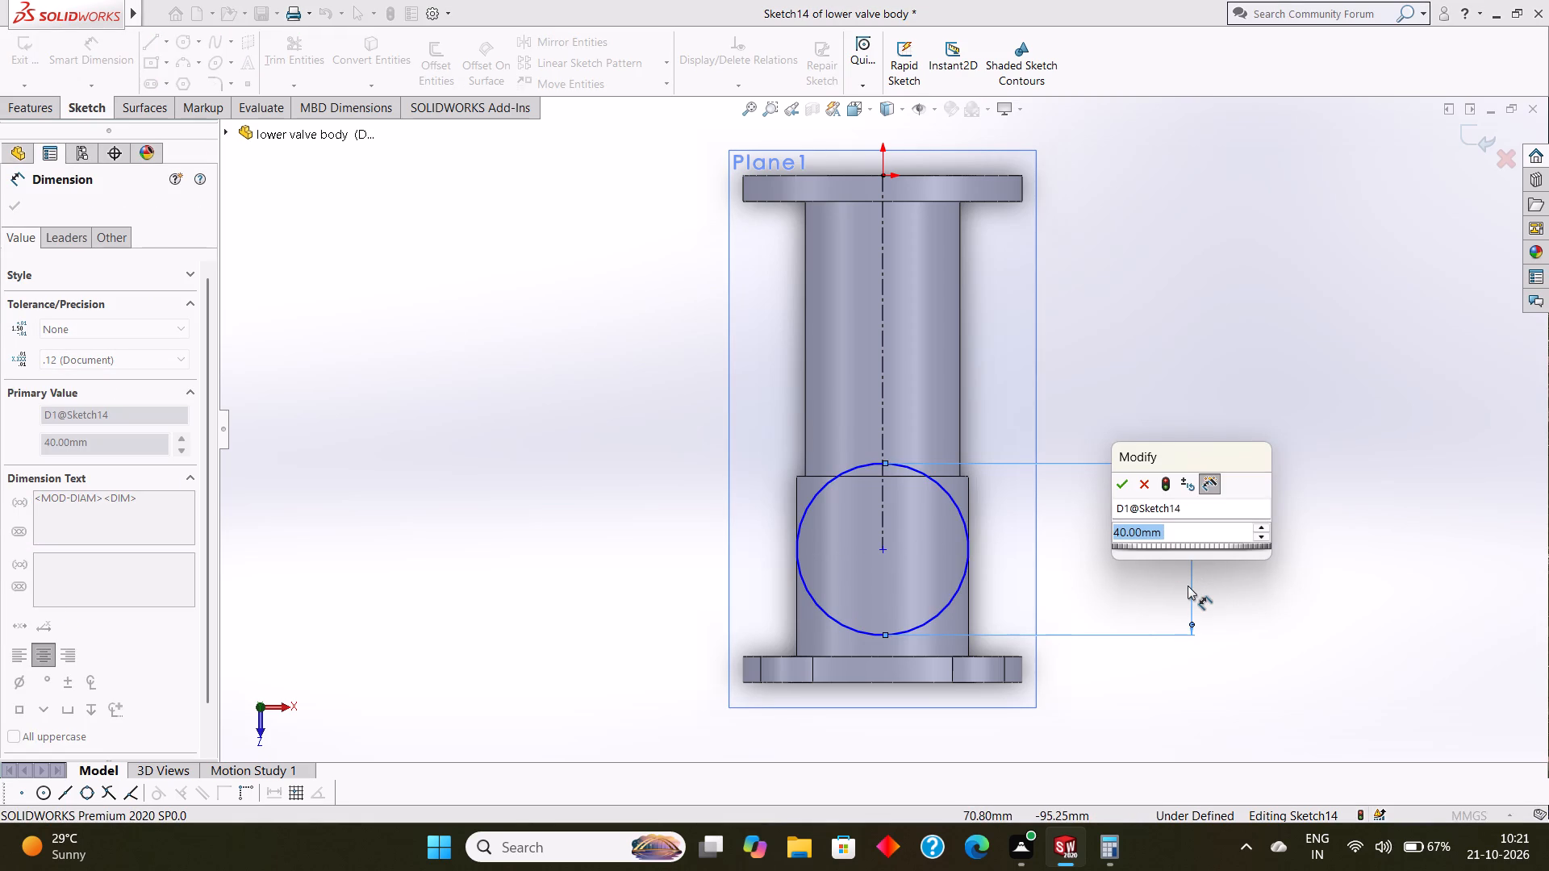
pyautogui.write('42')
pyautogui.press('Return')
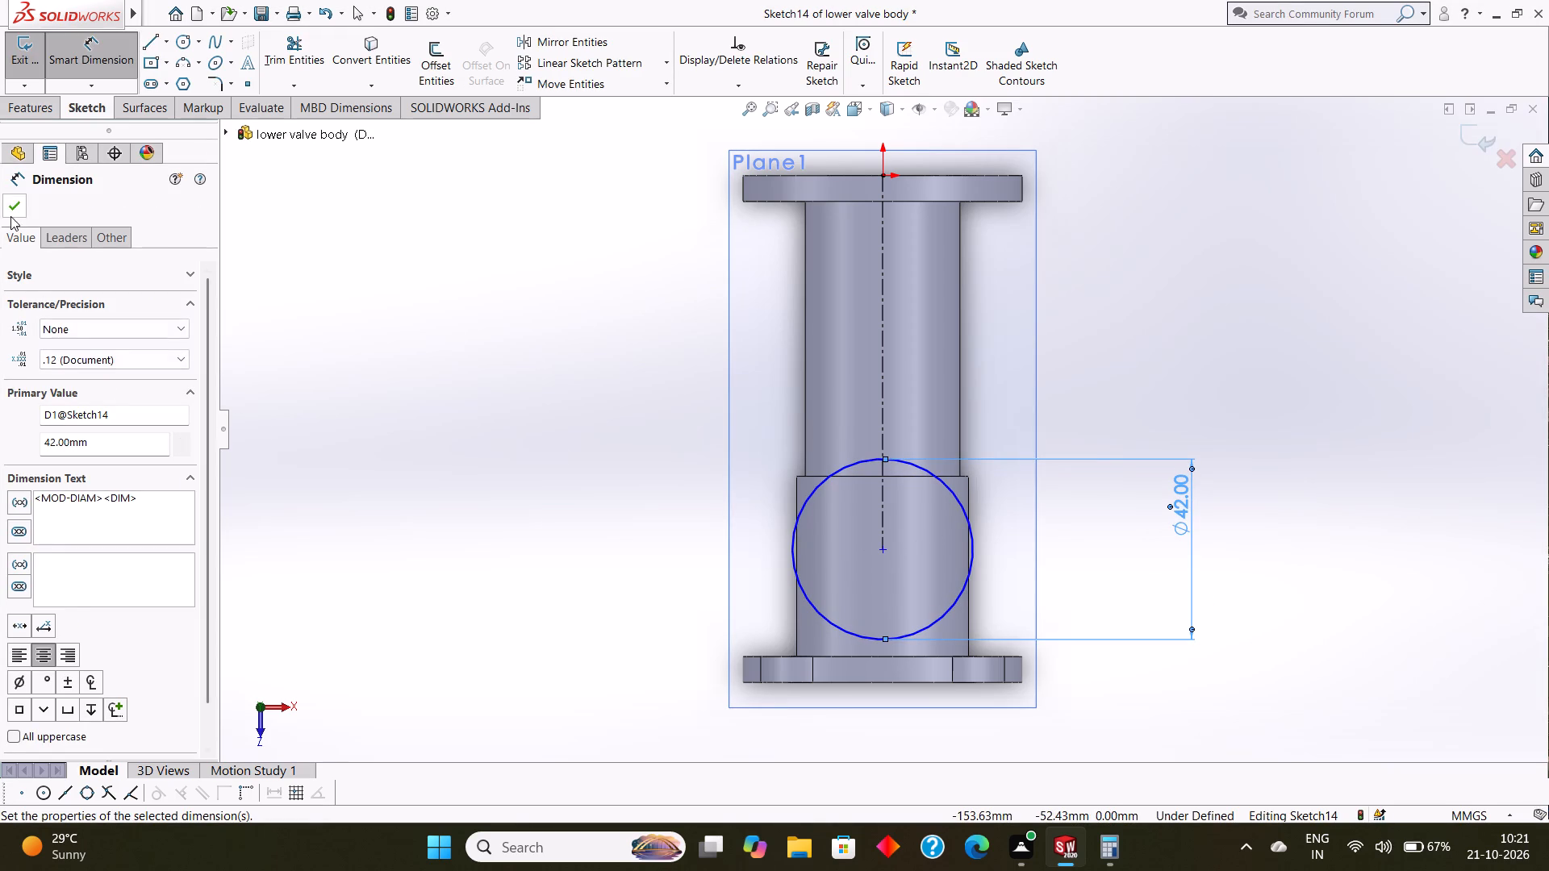
pyautogui.click(10, 216)
# Add an 87 mm vertical dimension between the origin and the circle's centre.
pyautogui.click(73, 56)
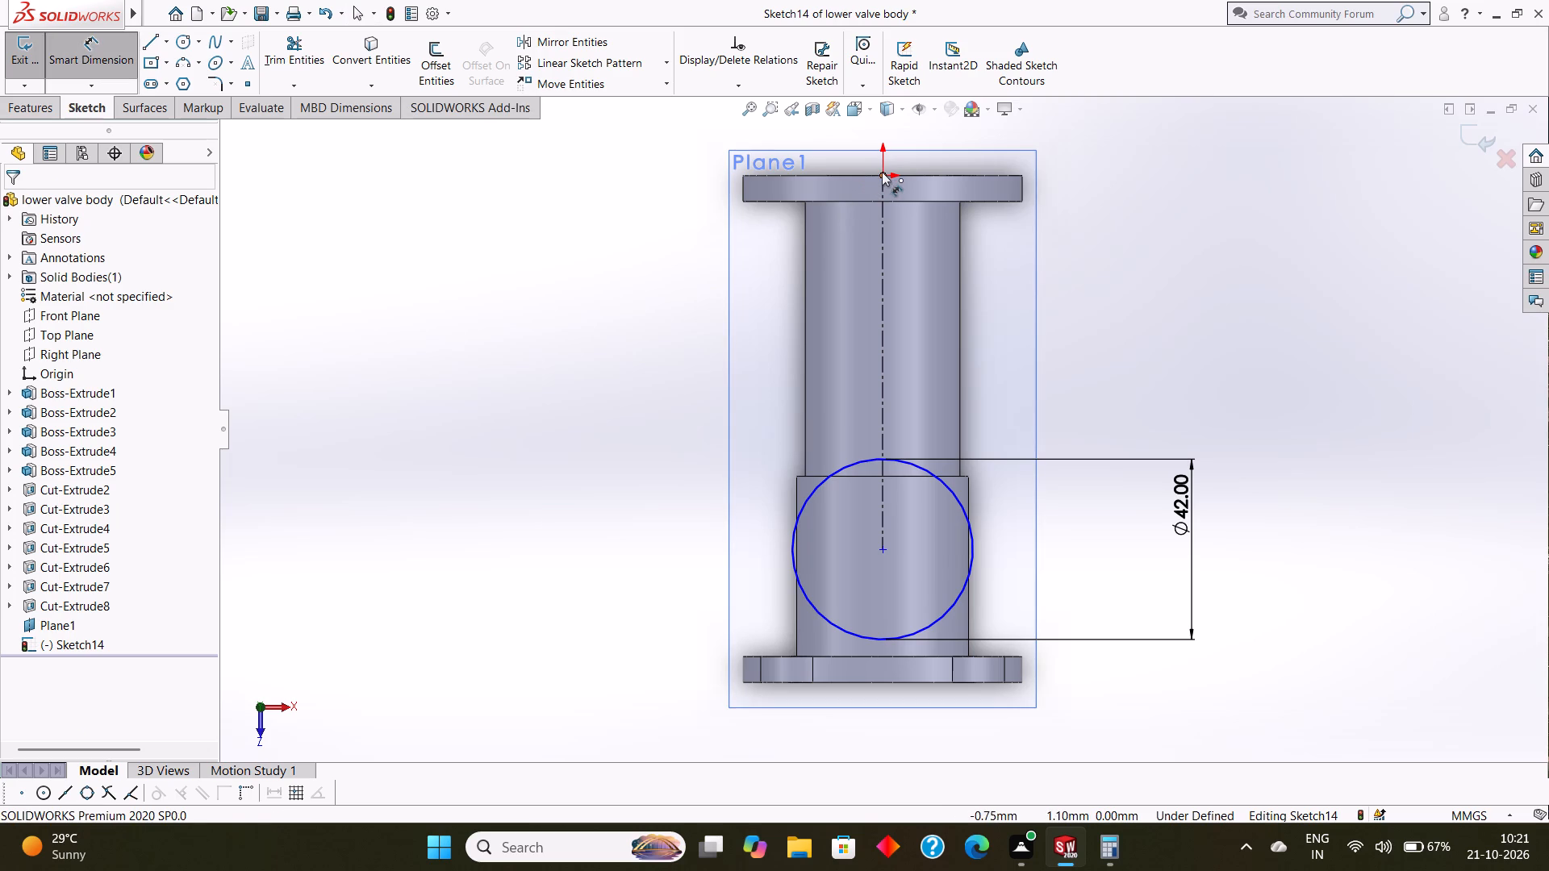
pyautogui.click(882, 173)
pyautogui.moveTo(885, 551); pyautogui.dragTo(892, 548)
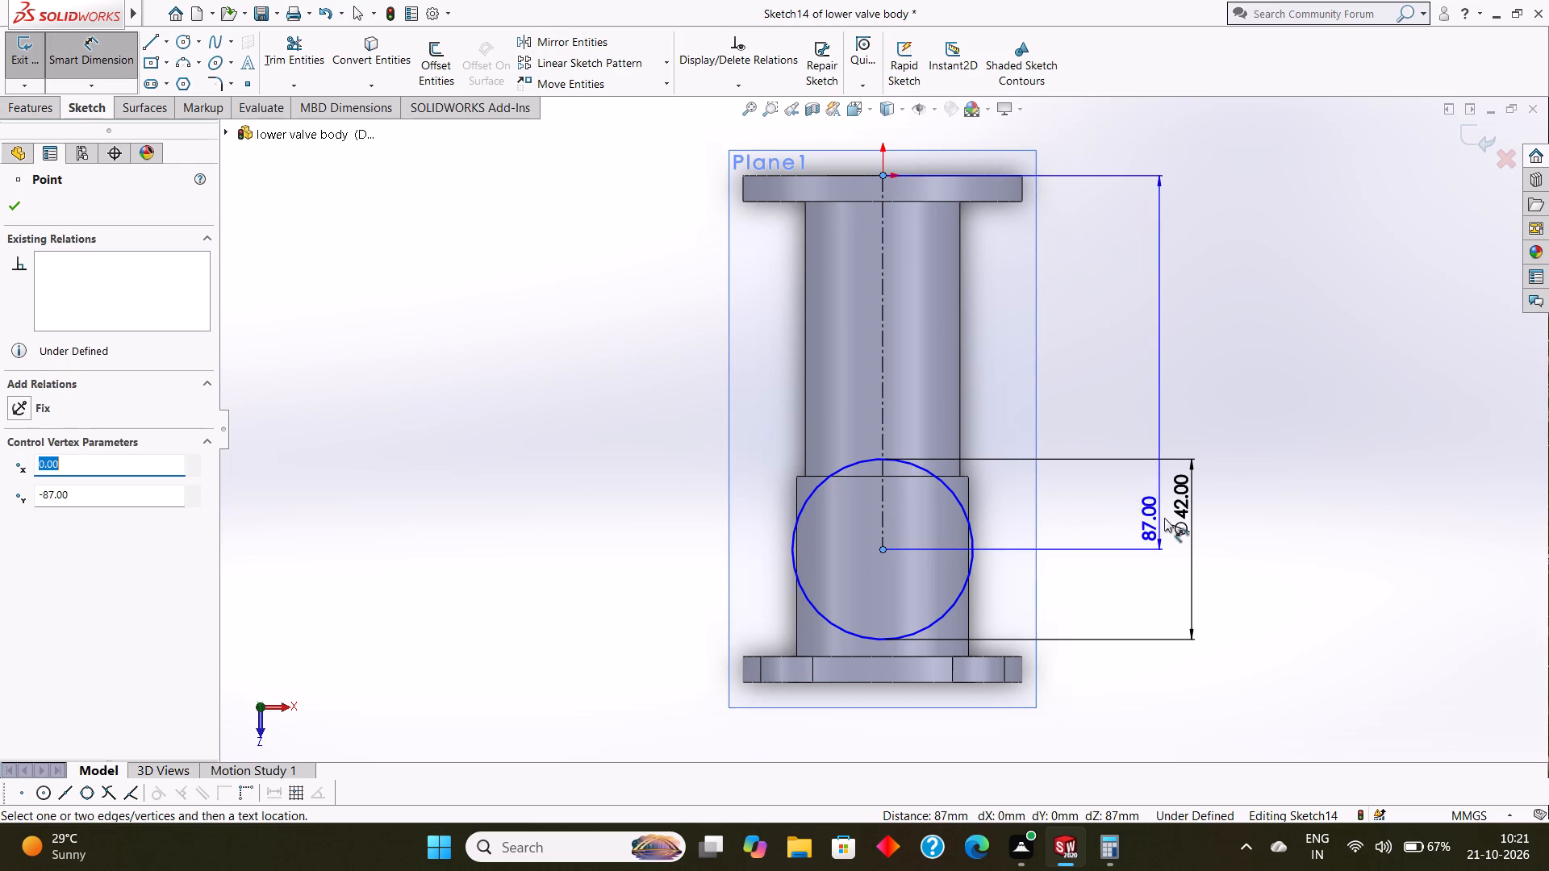
pyautogui.click(1346, 473)
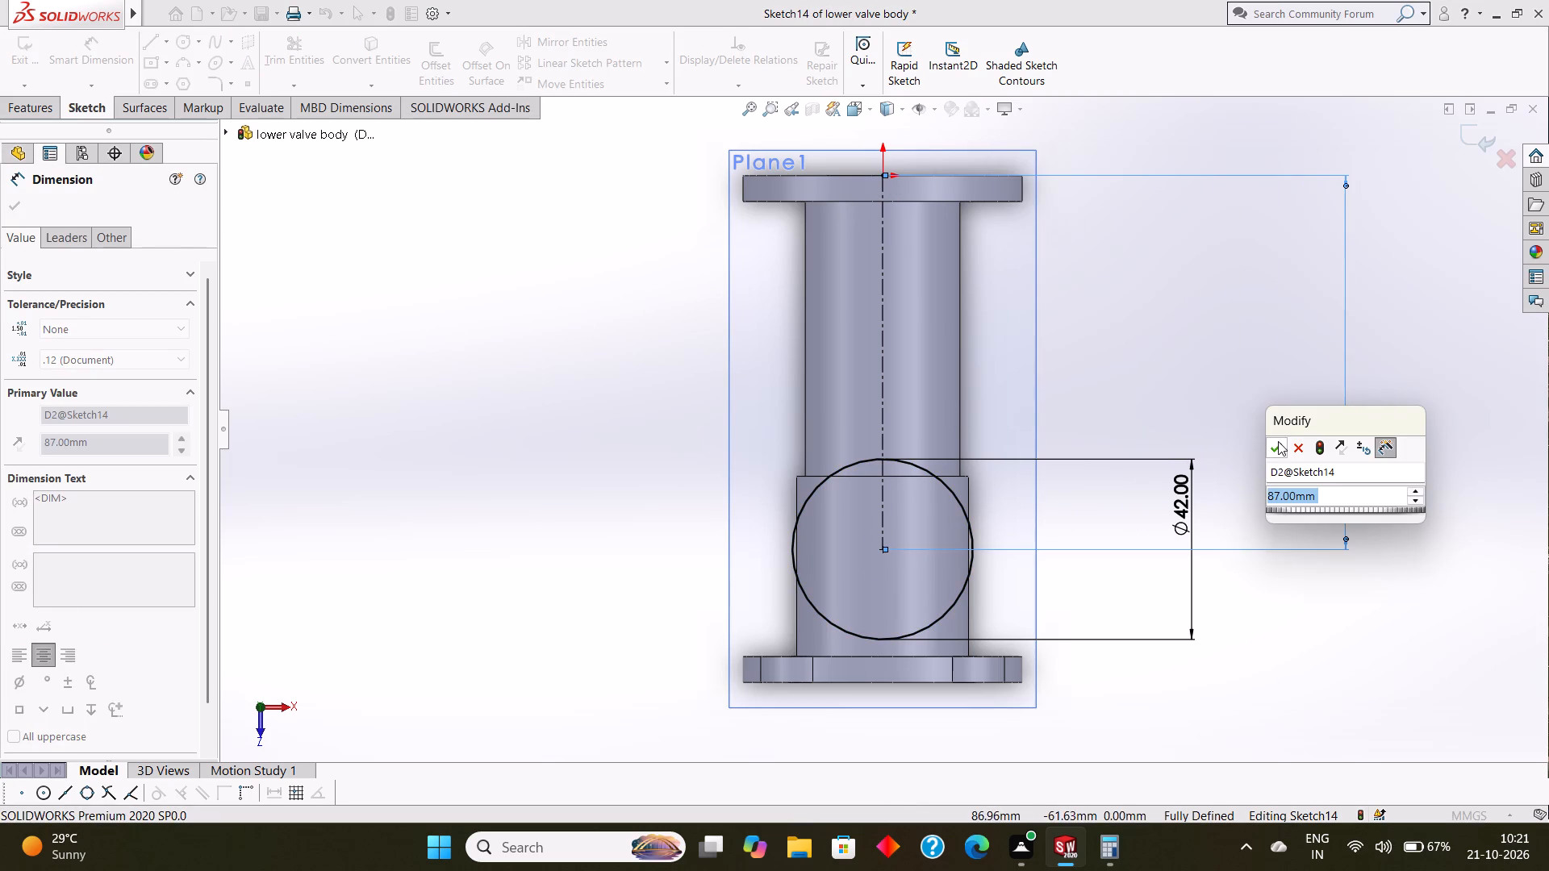
pyautogui.click(1278, 441)
pyautogui.click(22, 204)
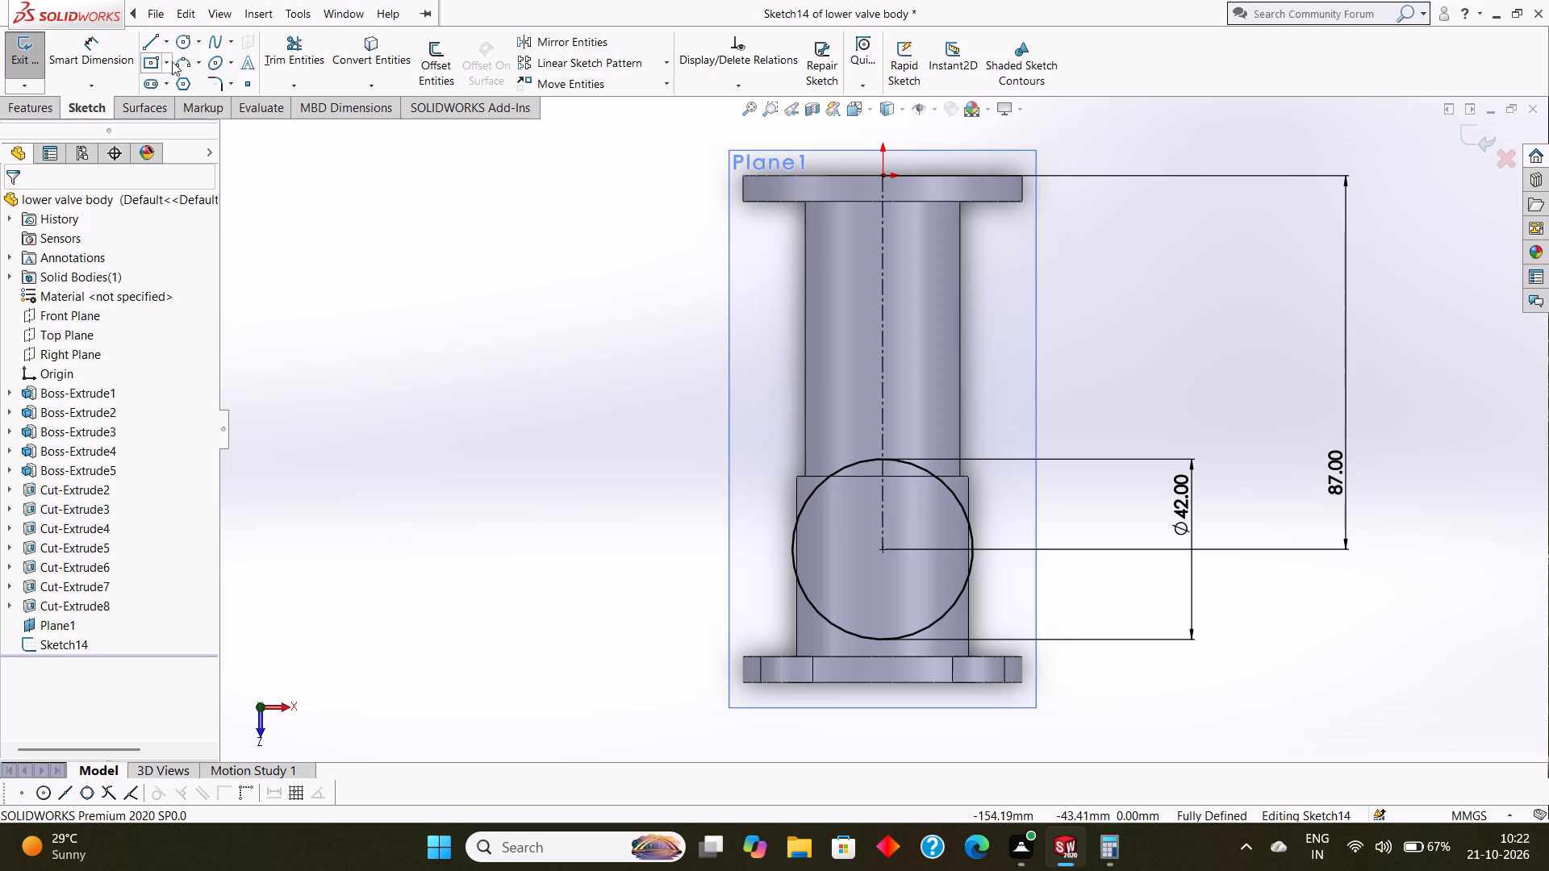
# Start a blind boss extrusion of the 42 mm circle with a depth of 20 mm.
pyautogui.click(27, 102)
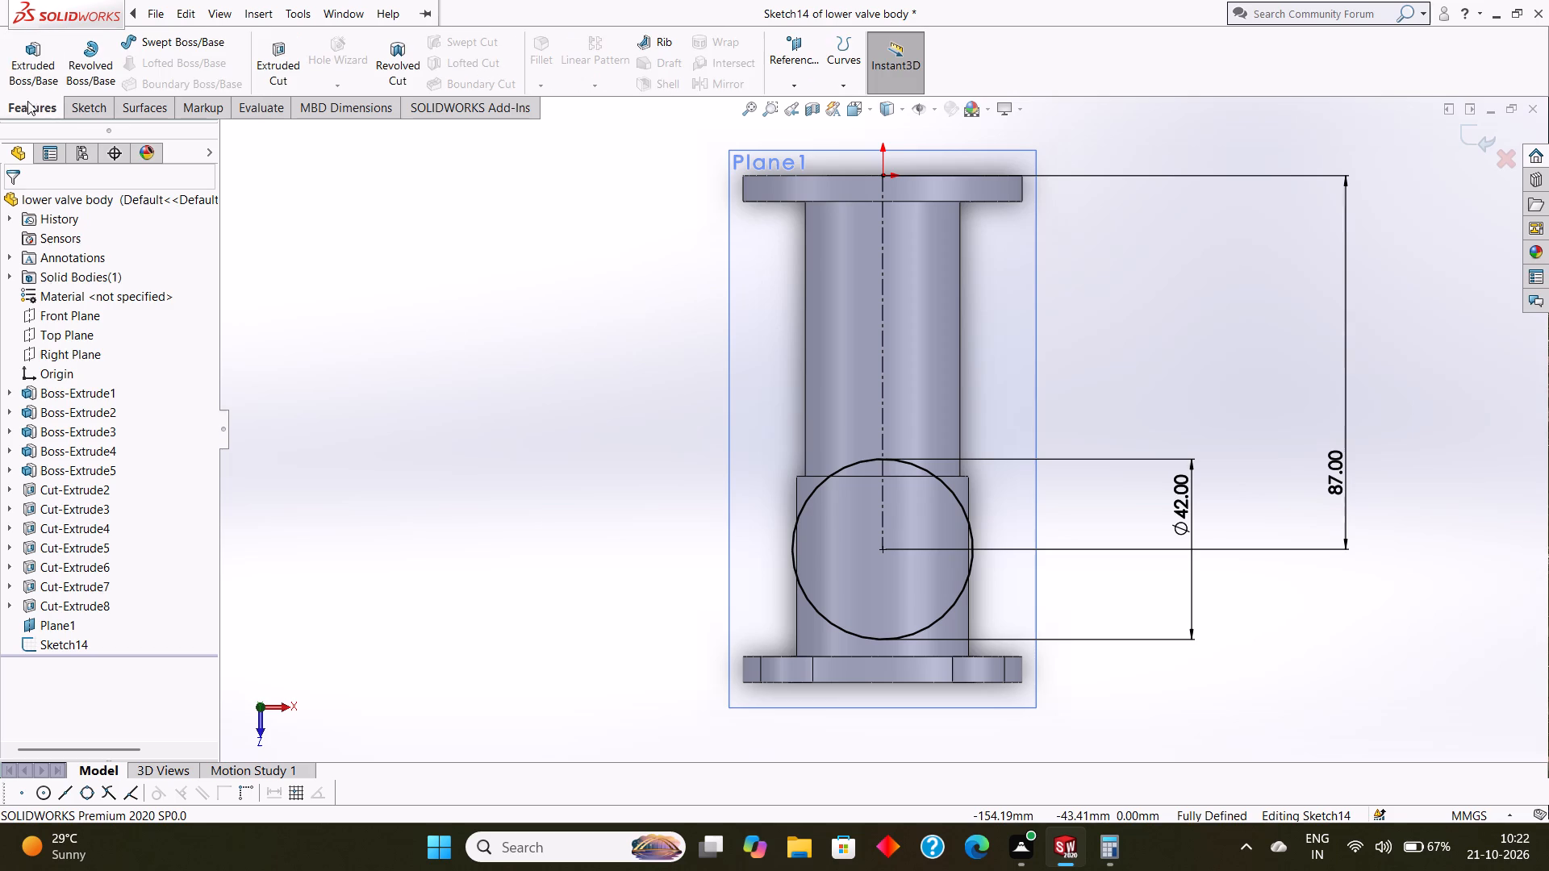
pyautogui.click(23, 73)
pyautogui.moveTo(456, 336); pyautogui.dragTo(501, 344, button='middle')
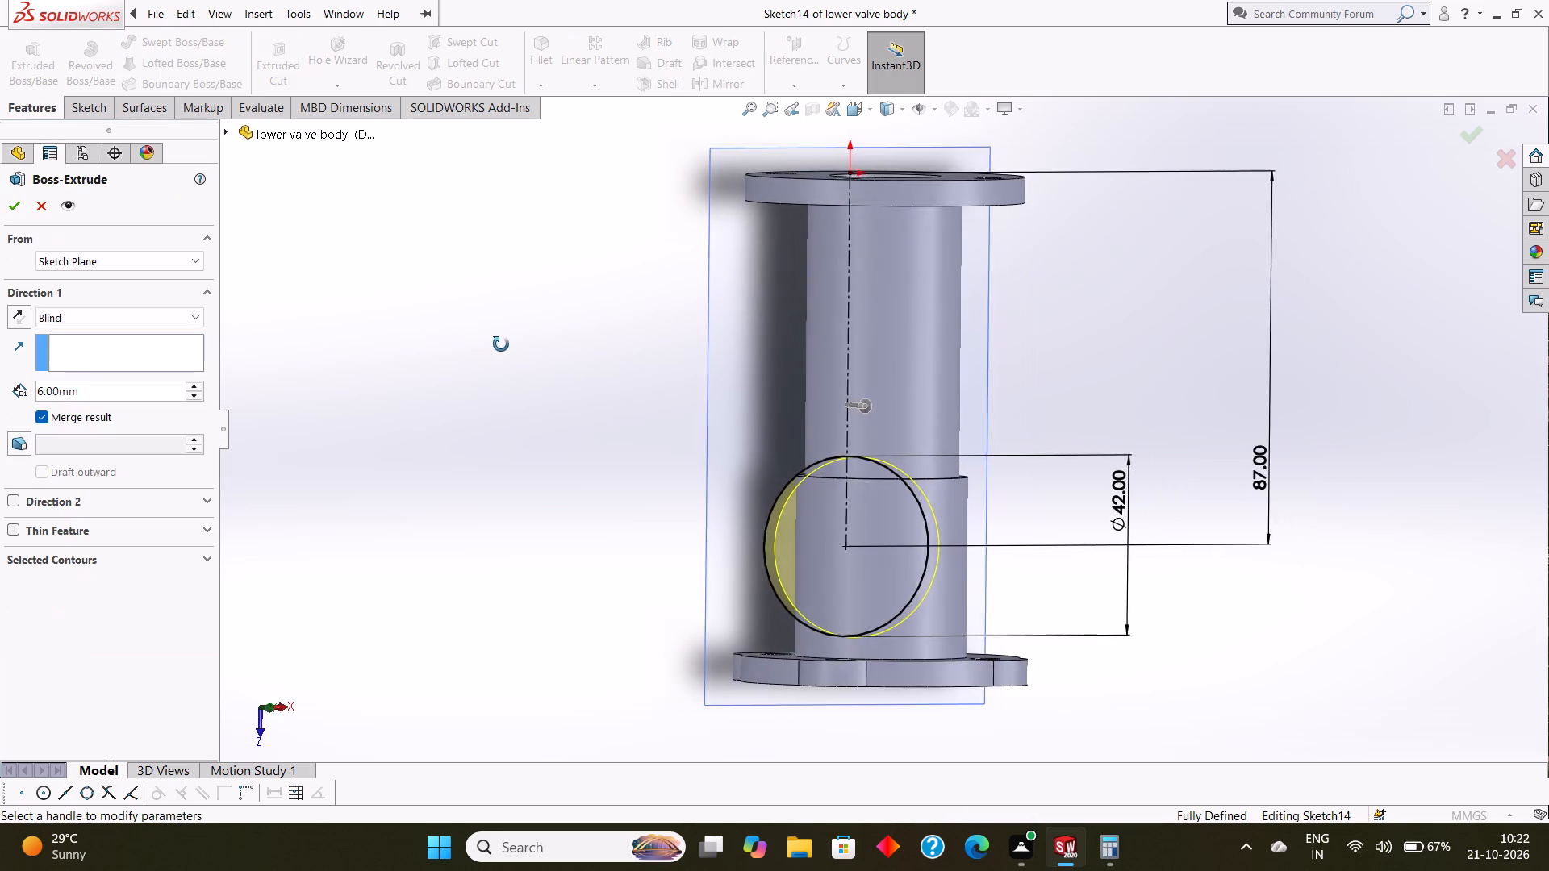
pyautogui.moveTo(501, 344); pyautogui.dragTo(653, 336, button='middle')
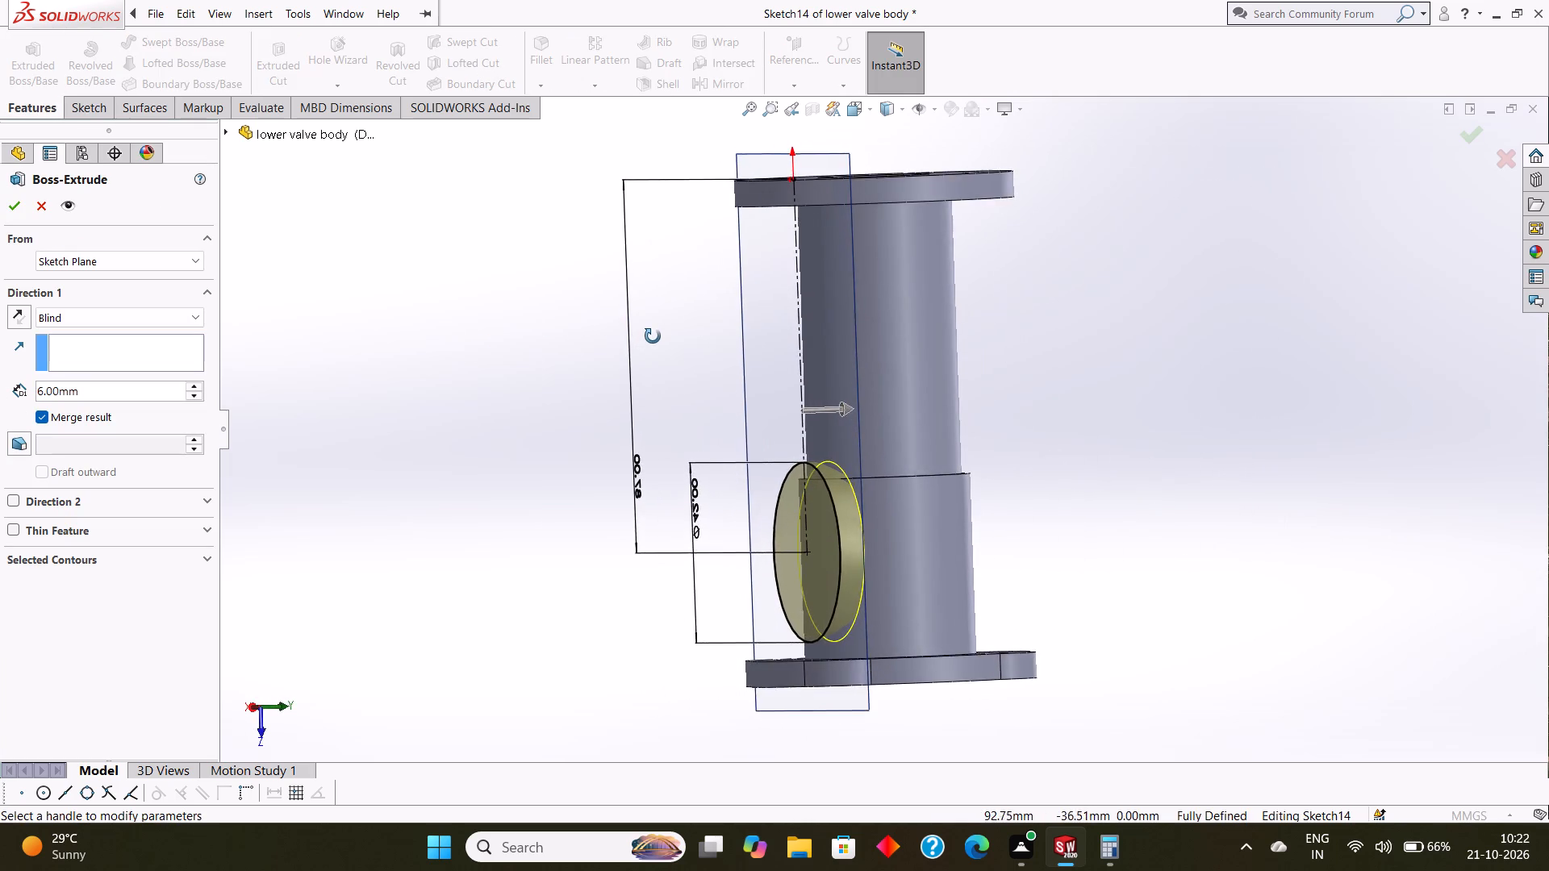
pyautogui.moveTo(653, 336); pyautogui.dragTo(666, 345, button='middle')
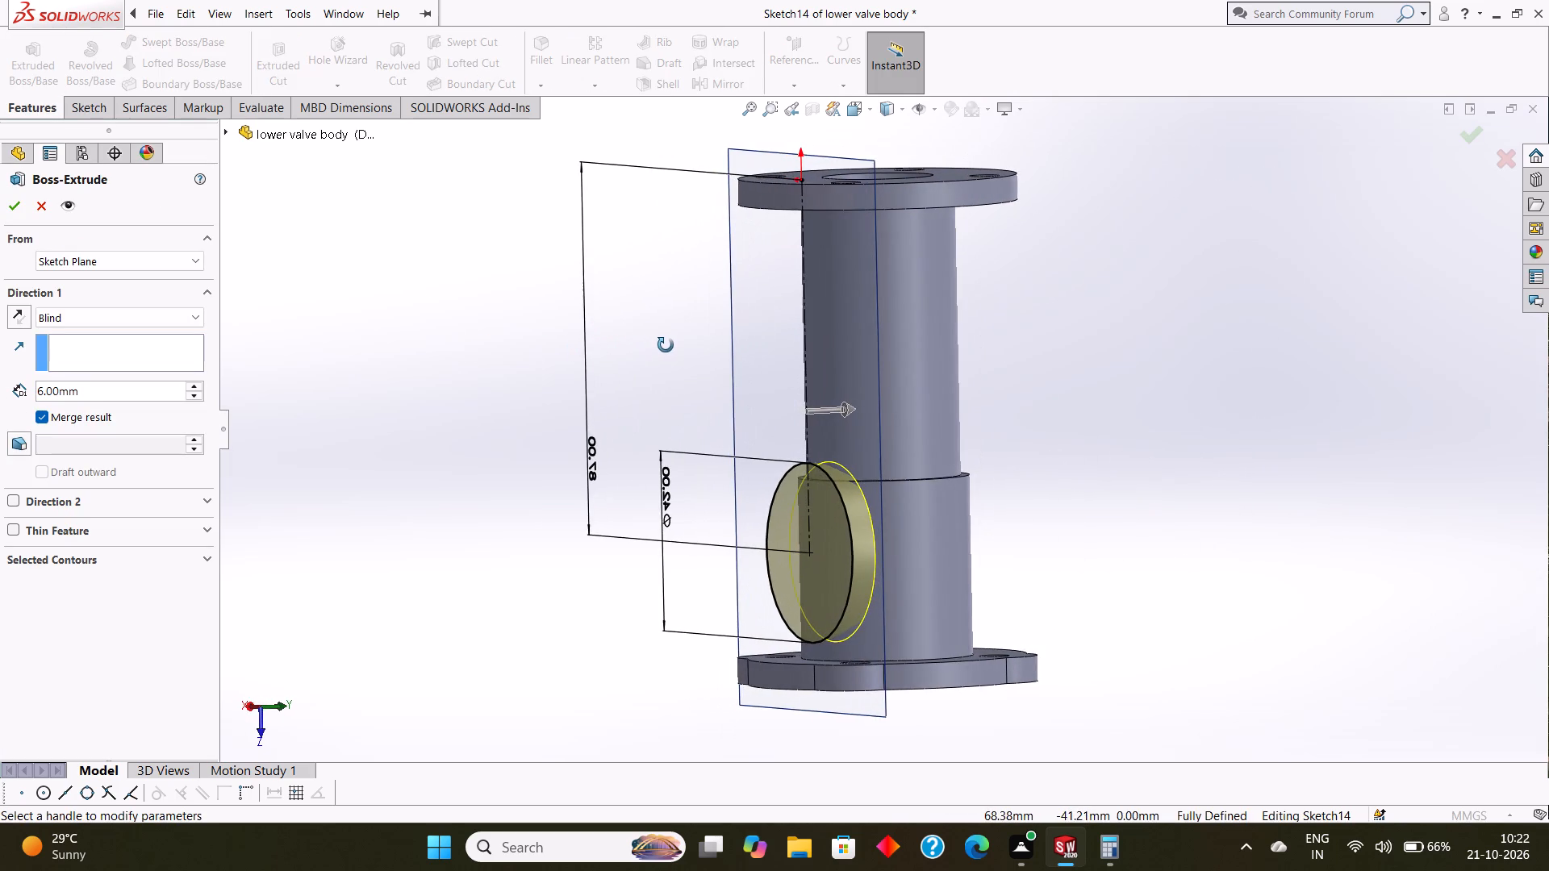
pyautogui.moveTo(666, 345); pyautogui.dragTo(662, 353, button='middle')
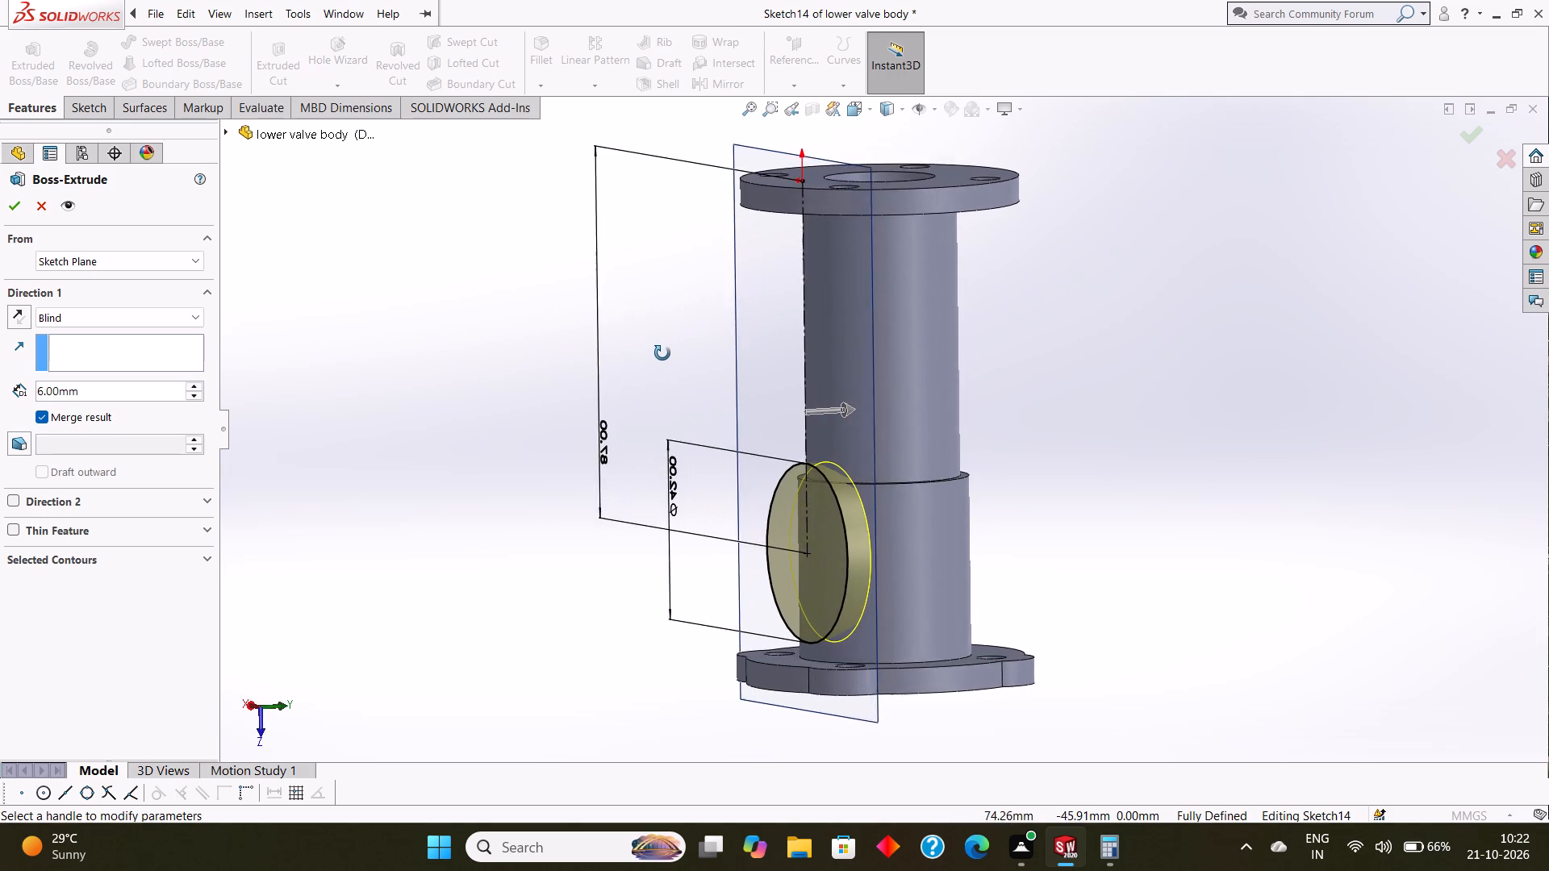
pyautogui.moveTo(662, 353); pyautogui.dragTo(675, 340, button='middle')
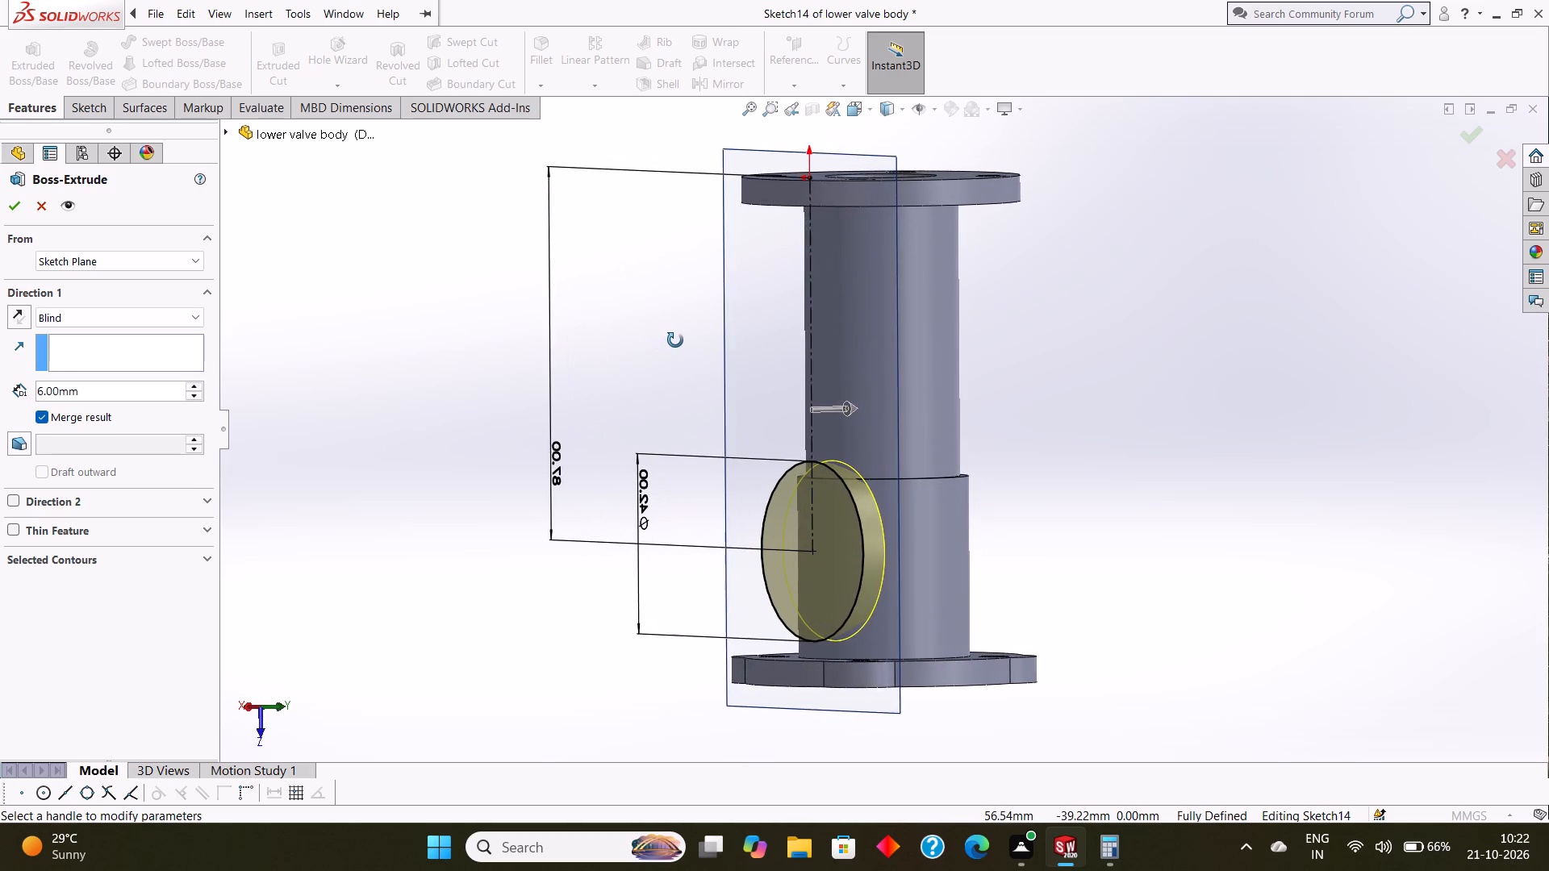
pyautogui.moveTo(675, 340); pyautogui.dragTo(653, 348, button='middle')
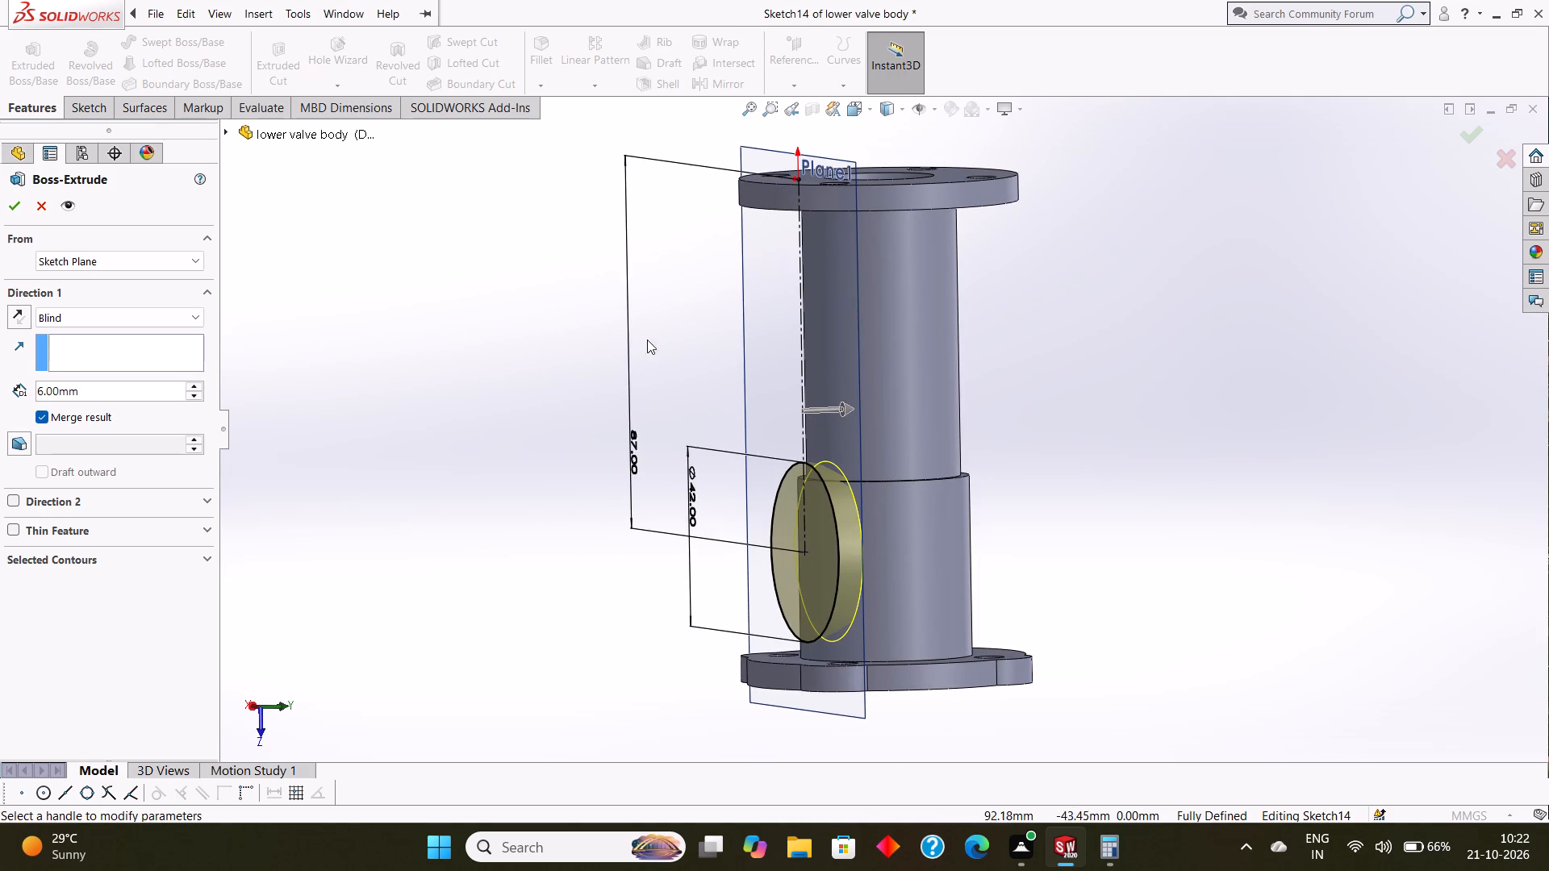
pyautogui.click(93, 389)
pyautogui.moveTo(119, 394); pyautogui.dragTo(30, 385)
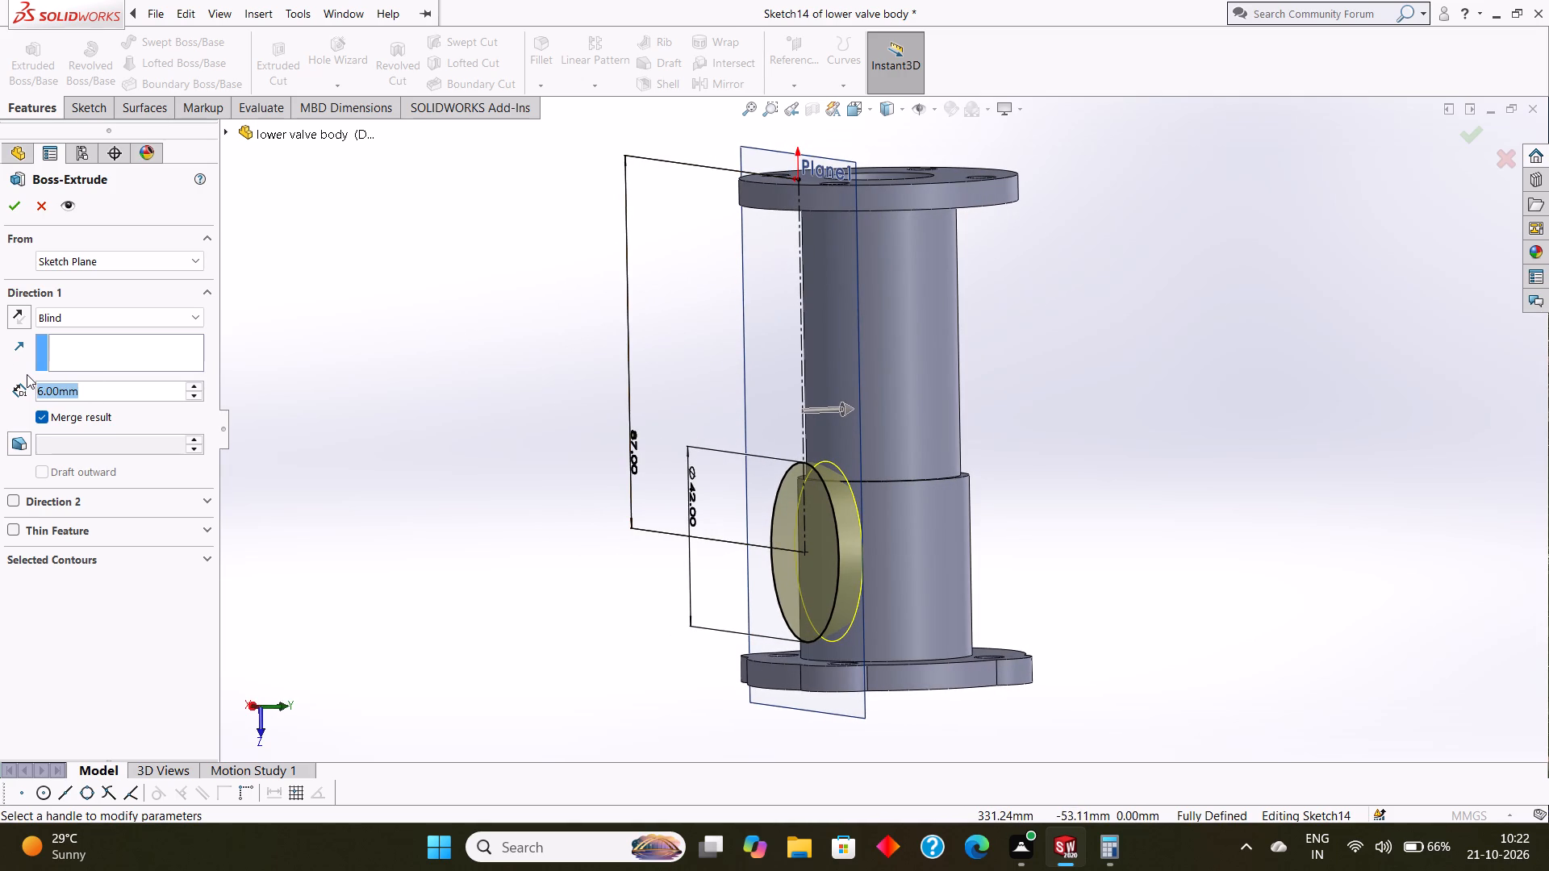
pyautogui.write('20')
pyautogui.press('Return')
# Reverse the extrusion direction so the side boss projects outward, away from the valve body.
pyautogui.moveTo(1501, 646); pyautogui.dragTo(1409, 681, button='middle')
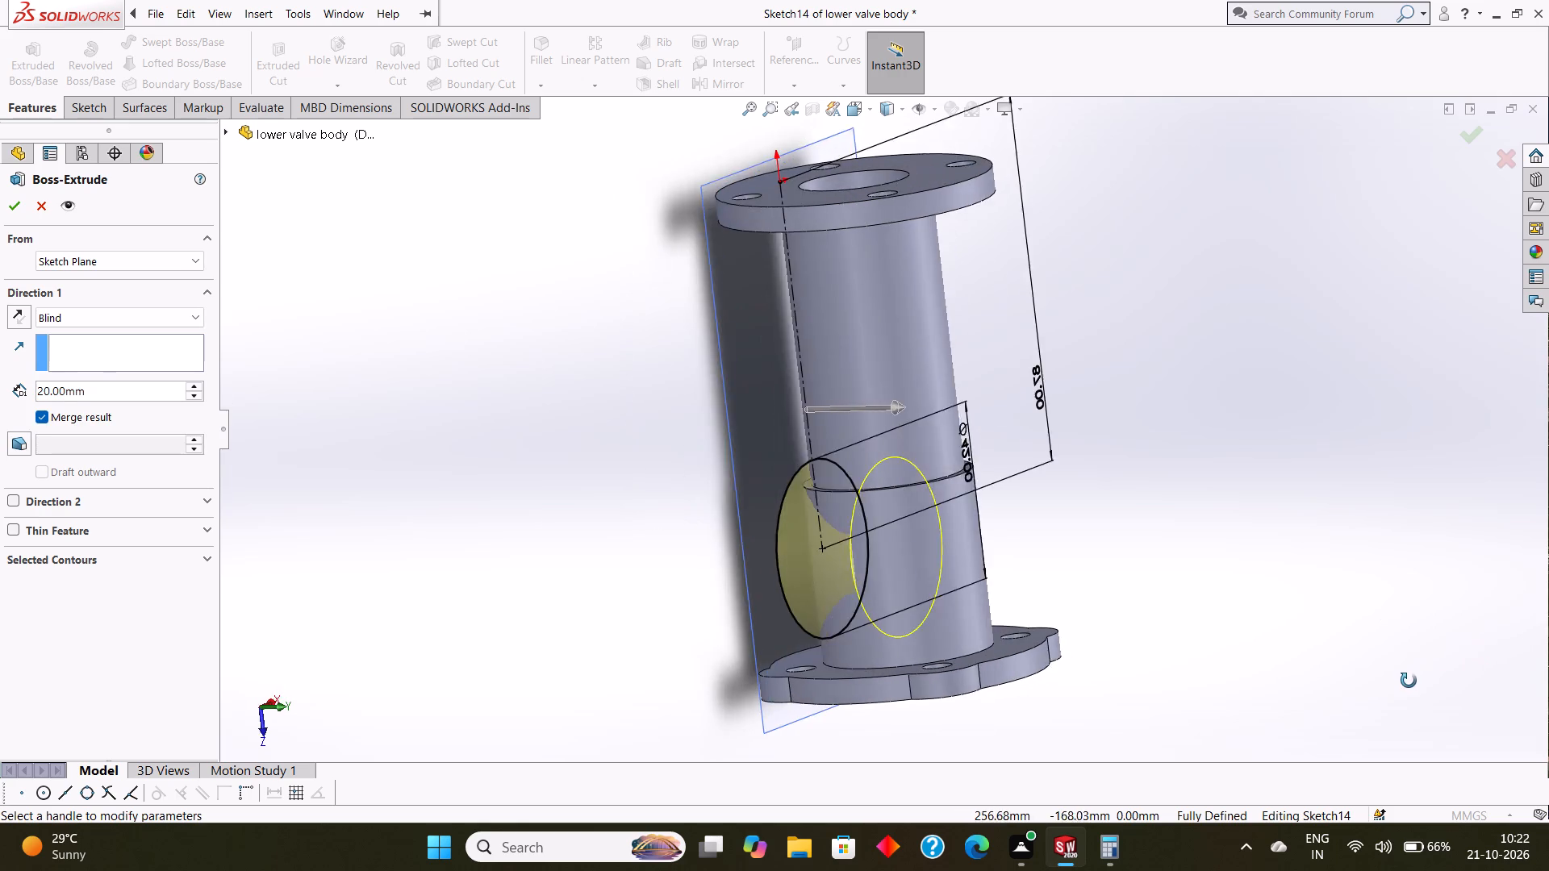
pyautogui.moveTo(1409, 681); pyautogui.dragTo(1437, 663, button='middle')
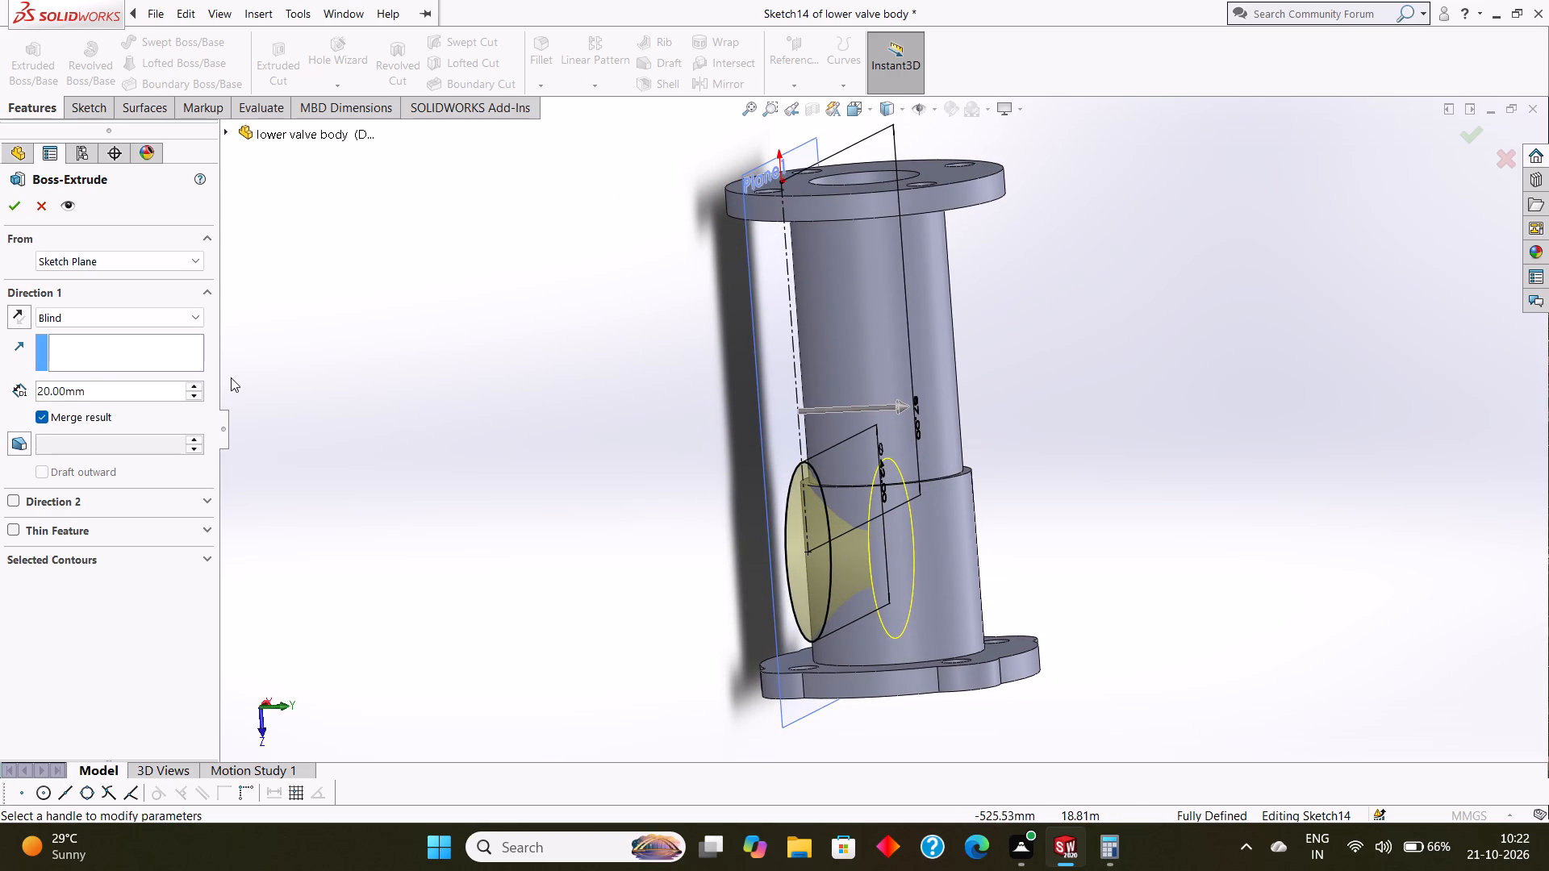
pyautogui.click(11, 310)
pyautogui.moveTo(451, 358); pyautogui.dragTo(481, 344, button='middle')
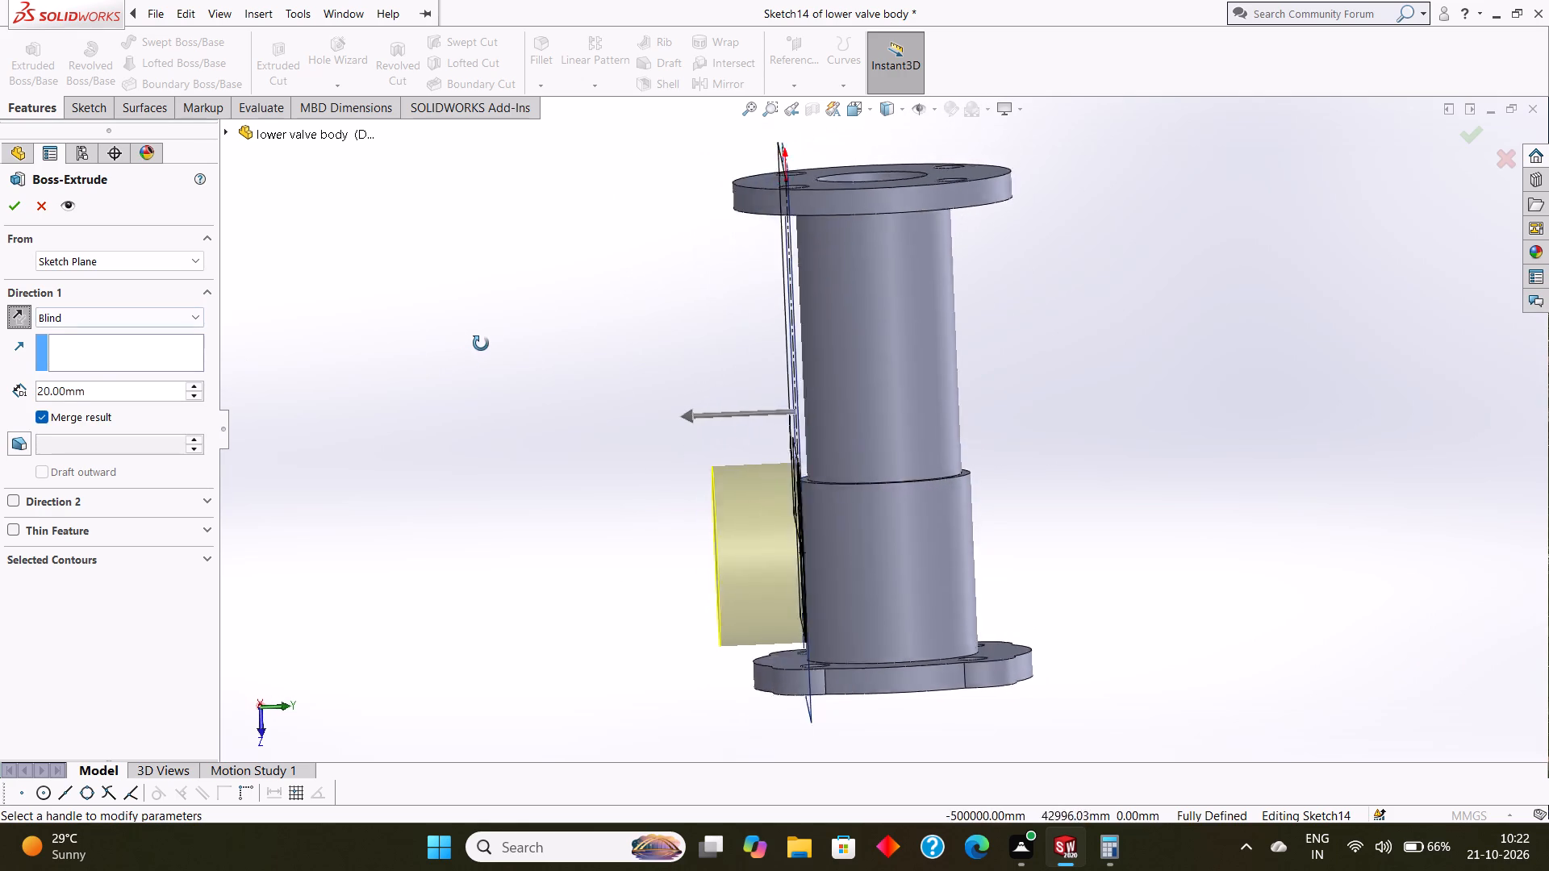
pyautogui.moveTo(481, 344); pyautogui.dragTo(497, 357, button='middle')
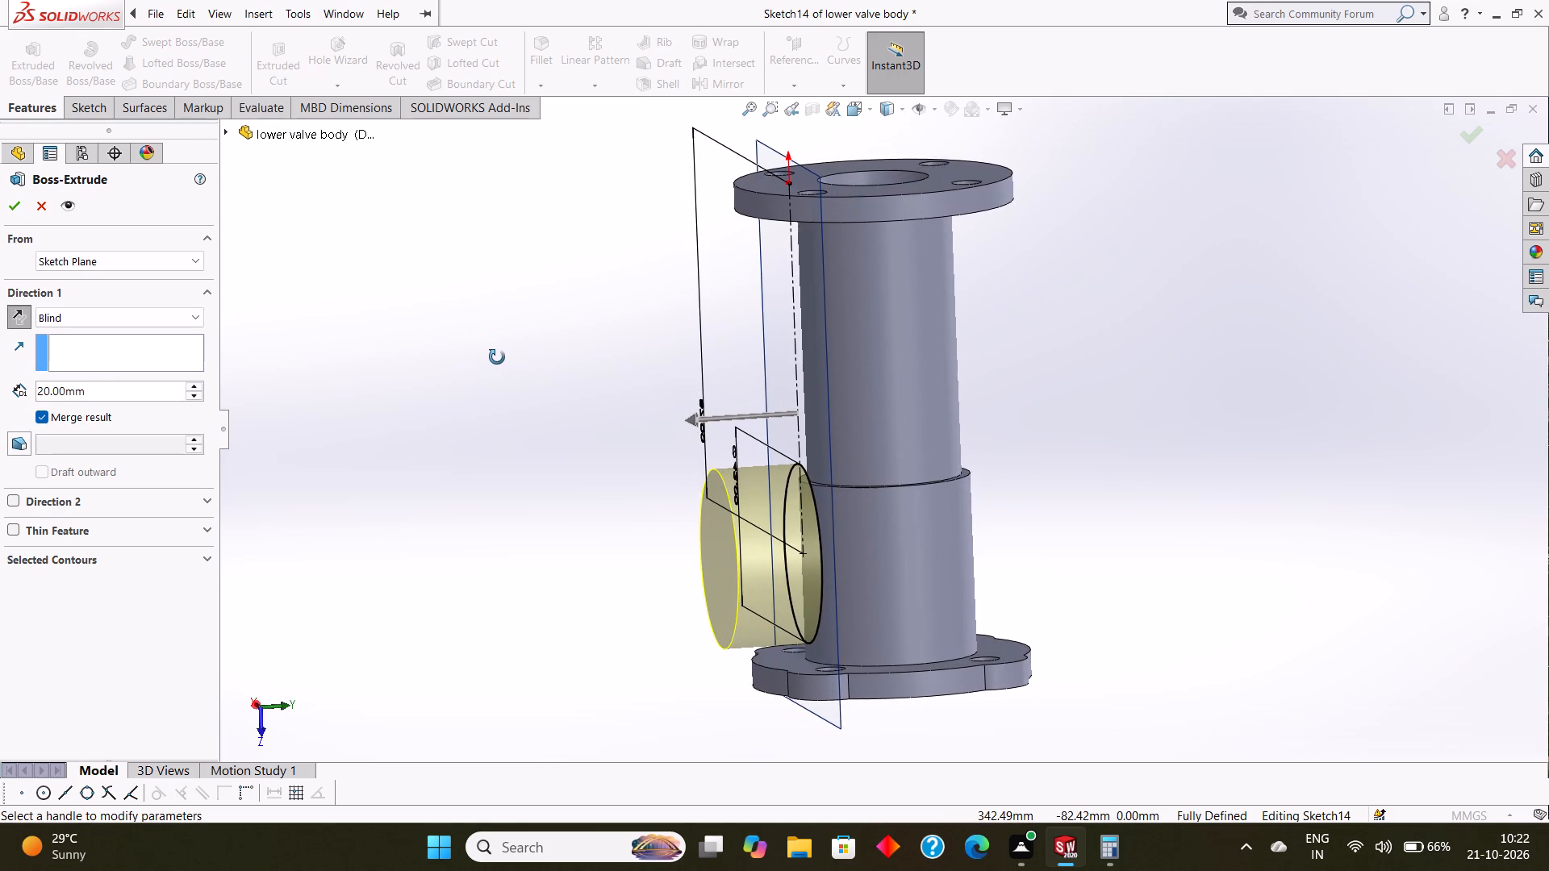
pyautogui.moveTo(497, 357); pyautogui.dragTo(496, 356, button='middle')
# Set the side boss's extrusion depth to 25 mm.
pyautogui.moveTo(115, 383); pyautogui.dragTo(35, 380)
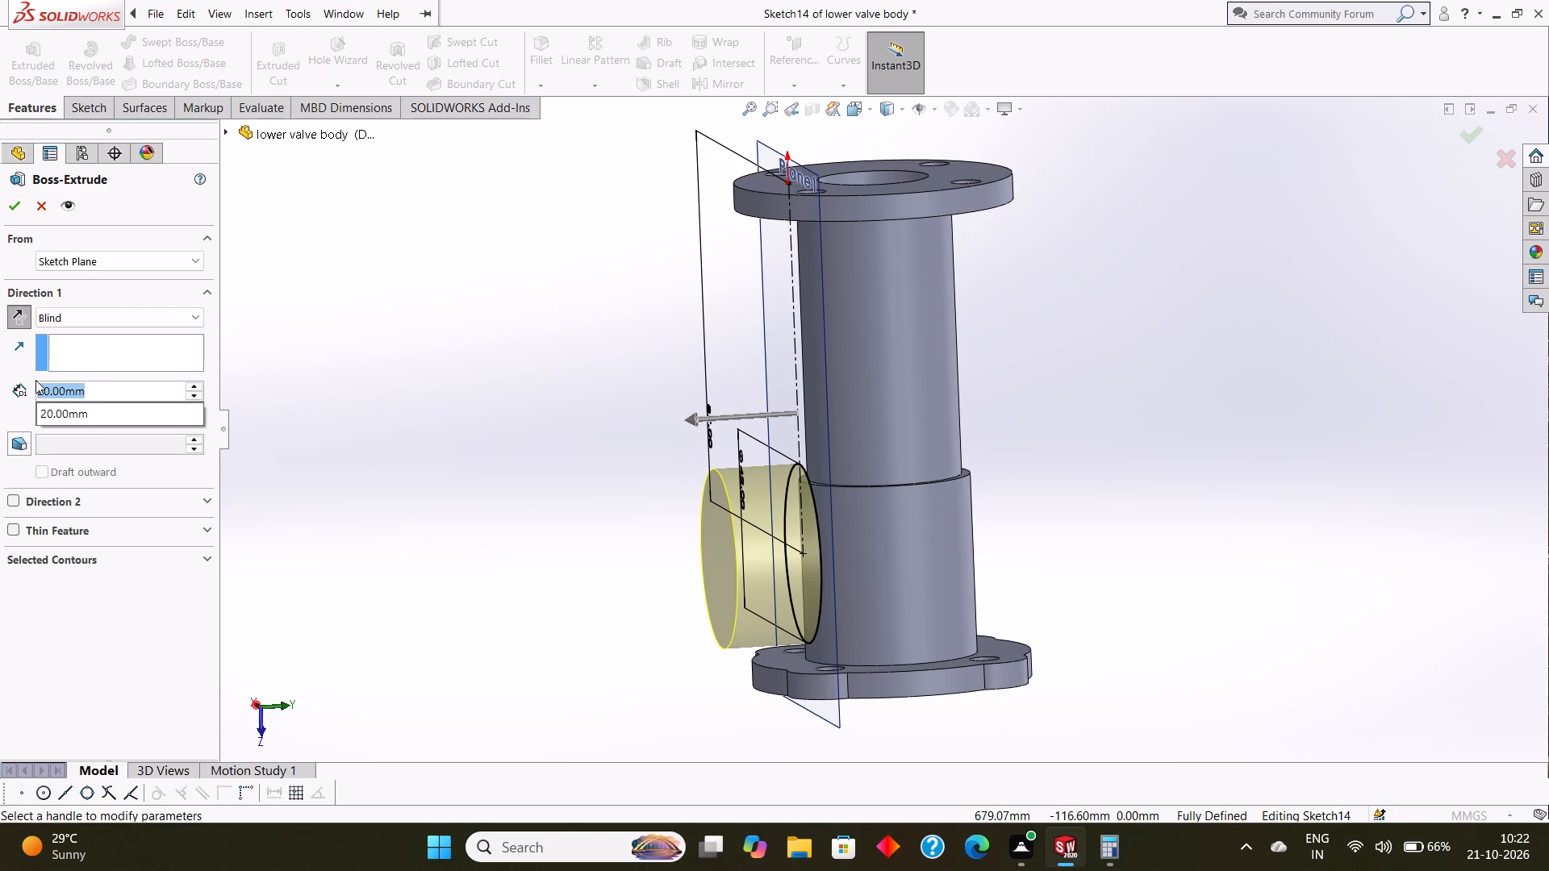
pyautogui.moveTo(35, 380); pyautogui.dragTo(23, 380)
pyautogui.write('25')
pyautogui.press('Return')
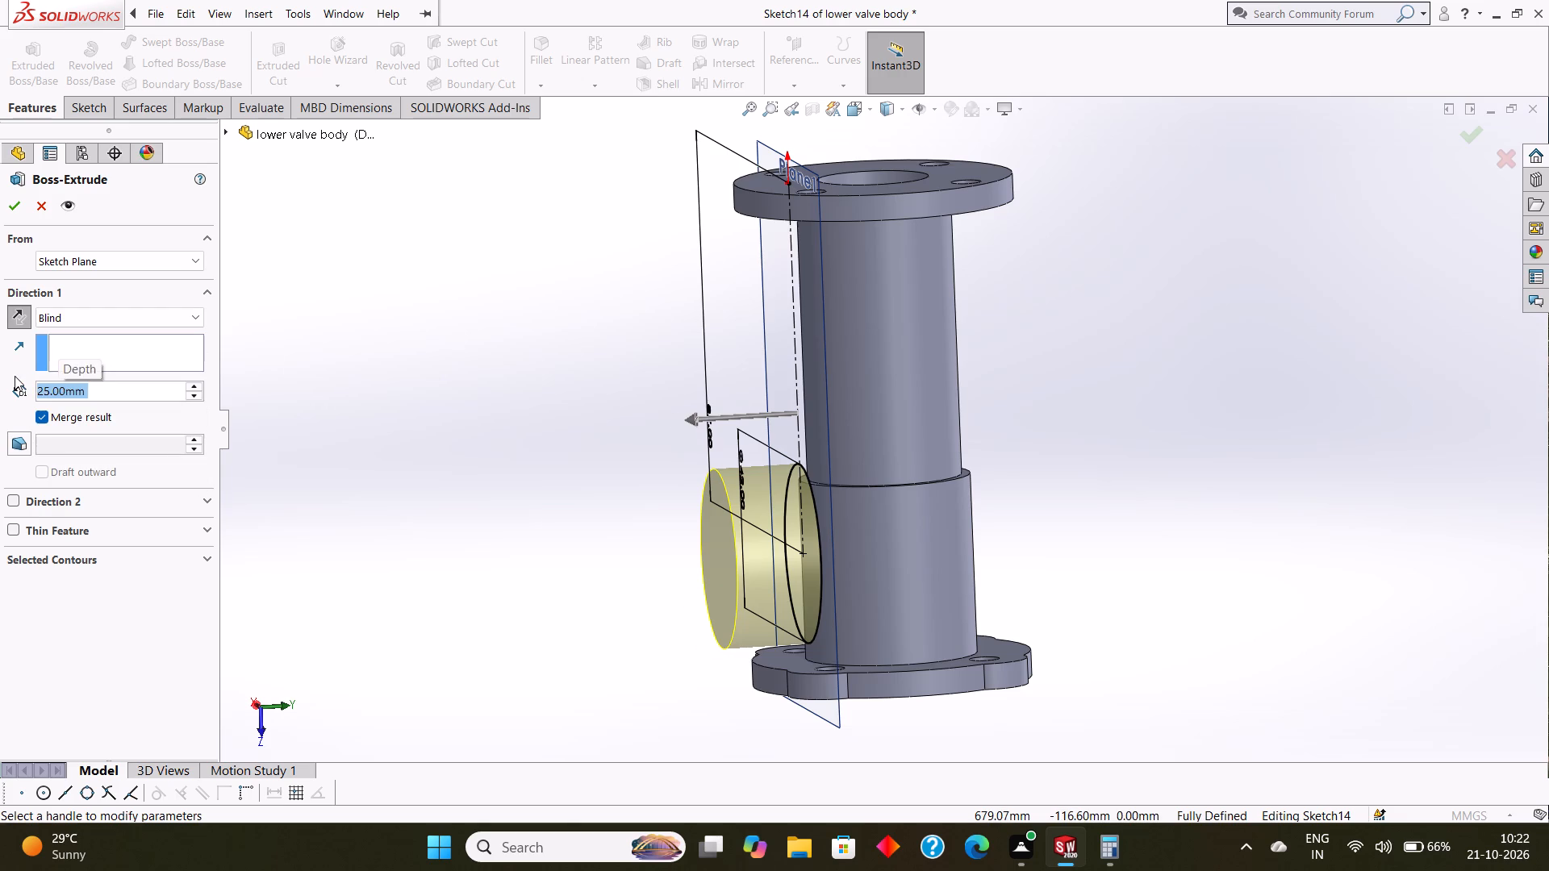
pyautogui.click(140, 385)
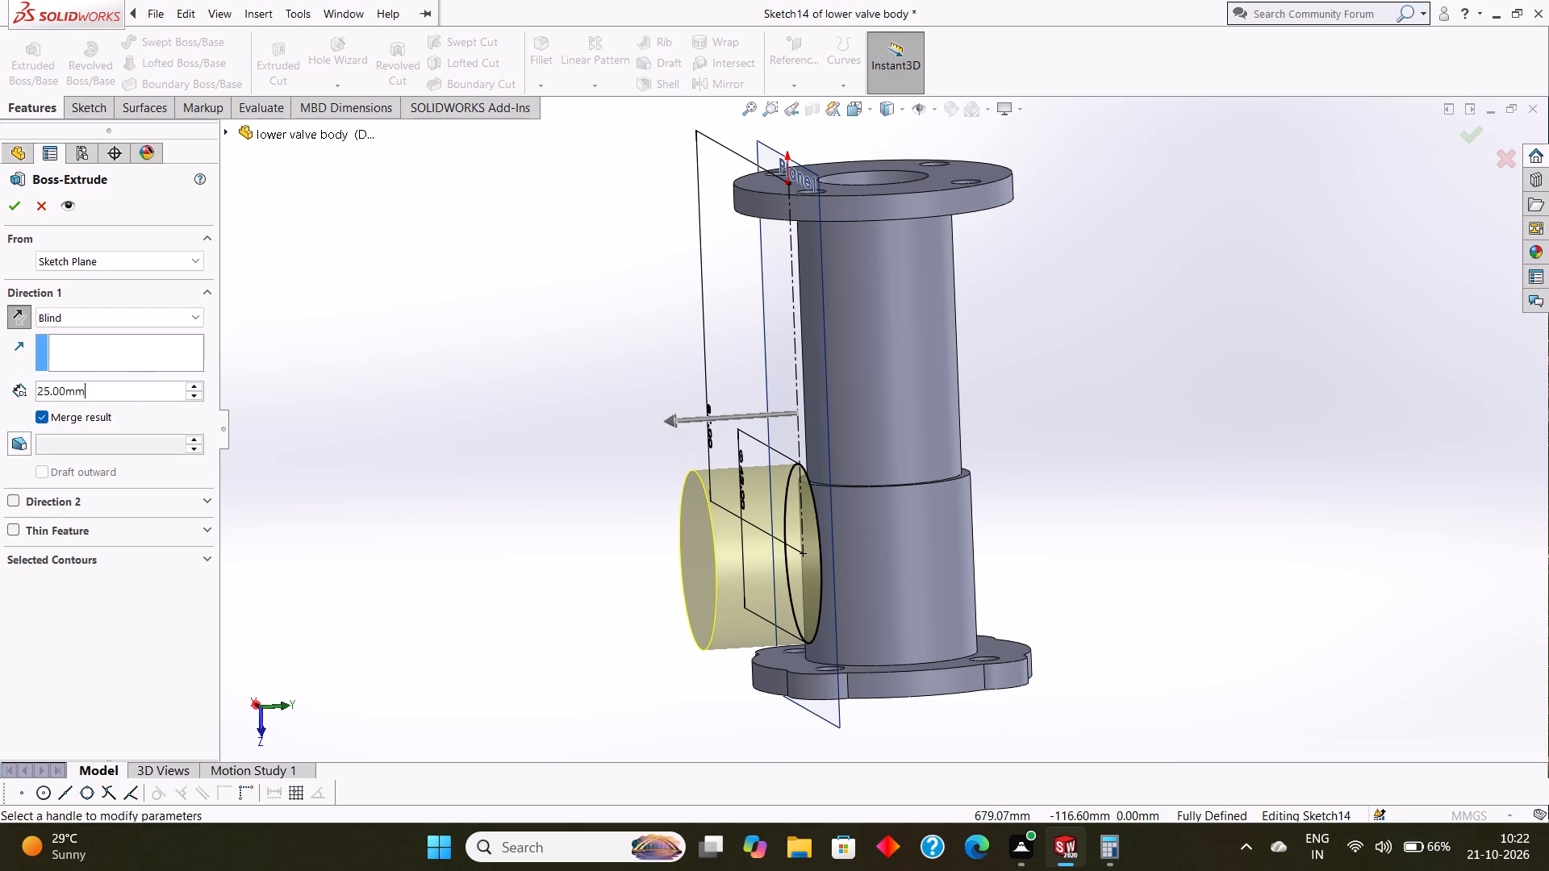
pyautogui.moveTo(131, 385); pyautogui.dragTo(23, 381)
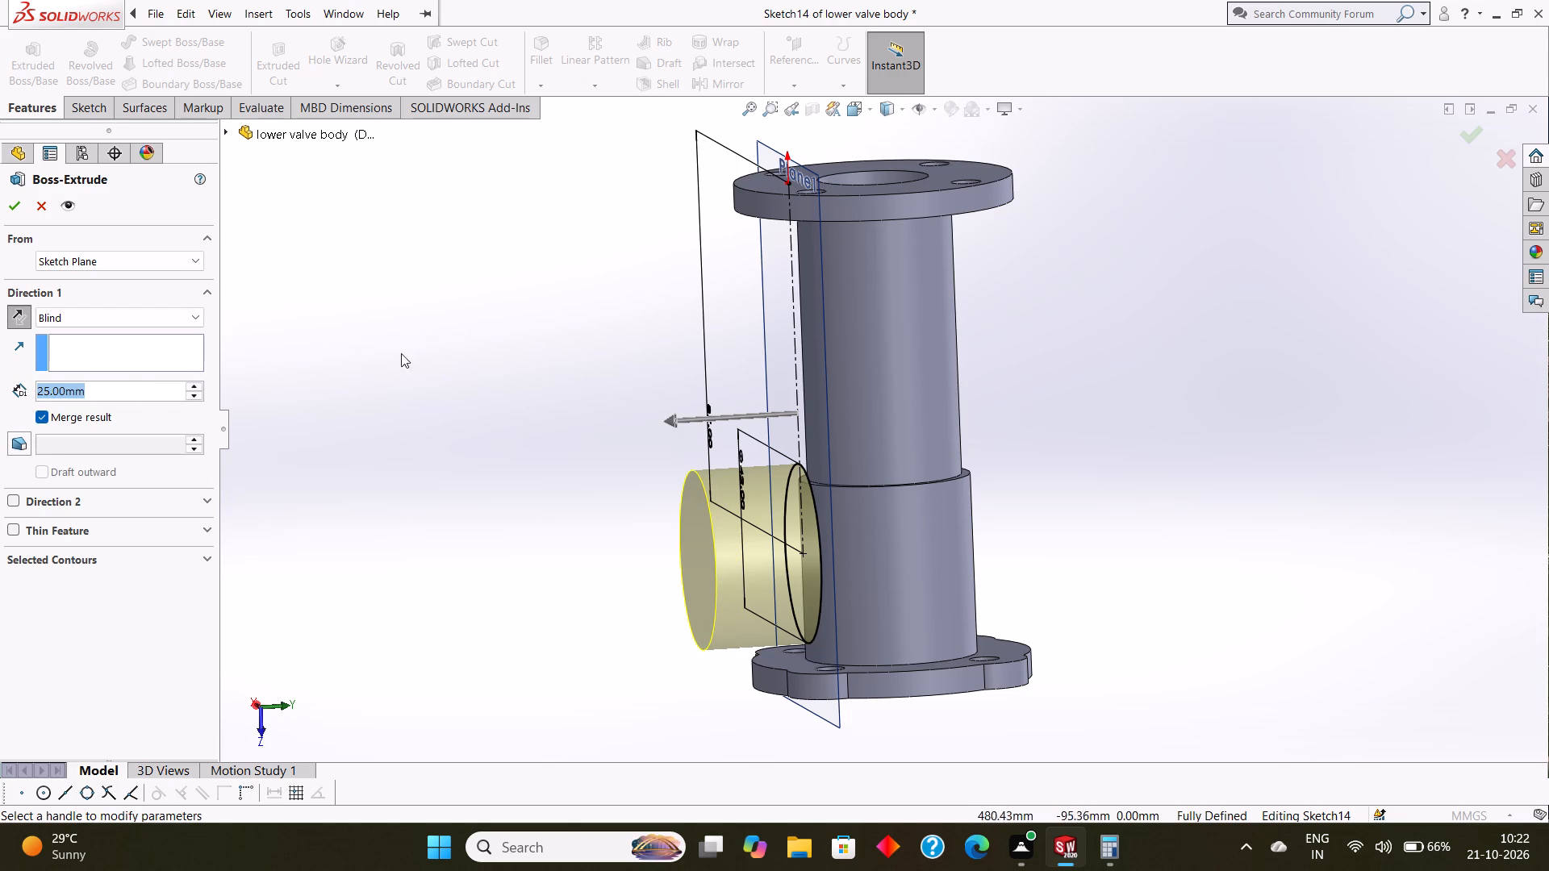
pyautogui.click(505, 307)
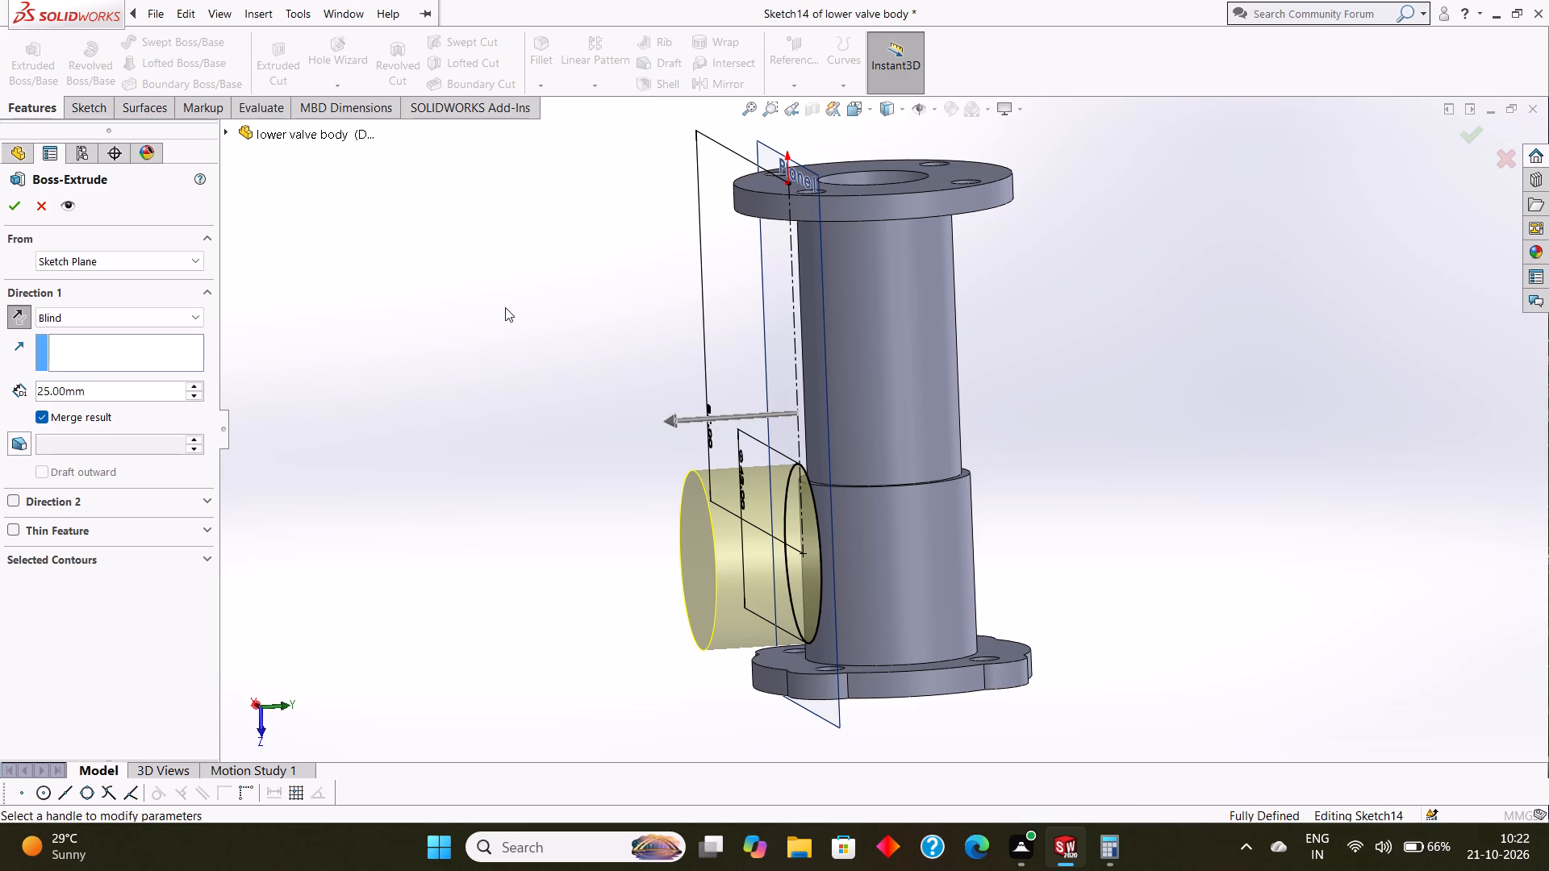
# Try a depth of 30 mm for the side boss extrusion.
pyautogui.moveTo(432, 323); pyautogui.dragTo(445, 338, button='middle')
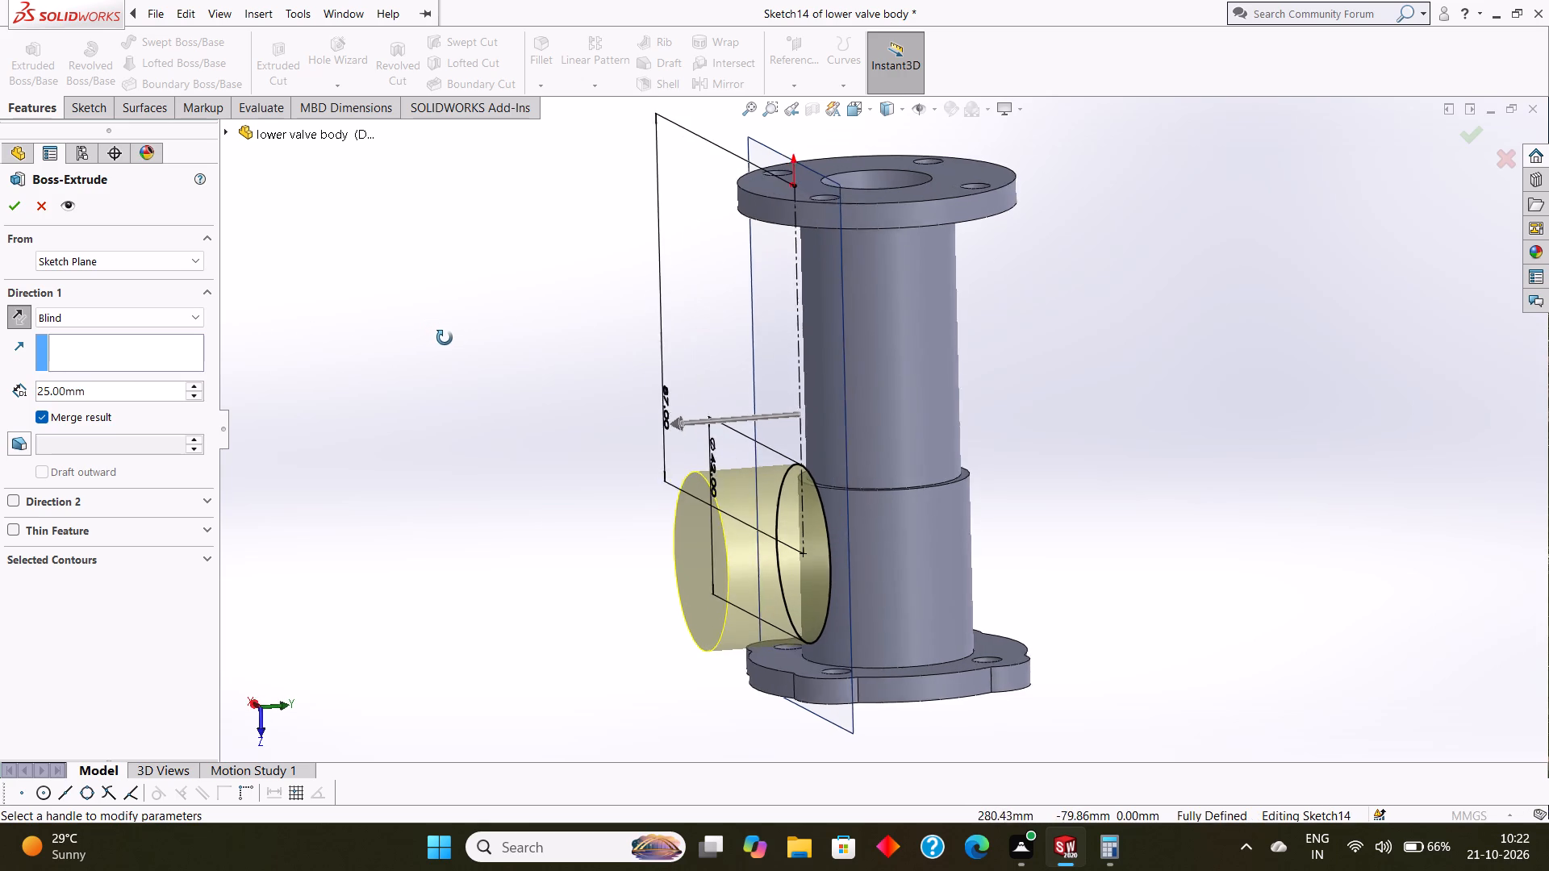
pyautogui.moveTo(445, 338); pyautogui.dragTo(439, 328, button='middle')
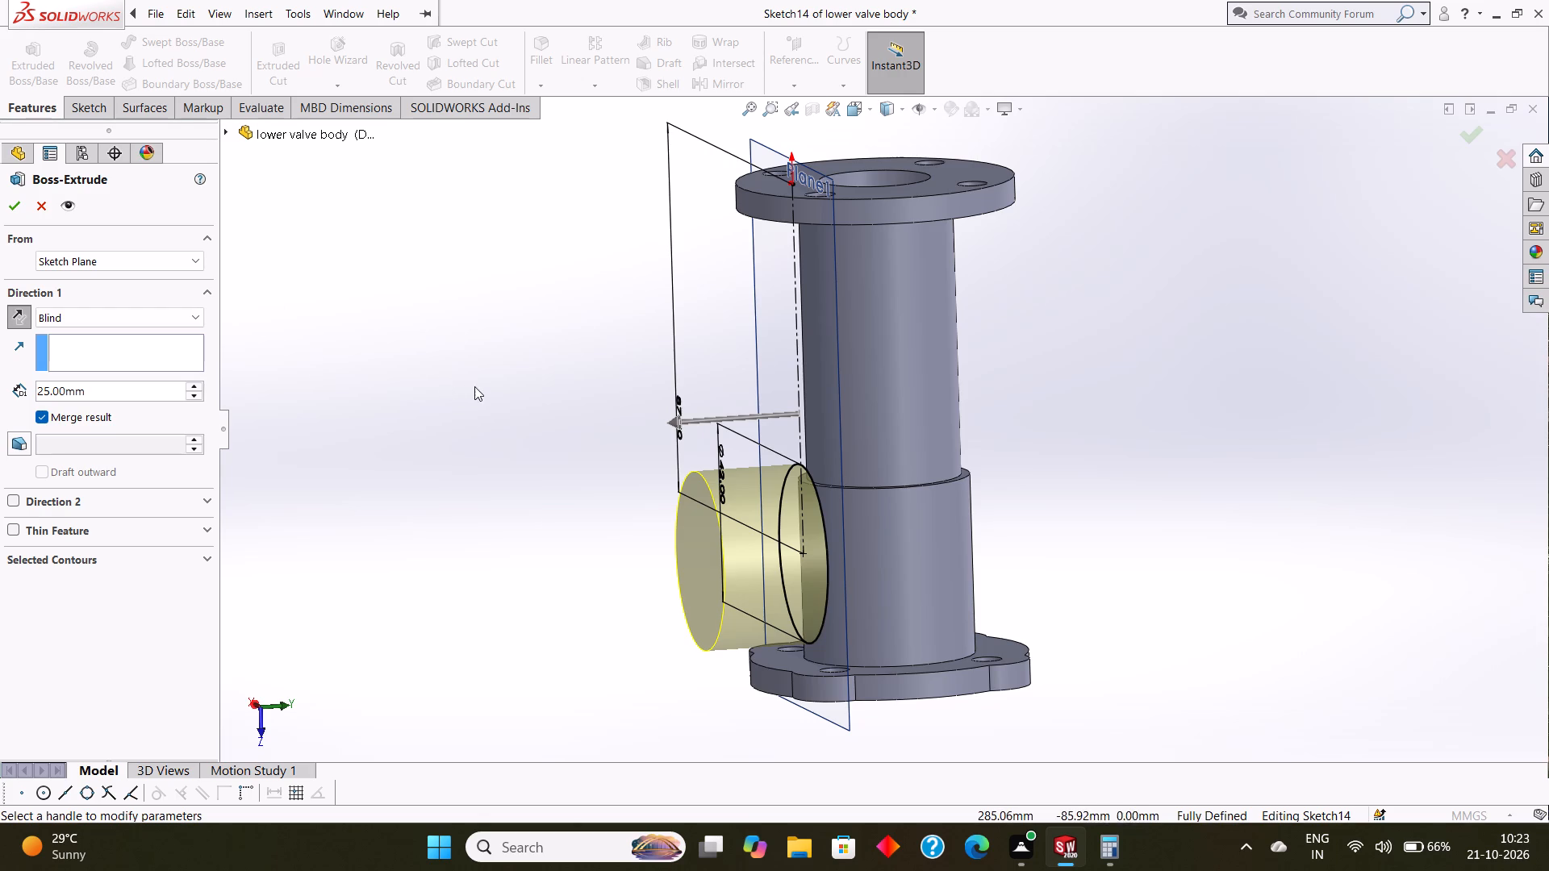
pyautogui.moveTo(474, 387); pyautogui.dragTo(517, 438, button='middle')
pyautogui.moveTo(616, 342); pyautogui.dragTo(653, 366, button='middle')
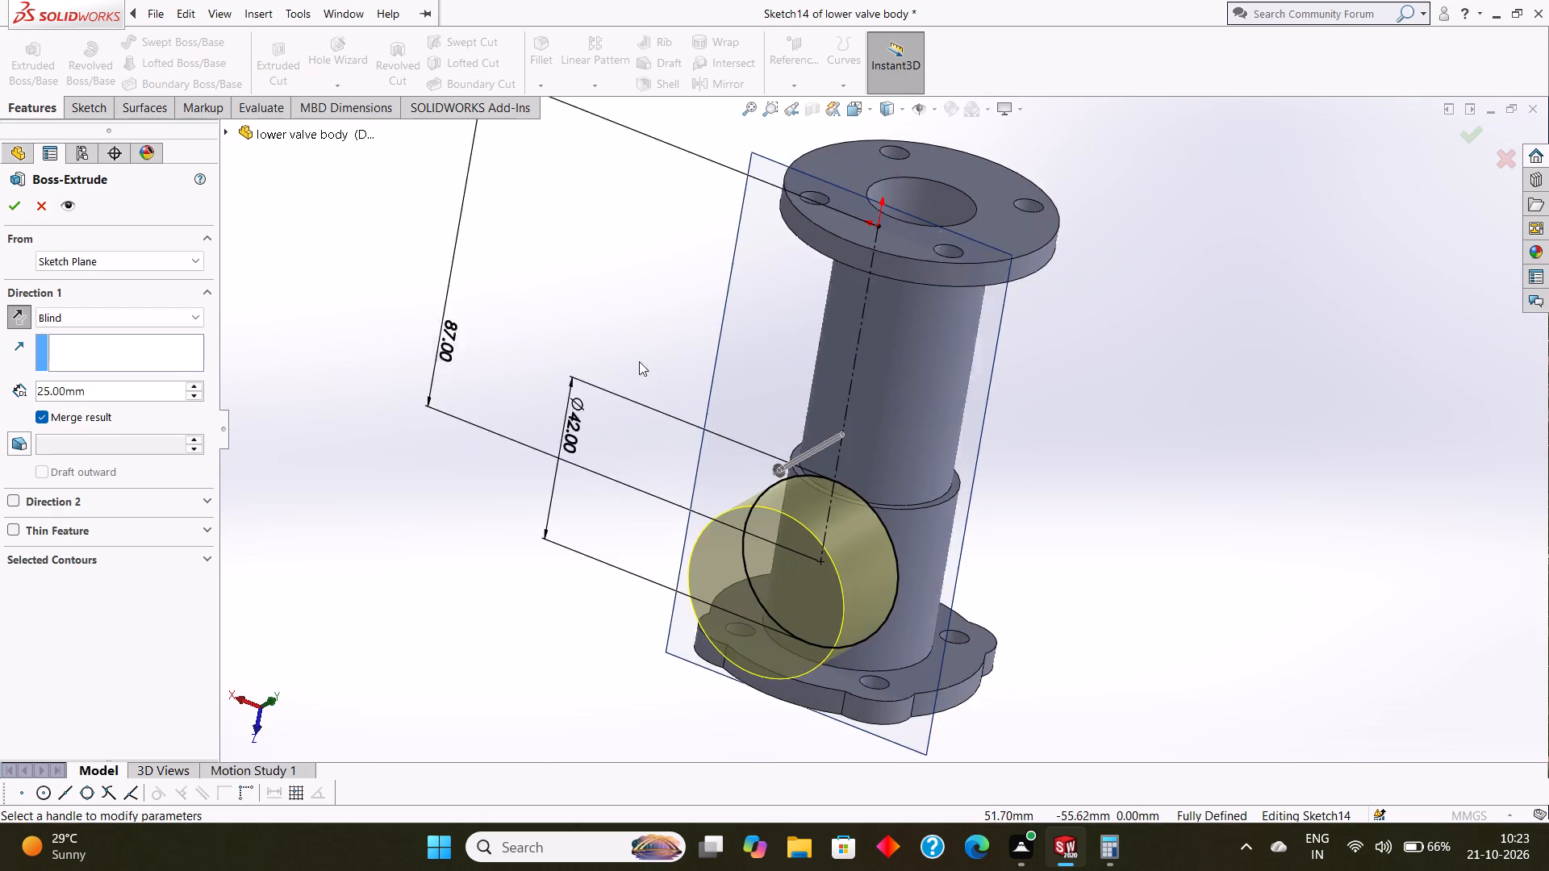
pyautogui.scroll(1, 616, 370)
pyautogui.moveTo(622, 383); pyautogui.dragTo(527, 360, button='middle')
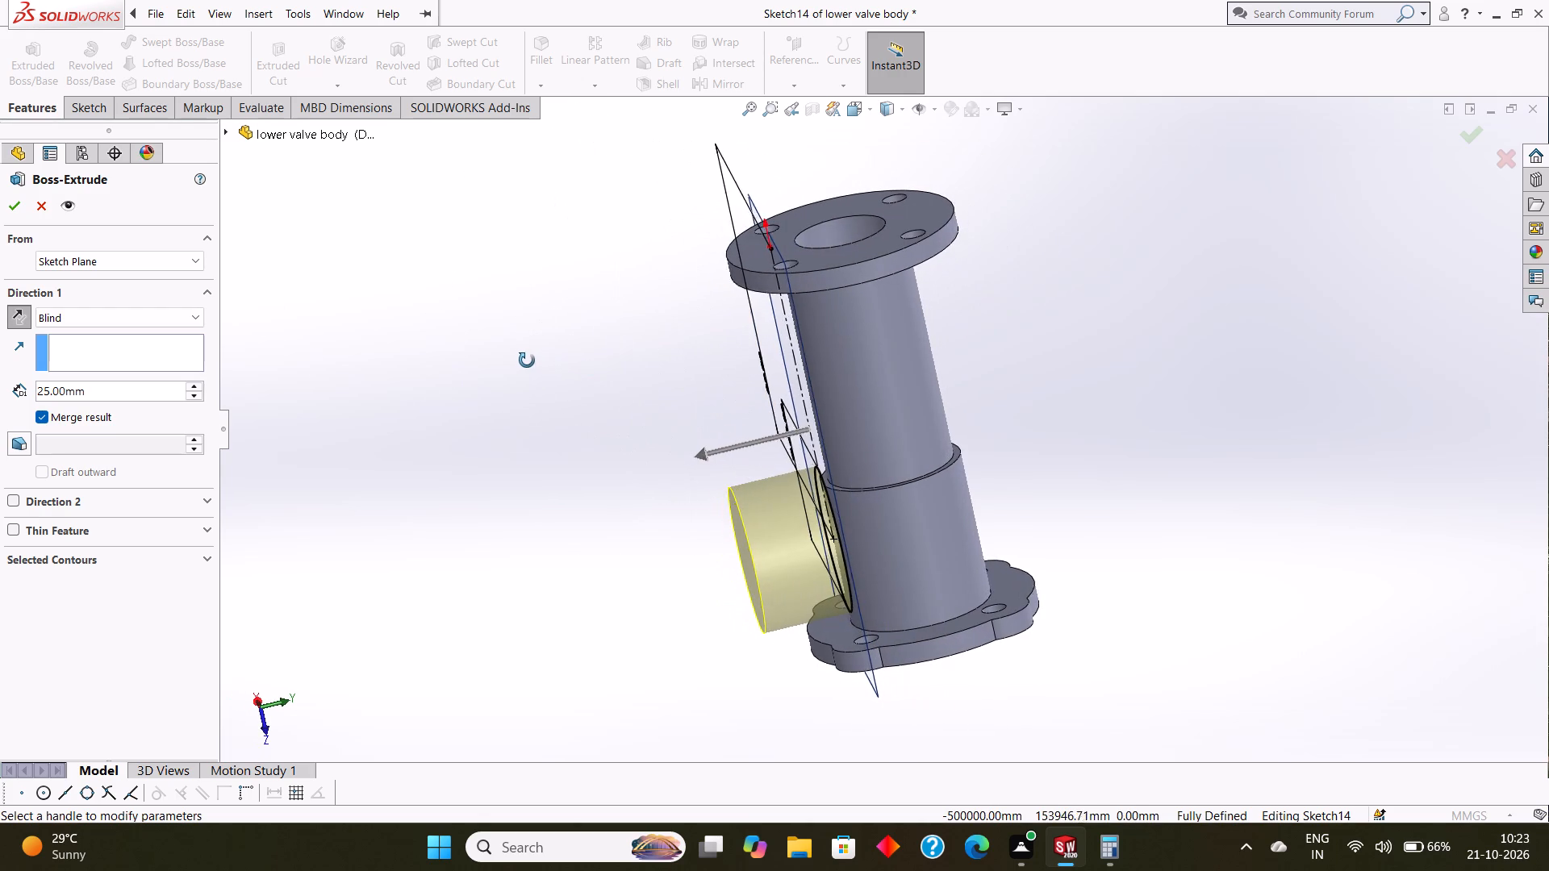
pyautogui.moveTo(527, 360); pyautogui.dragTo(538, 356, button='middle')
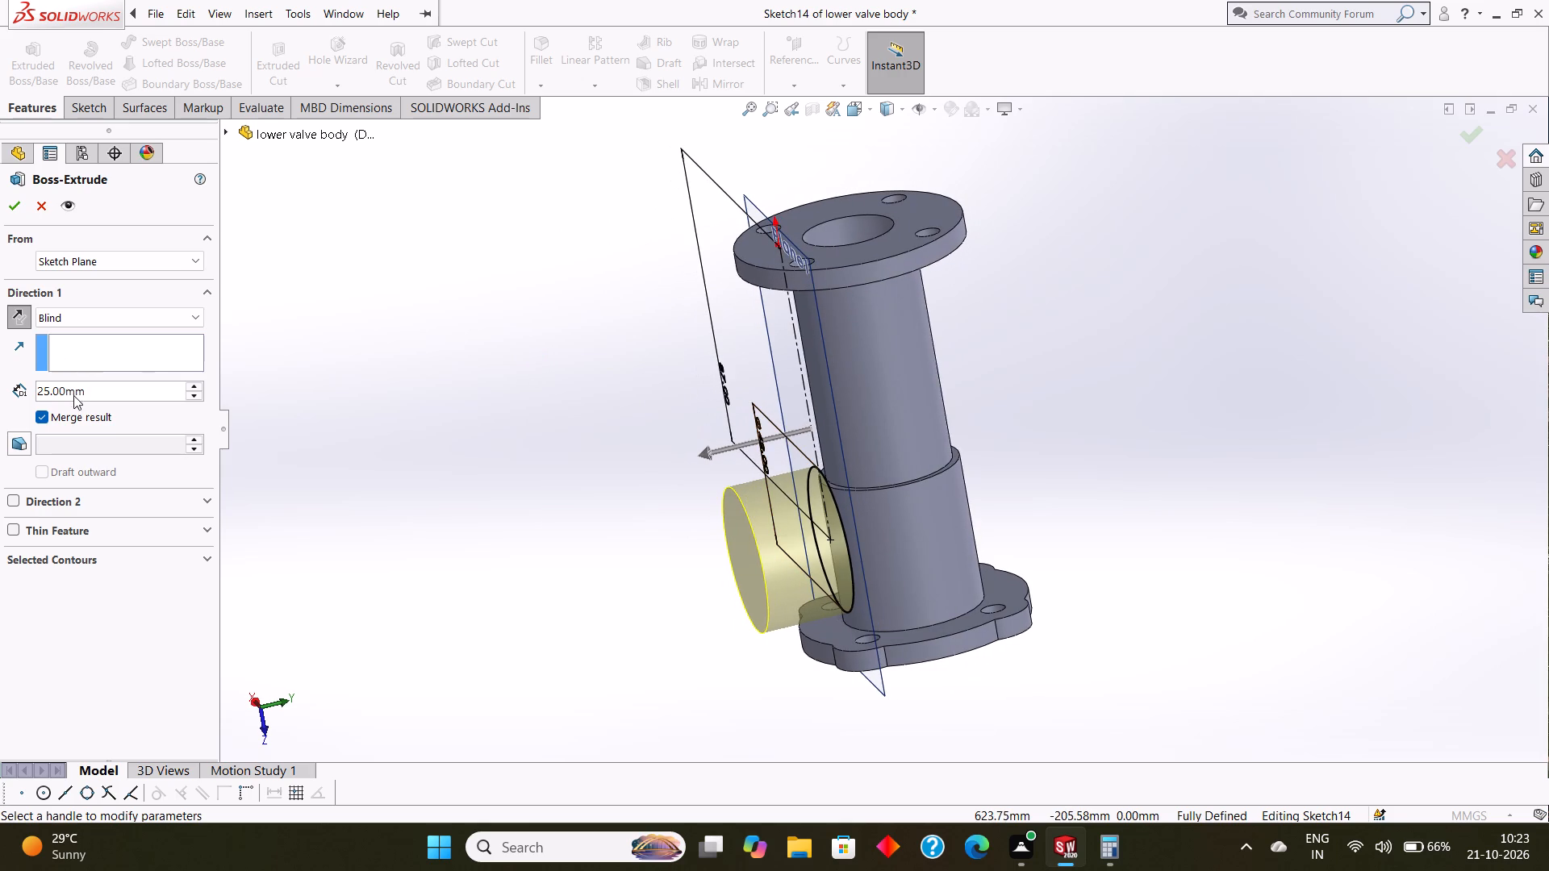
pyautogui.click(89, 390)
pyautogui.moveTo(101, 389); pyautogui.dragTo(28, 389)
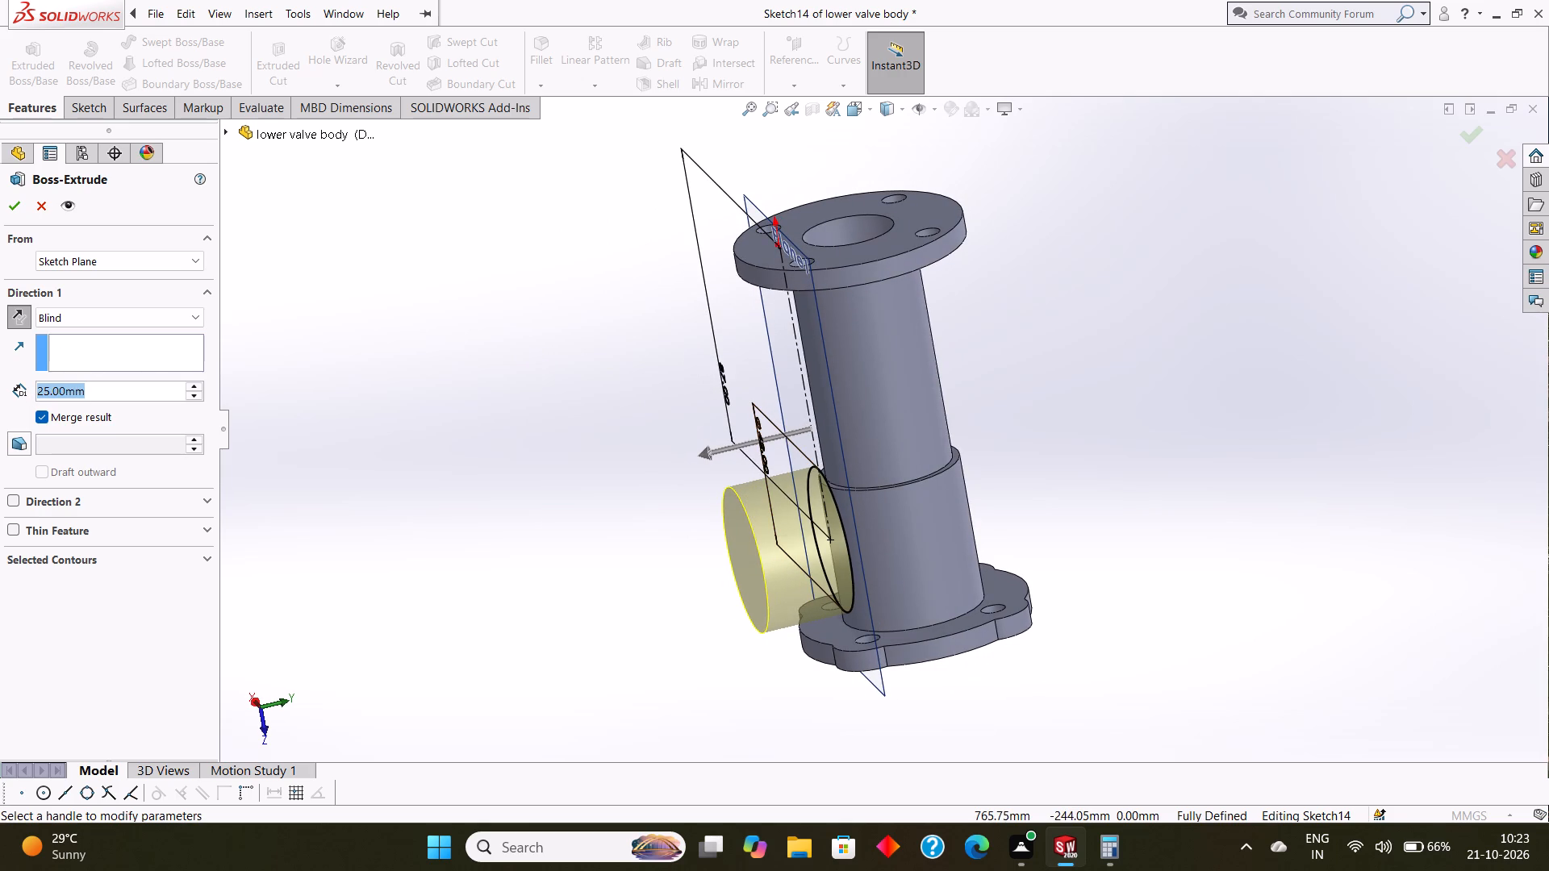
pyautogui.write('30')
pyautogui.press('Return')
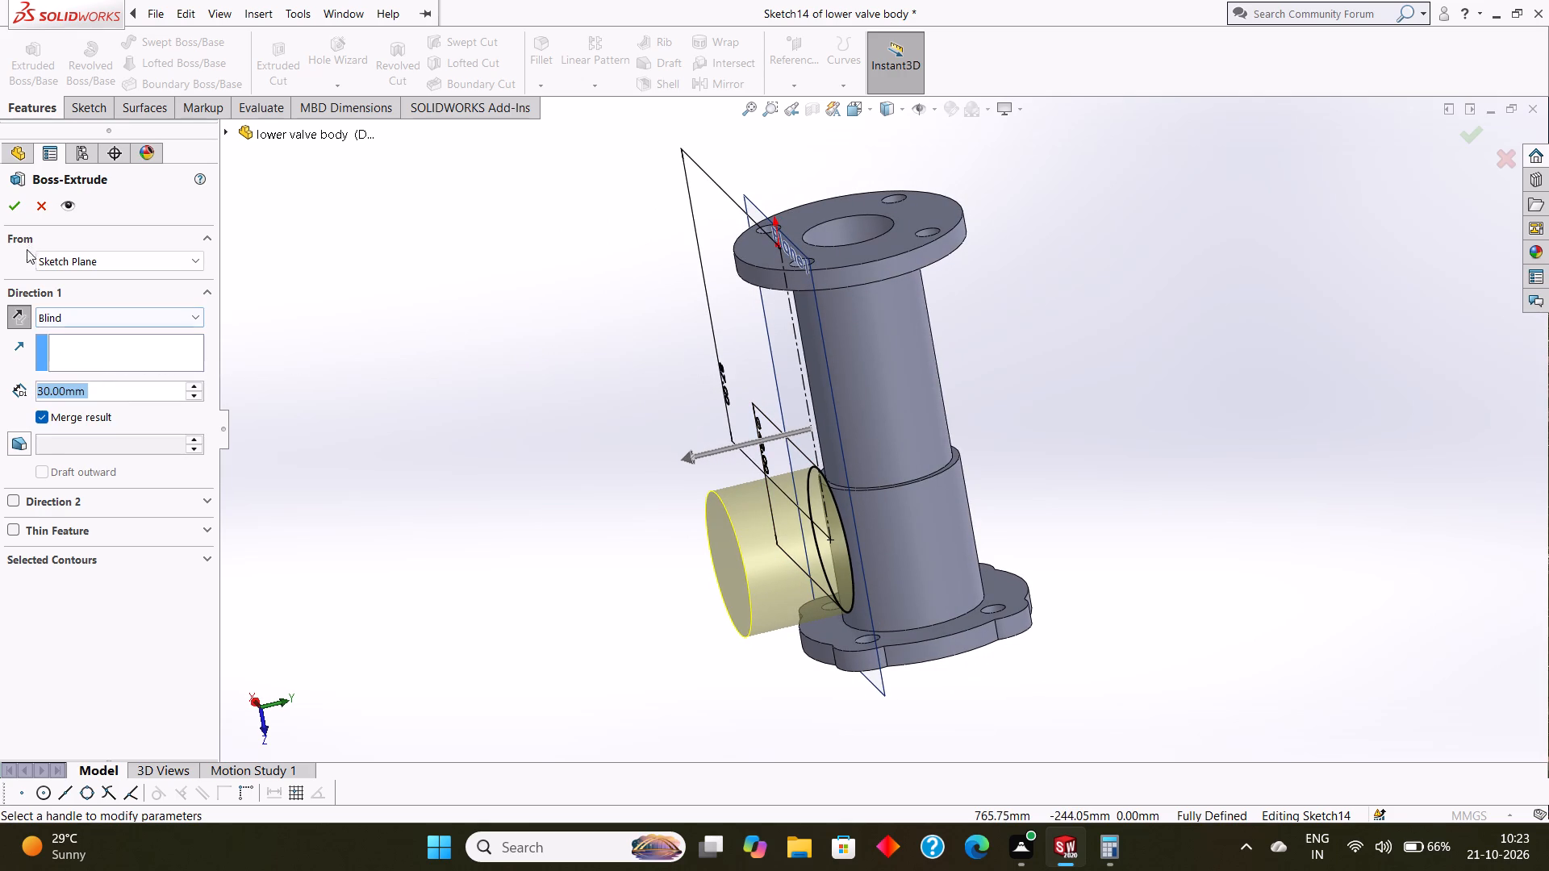
# Set the side boss's depth to 25 mm and complete the extrusion.
pyautogui.click(105, 391)
pyautogui.moveTo(114, 392); pyautogui.dragTo(21, 392)
pyautogui.write('25')
pyautogui.press('Return')
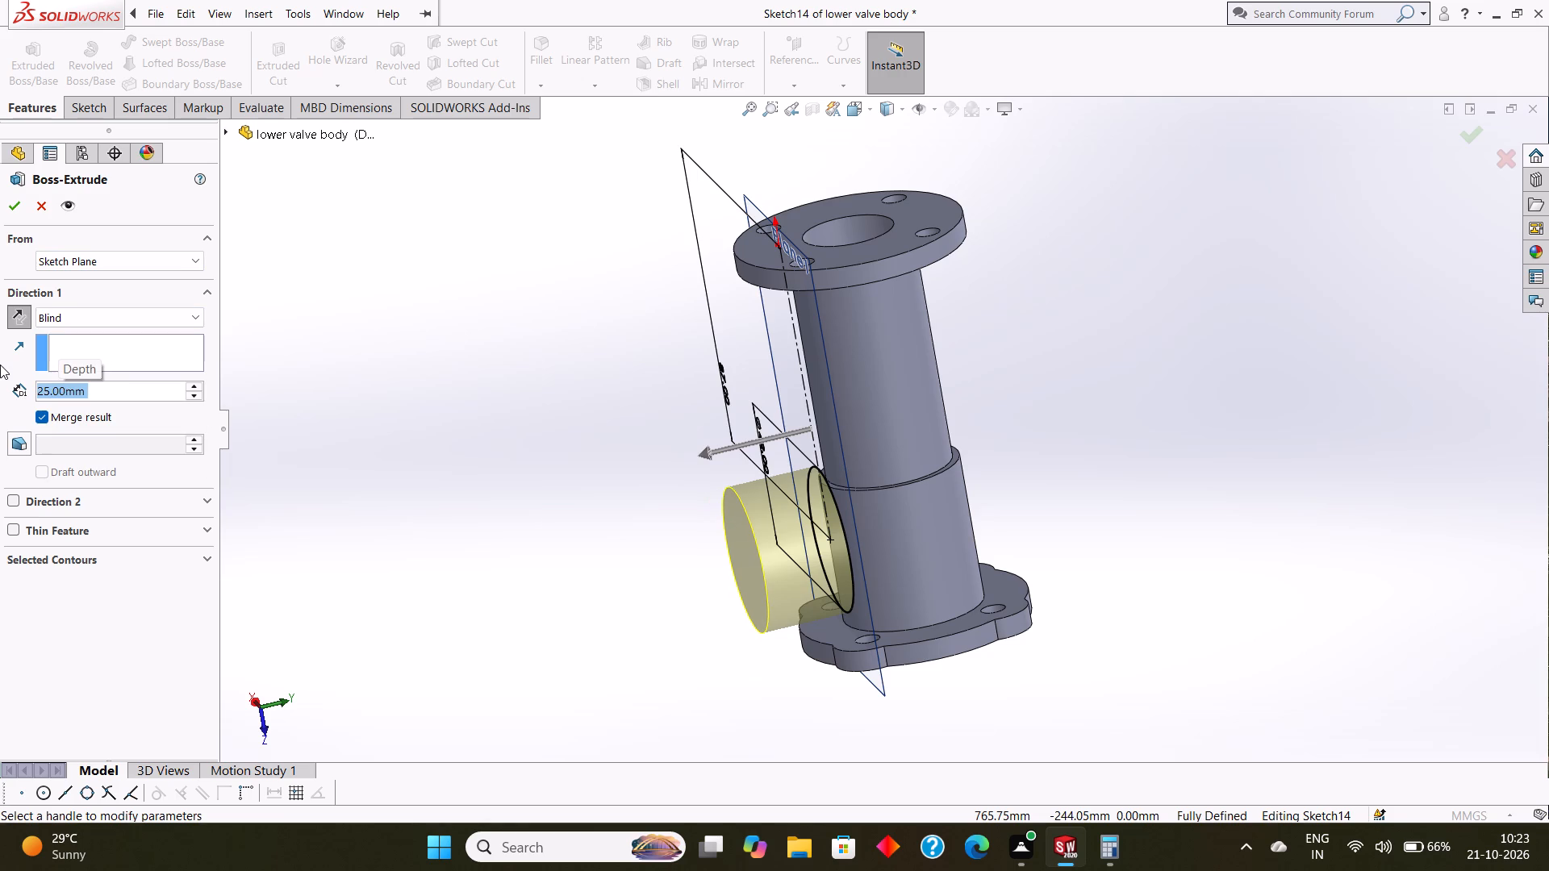
pyautogui.click(16, 198)
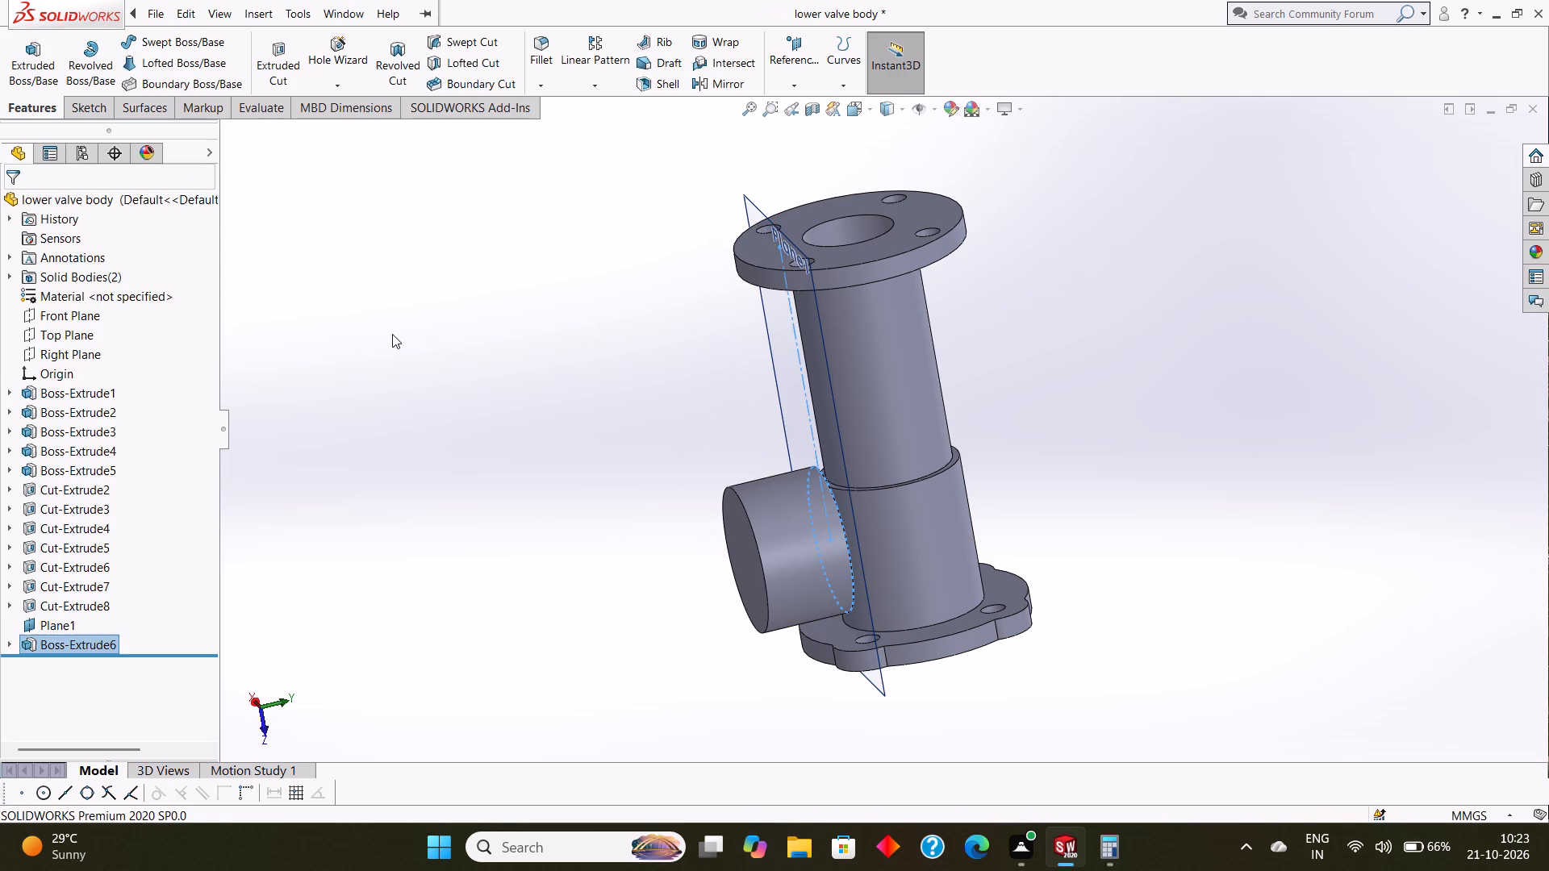
pyautogui.click(392, 334)
# Hide the offset plane that carries the side boss sketch.
pyautogui.moveTo(498, 390); pyautogui.dragTo(563, 356, button='middle')
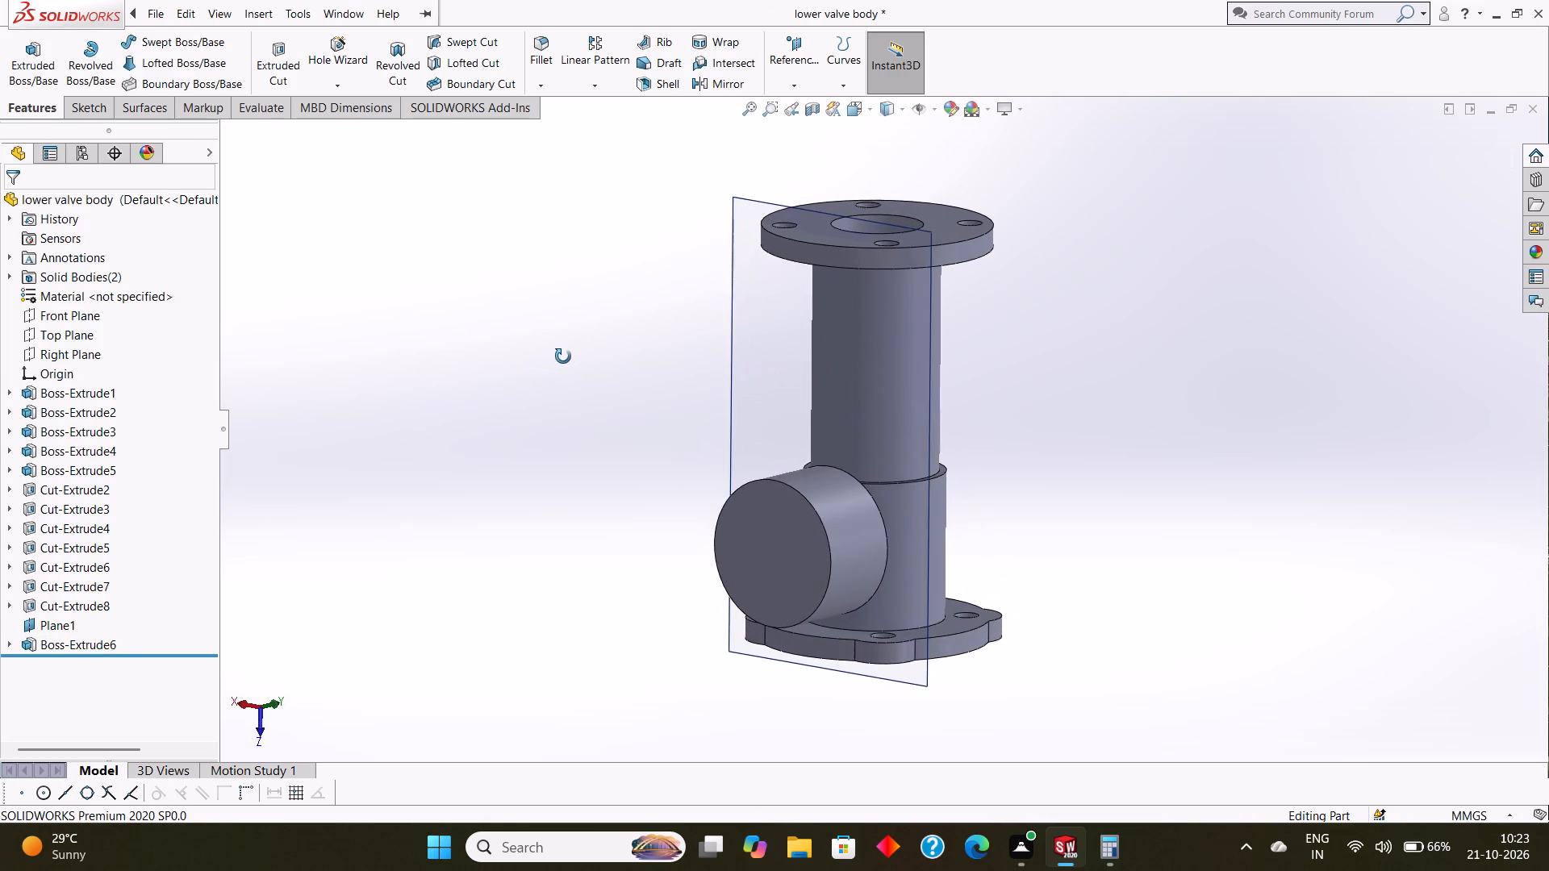
pyautogui.moveTo(563, 356); pyautogui.dragTo(560, 340, button='middle')
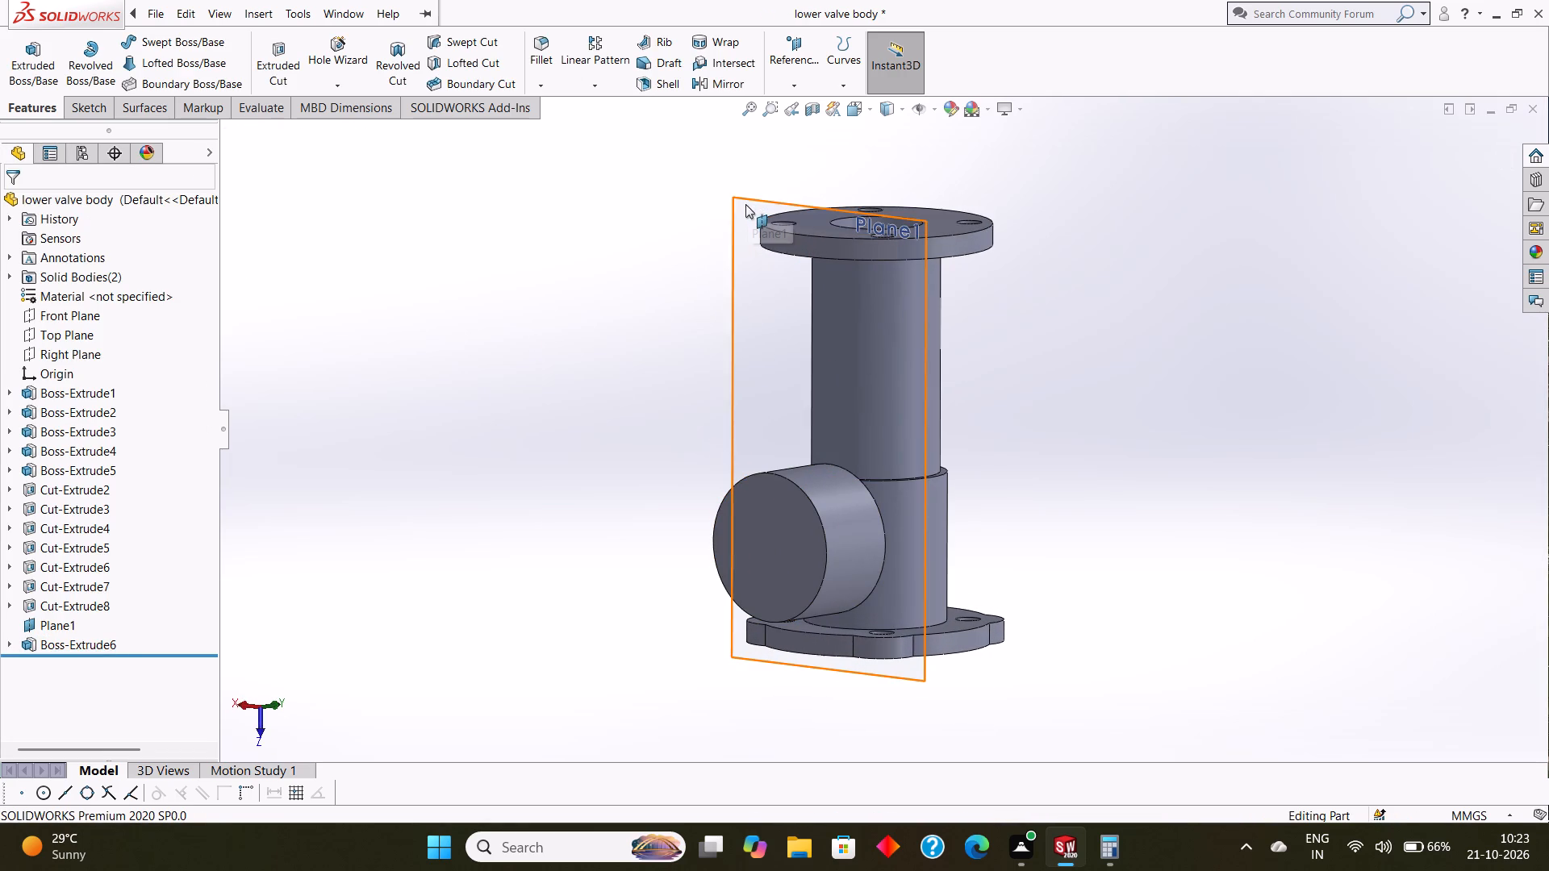
pyautogui.rightClick(745, 204)
pyautogui.click(811, 184)
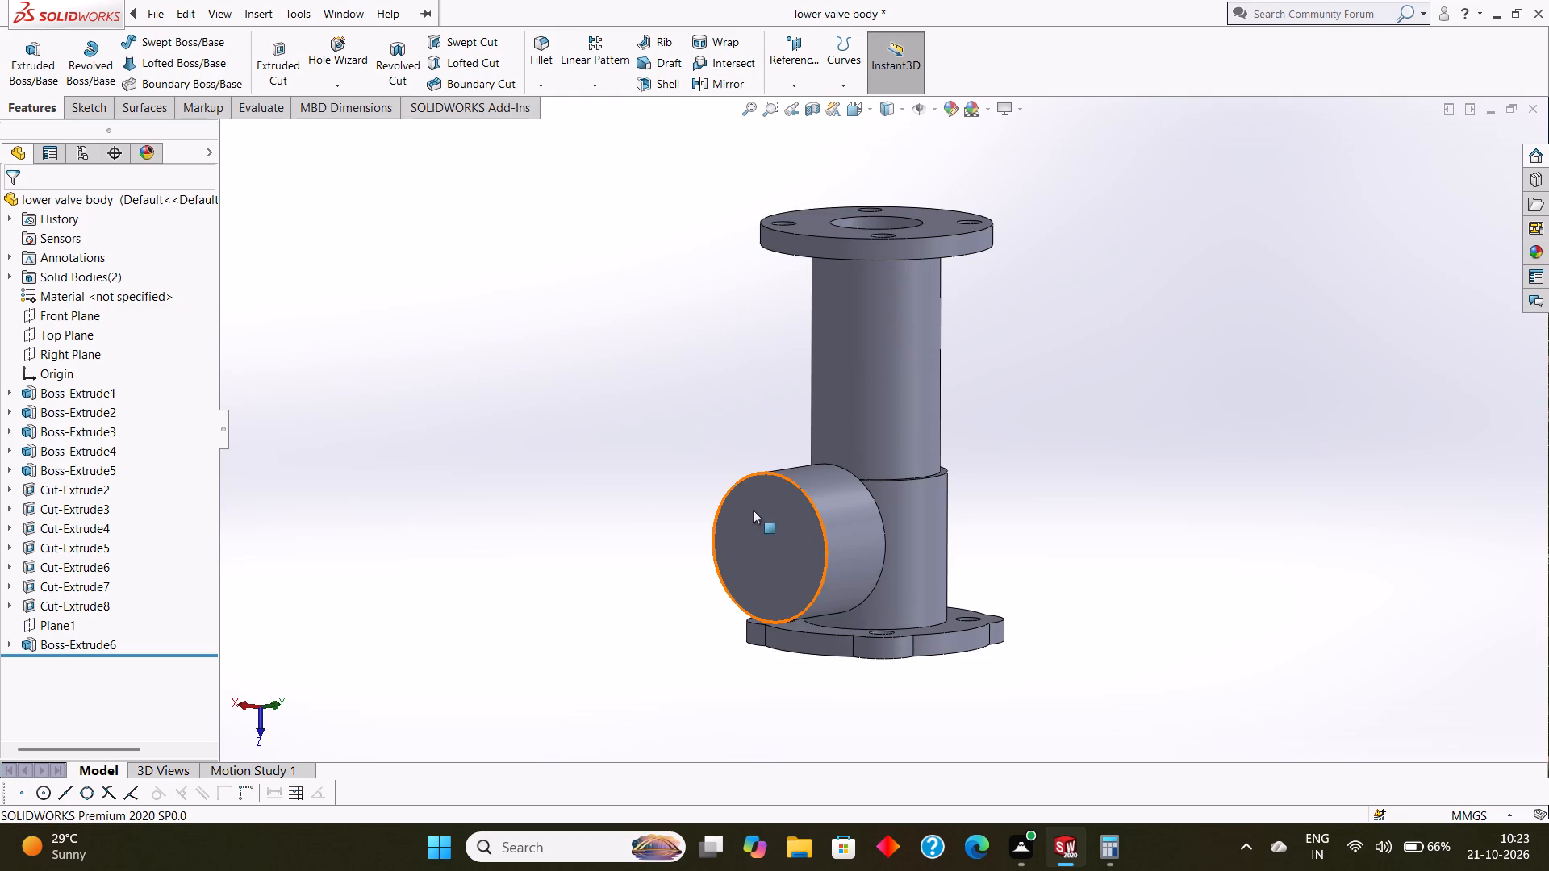
# Open a new sketch on the side boss's circular end face, viewed face-on.
pyautogui.click(762, 527)
pyautogui.click(836, 477)
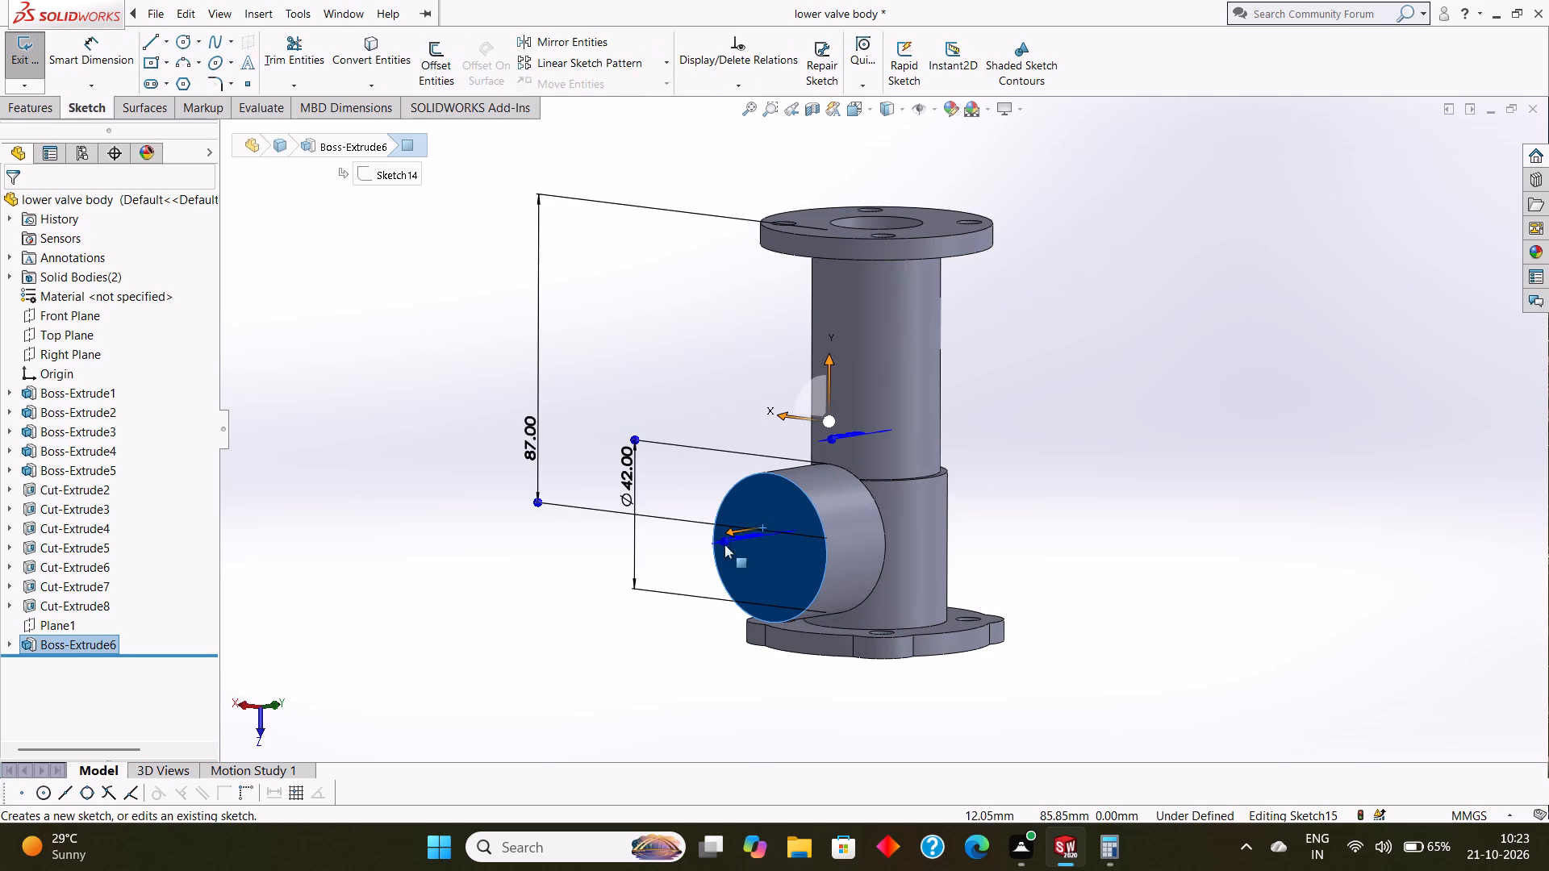
pyautogui.hotkey('ctrl', '8')
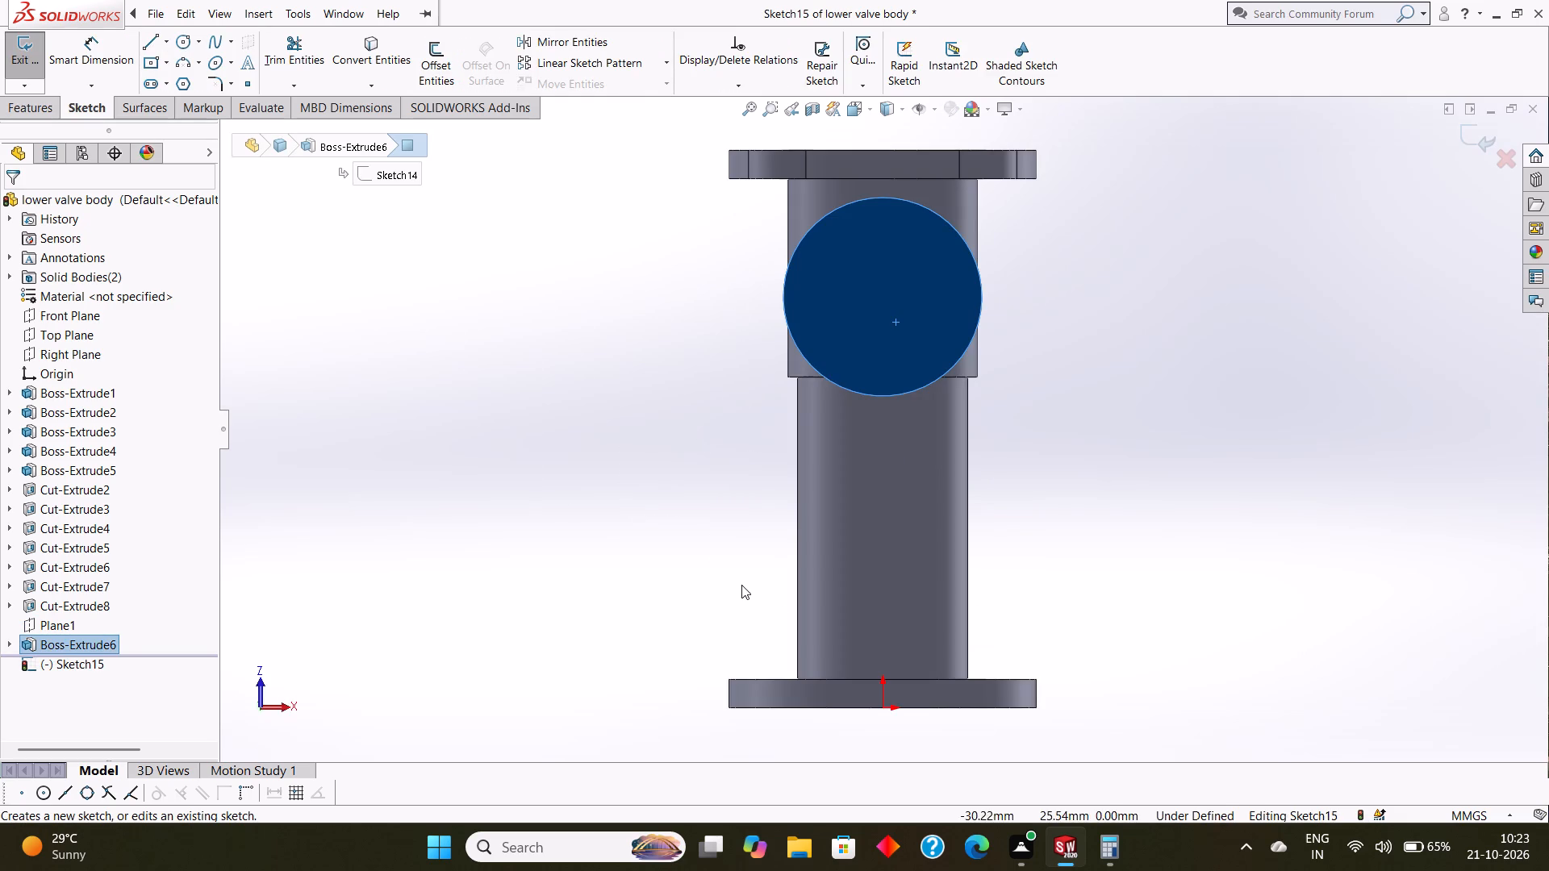
pyautogui.press('Escape')
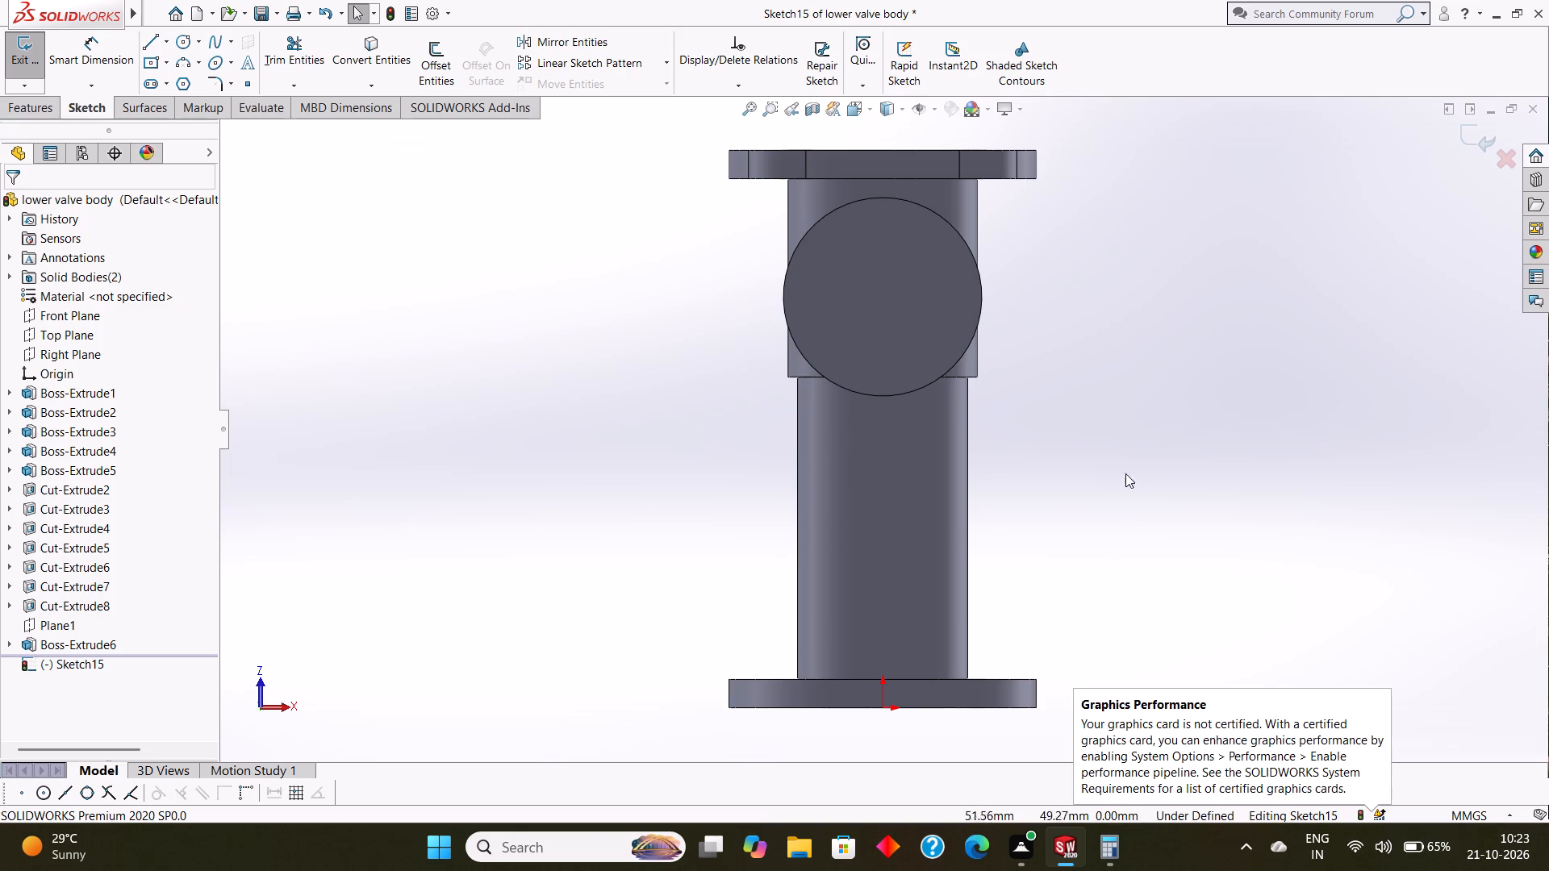
pyautogui.click(1205, 401)
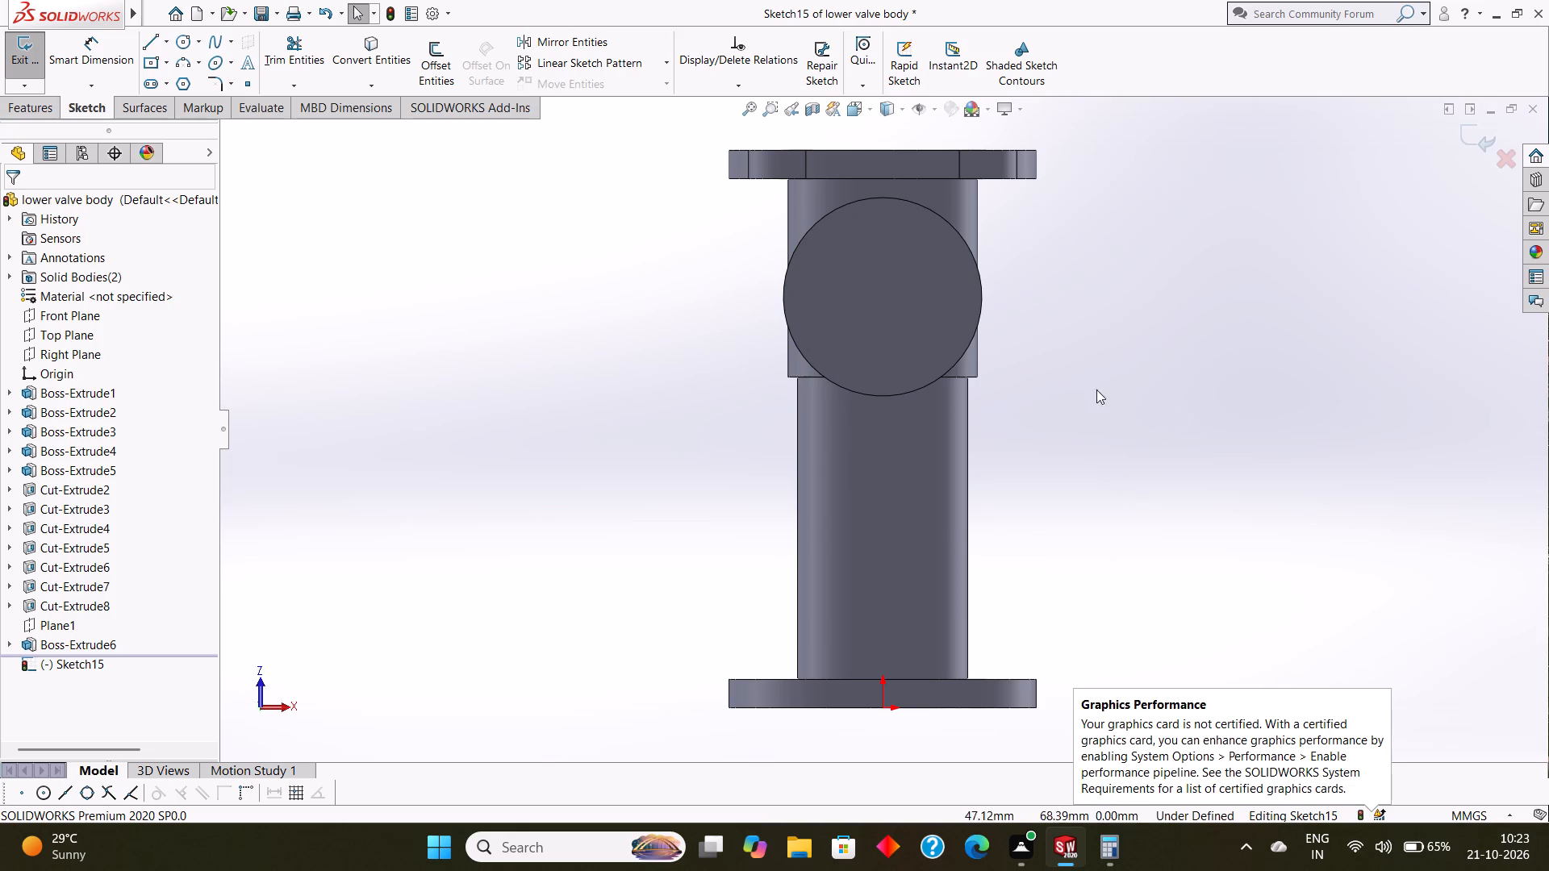
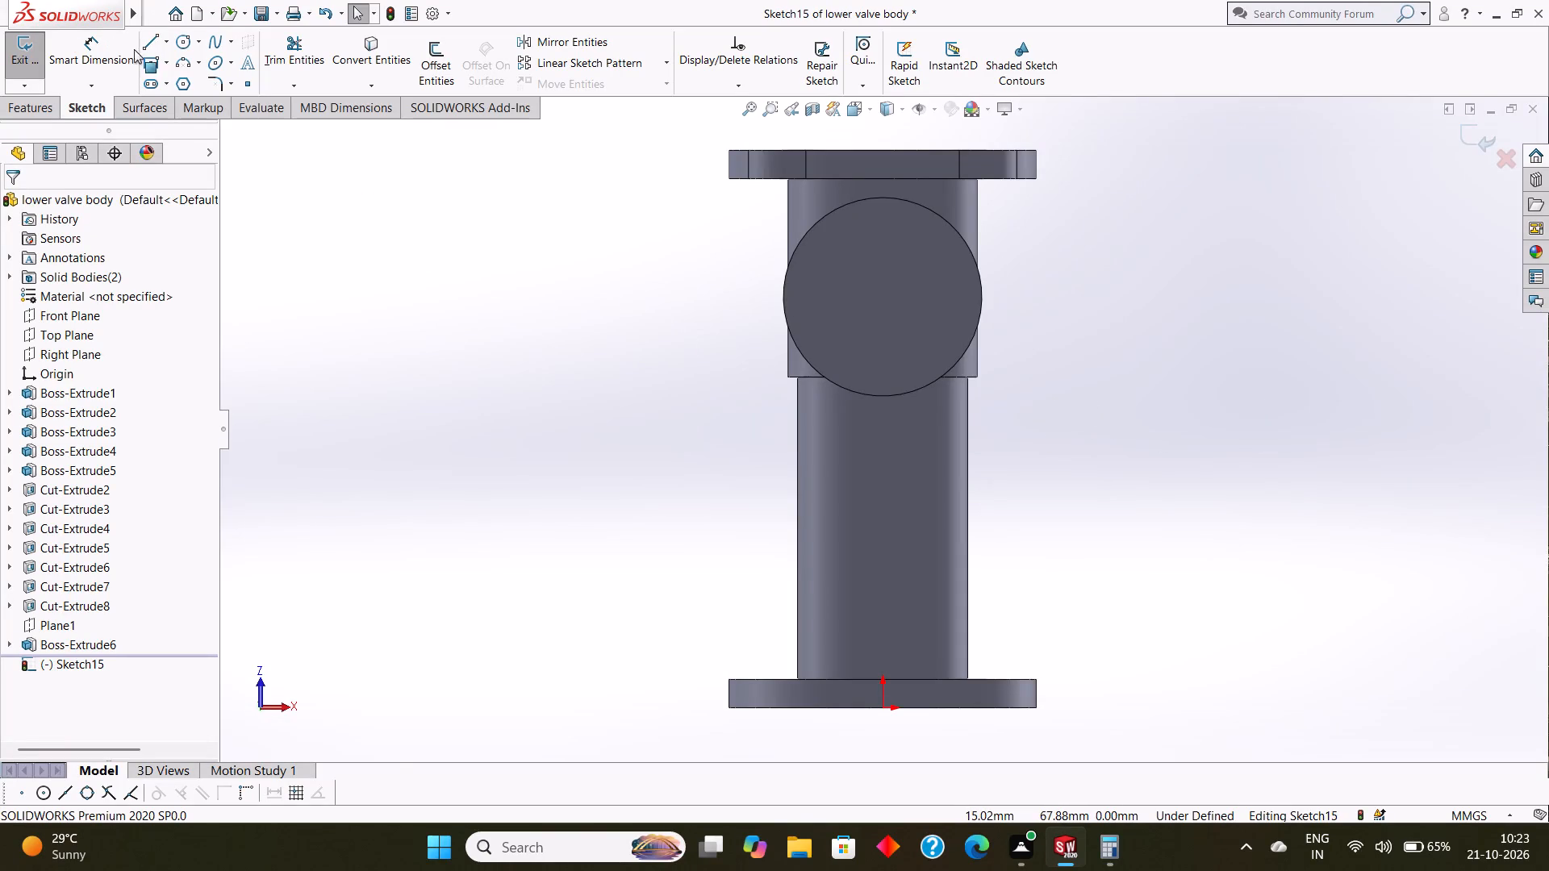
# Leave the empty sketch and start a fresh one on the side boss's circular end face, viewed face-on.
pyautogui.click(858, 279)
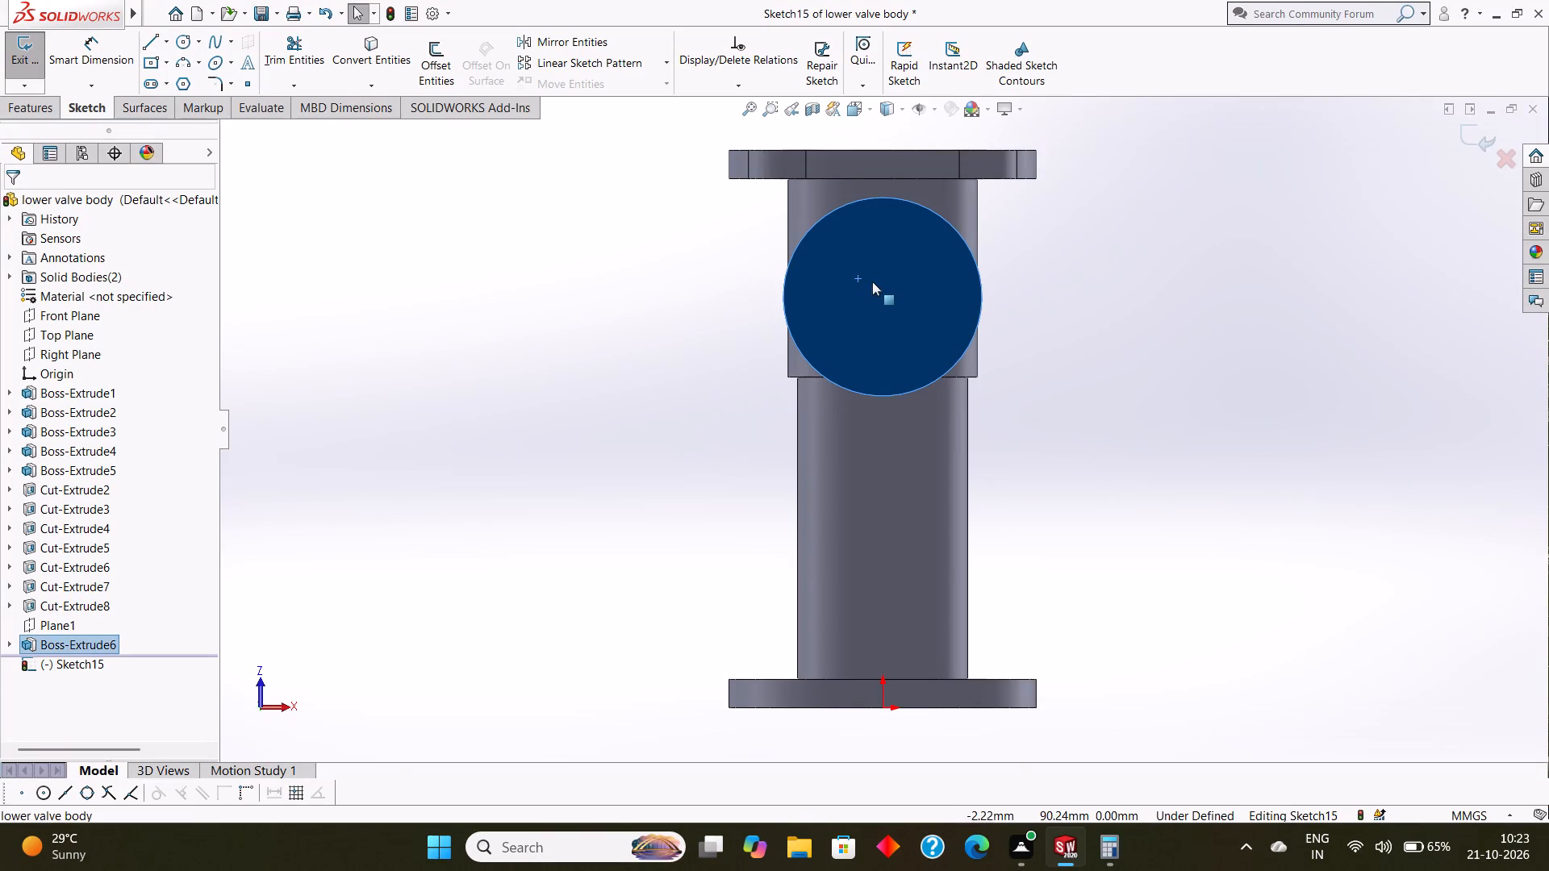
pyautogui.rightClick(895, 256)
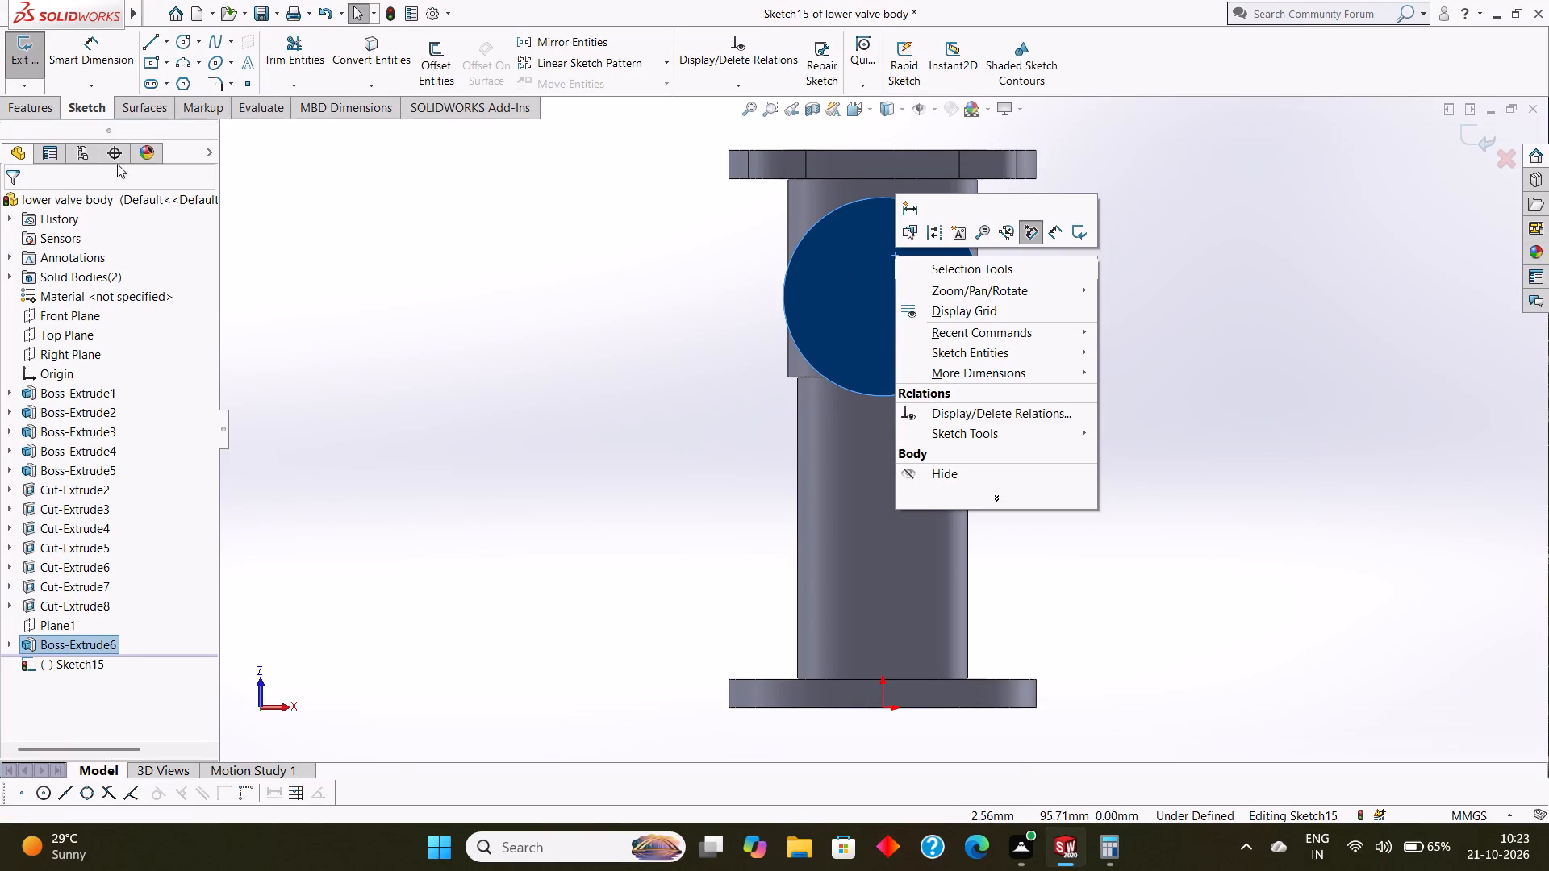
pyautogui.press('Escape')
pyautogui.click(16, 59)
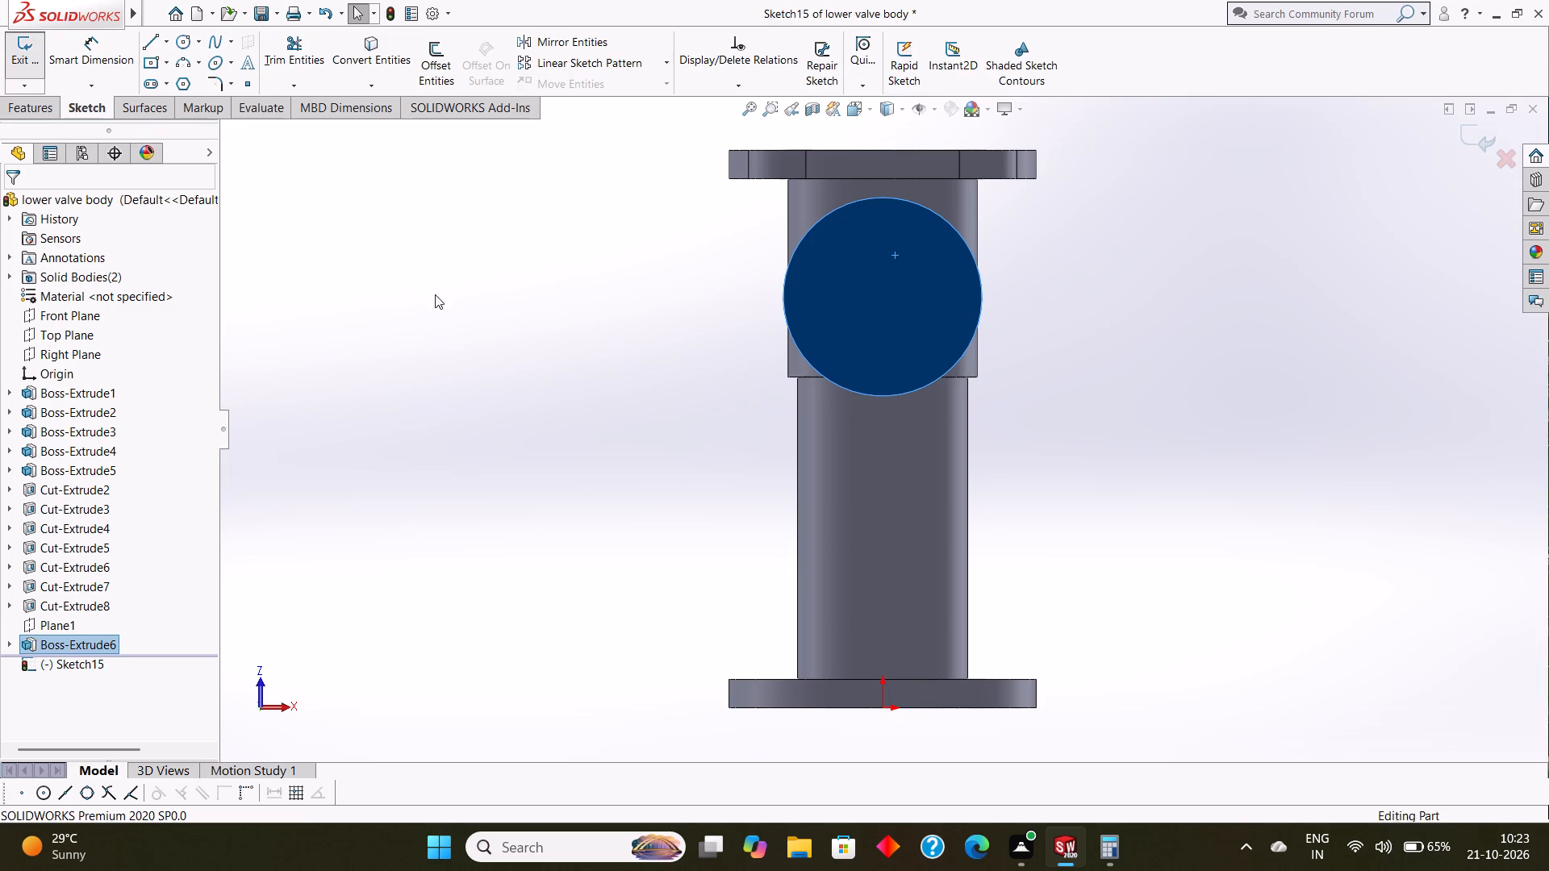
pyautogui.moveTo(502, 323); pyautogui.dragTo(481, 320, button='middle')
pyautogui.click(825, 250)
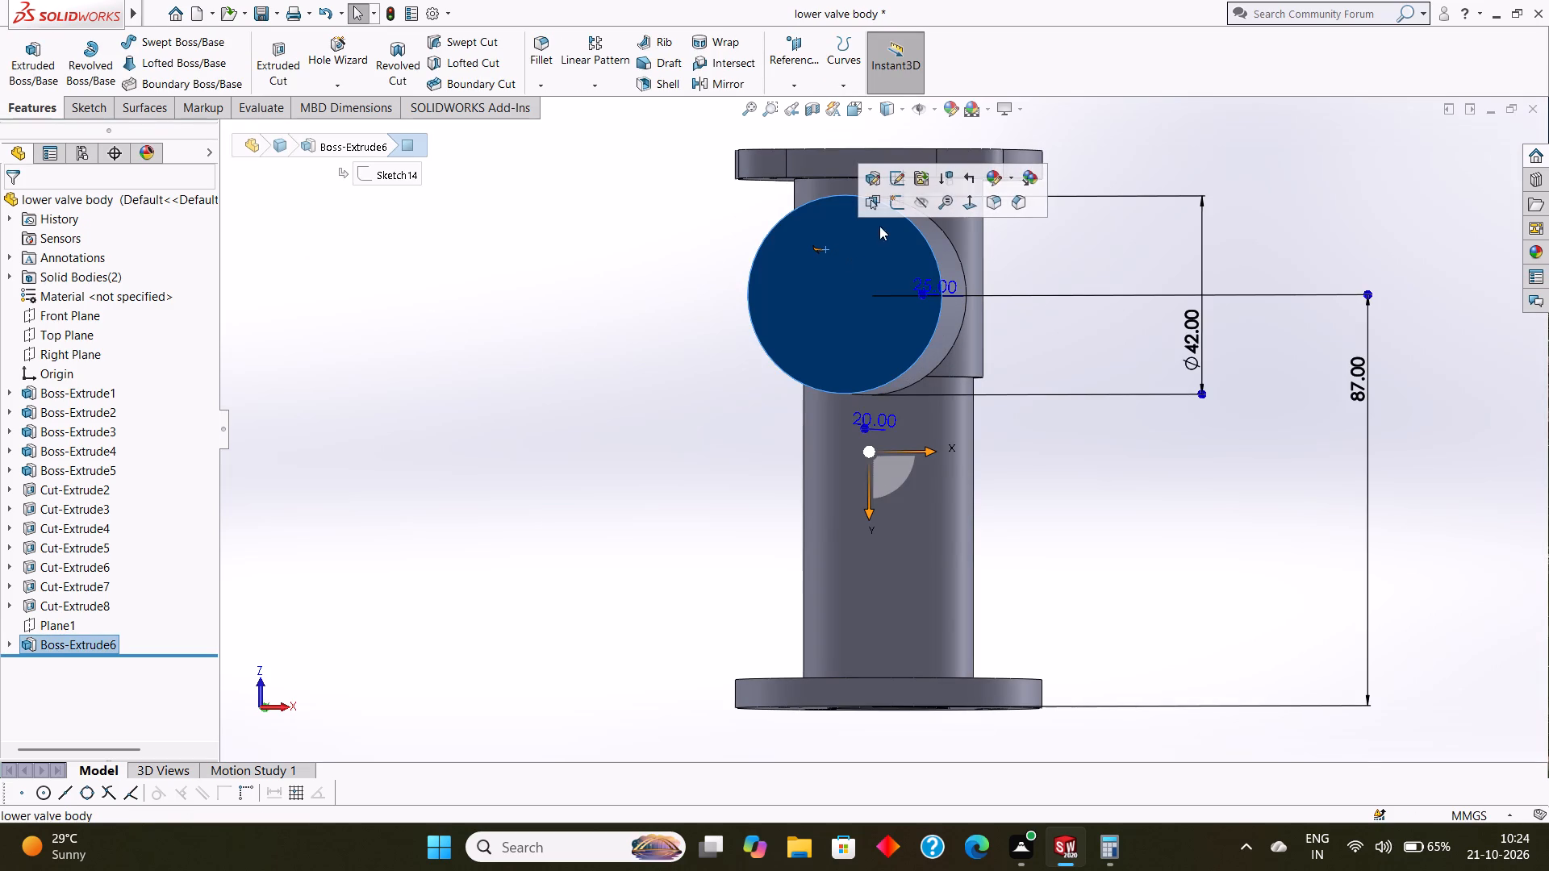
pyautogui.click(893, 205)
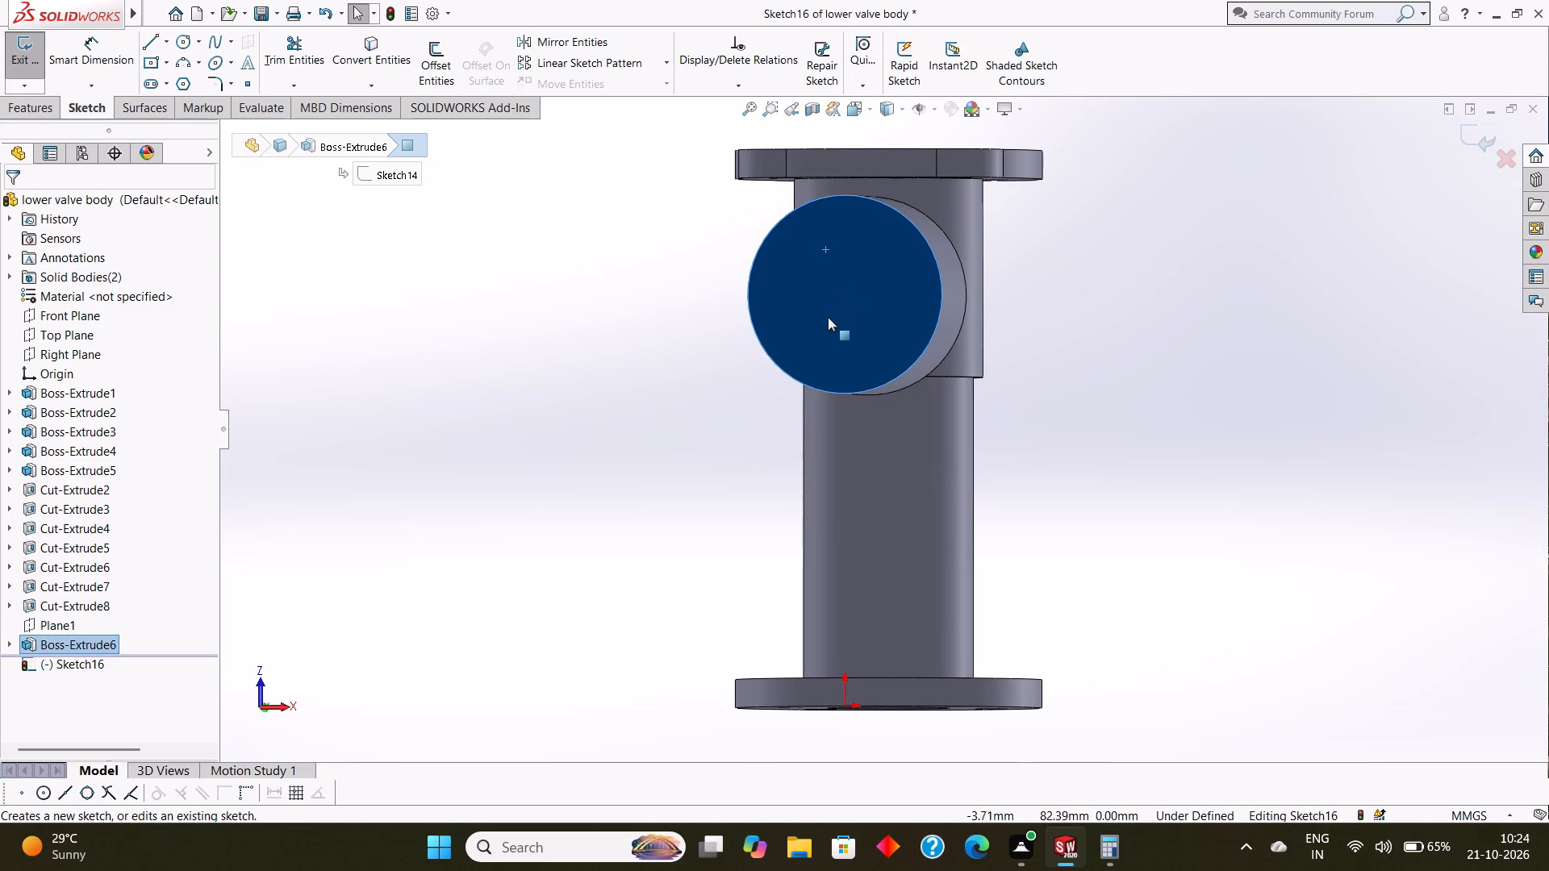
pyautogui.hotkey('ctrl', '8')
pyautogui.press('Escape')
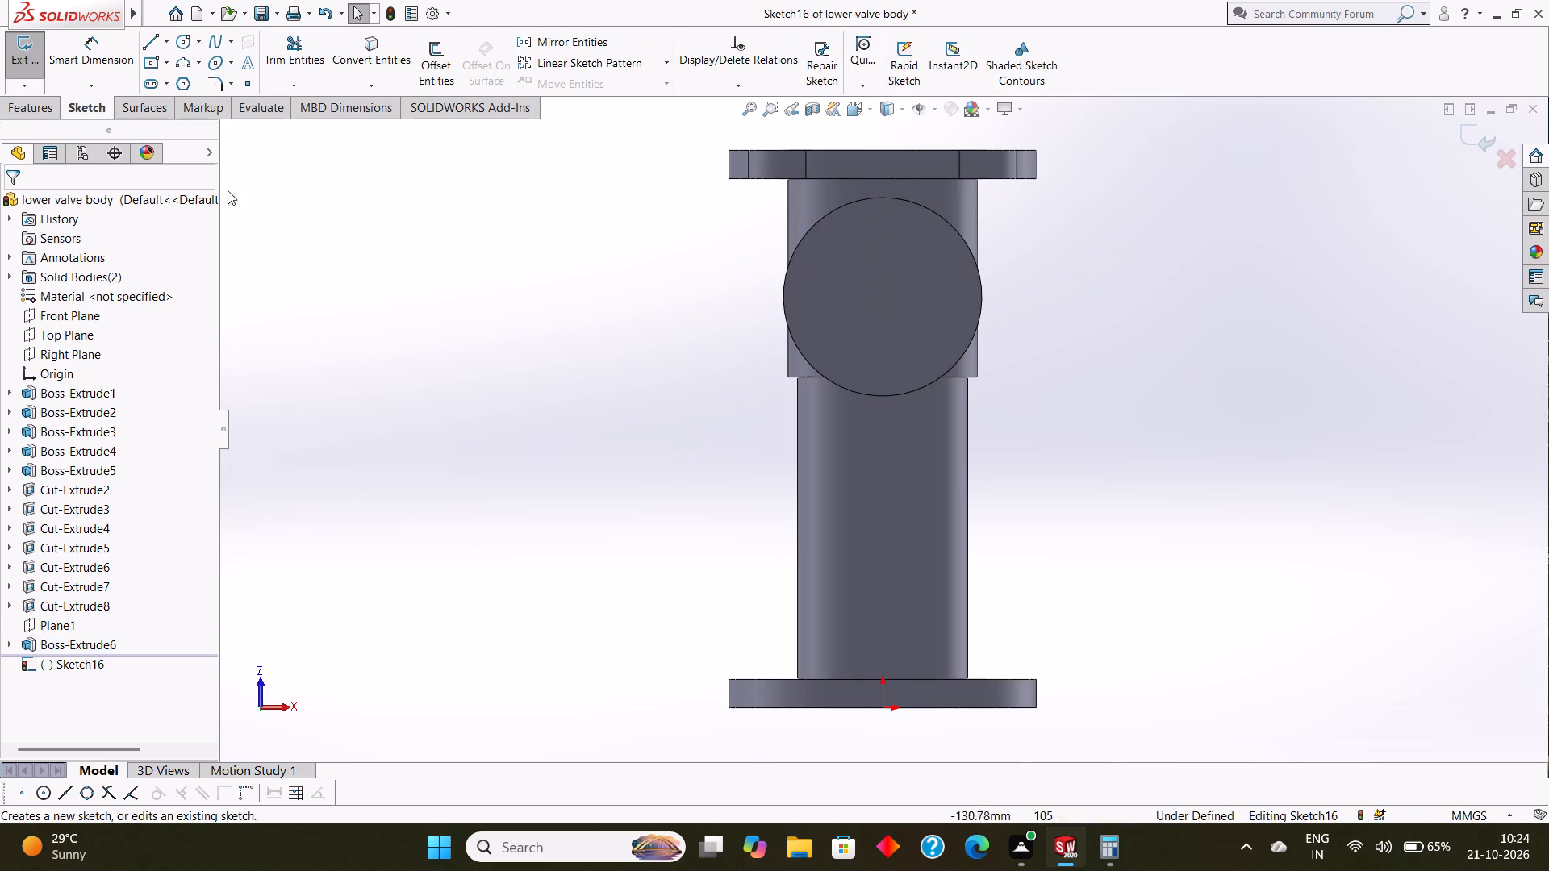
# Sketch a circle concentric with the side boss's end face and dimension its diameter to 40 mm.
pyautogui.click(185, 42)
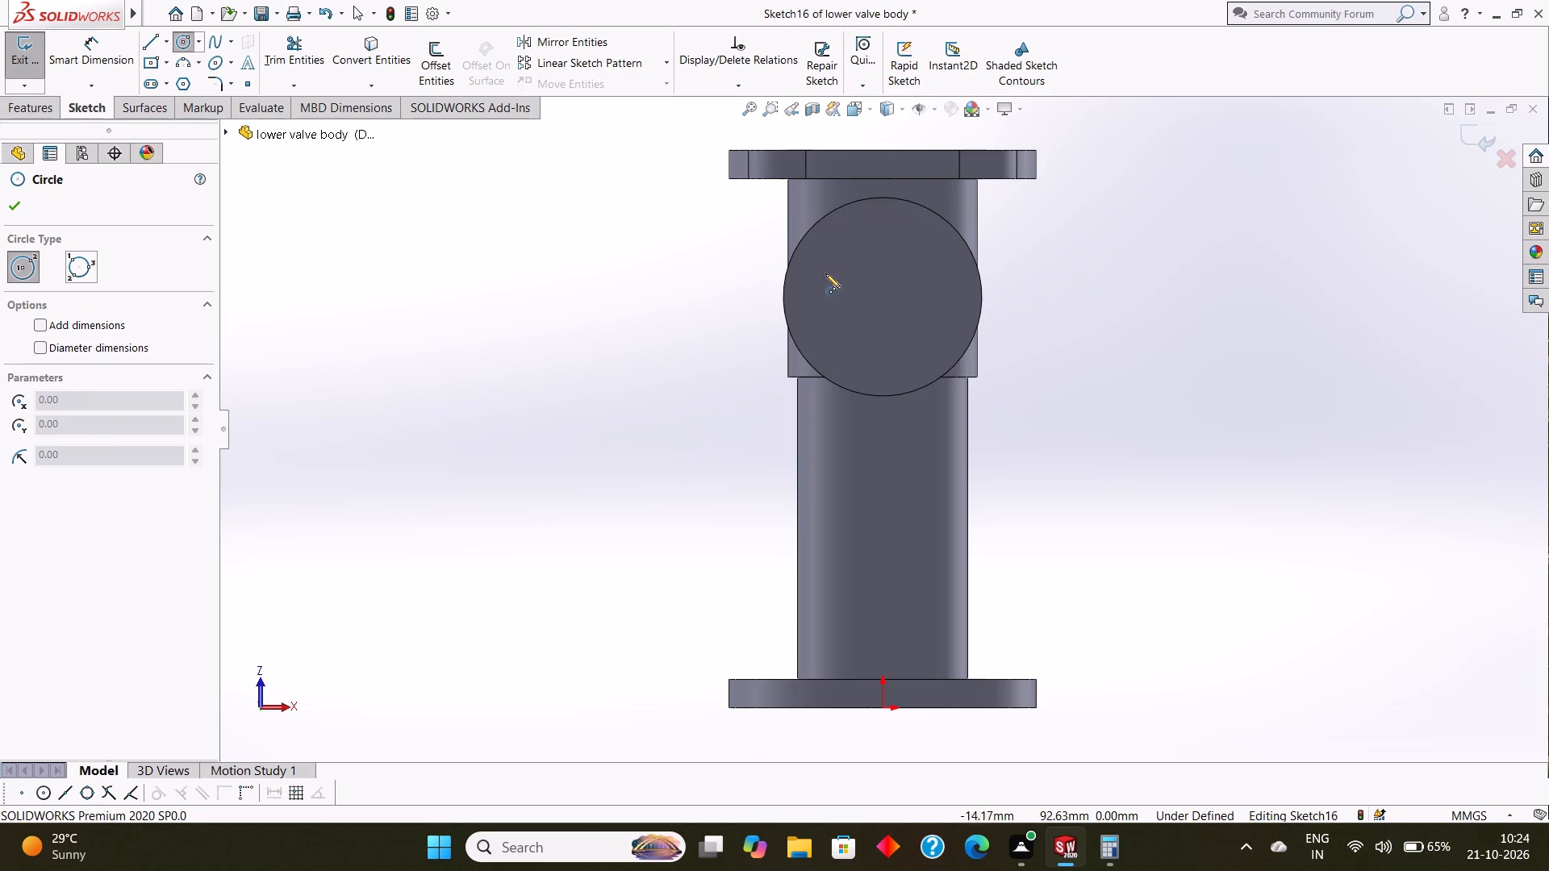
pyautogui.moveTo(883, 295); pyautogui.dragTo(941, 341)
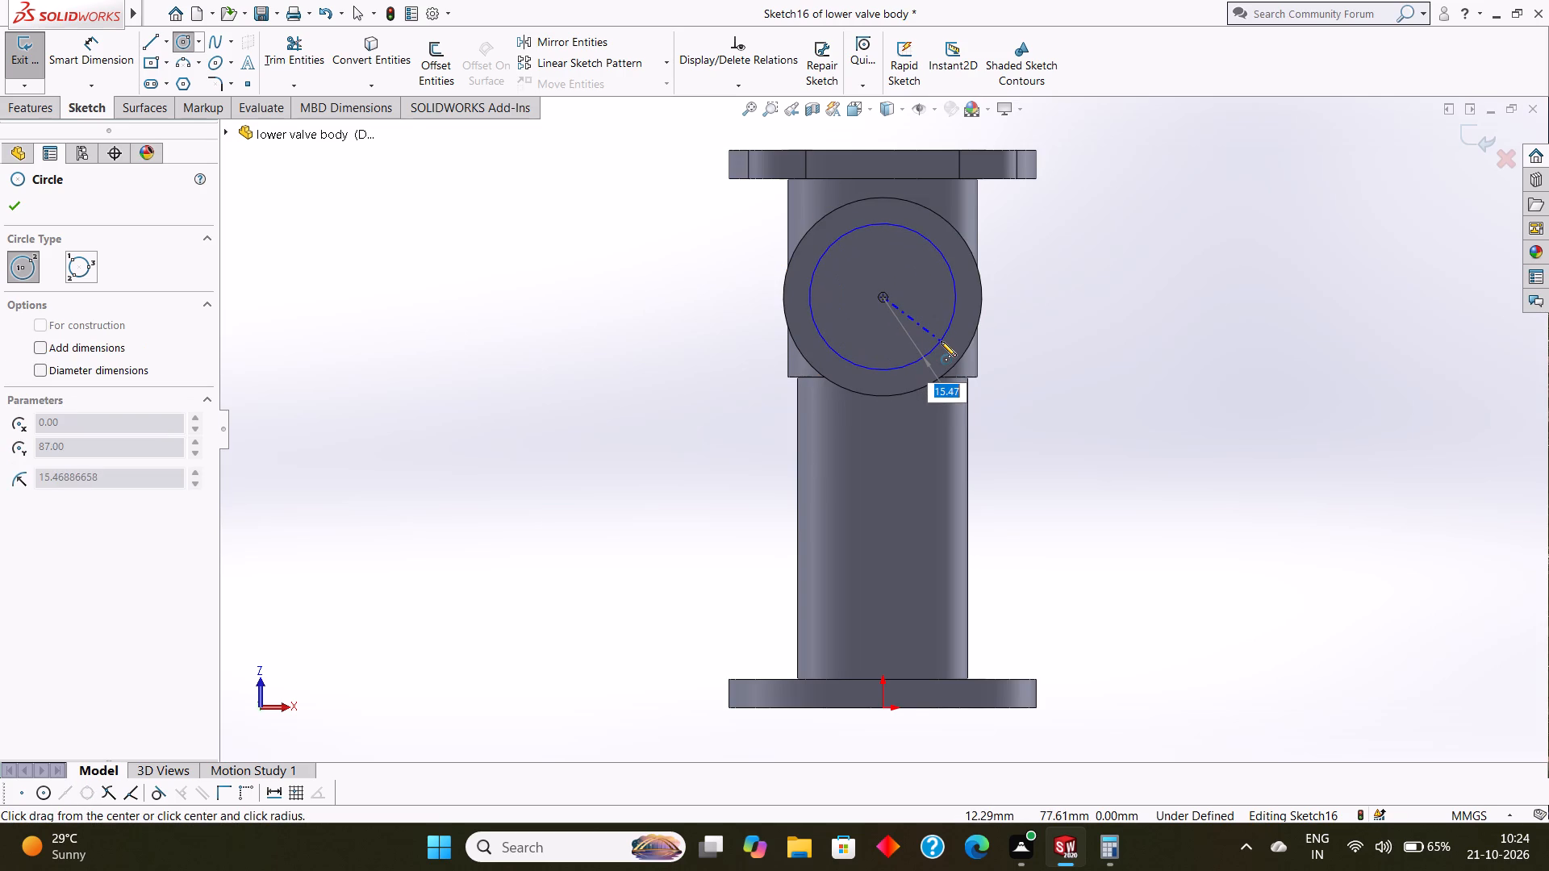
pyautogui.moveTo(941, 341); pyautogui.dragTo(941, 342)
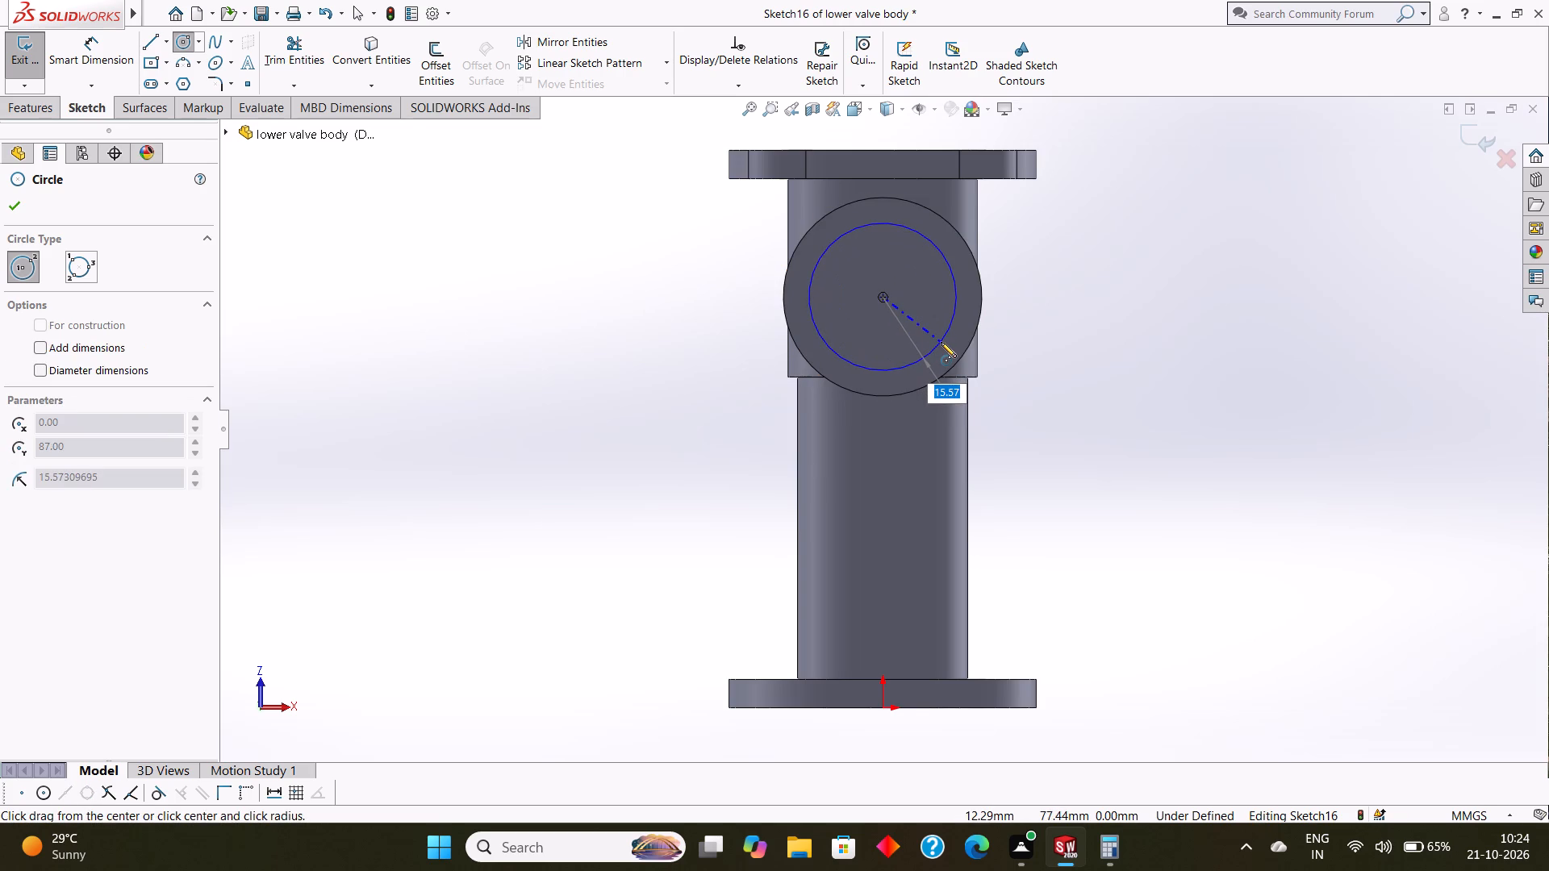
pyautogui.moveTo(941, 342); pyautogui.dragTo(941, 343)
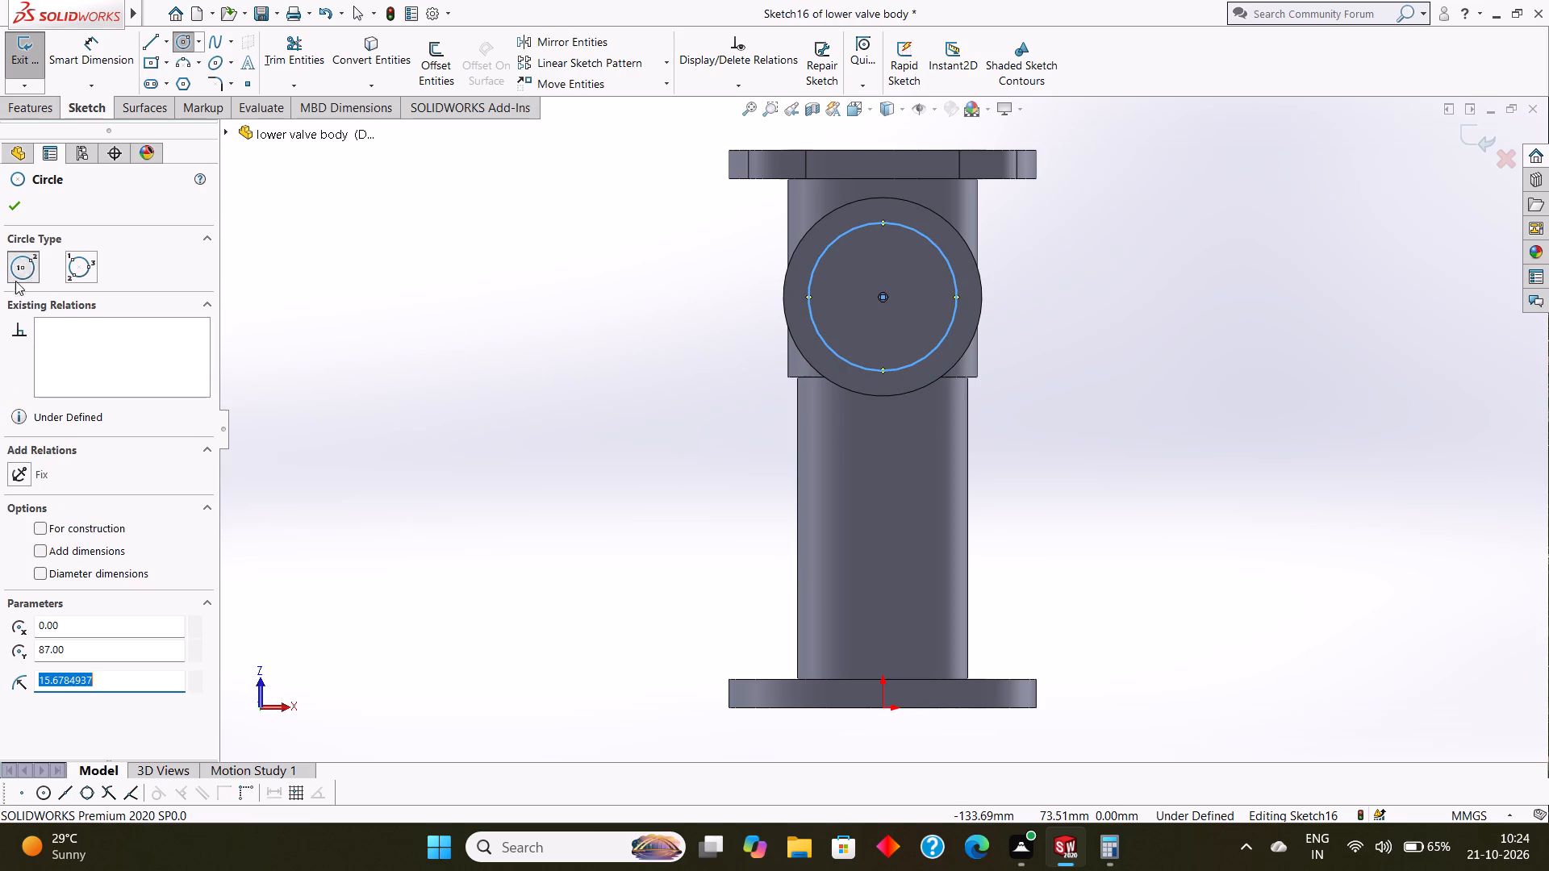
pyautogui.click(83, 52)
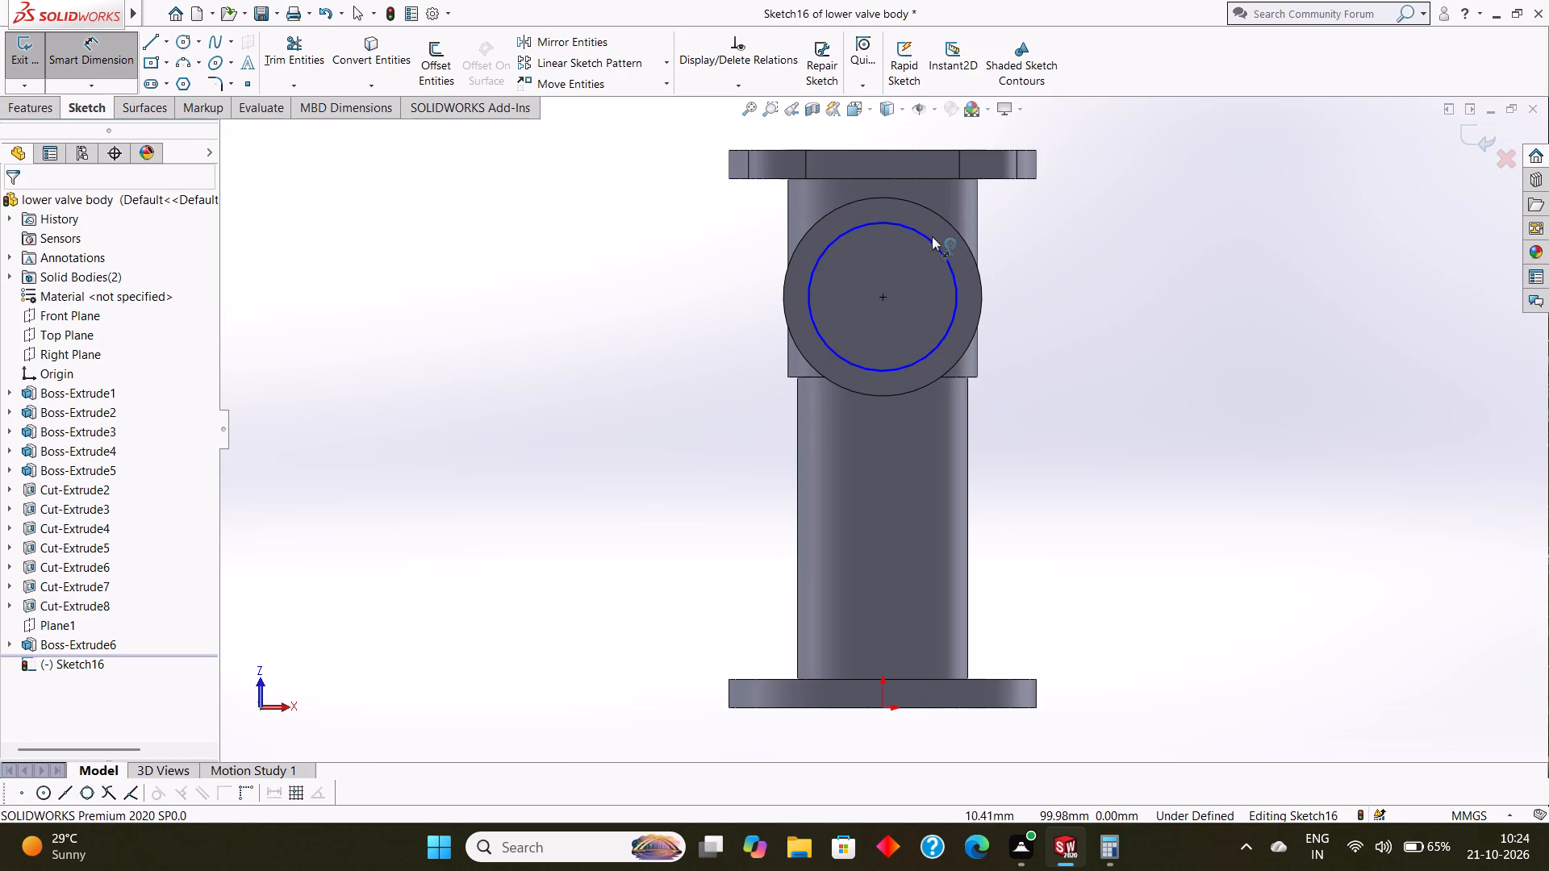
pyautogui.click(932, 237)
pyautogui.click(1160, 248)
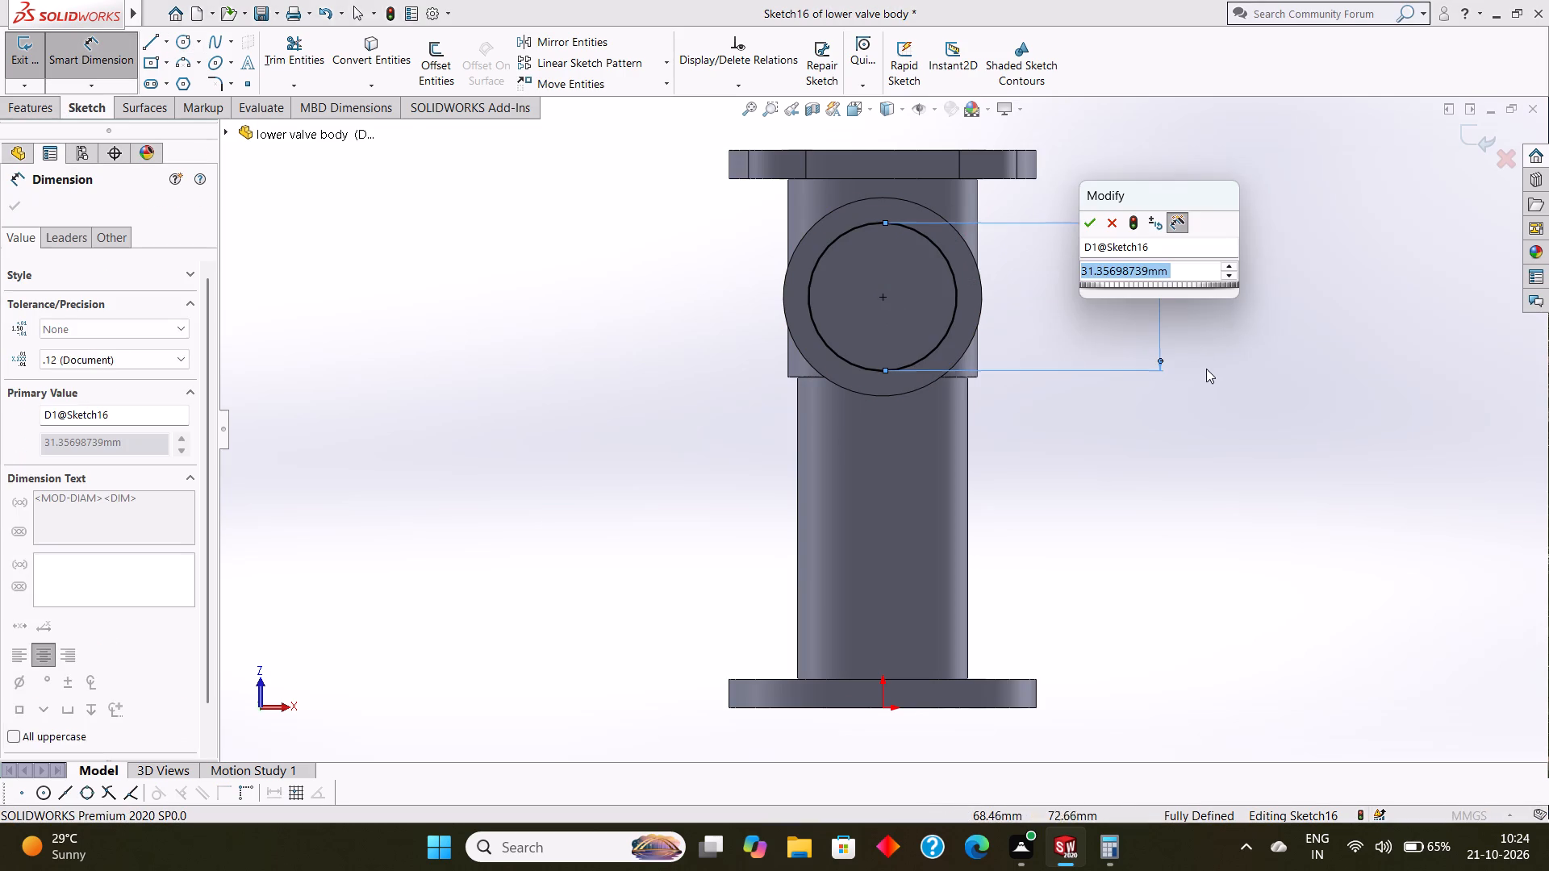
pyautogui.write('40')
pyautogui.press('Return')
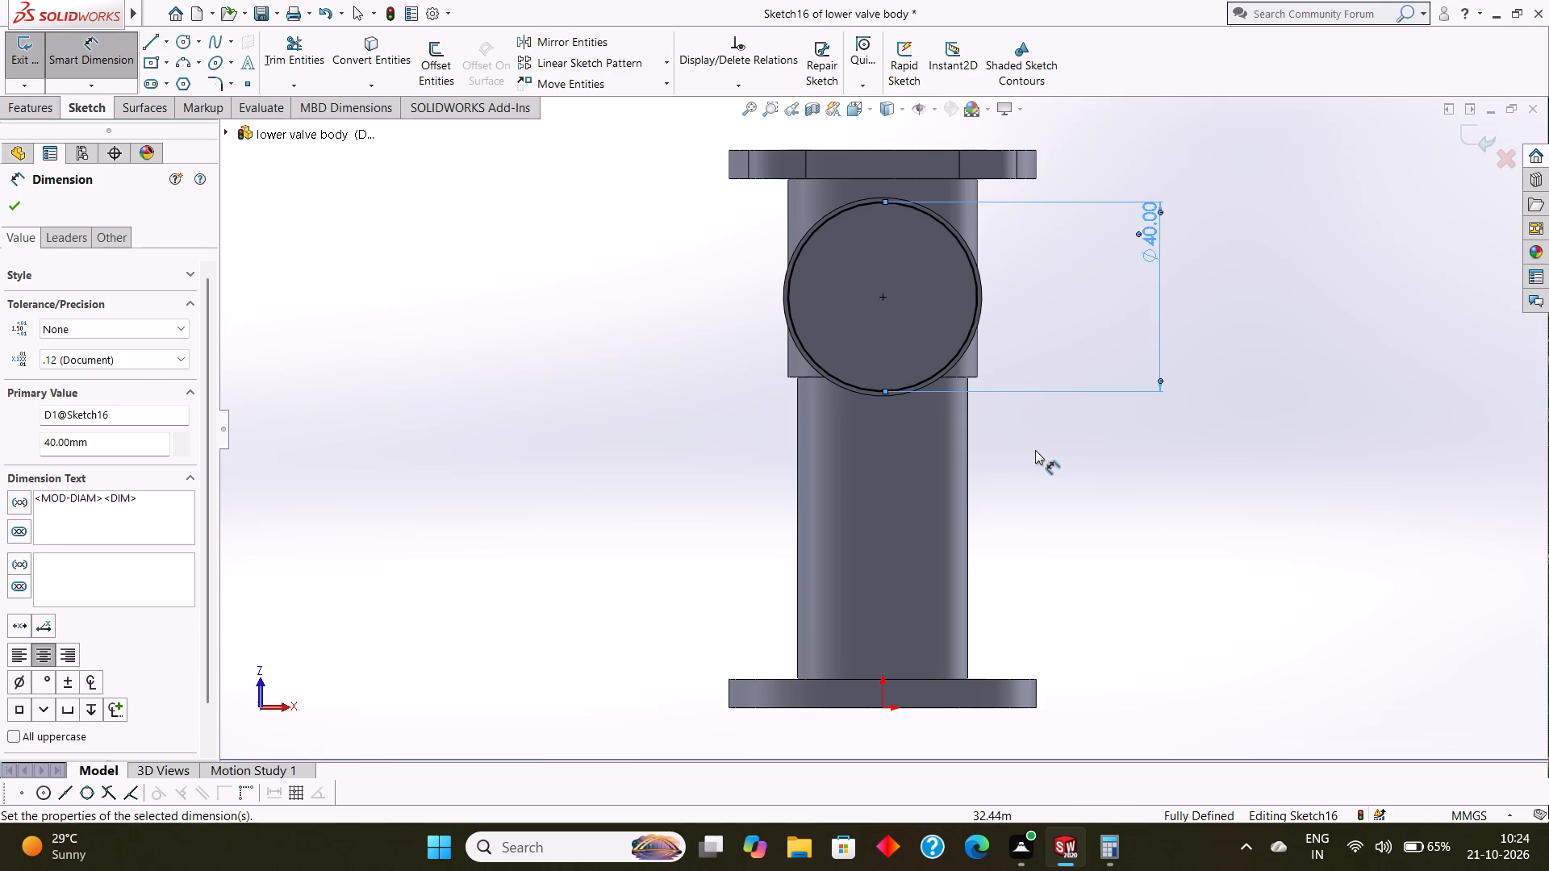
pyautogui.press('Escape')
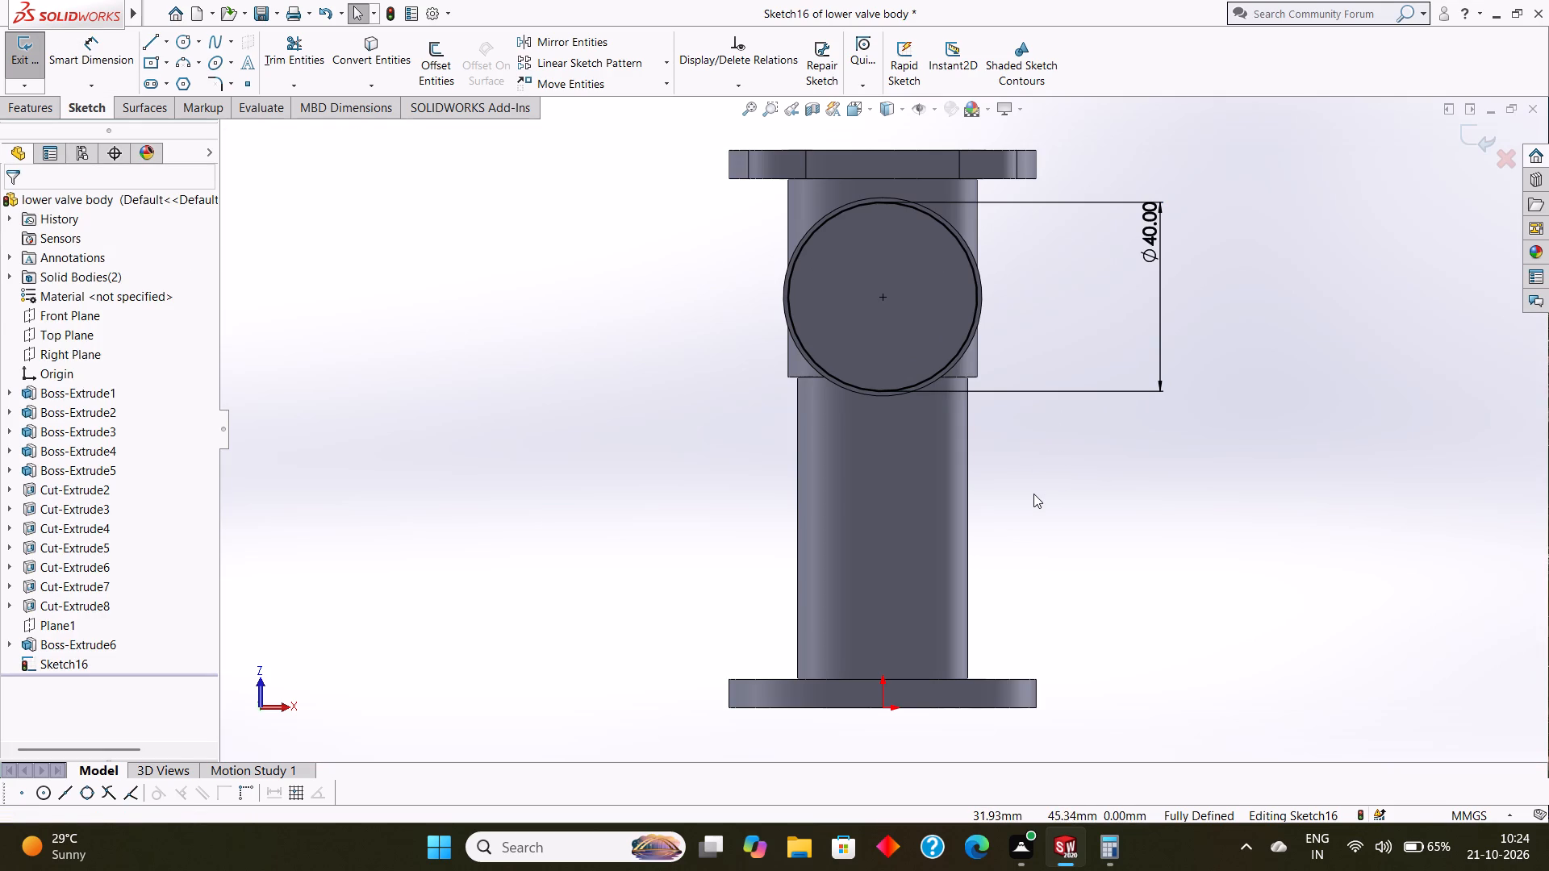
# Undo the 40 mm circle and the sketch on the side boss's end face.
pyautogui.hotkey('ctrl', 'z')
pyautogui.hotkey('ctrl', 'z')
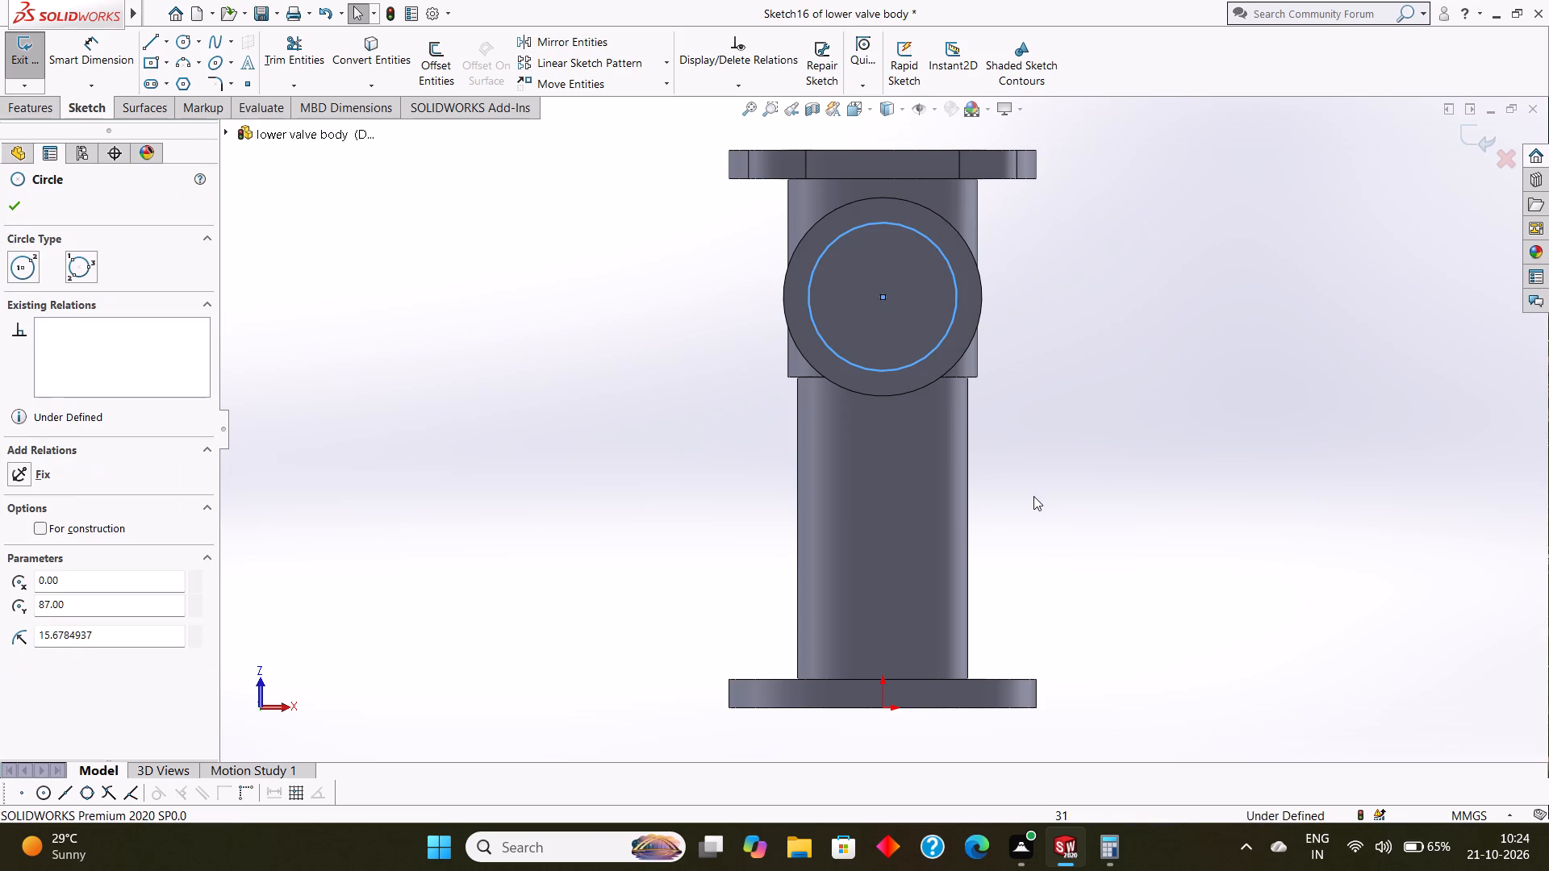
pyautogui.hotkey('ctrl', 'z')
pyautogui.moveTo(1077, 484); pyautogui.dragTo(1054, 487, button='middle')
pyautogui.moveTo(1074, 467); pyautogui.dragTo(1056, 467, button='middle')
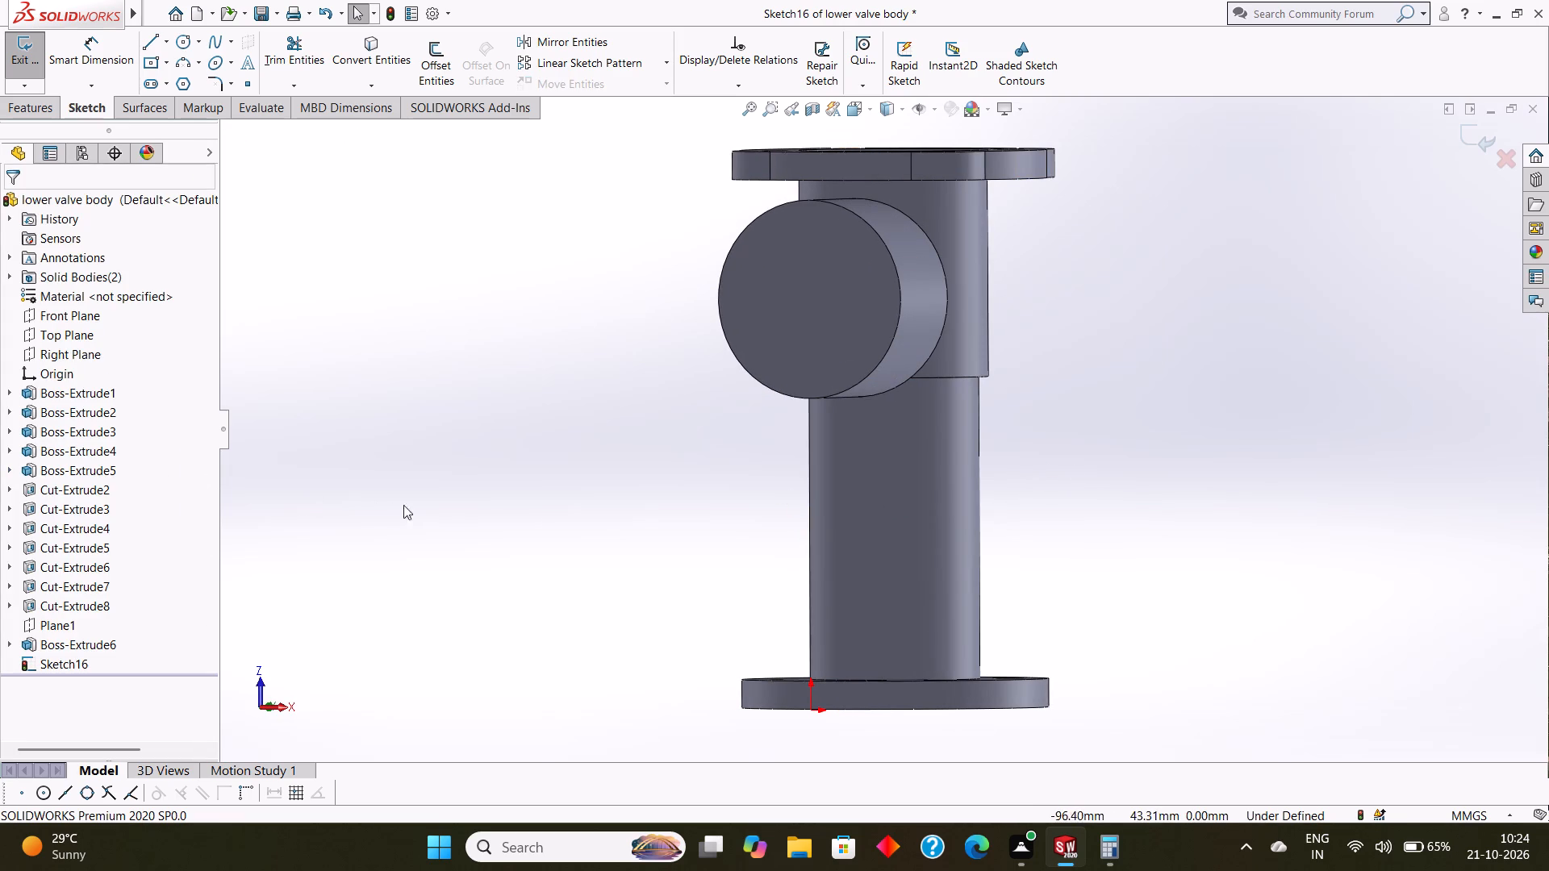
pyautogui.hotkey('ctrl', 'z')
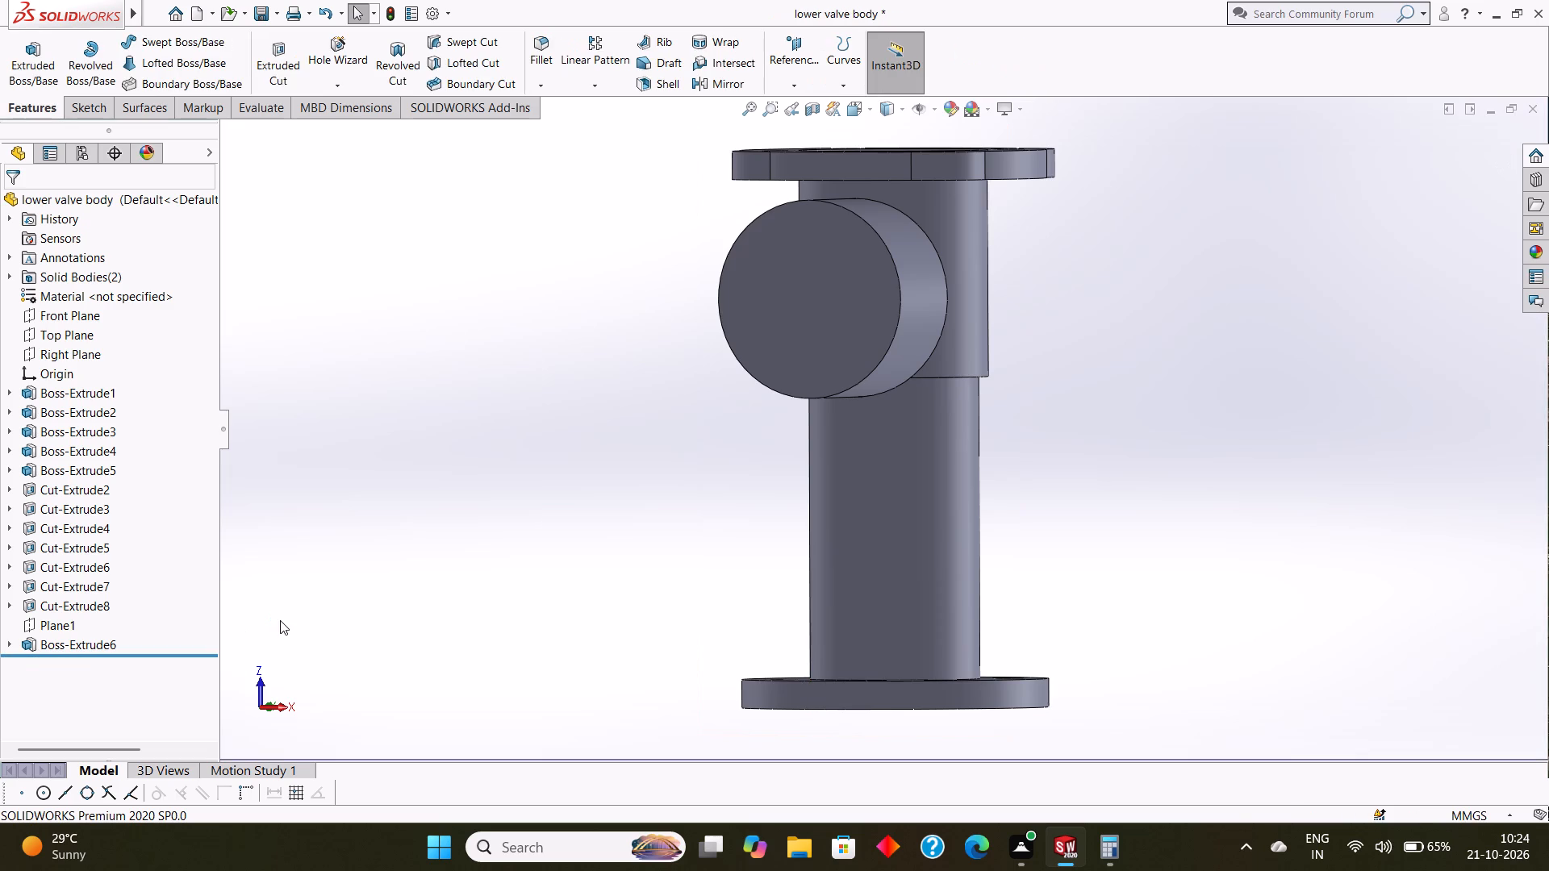
# Undo the side boss extrusion and set the diameter of its profile circle to 36 mm.
pyautogui.hotkey('ctrl', 'z')
pyautogui.hotkey('ctrl', 'z')
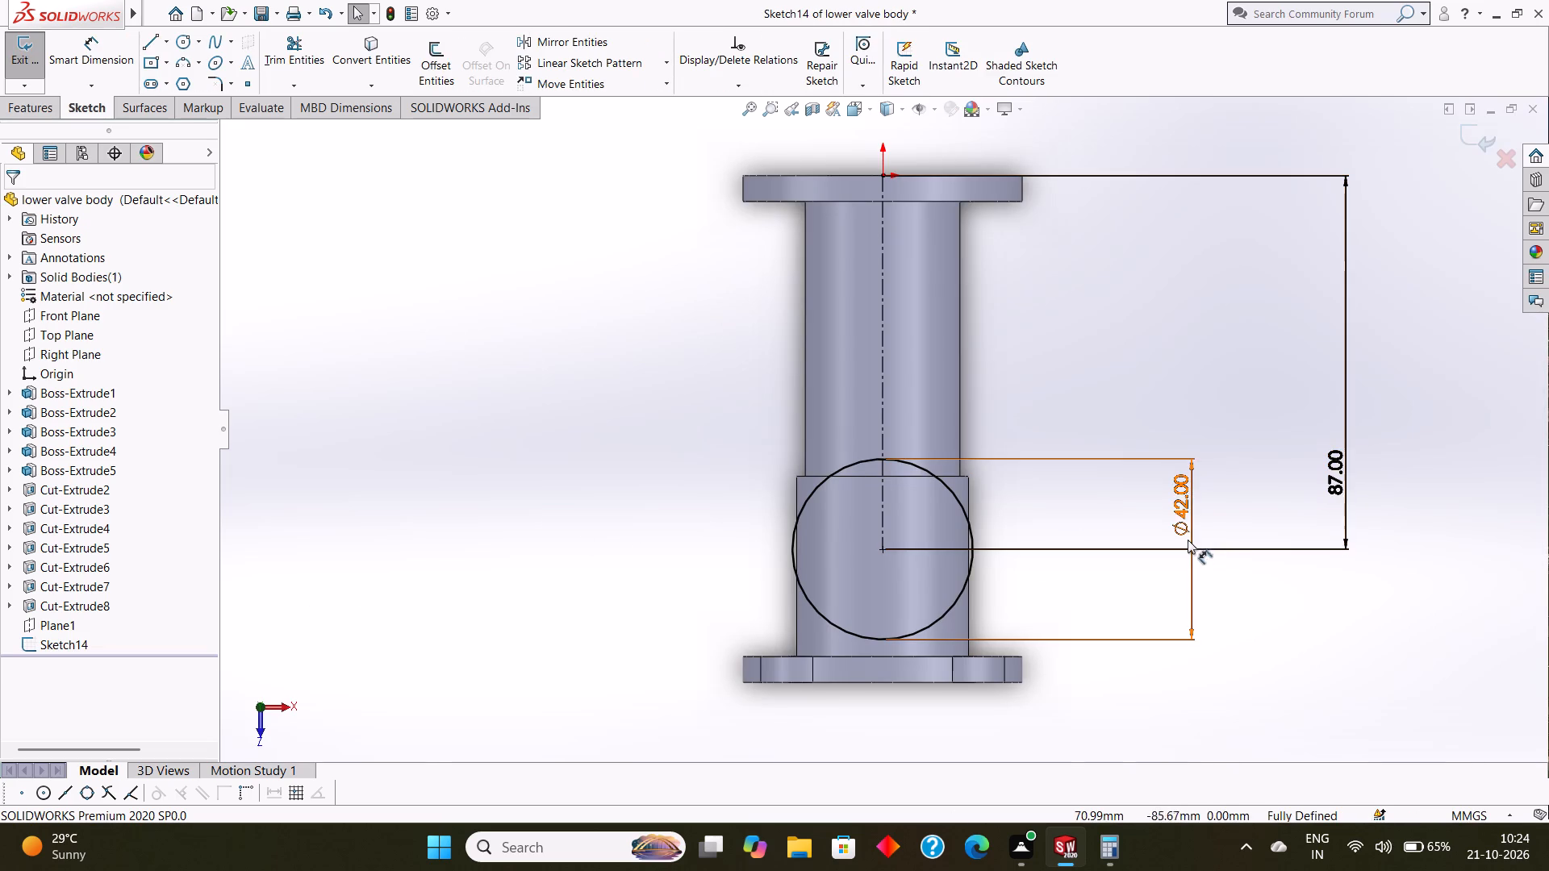
pyautogui.doubleClick(1184, 502)
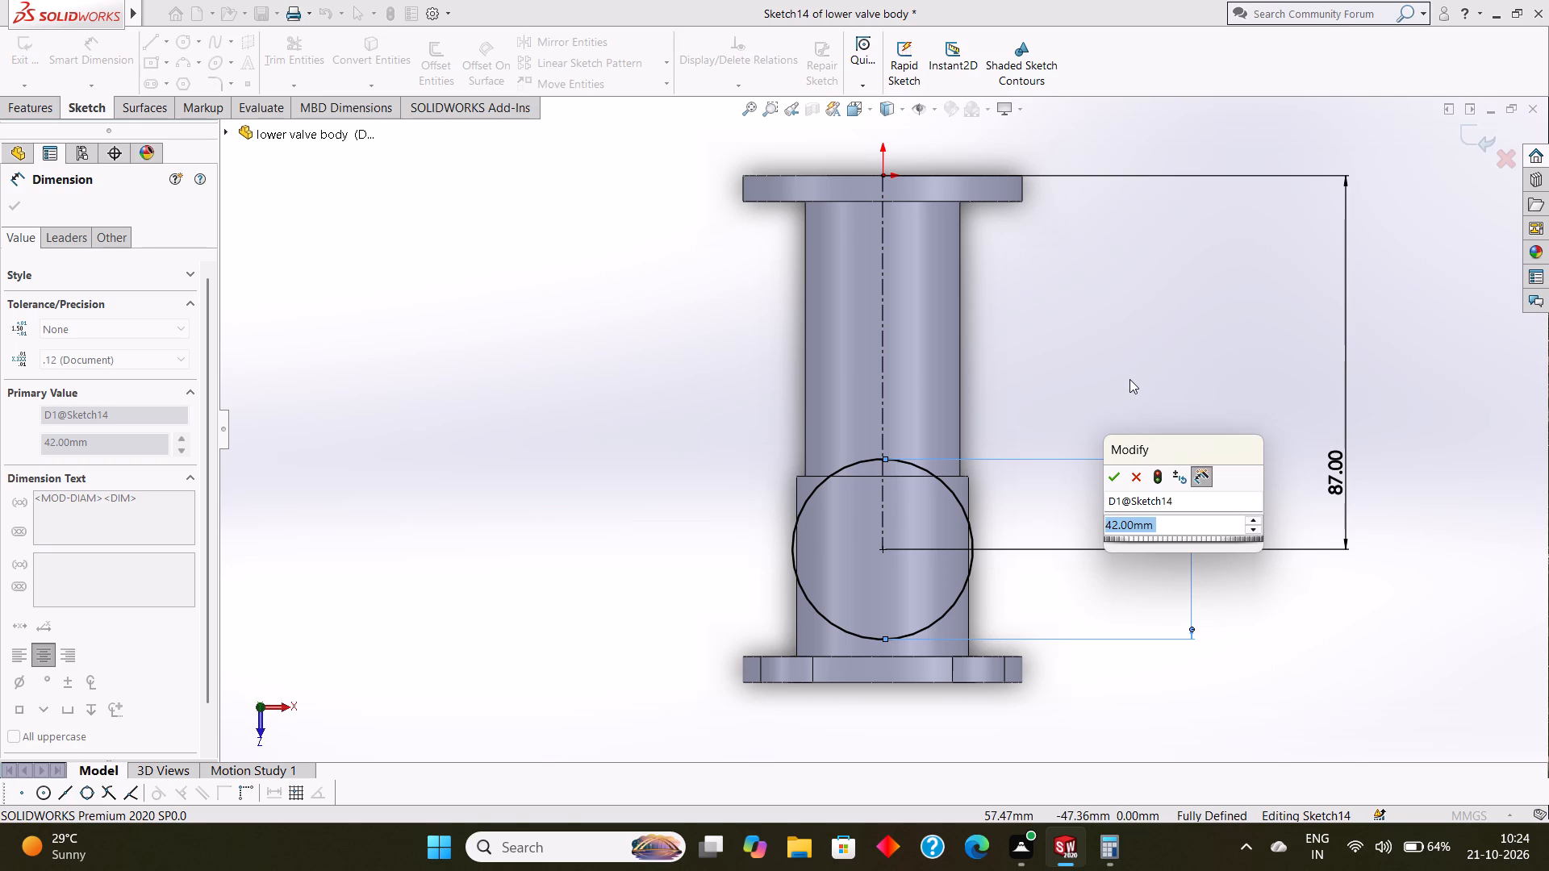
pyautogui.write('36')
pyautogui.press('Return')
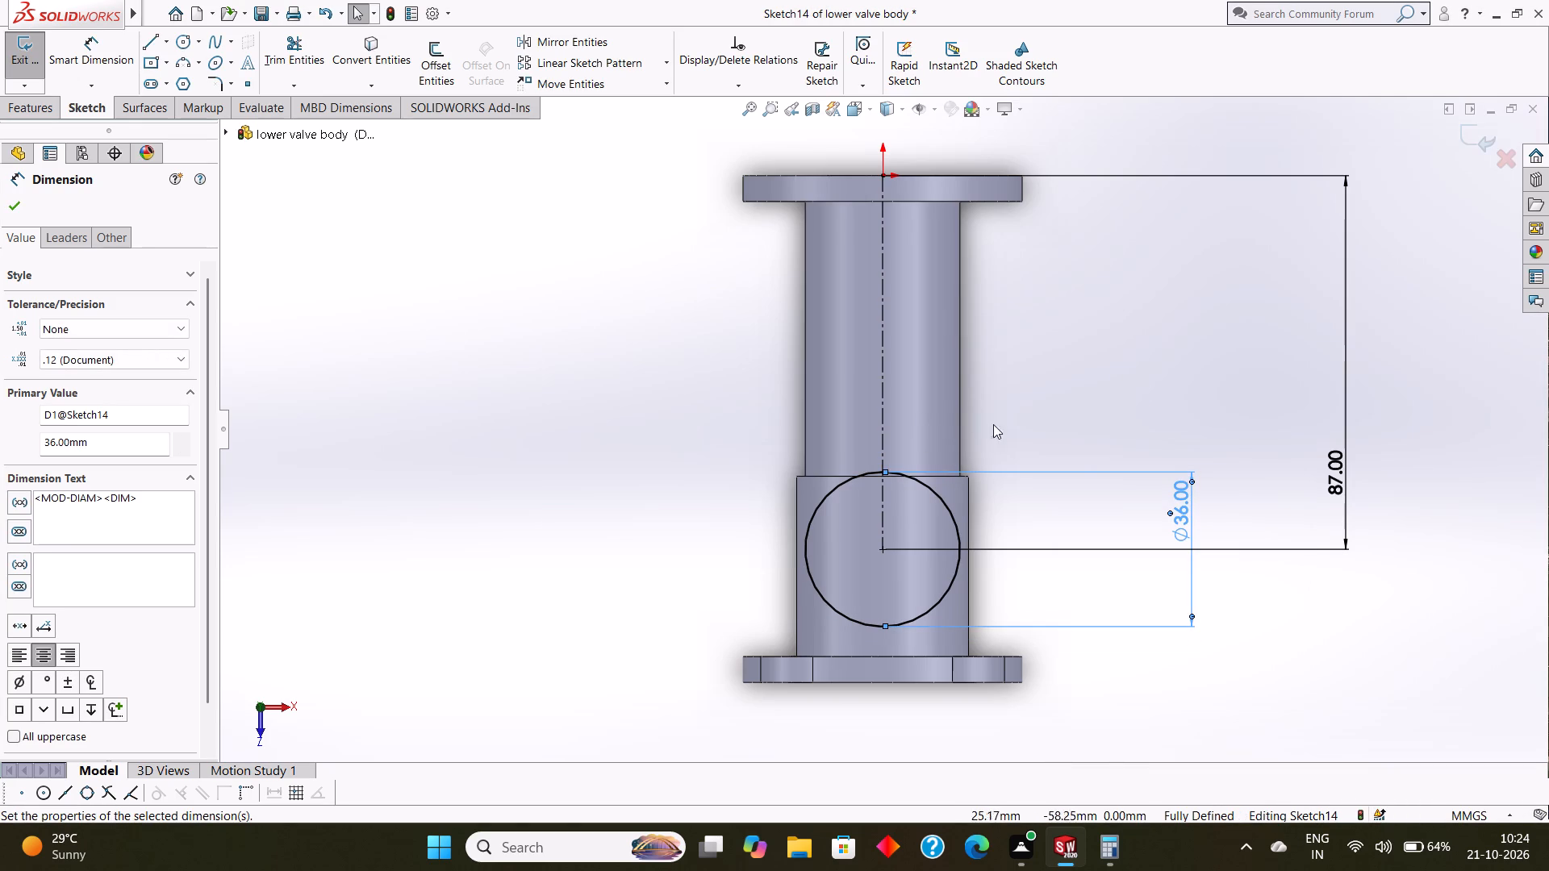
pyautogui.click(6, 209)
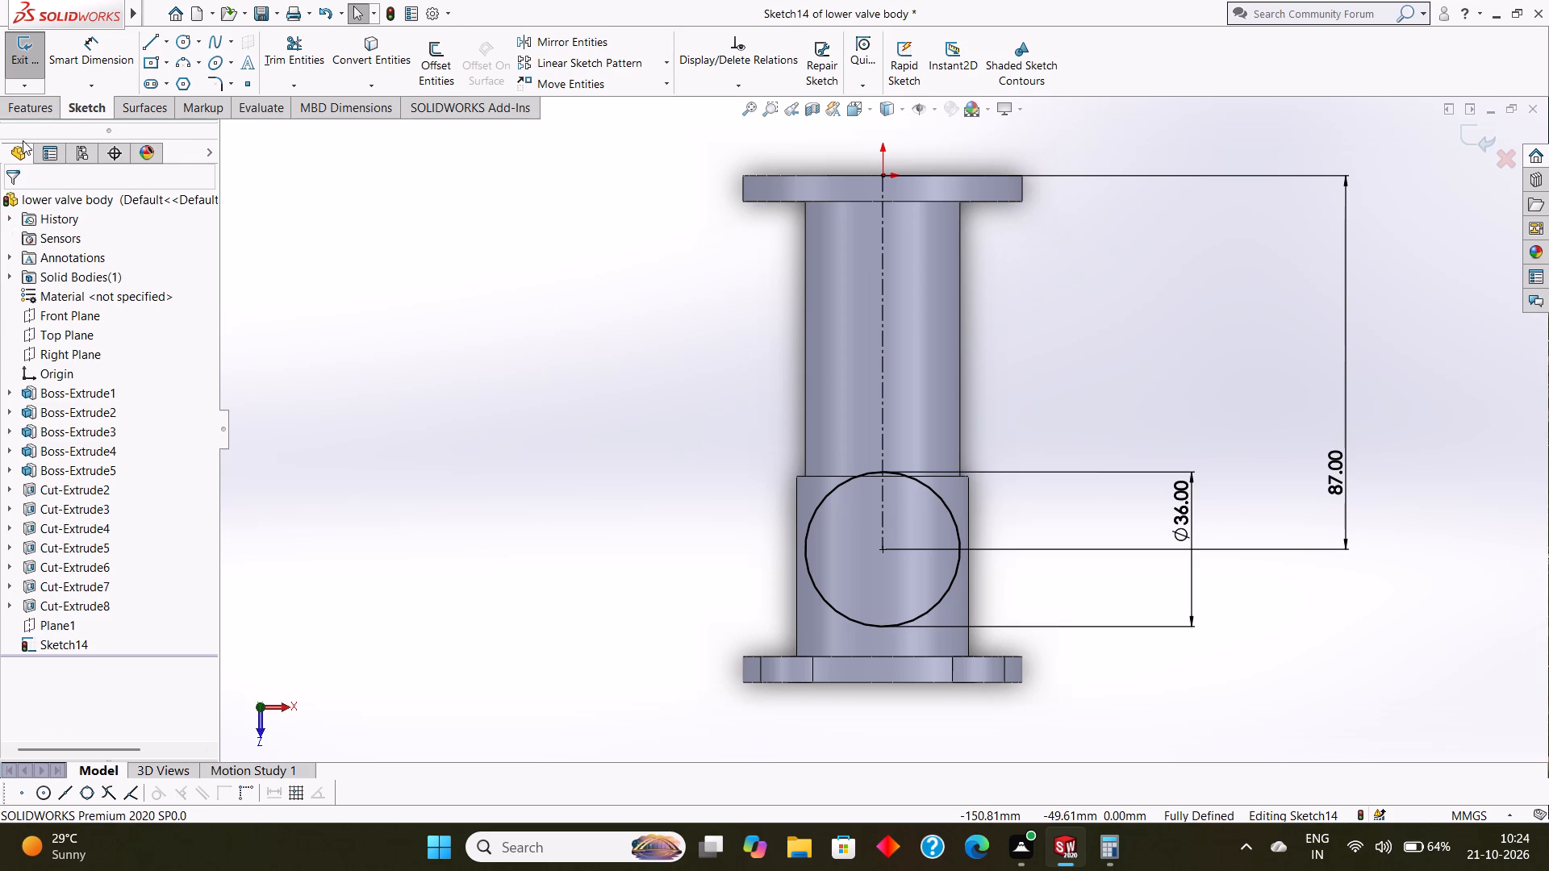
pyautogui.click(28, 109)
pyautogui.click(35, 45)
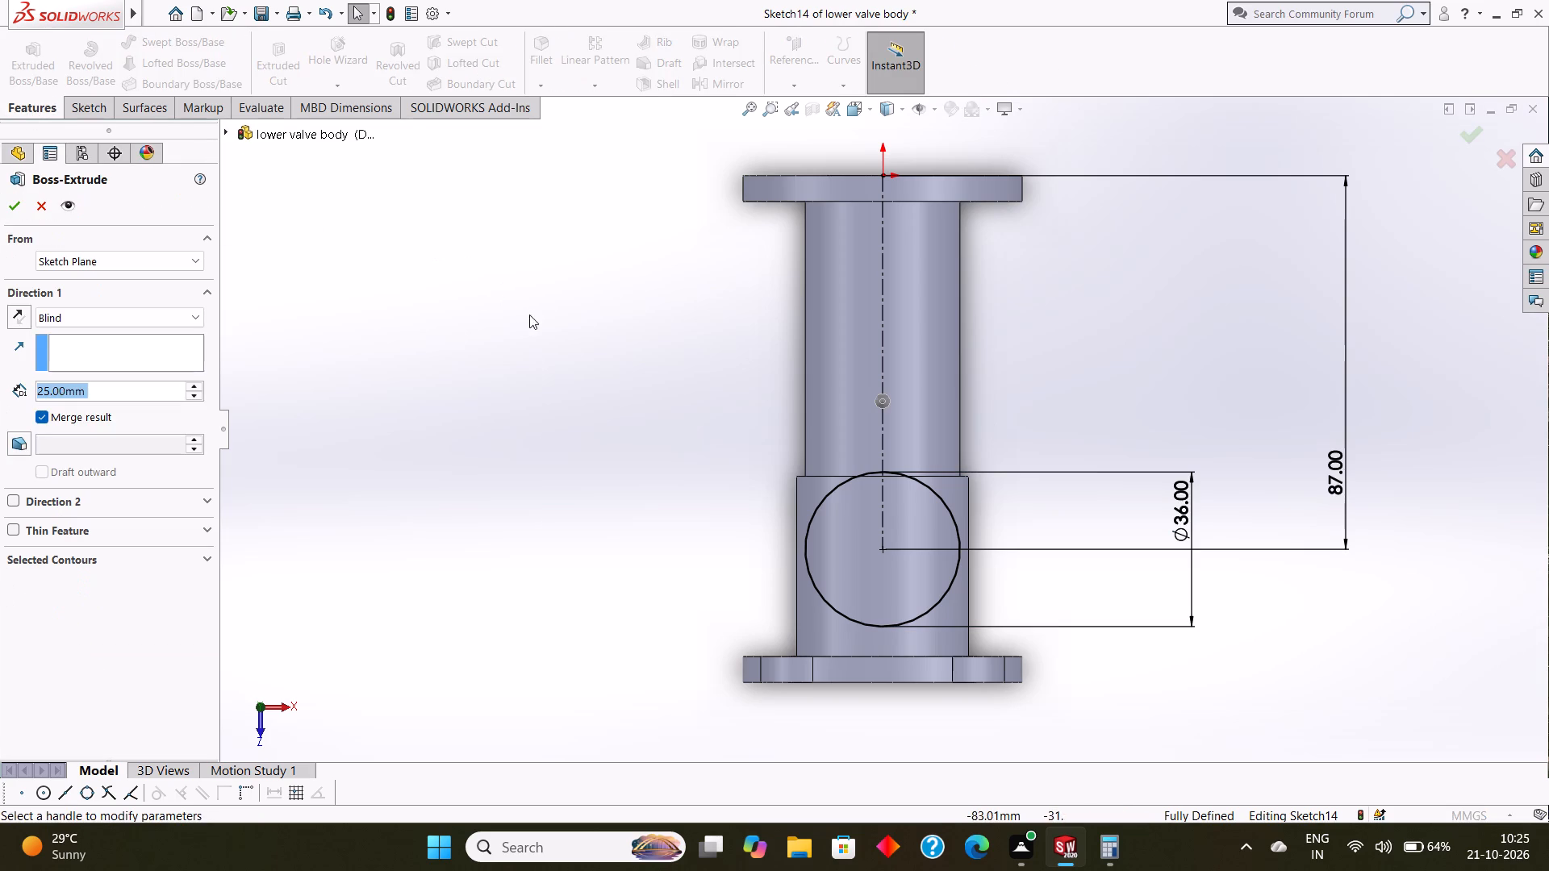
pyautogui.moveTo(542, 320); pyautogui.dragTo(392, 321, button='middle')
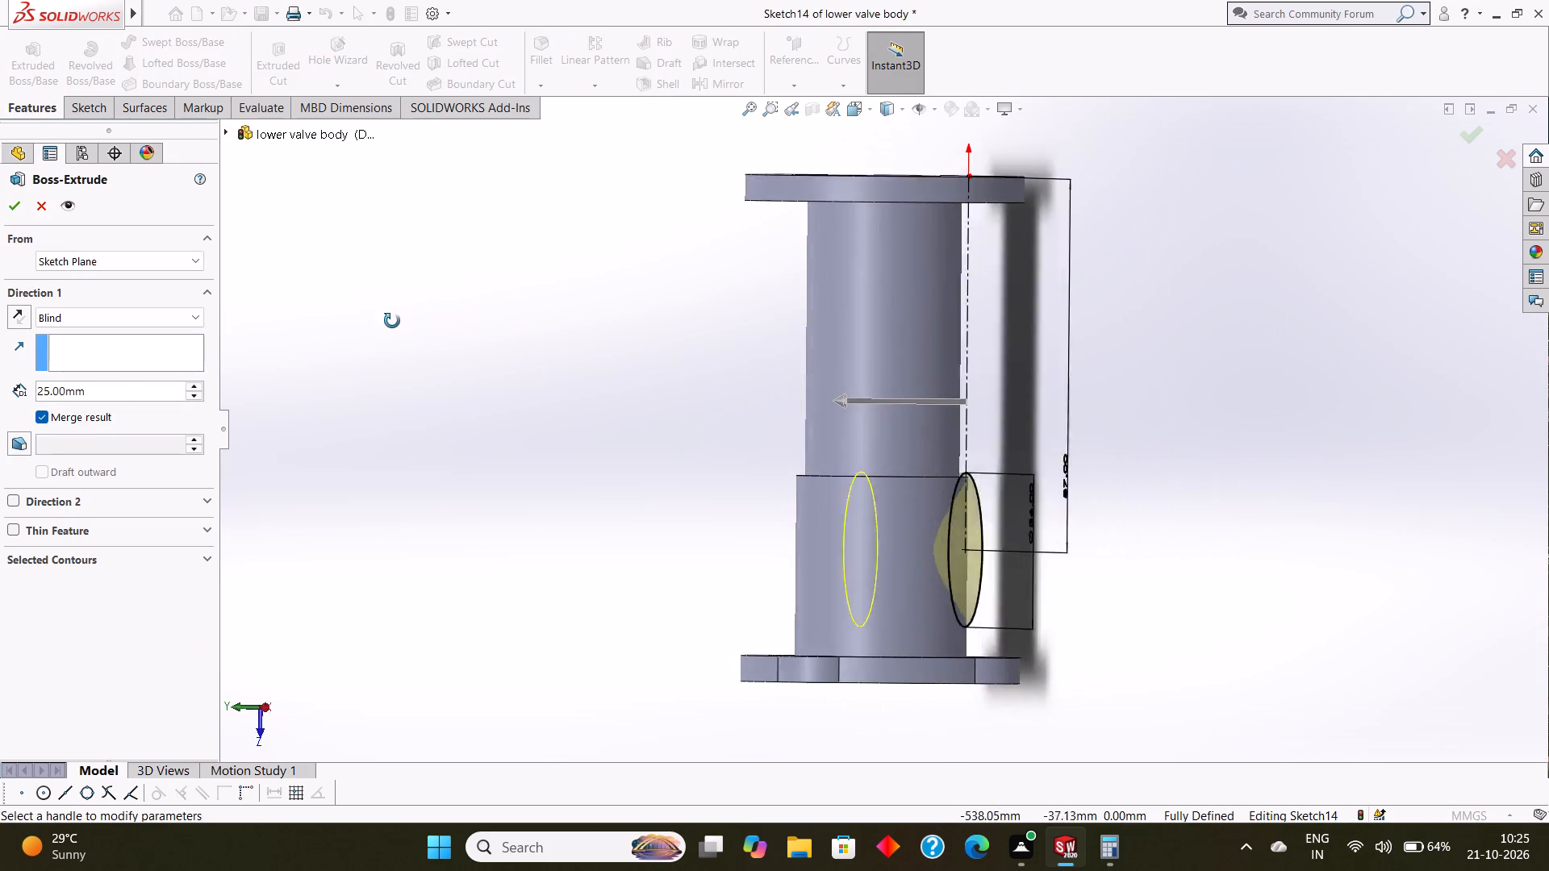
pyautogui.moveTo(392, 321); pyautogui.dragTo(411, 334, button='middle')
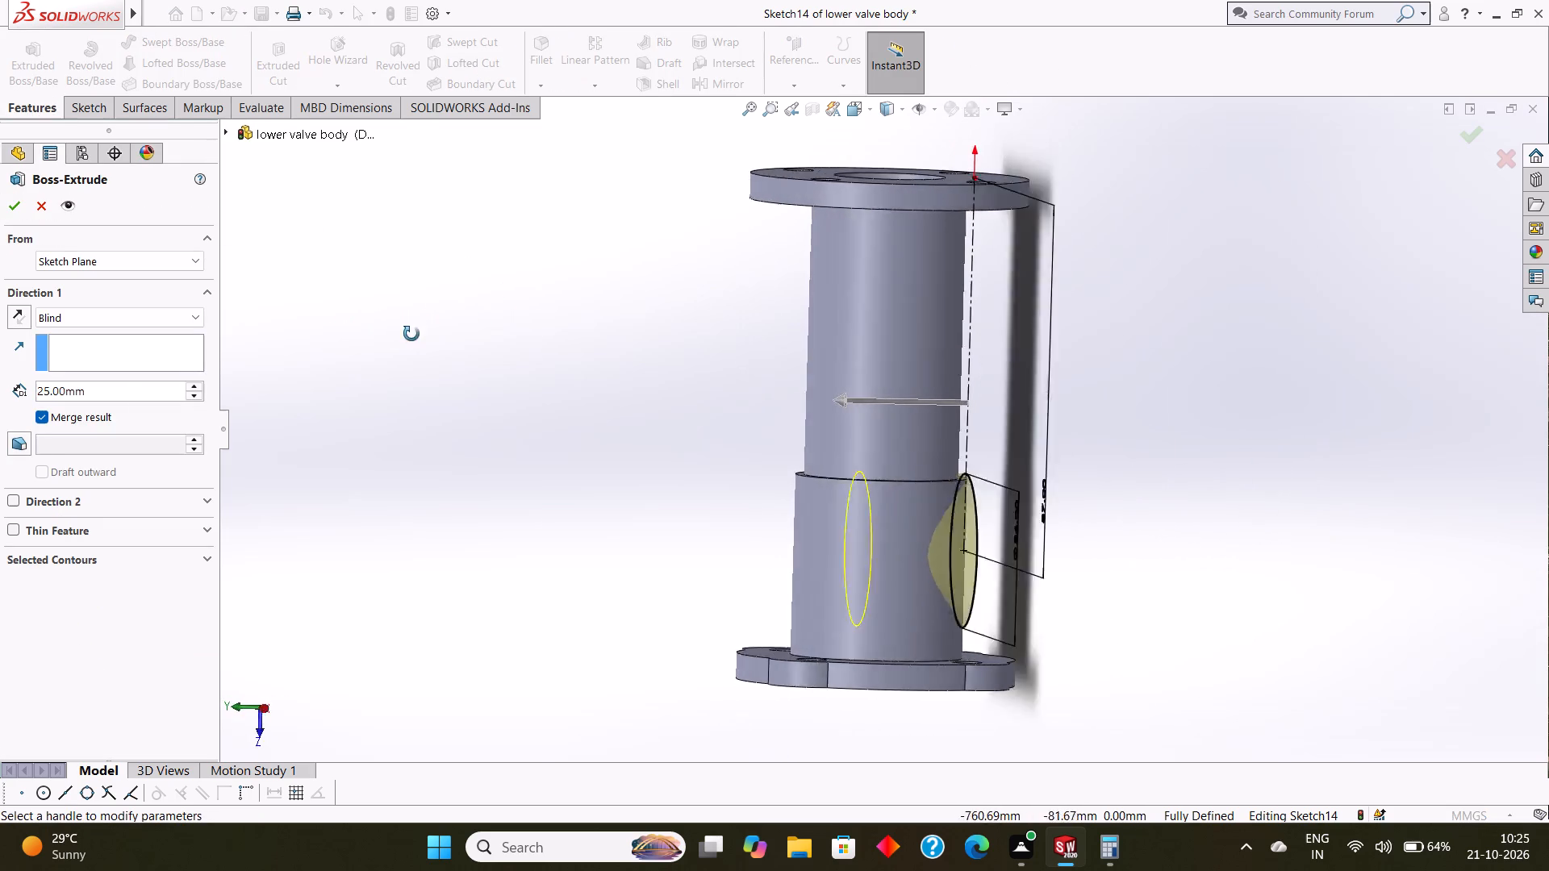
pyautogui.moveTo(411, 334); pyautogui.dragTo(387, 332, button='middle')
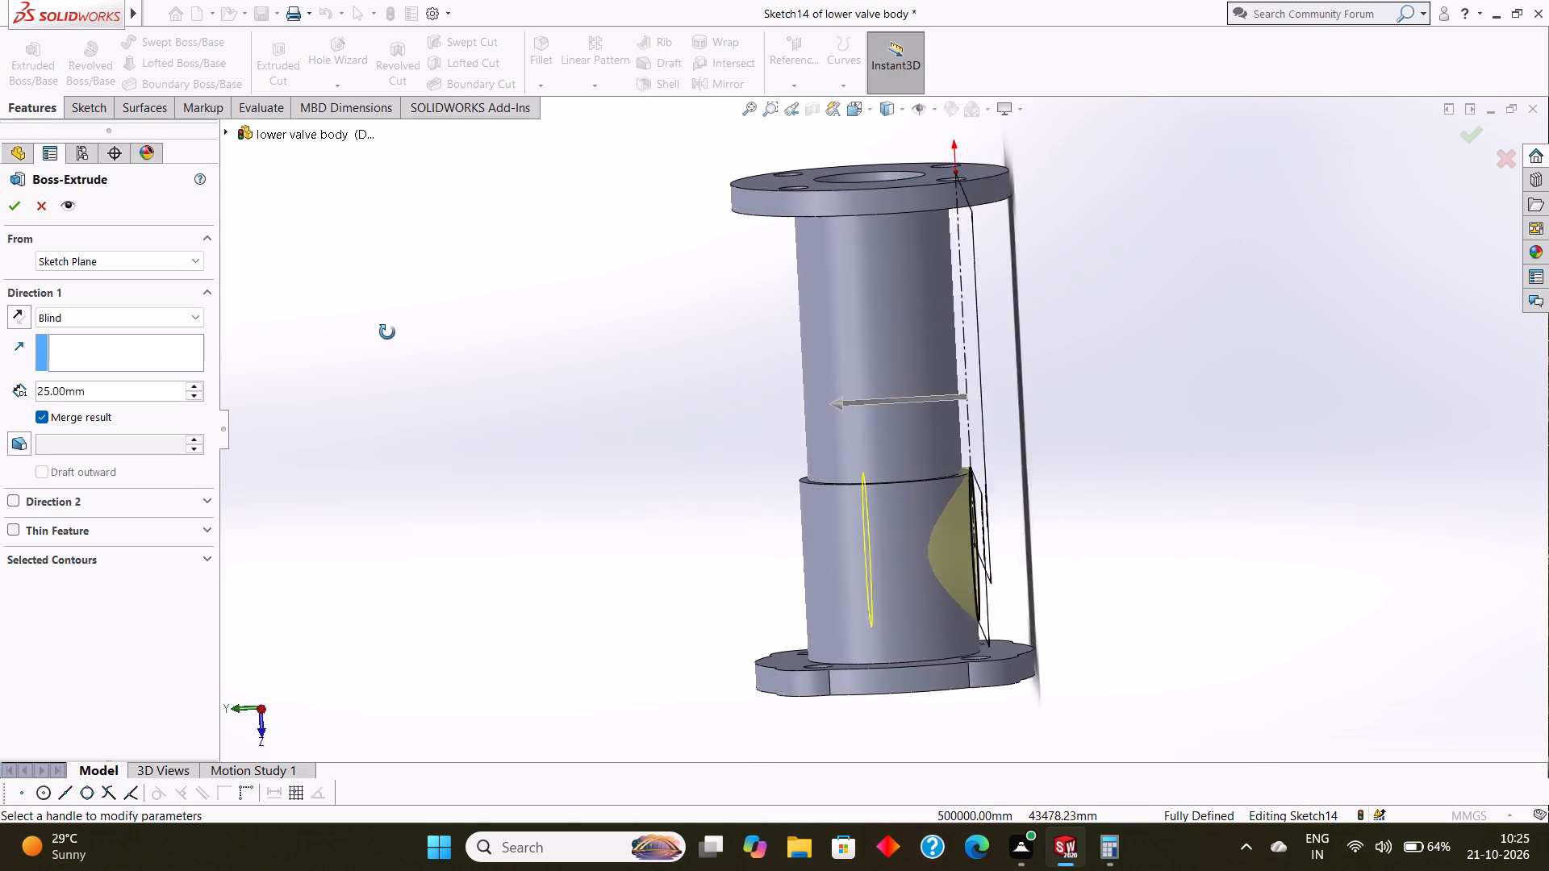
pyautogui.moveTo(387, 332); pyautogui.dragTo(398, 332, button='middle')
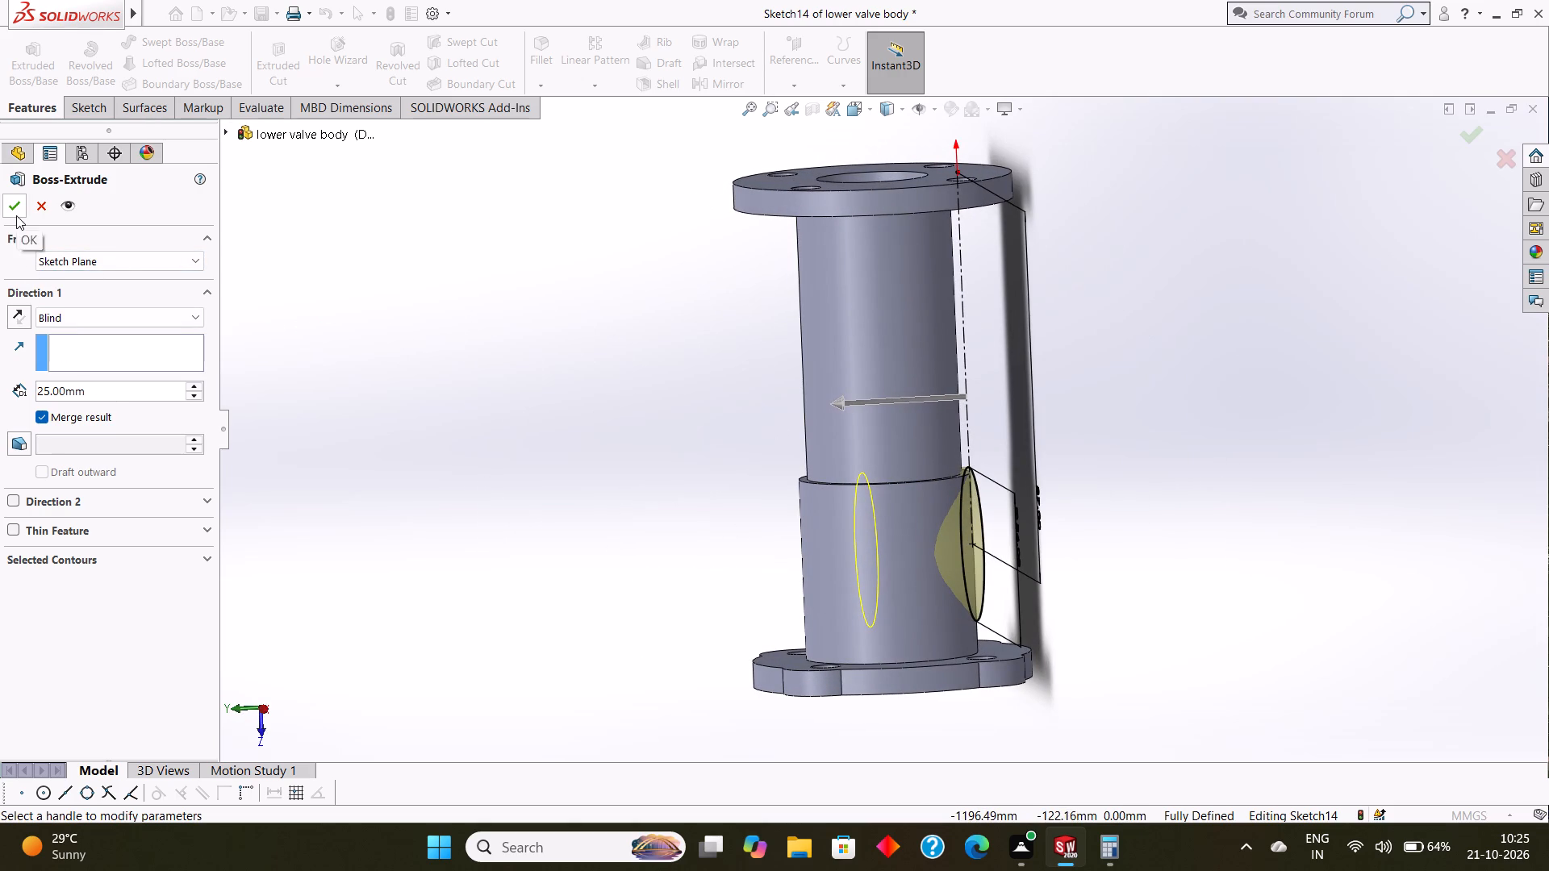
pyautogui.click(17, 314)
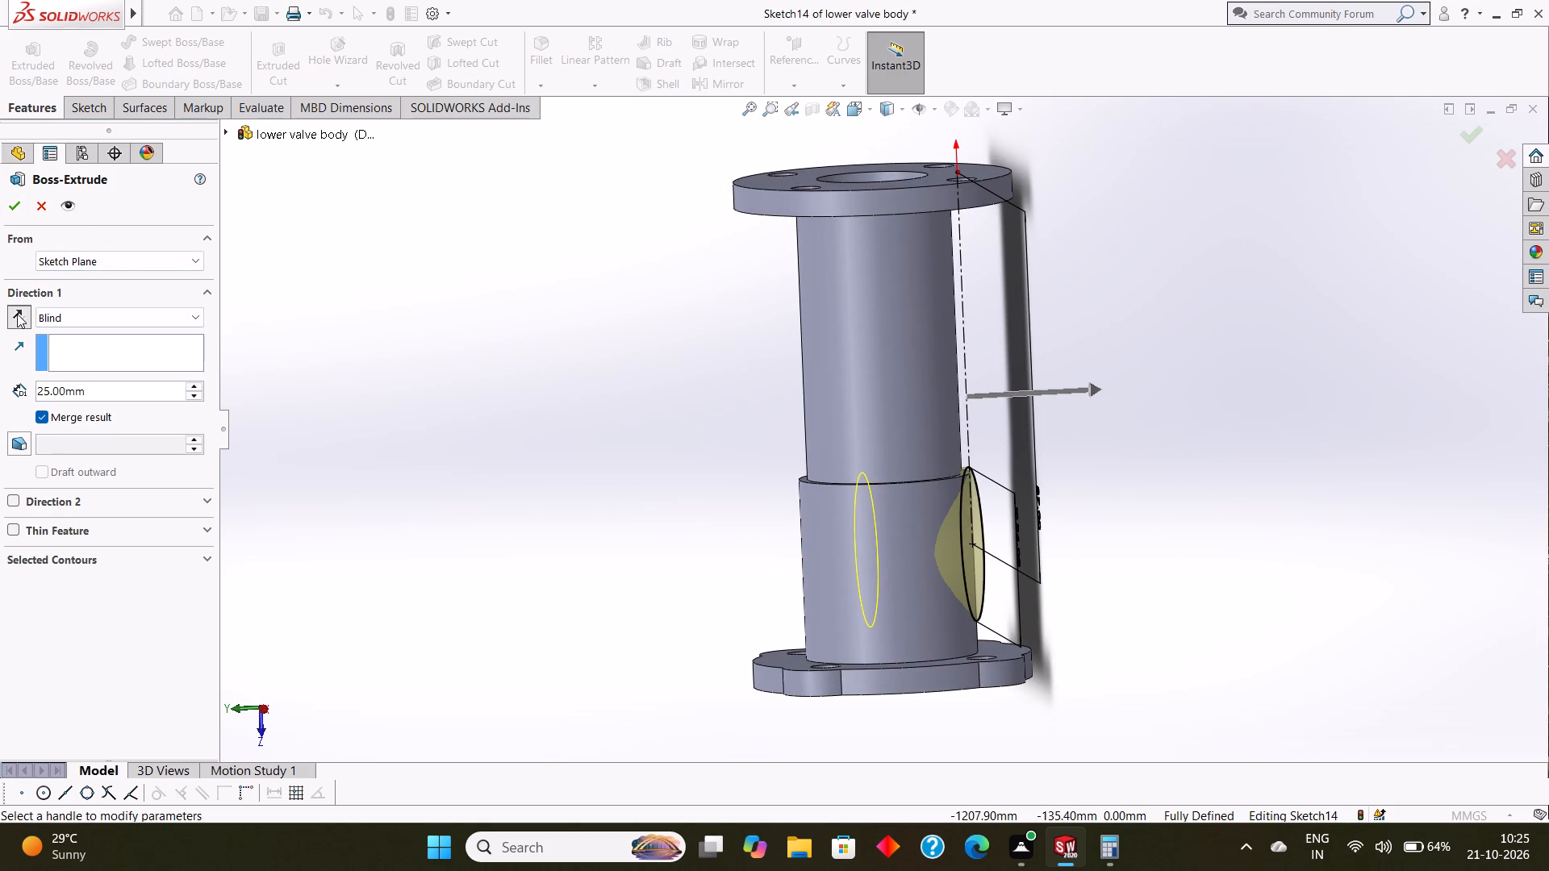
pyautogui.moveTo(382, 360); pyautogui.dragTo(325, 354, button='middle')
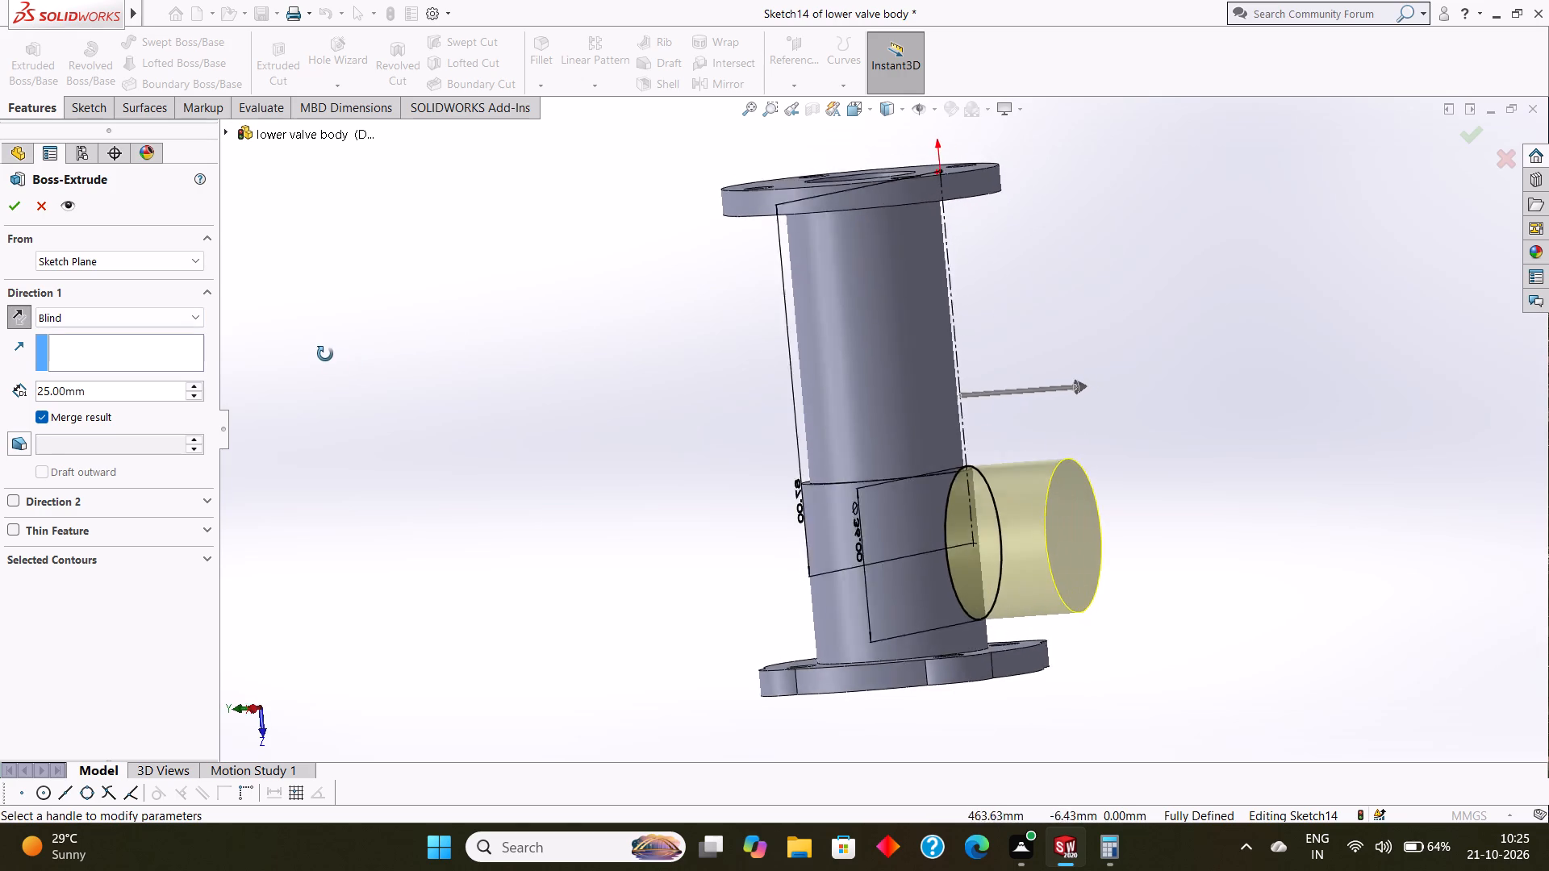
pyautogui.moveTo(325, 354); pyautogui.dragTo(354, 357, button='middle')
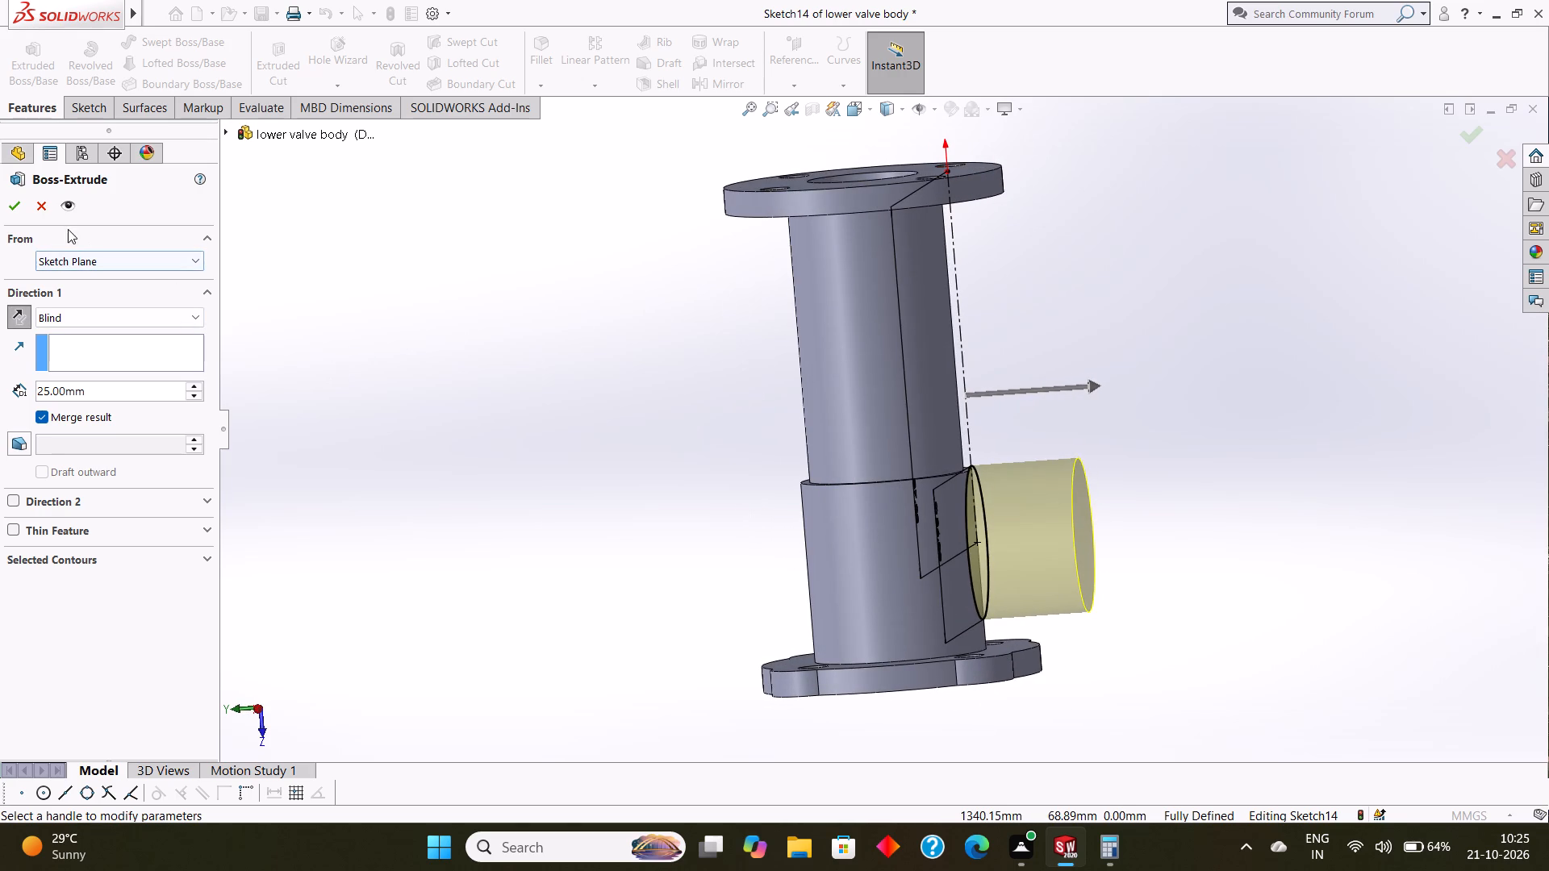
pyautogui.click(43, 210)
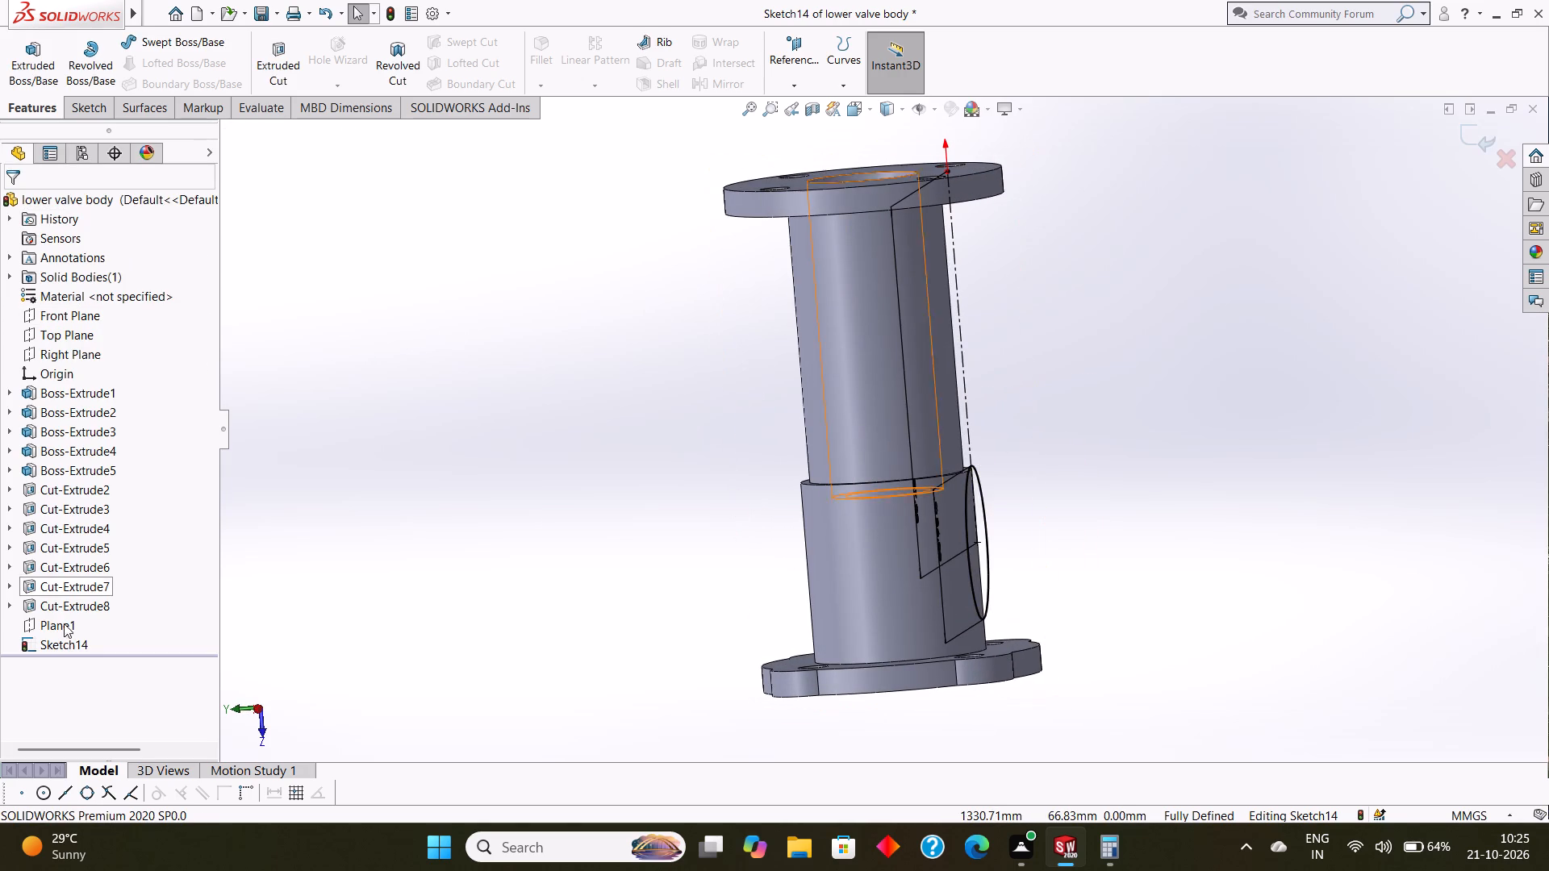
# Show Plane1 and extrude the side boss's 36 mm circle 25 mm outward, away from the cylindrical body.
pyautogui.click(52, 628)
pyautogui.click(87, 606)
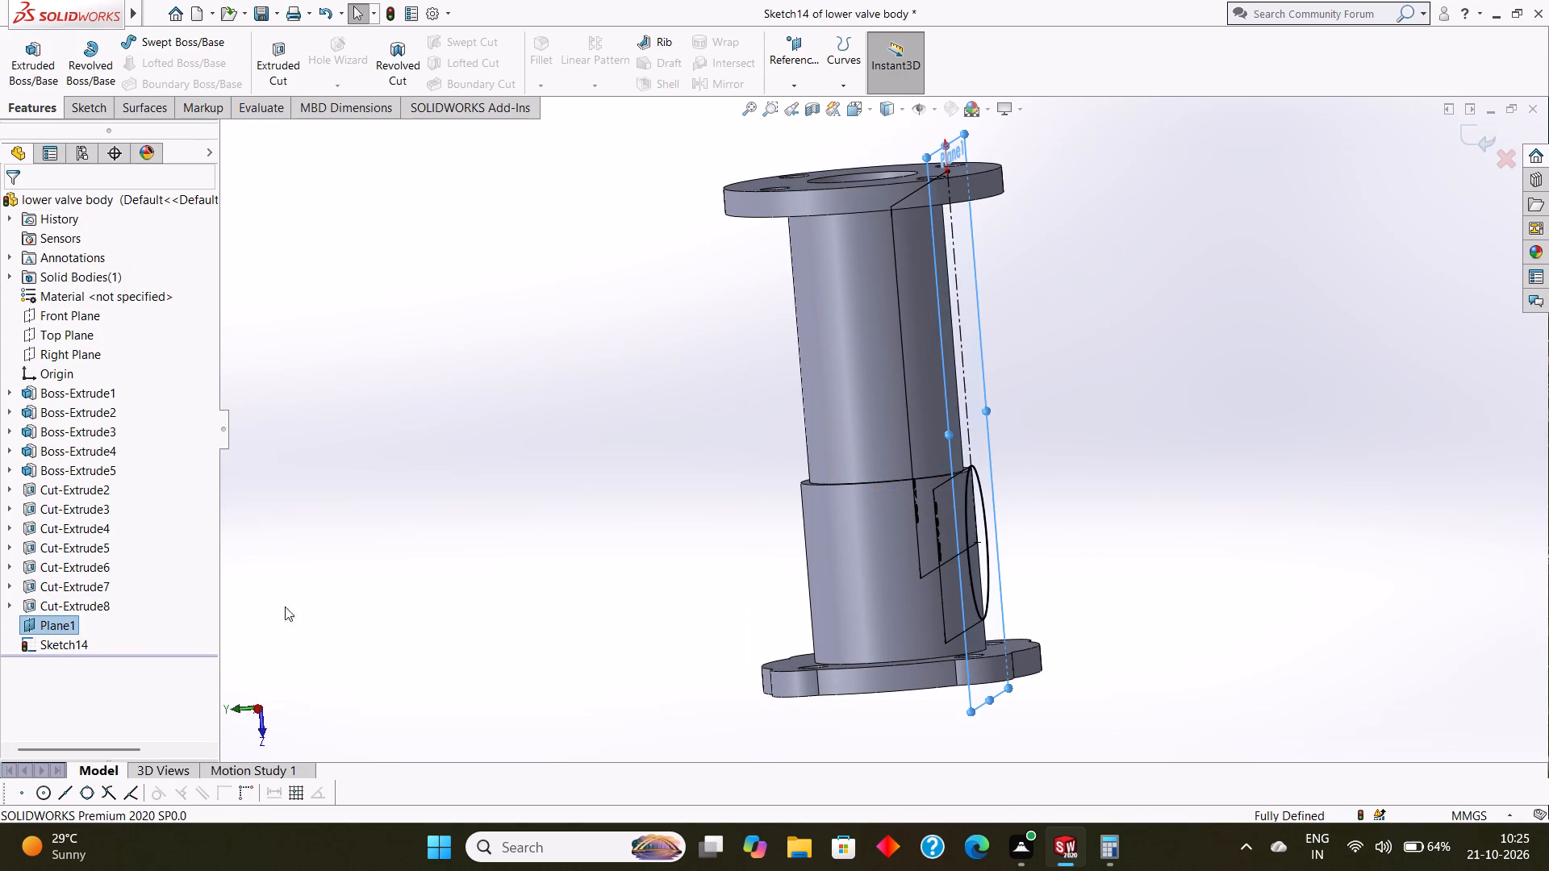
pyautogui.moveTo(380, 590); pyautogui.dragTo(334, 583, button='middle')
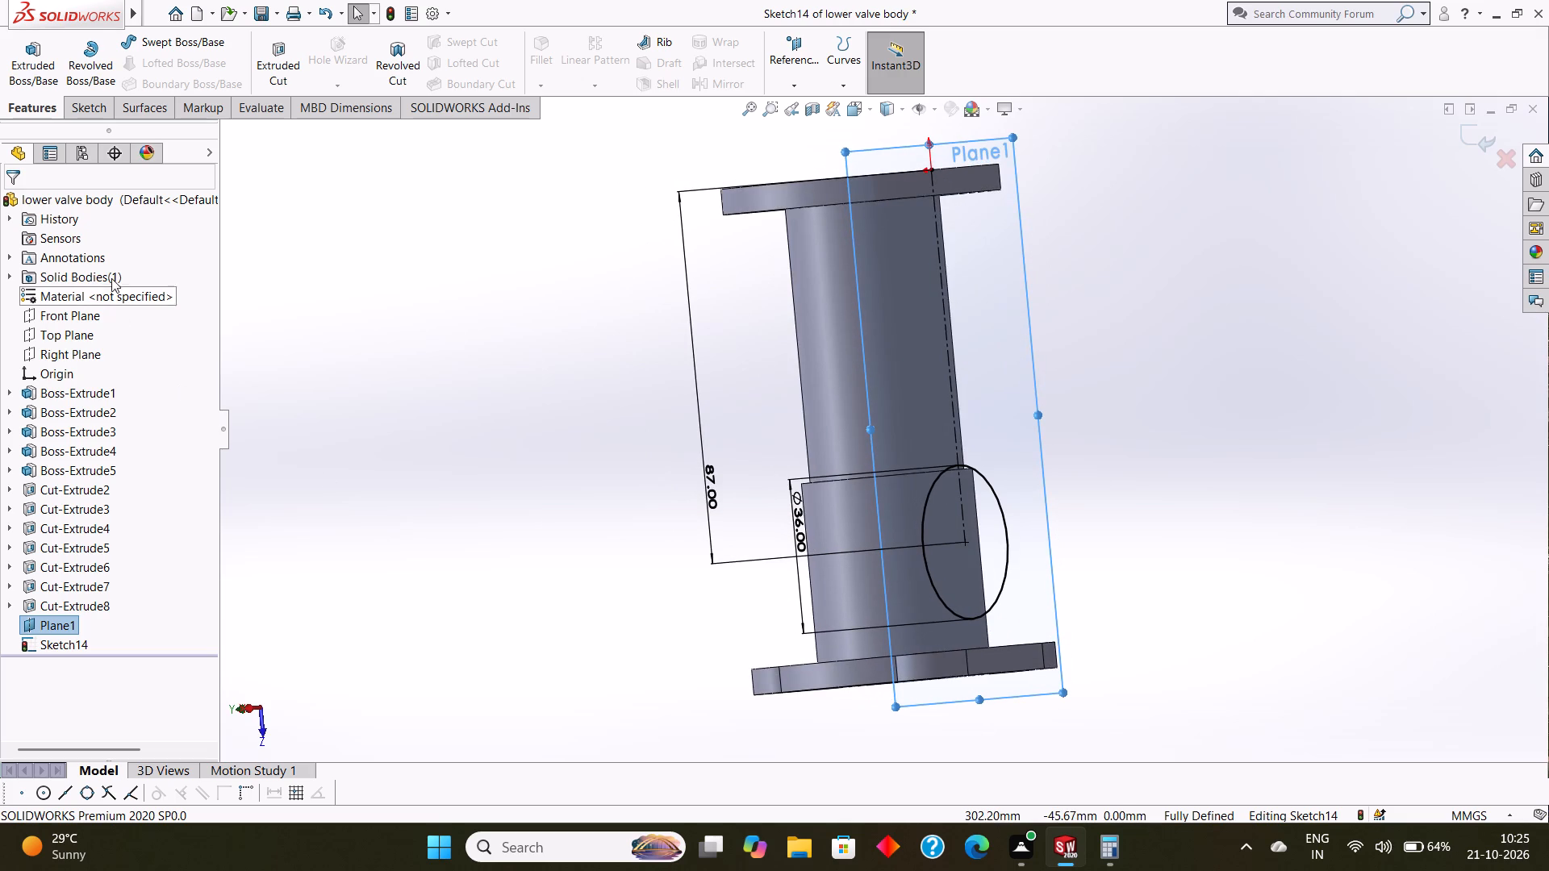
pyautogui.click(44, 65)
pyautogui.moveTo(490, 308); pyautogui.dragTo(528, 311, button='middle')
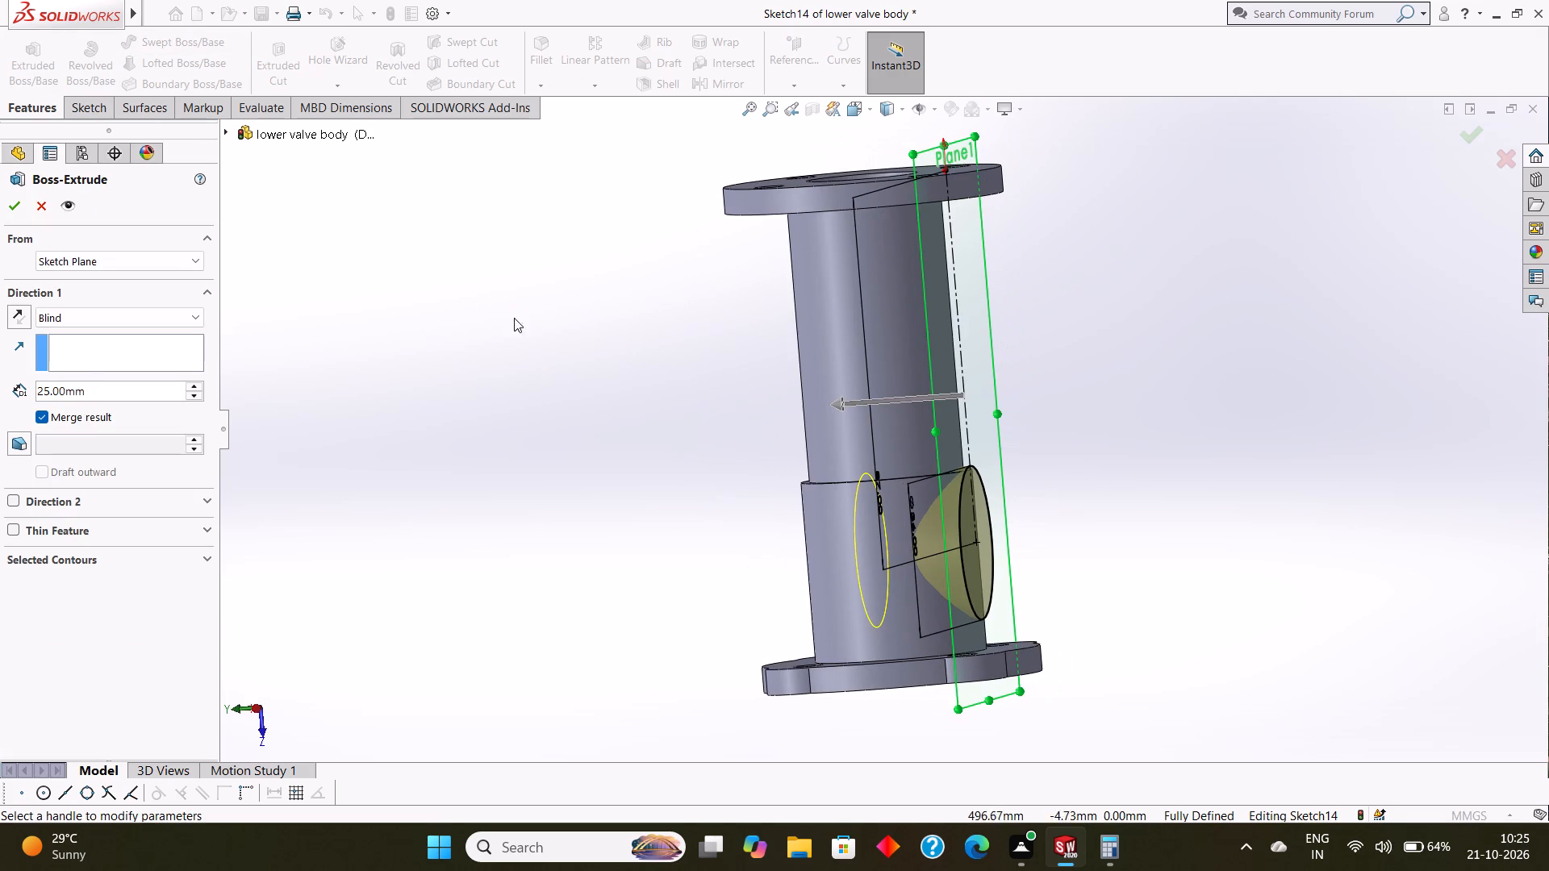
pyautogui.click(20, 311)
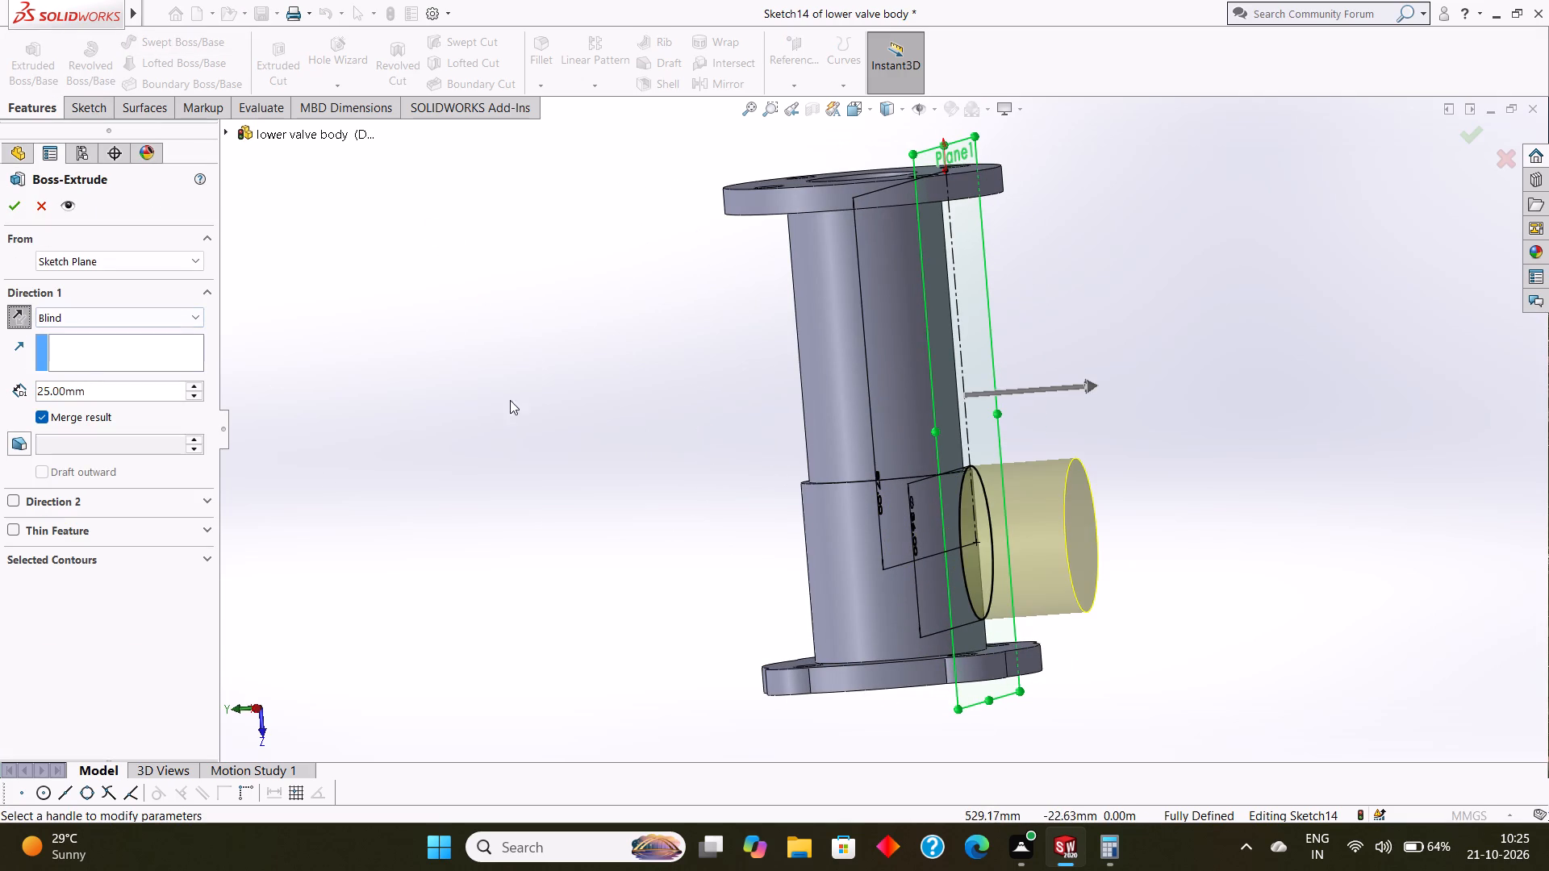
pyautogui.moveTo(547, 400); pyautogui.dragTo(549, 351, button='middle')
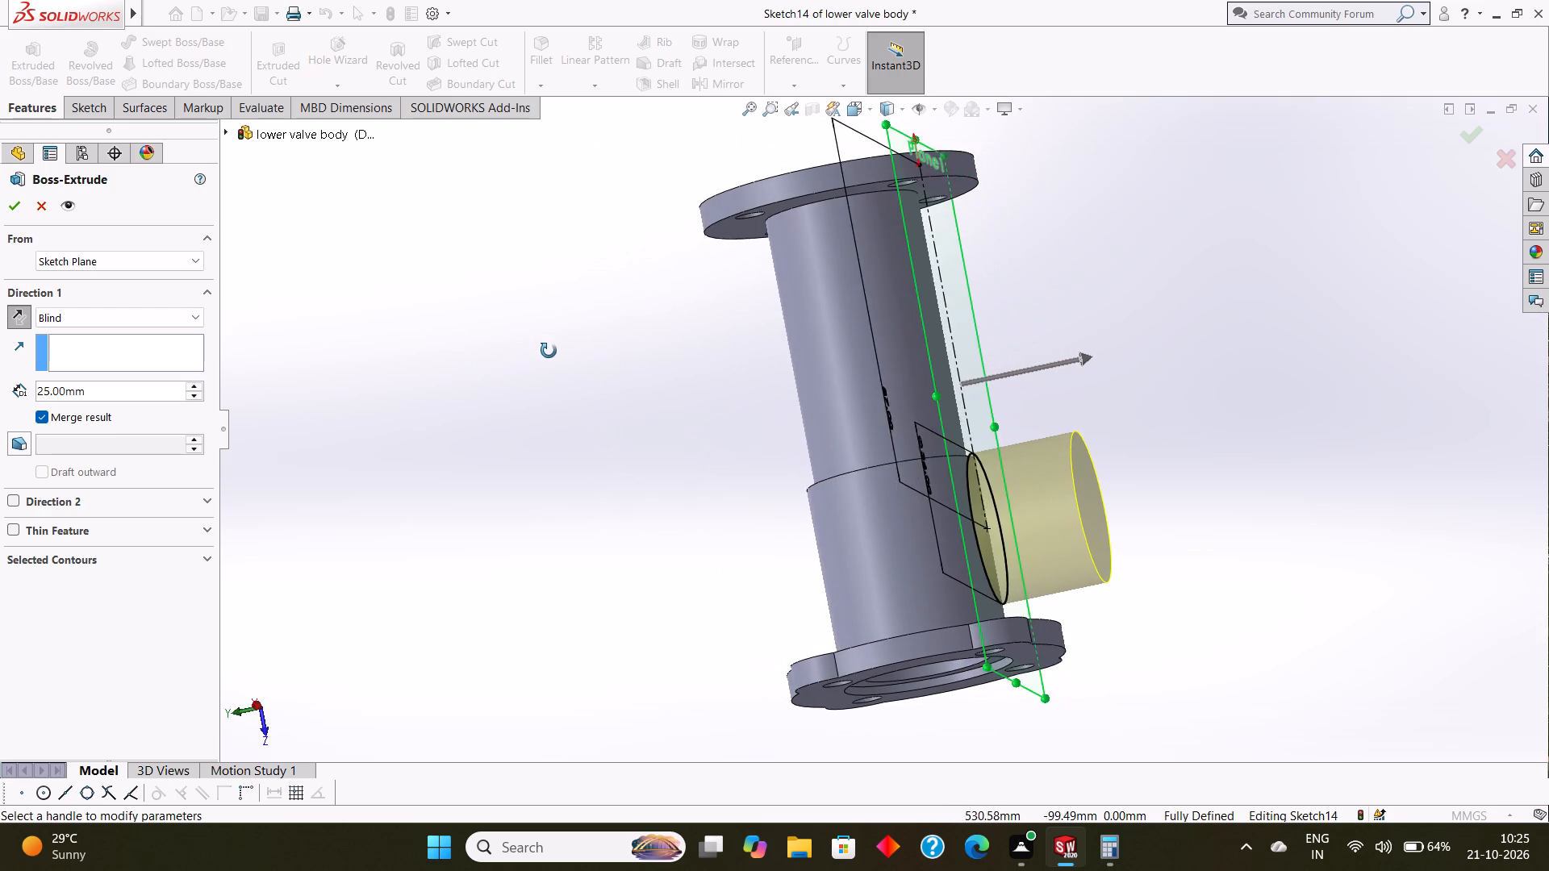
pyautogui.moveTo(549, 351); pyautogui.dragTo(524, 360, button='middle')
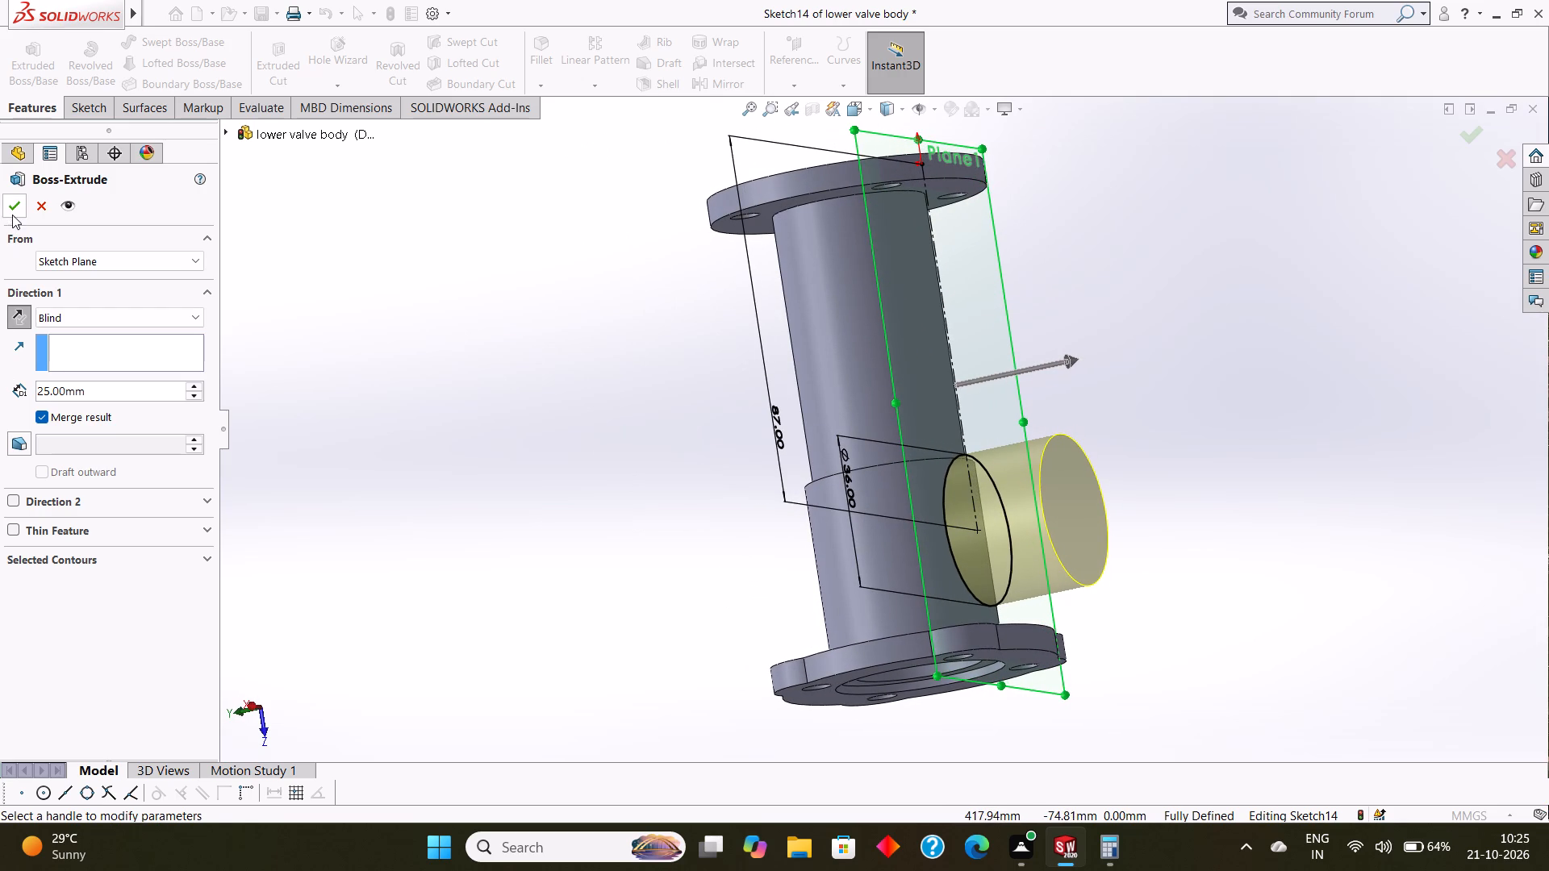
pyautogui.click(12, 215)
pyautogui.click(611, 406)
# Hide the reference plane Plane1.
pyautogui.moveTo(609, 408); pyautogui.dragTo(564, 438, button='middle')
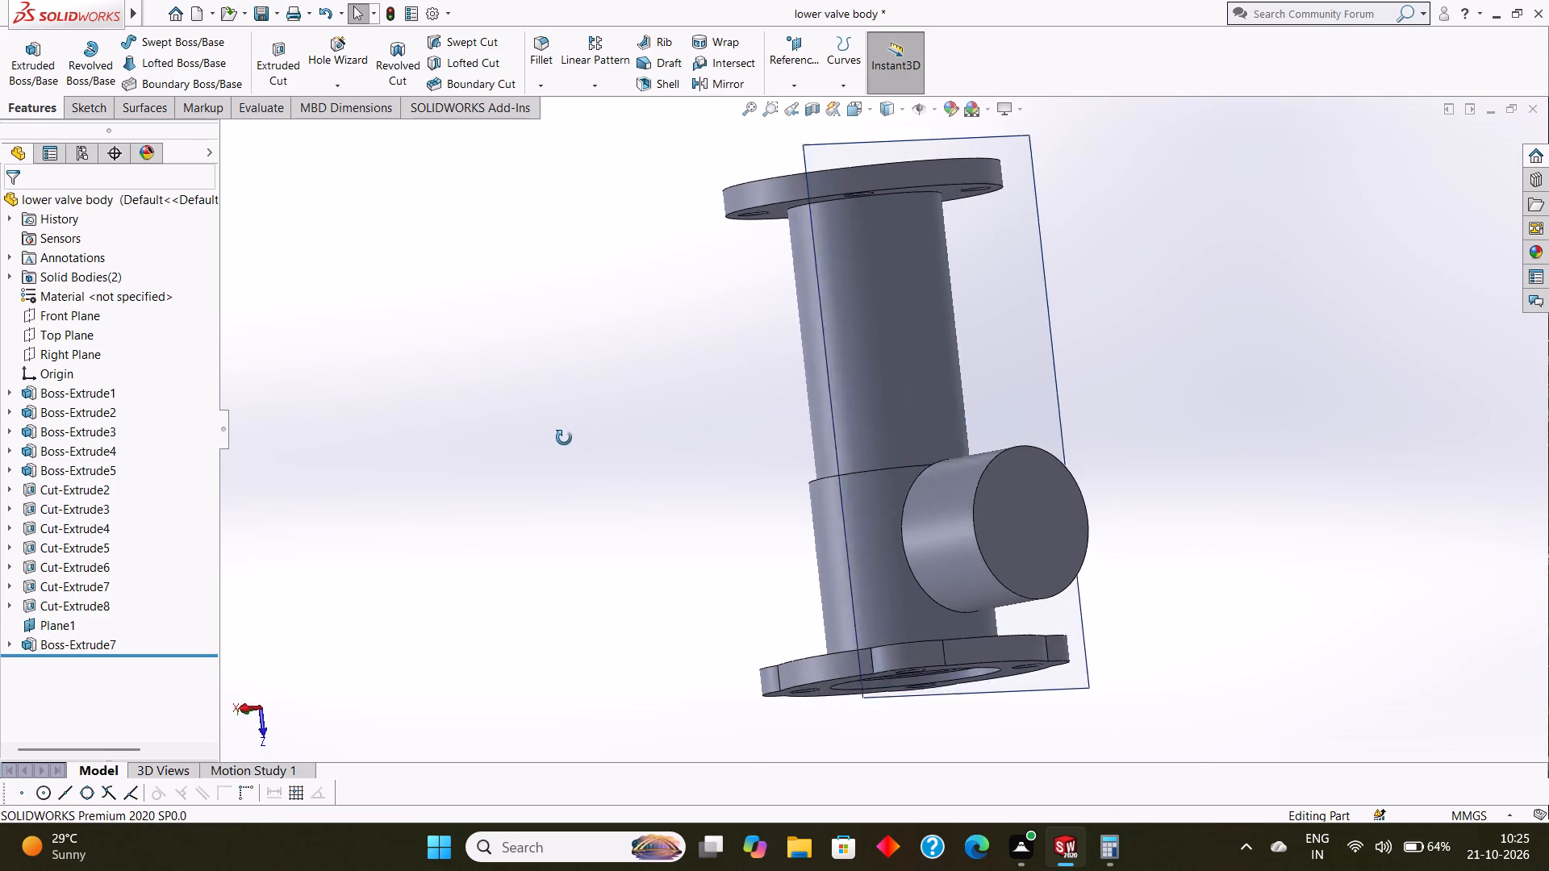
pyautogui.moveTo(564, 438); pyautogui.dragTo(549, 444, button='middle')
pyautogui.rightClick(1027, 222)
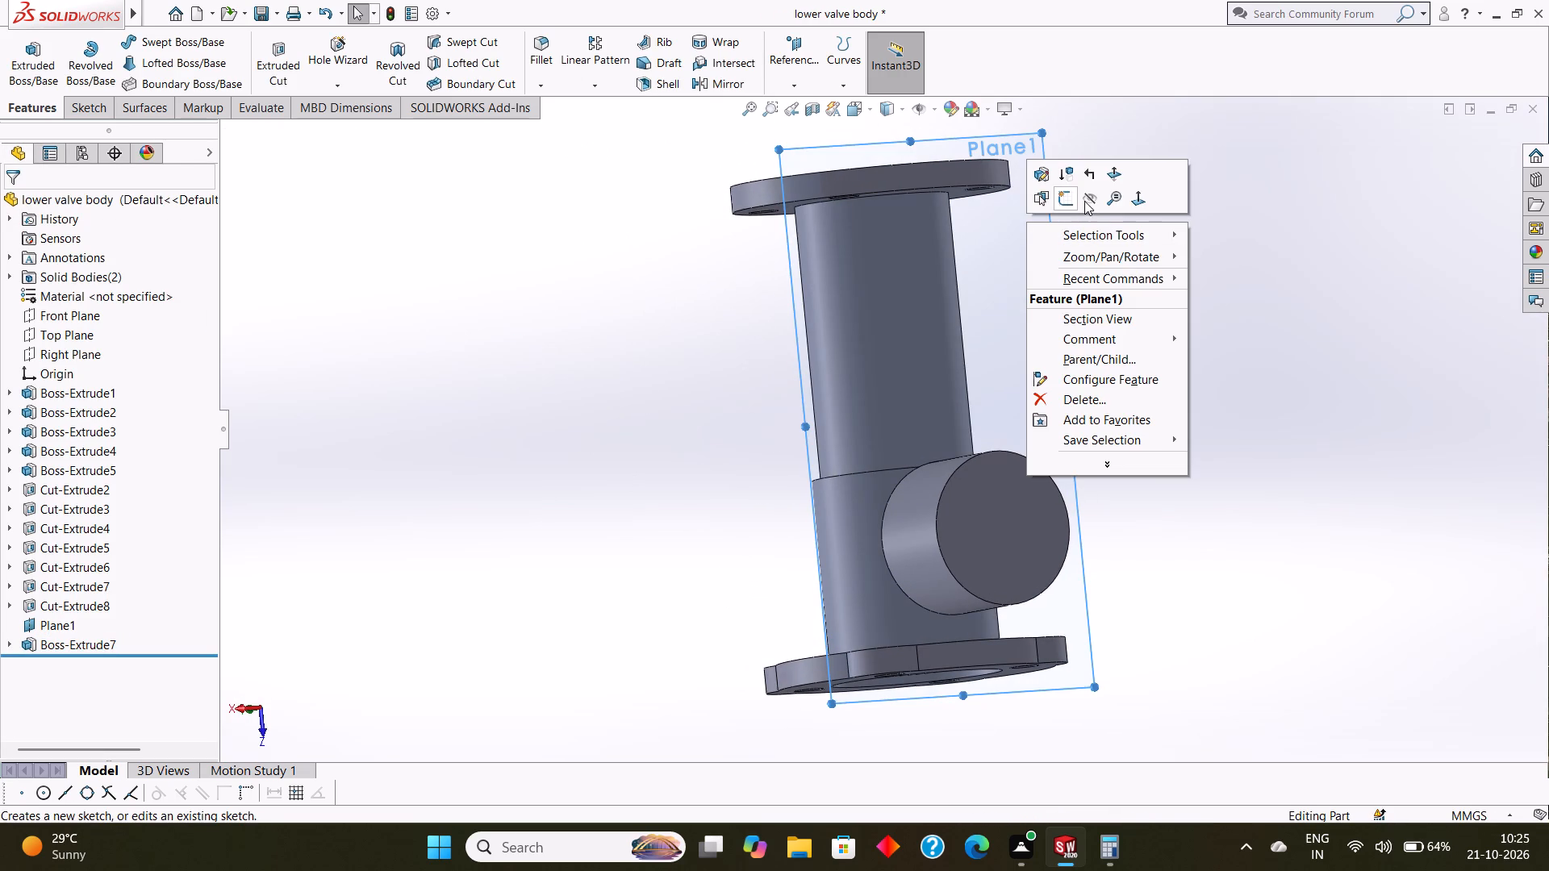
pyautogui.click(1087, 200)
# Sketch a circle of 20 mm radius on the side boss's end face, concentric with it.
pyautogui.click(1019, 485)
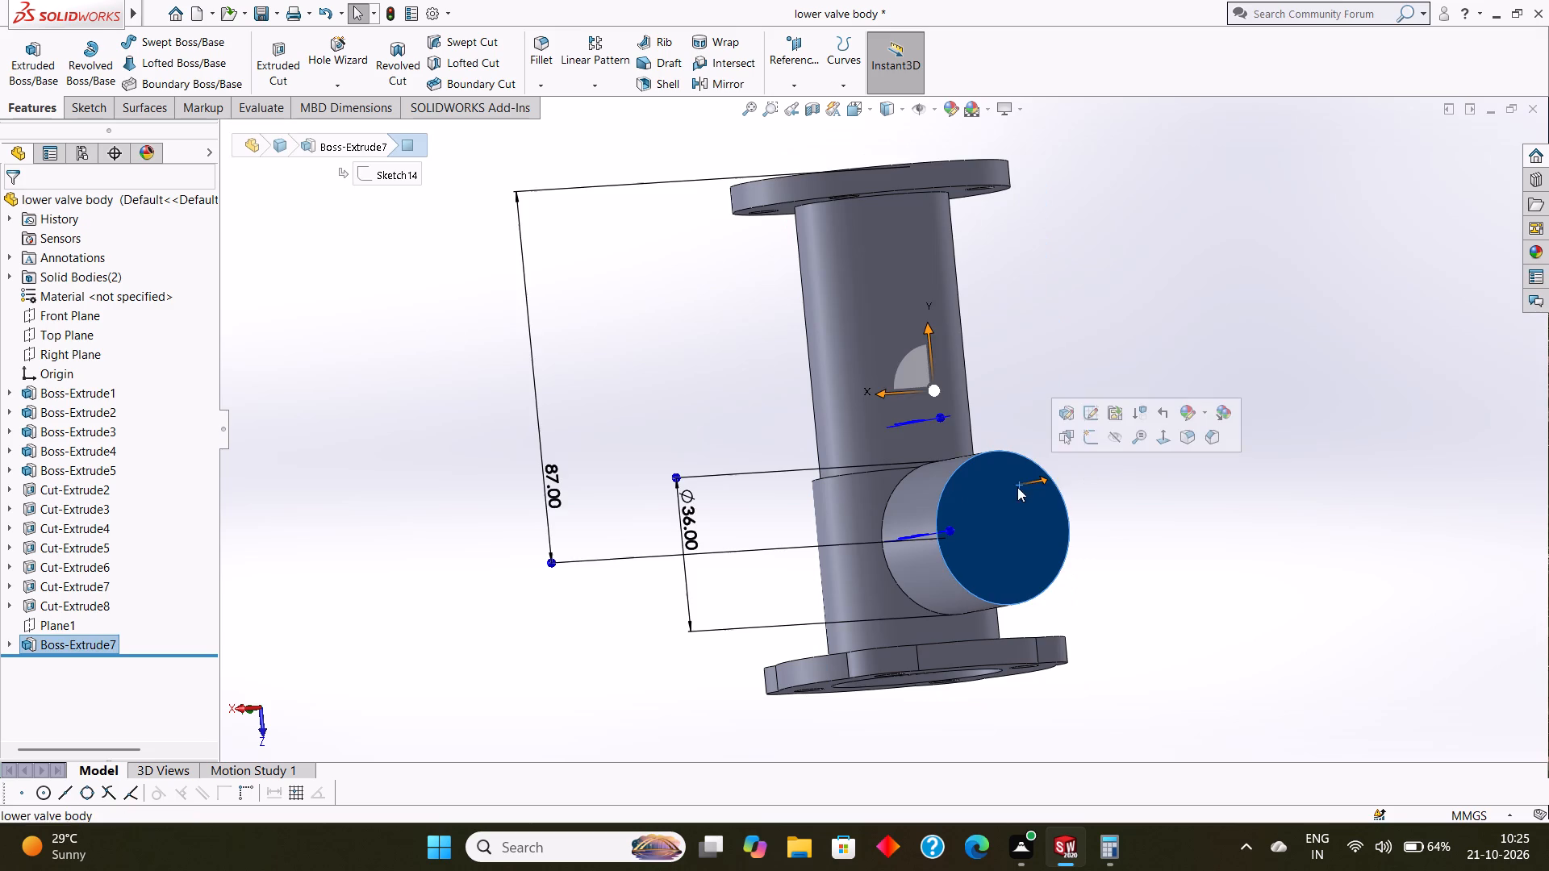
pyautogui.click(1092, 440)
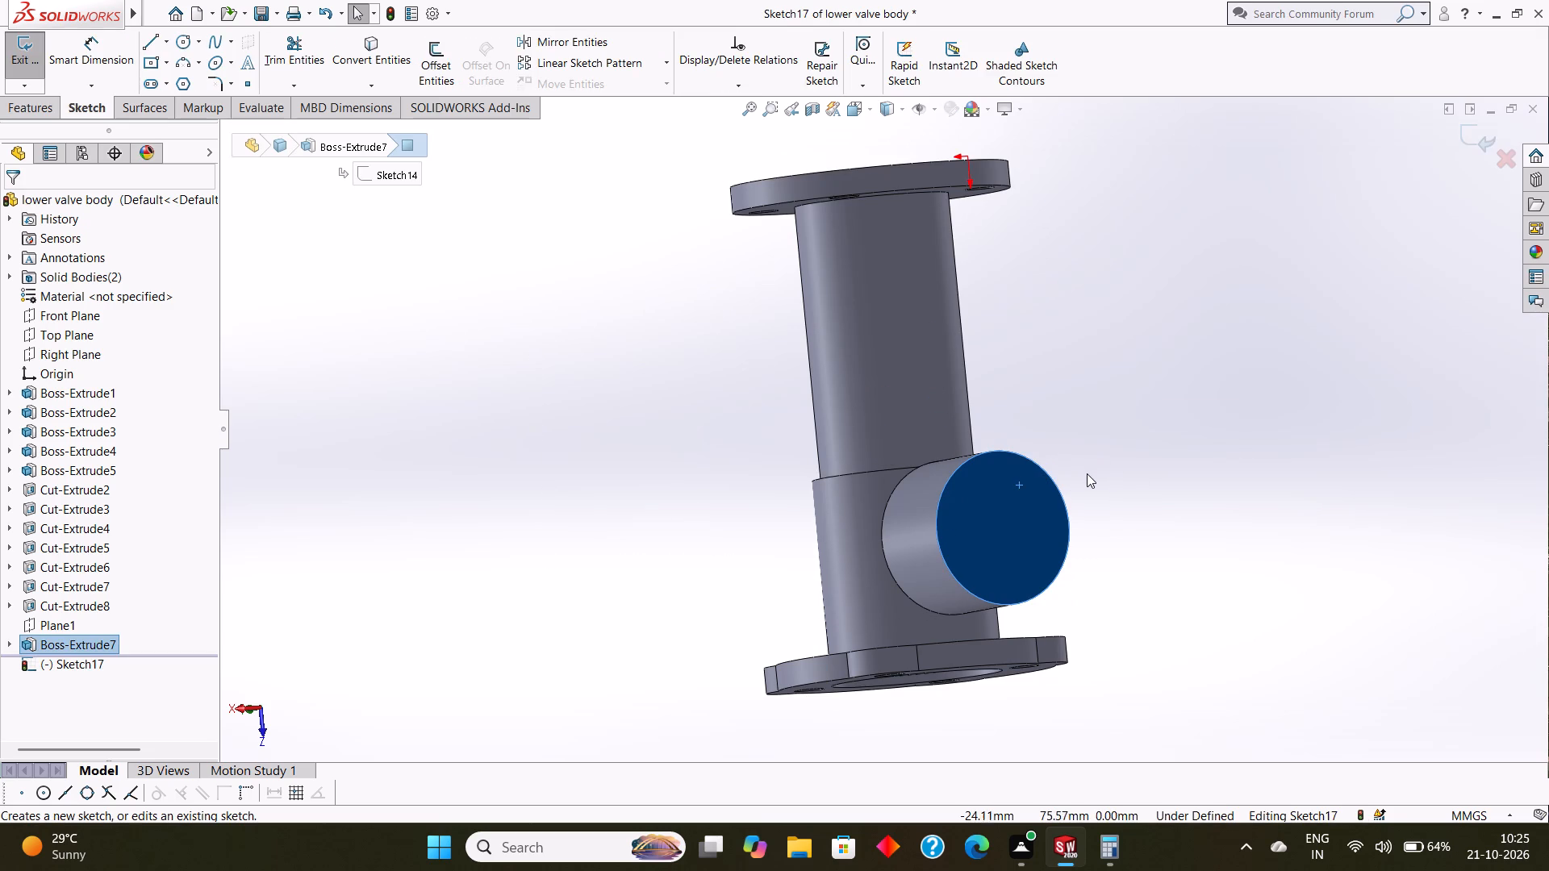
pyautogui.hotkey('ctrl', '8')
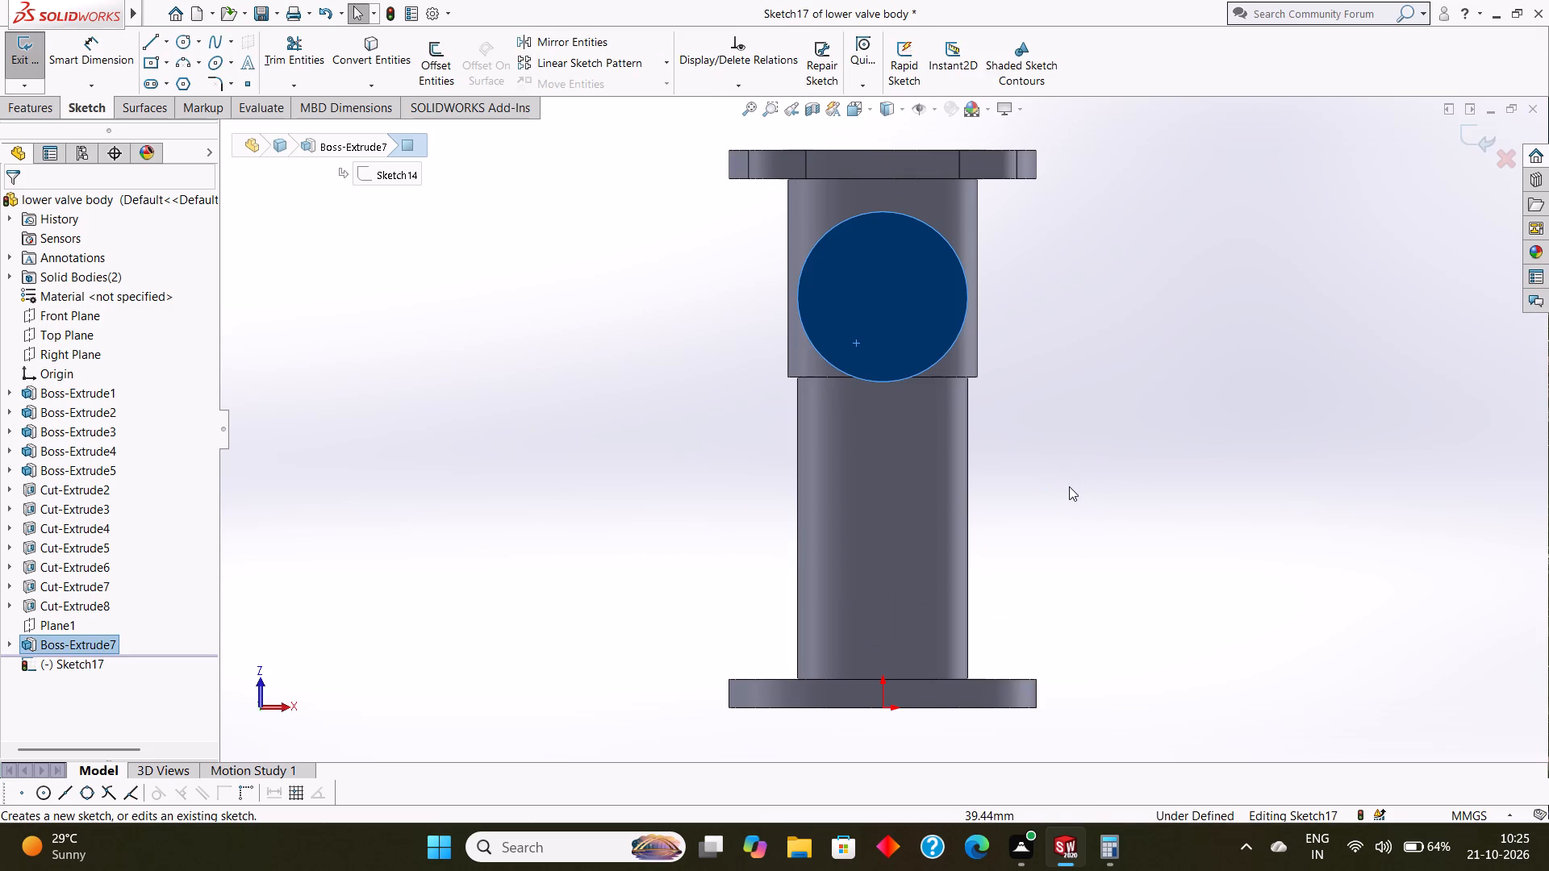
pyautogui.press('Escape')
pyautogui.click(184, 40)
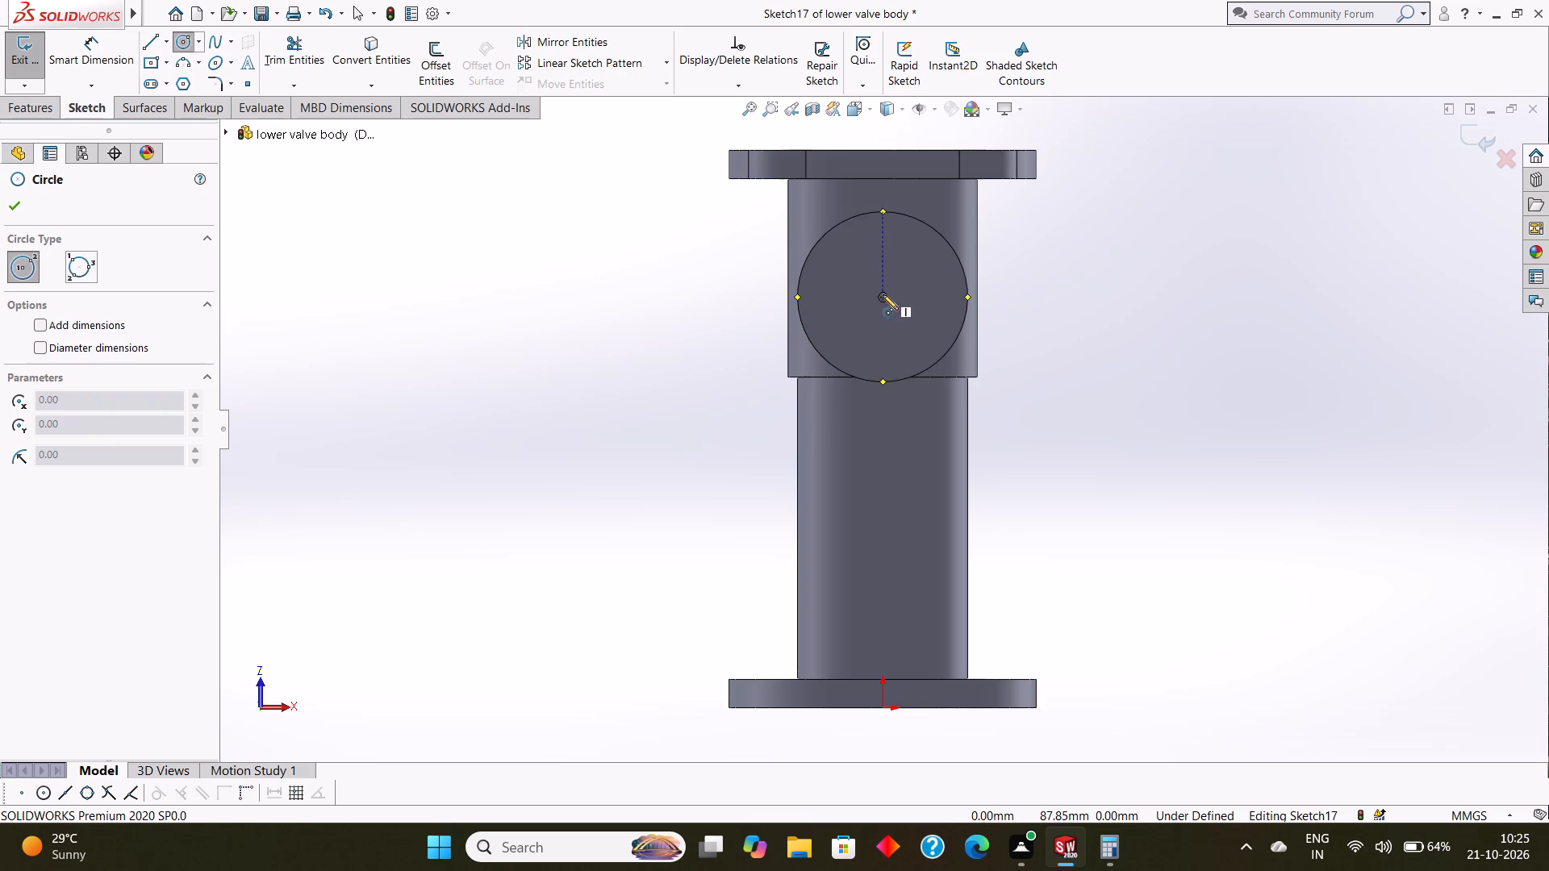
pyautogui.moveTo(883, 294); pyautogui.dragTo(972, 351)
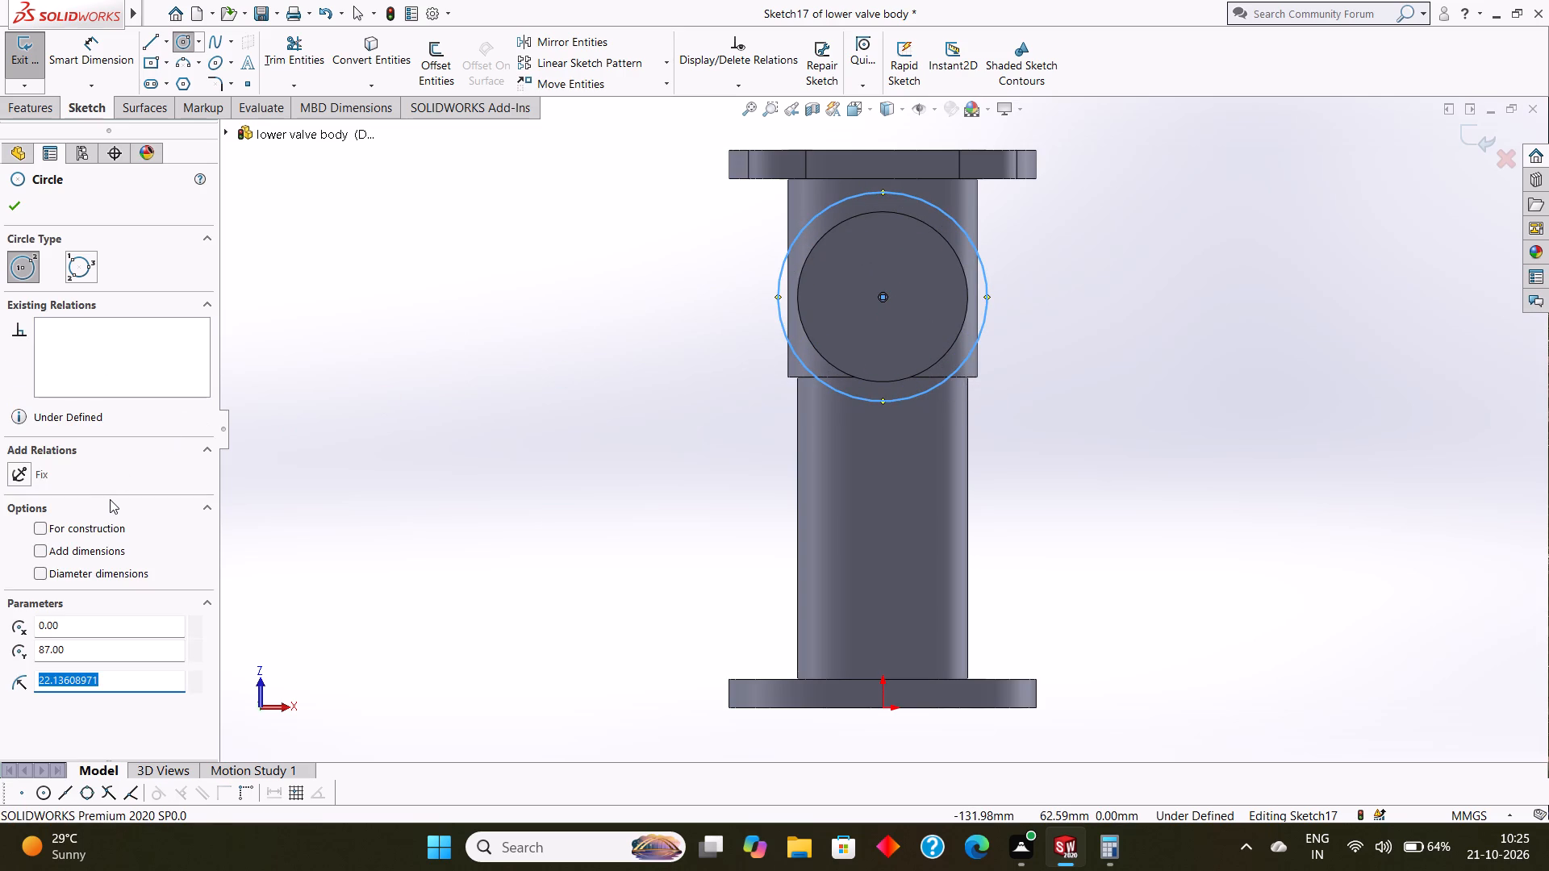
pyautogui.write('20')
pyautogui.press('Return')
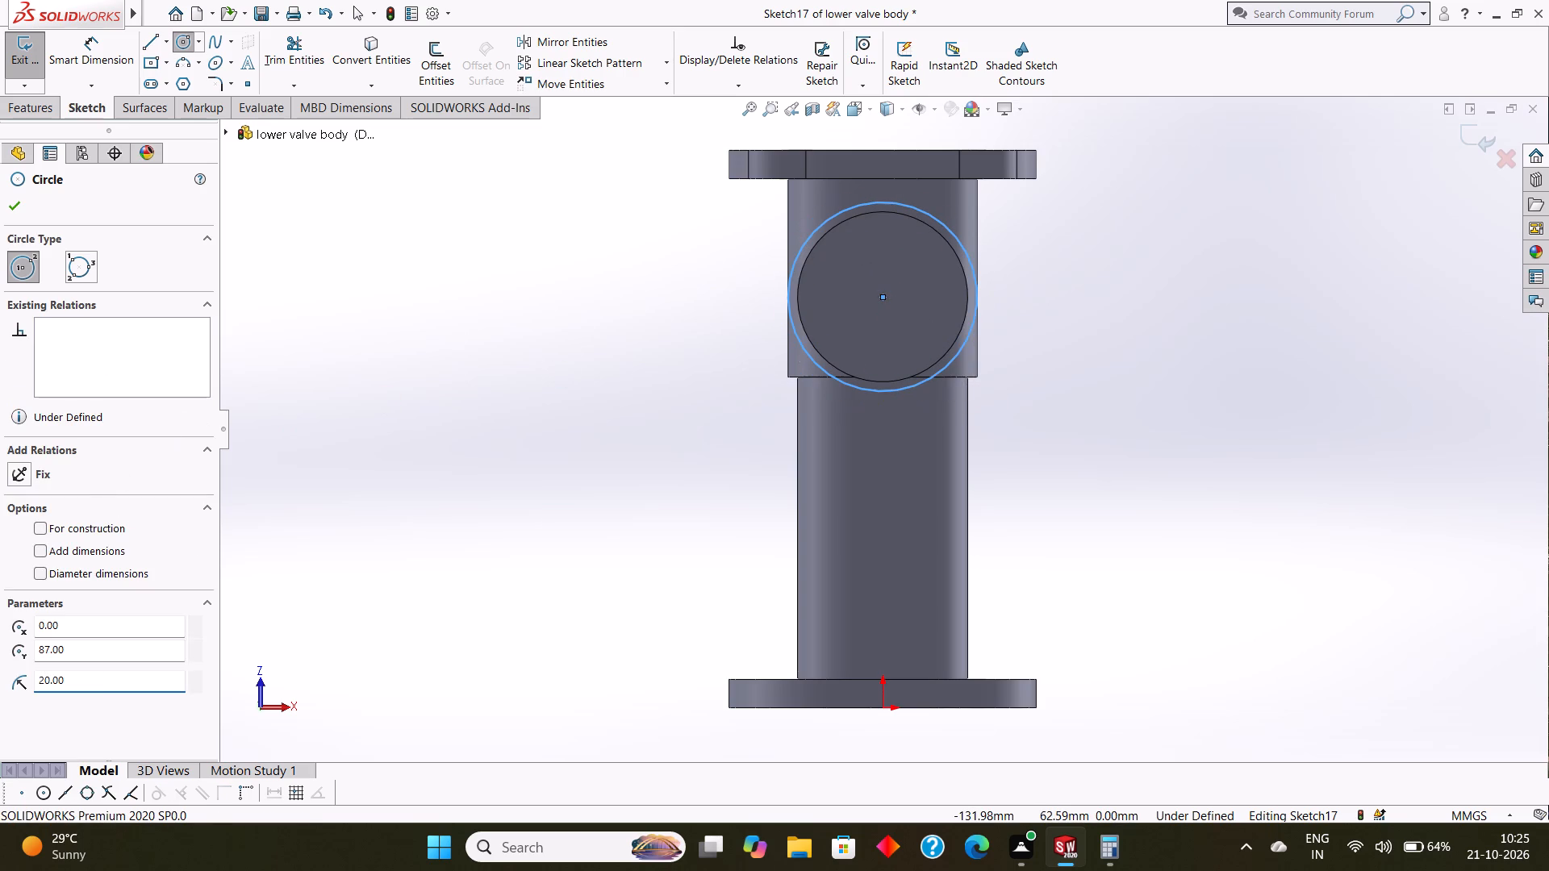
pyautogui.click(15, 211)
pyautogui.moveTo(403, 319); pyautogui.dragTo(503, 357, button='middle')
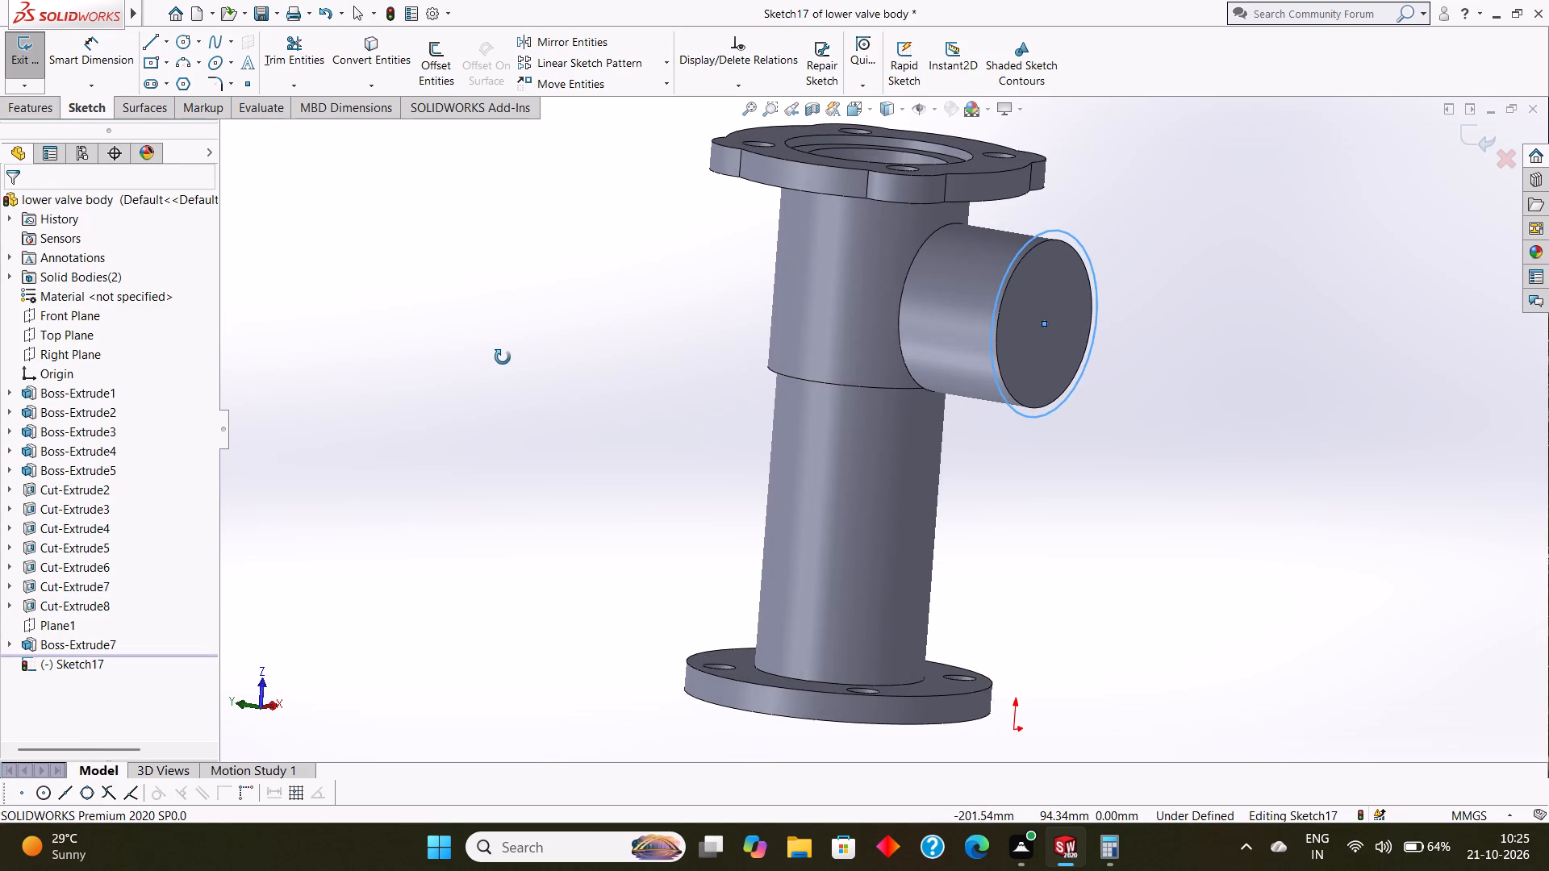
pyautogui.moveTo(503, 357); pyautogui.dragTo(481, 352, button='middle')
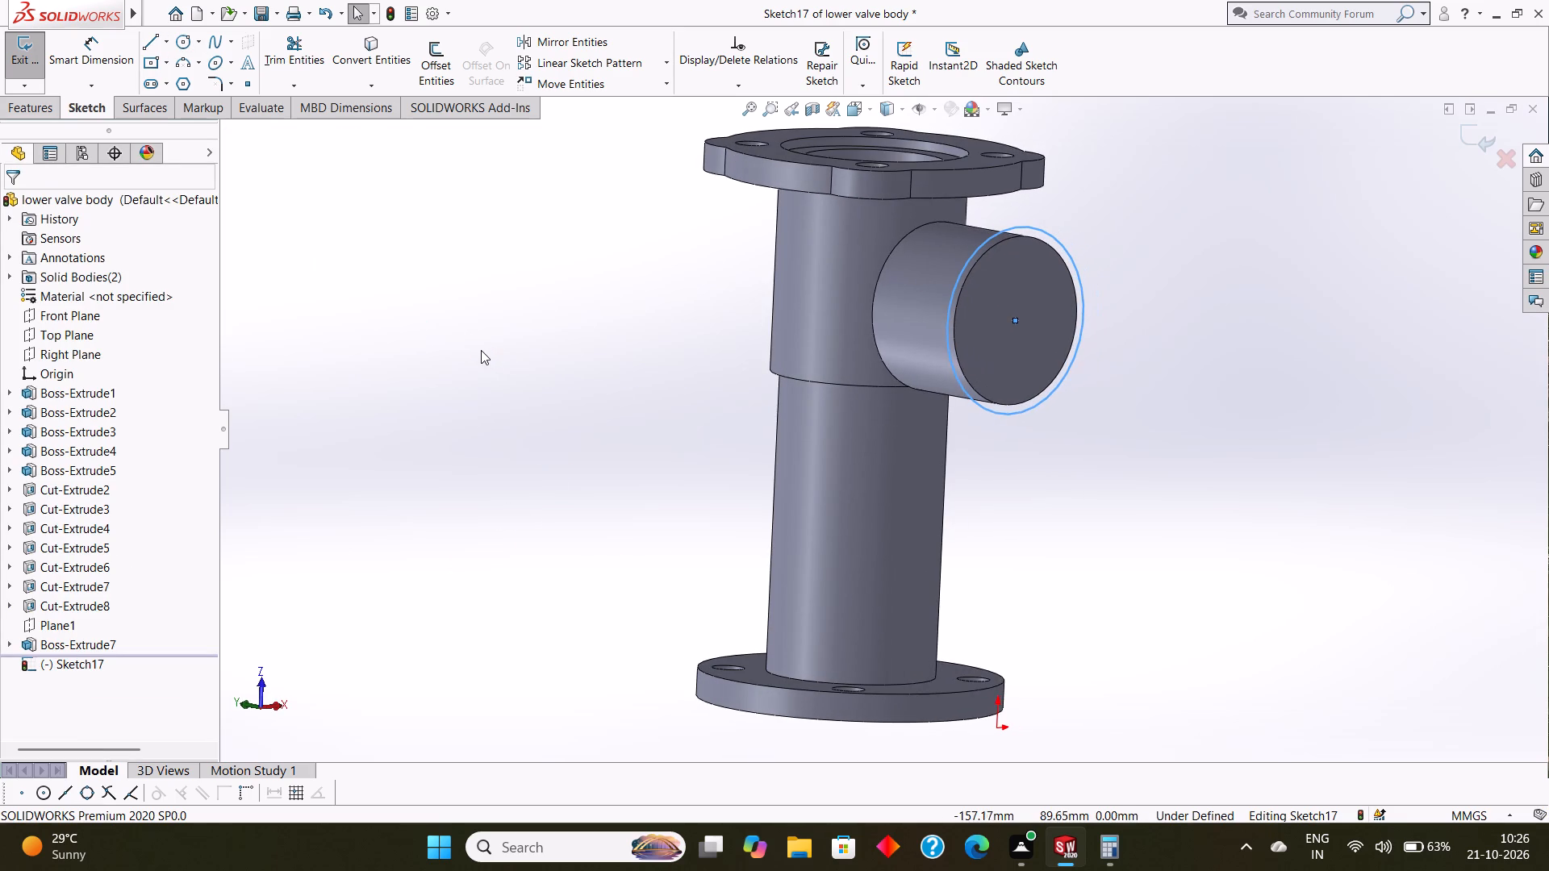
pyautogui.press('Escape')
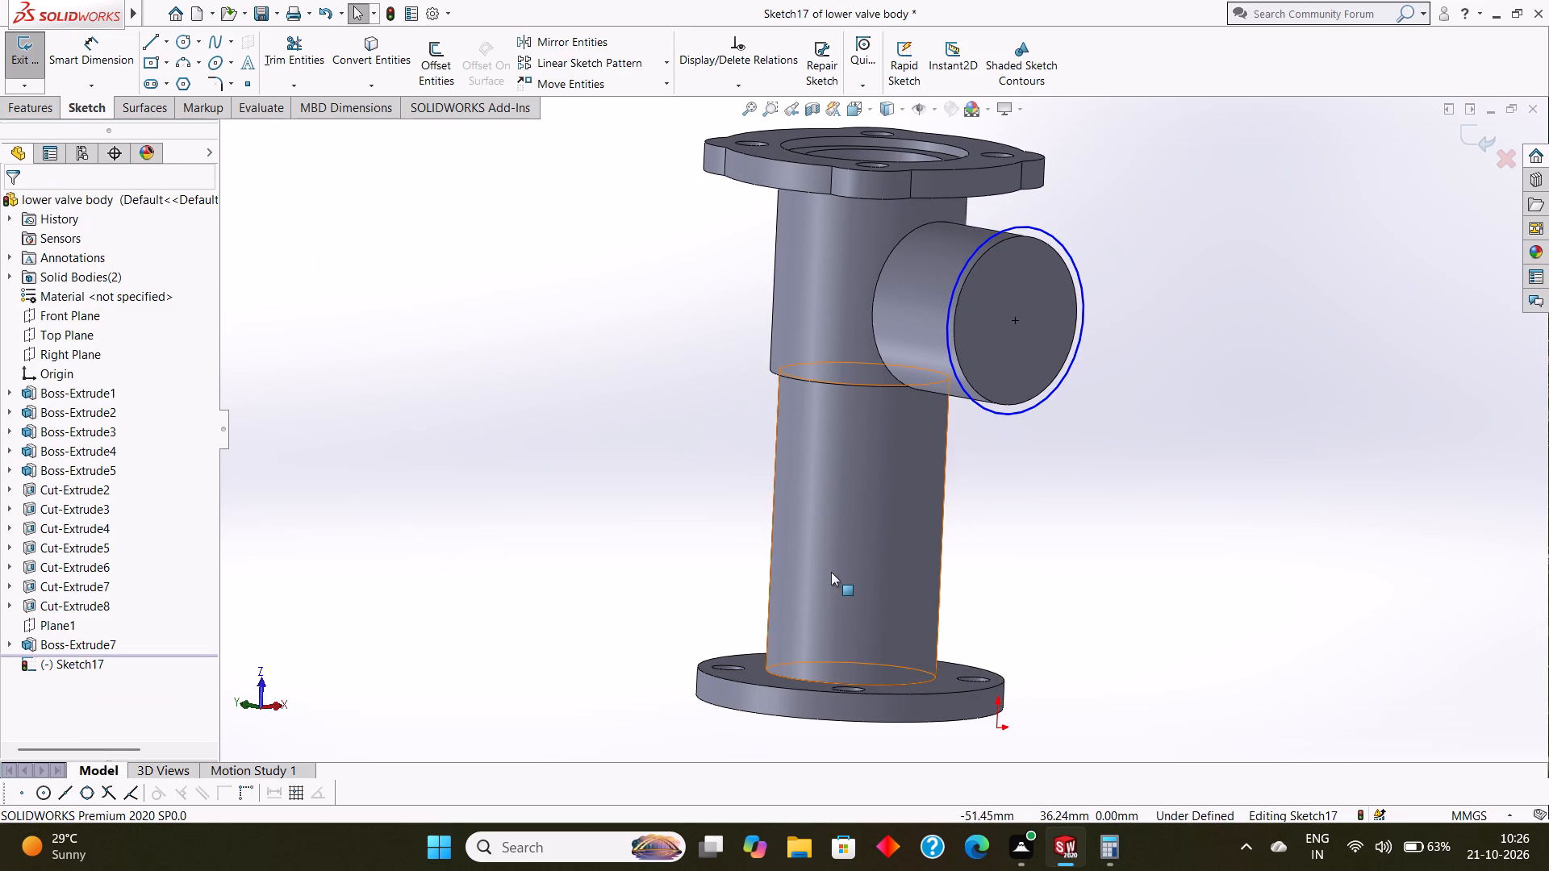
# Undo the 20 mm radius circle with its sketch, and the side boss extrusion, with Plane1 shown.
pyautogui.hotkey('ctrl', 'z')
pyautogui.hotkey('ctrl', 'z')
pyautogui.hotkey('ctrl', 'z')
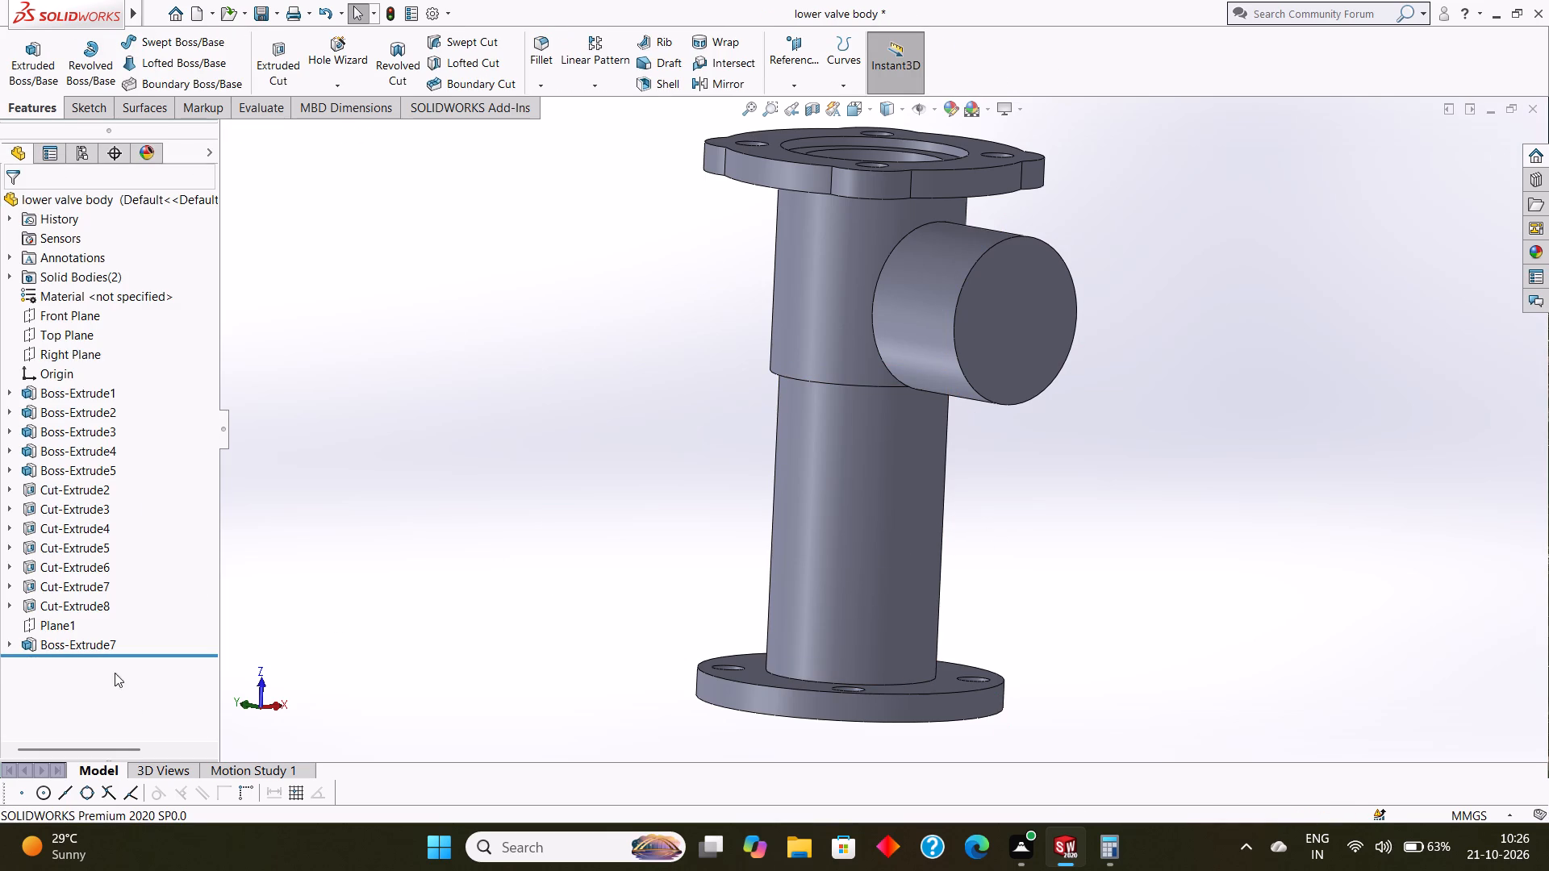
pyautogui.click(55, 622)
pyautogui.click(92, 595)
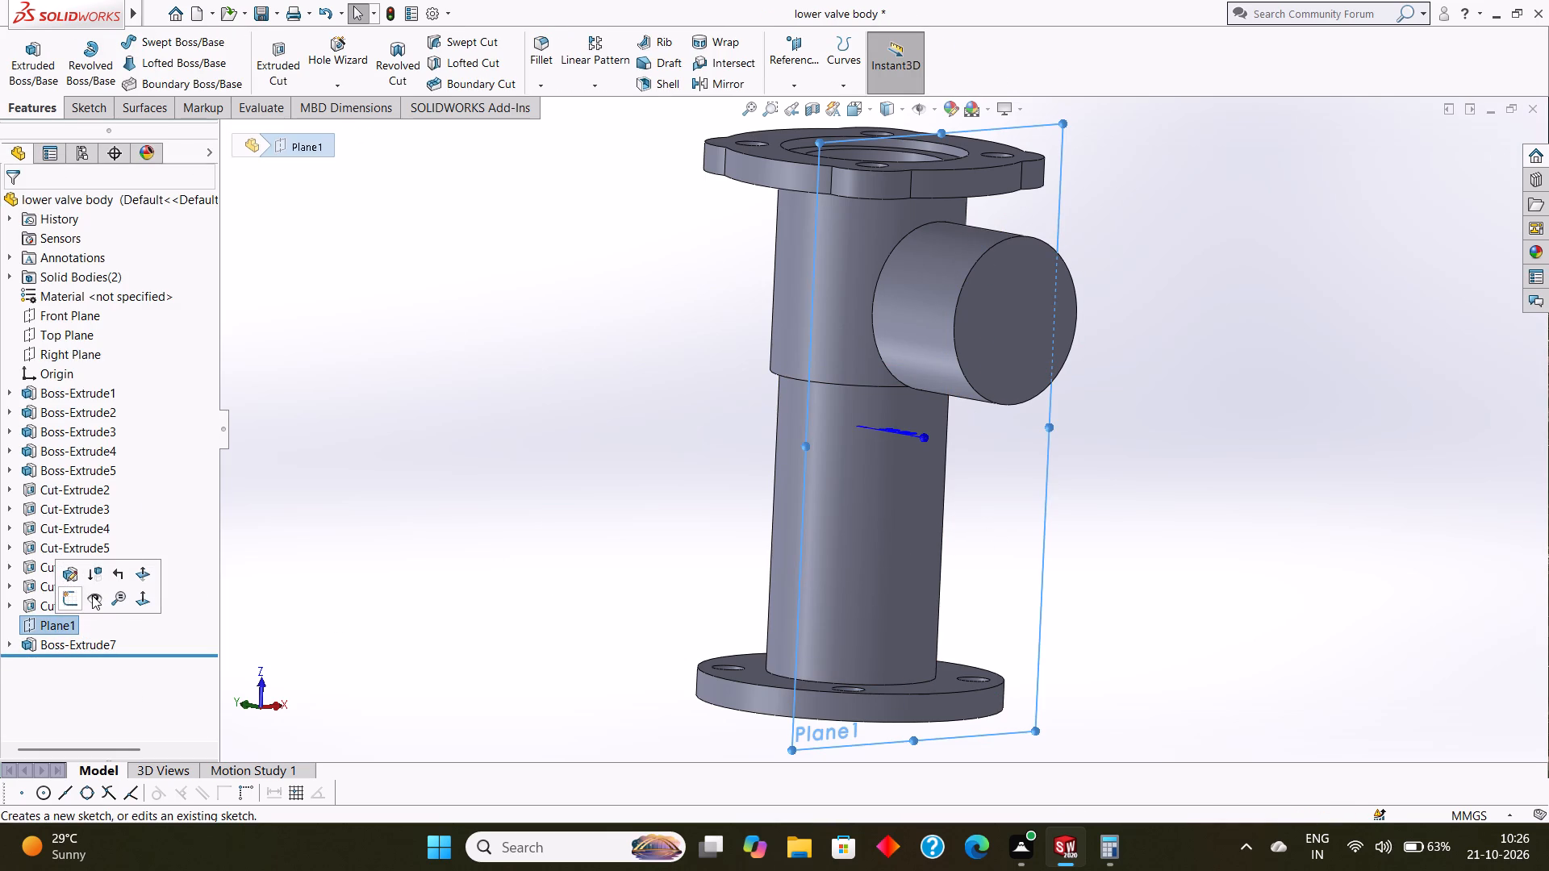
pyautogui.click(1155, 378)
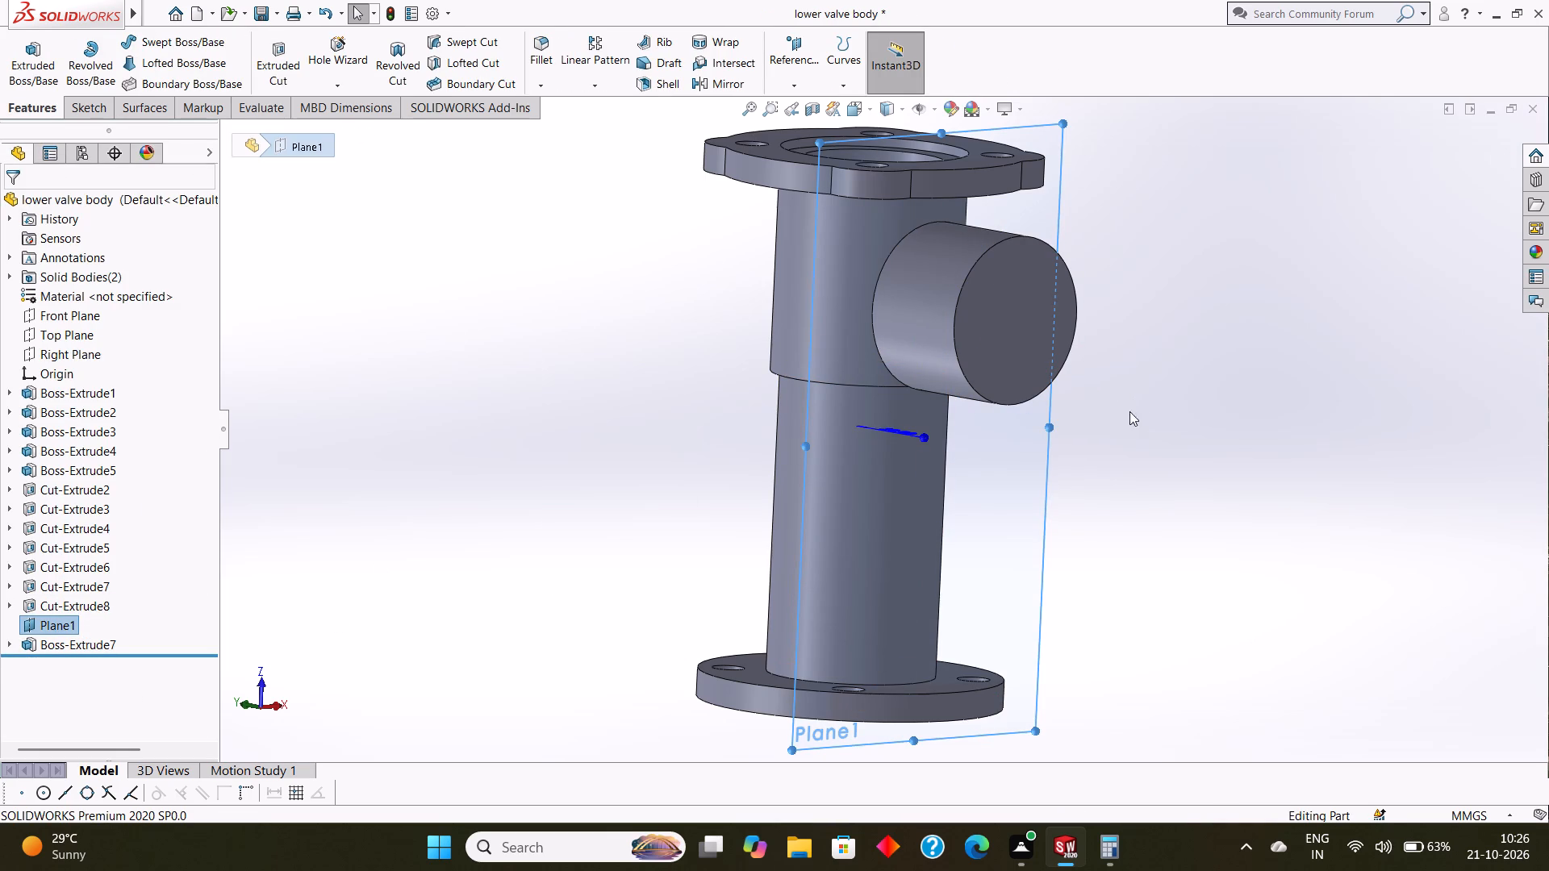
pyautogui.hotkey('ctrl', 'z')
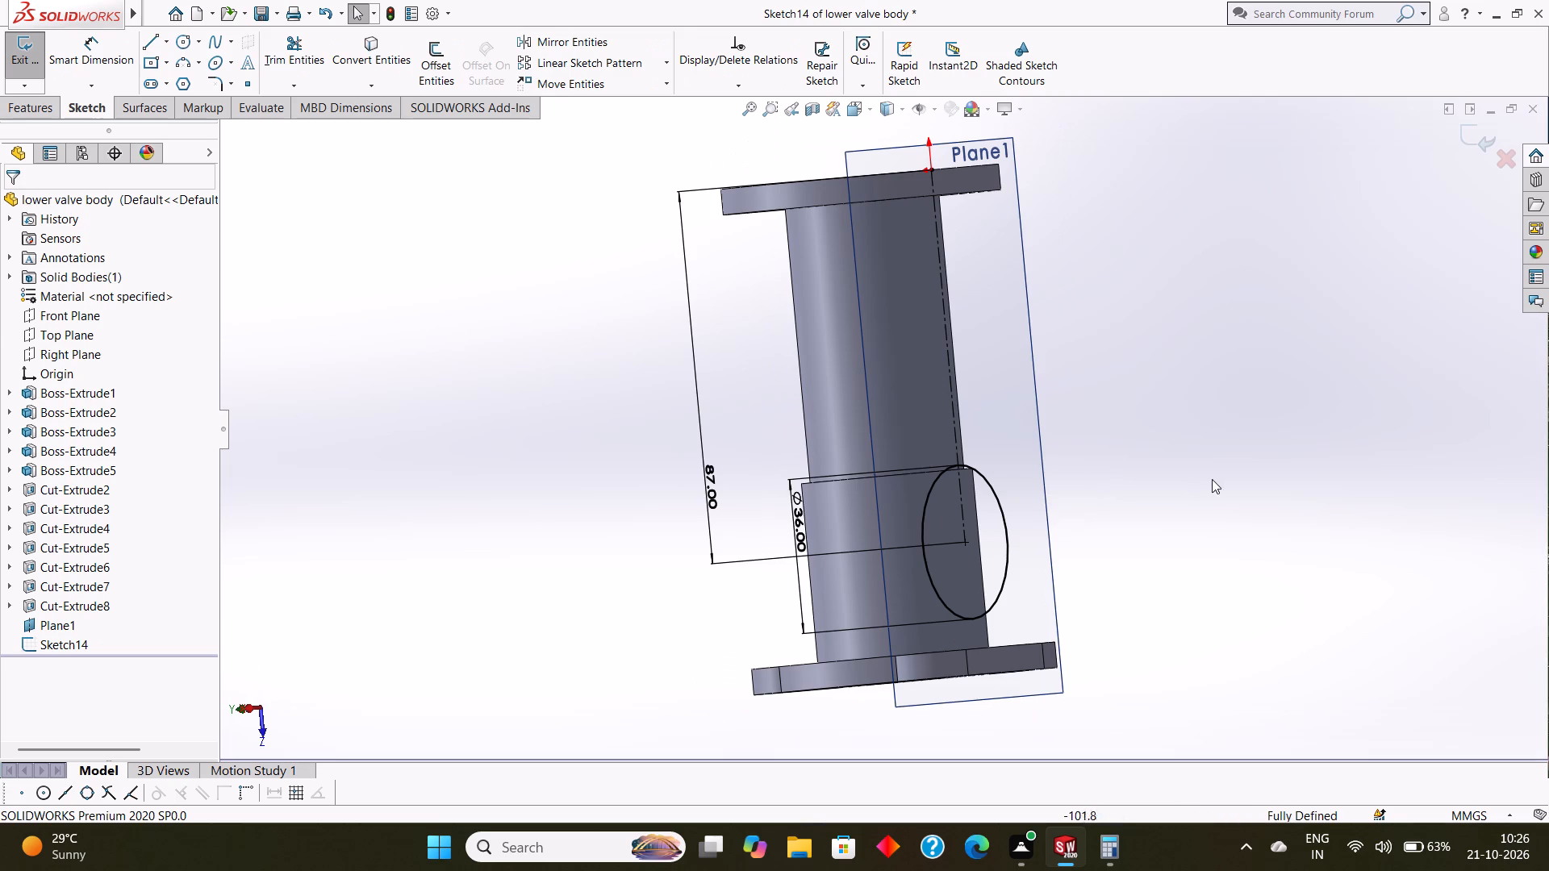
# Set the diameter of the side boss's profile circle to 32 mm.
pyautogui.moveTo(1214, 479); pyautogui.dragTo(1170, 479, button='middle')
pyautogui.doubleClick(684, 527)
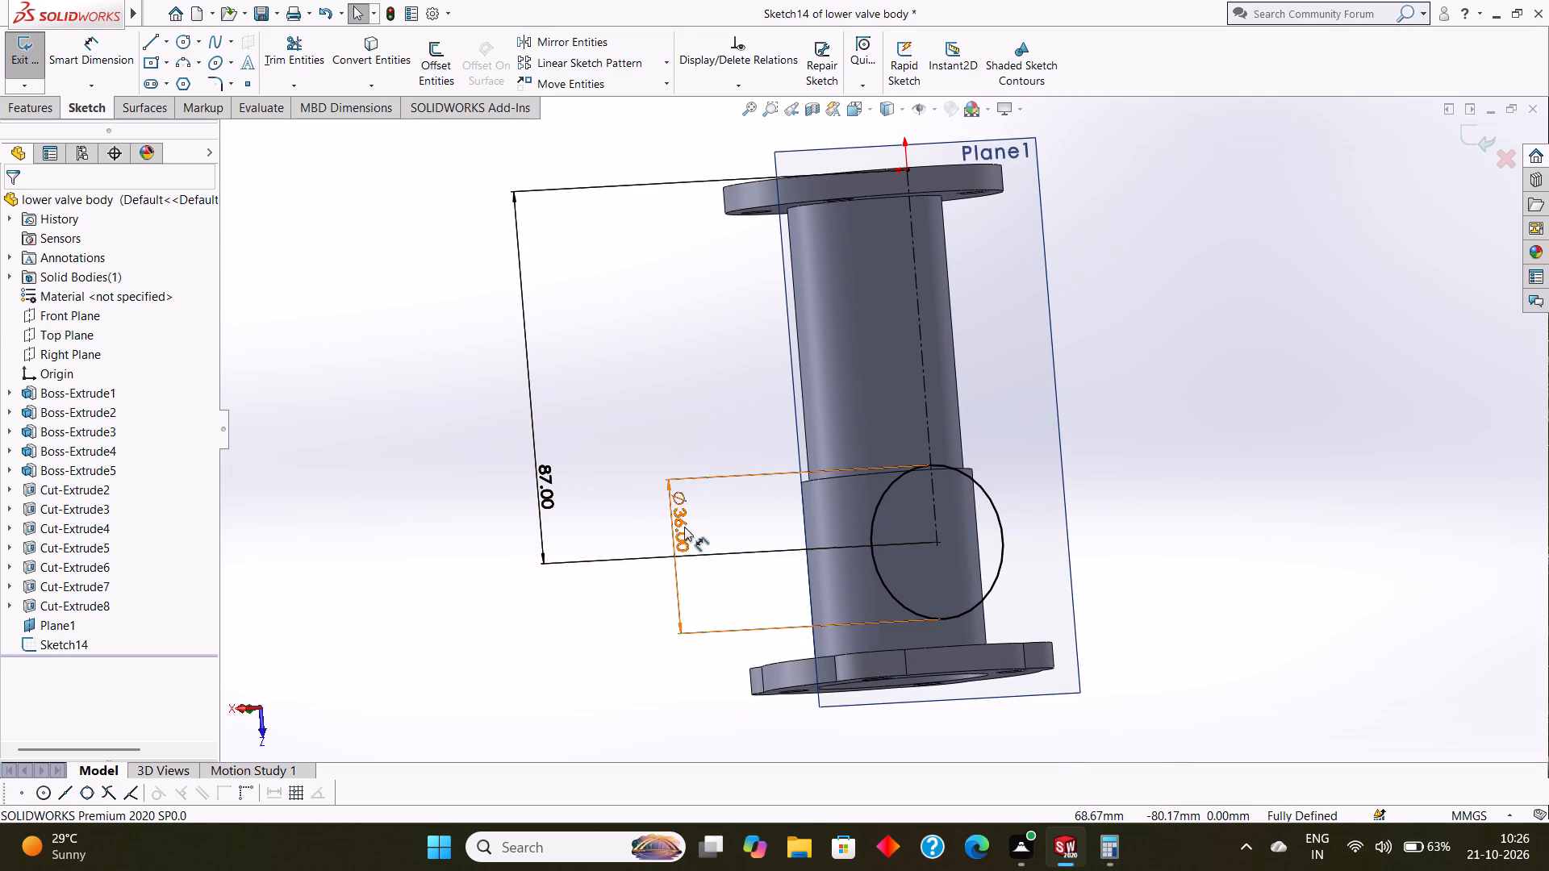
pyautogui.write('32')
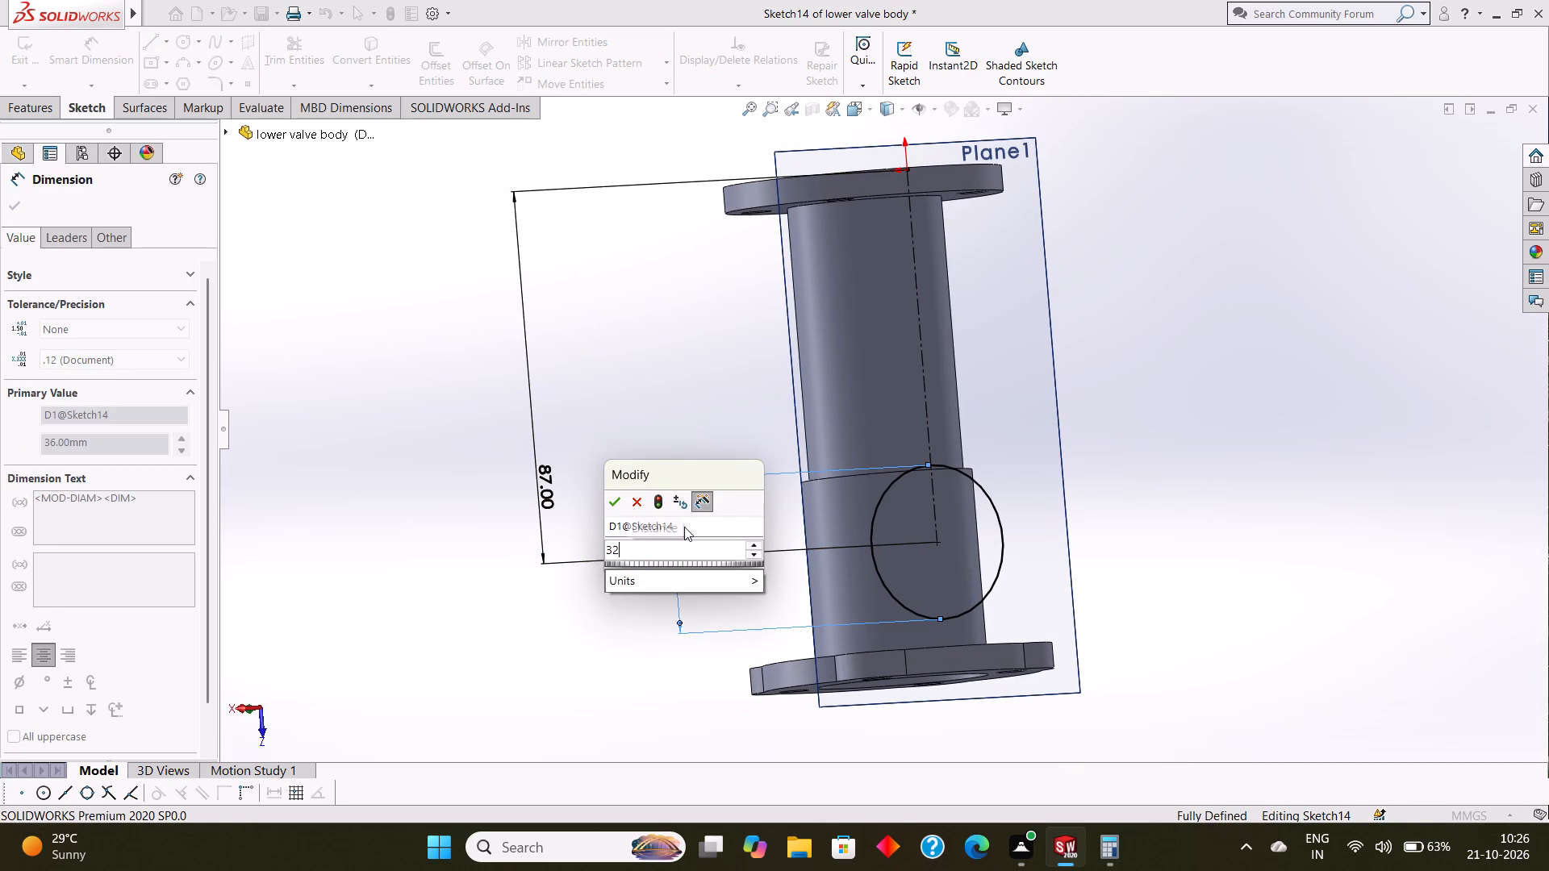
pyautogui.press('Return')
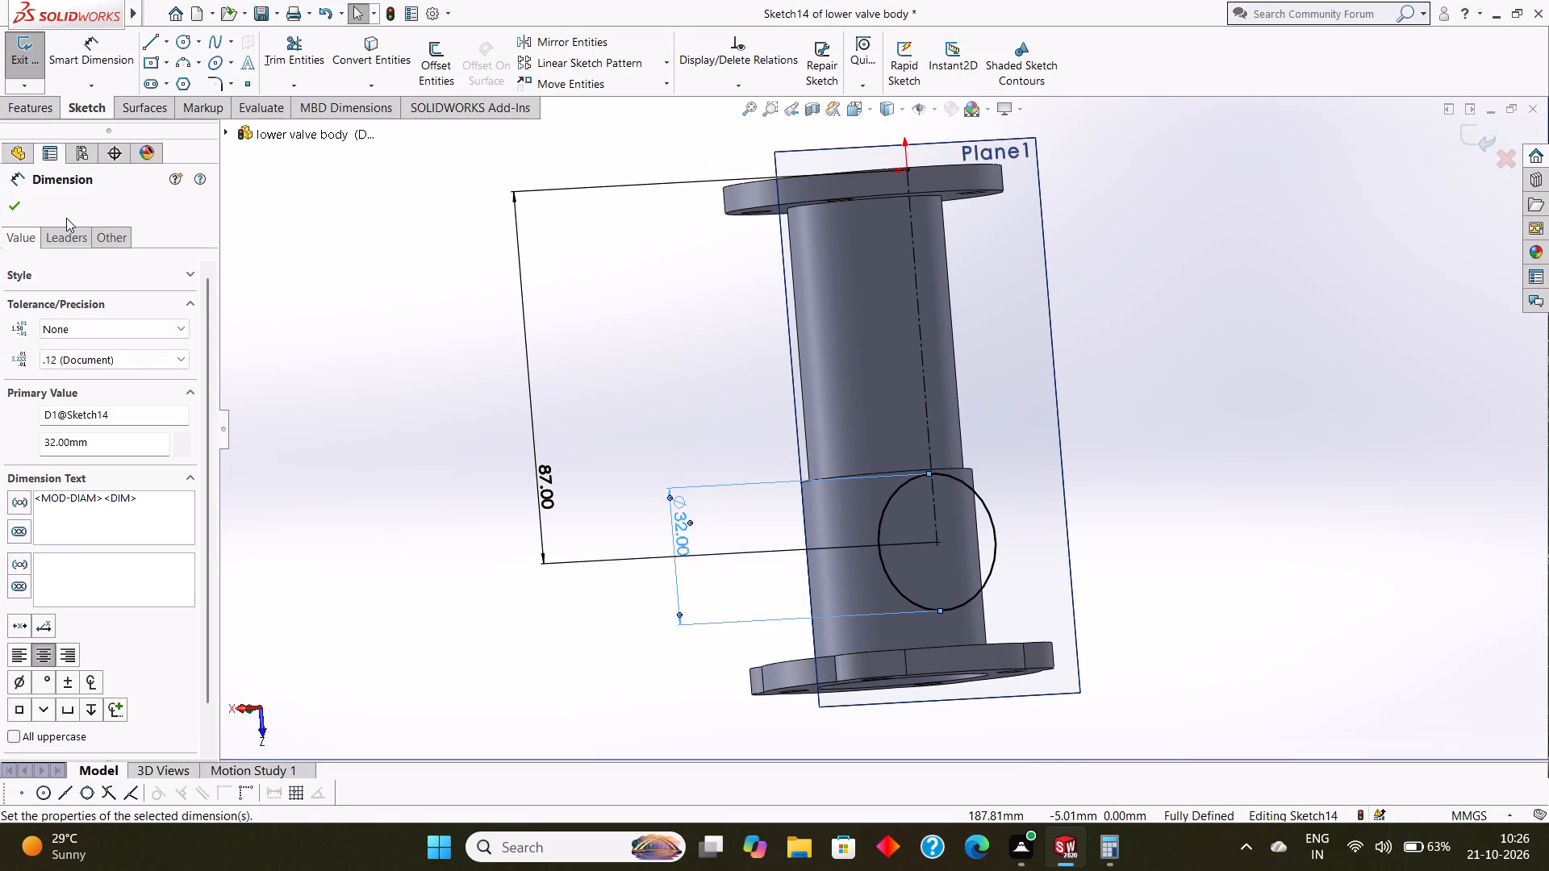
pyautogui.click(15, 206)
# Extrude the side boss's 32 mm circle 25 mm outward, in the reversed direction away from the body.
pyautogui.click(32, 111)
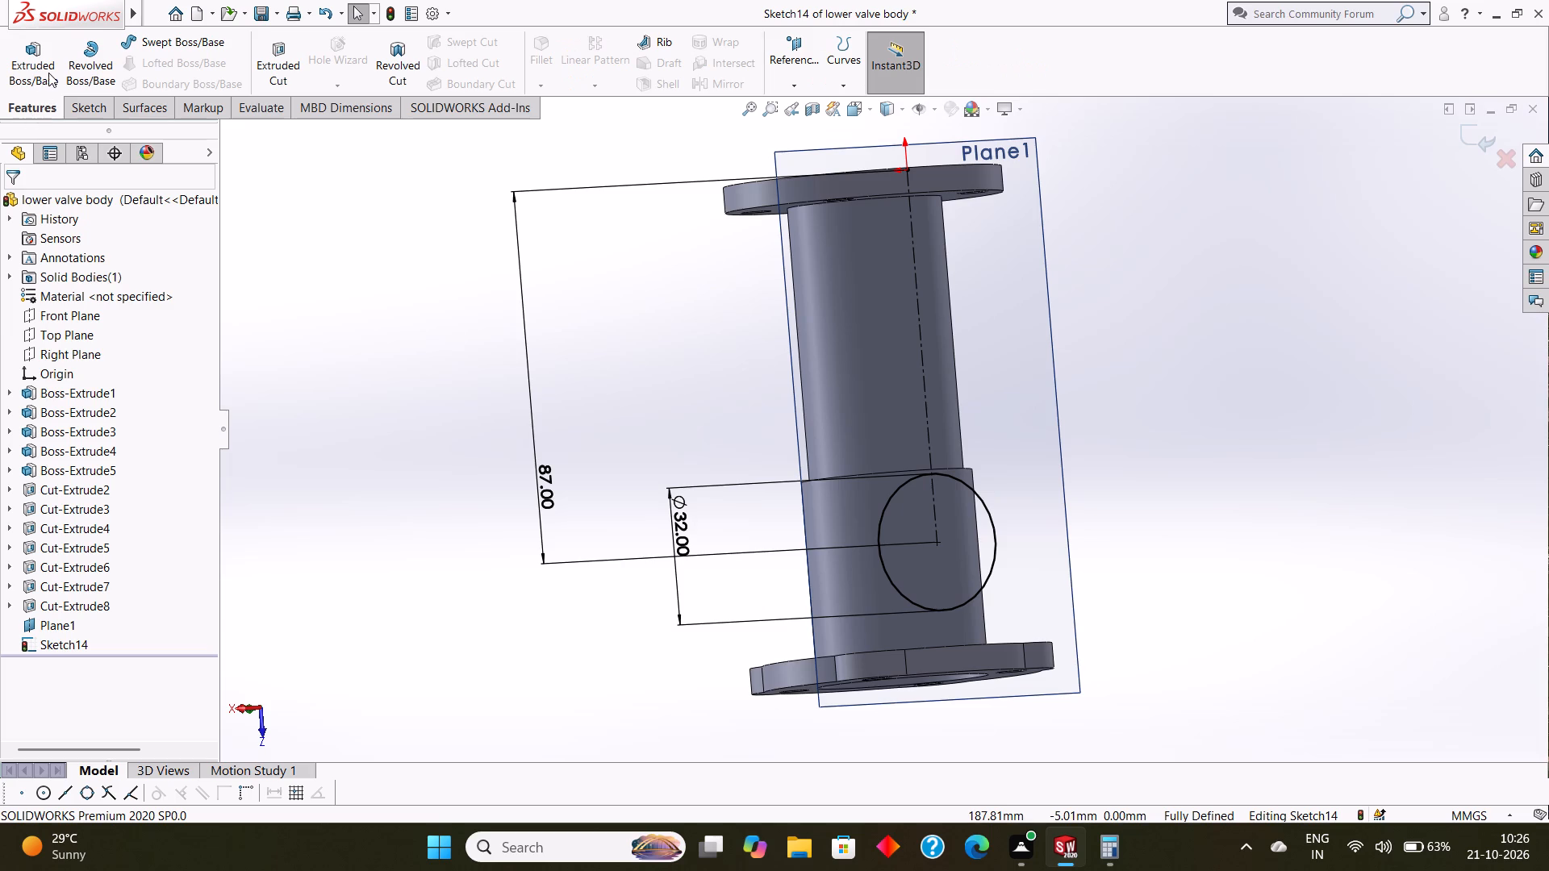
pyautogui.click(48, 73)
pyautogui.moveTo(586, 329); pyautogui.dragTo(597, 331, button='middle')
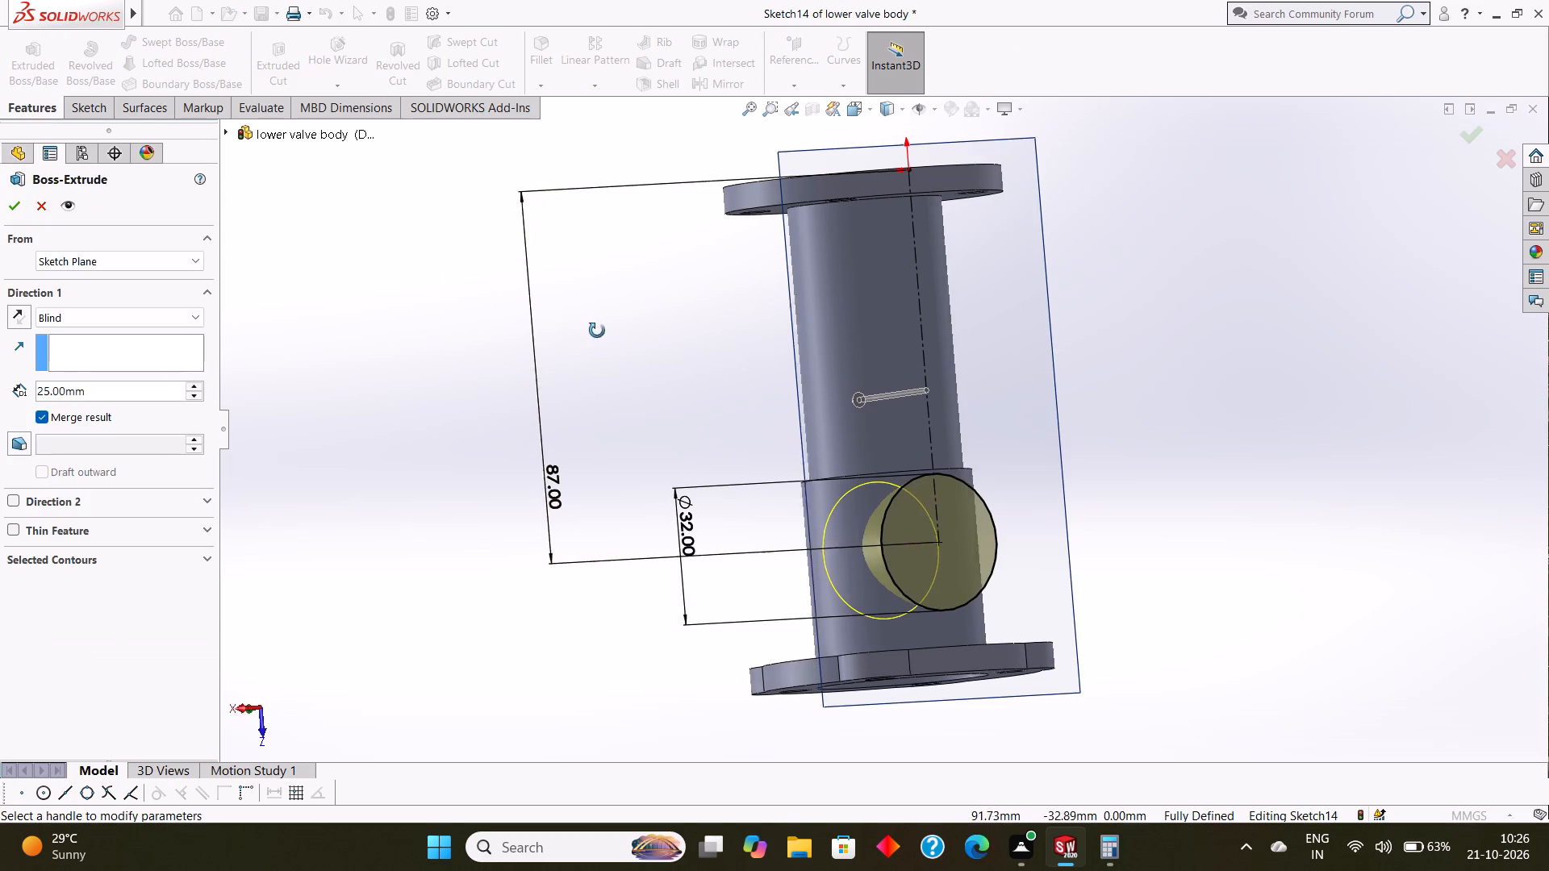
pyautogui.moveTo(597, 331); pyautogui.dragTo(605, 331, button='middle')
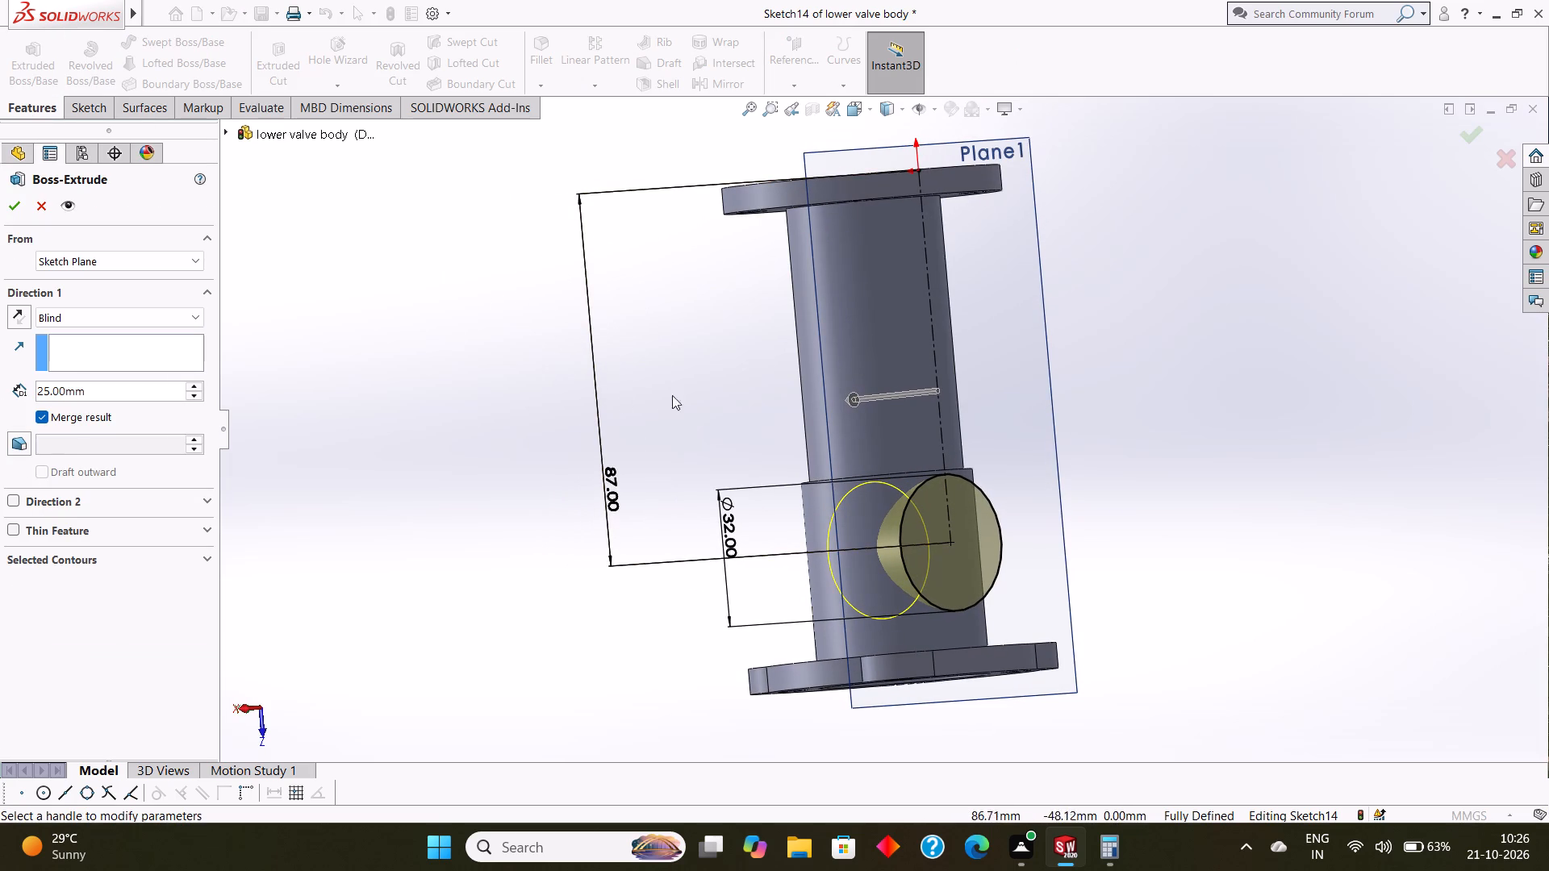
pyautogui.moveTo(613, 383); pyautogui.dragTo(637, 385, button='middle')
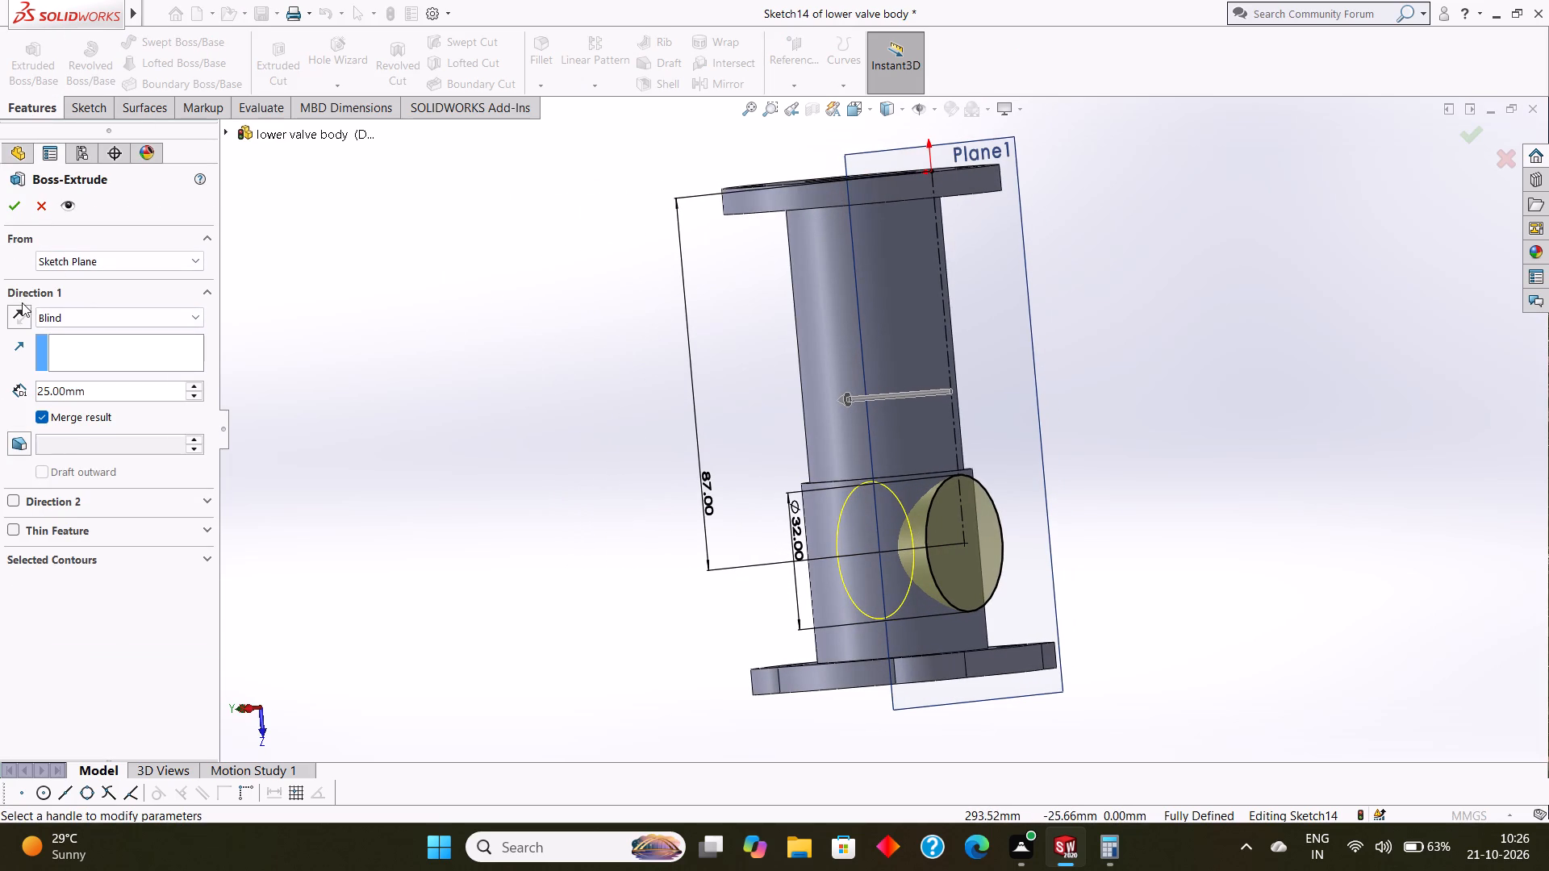
pyautogui.click(20, 319)
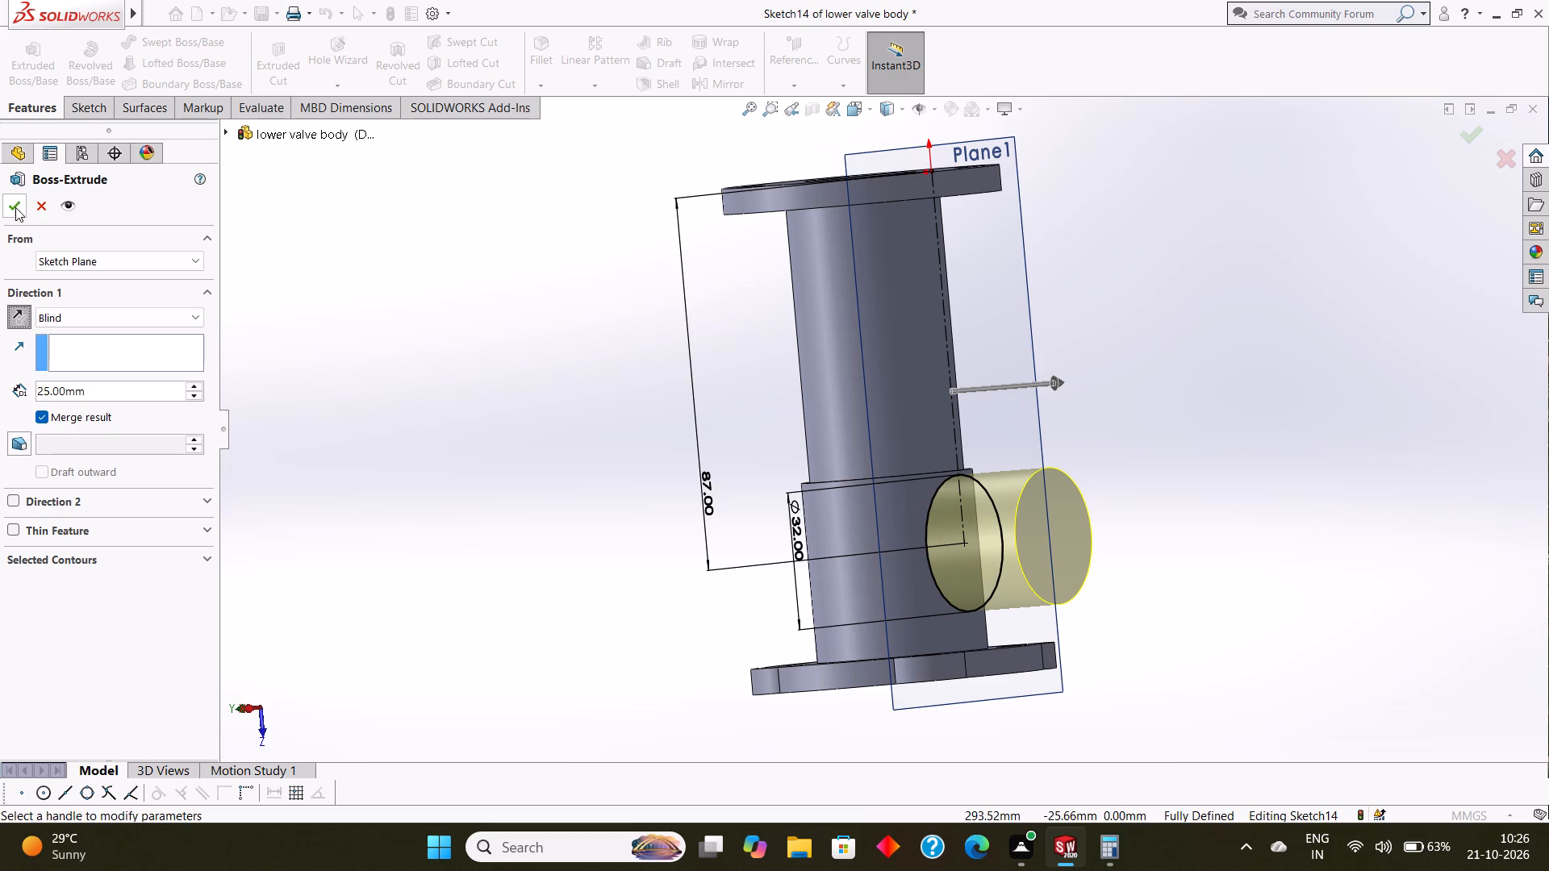
pyautogui.click(15, 207)
pyautogui.click(476, 348)
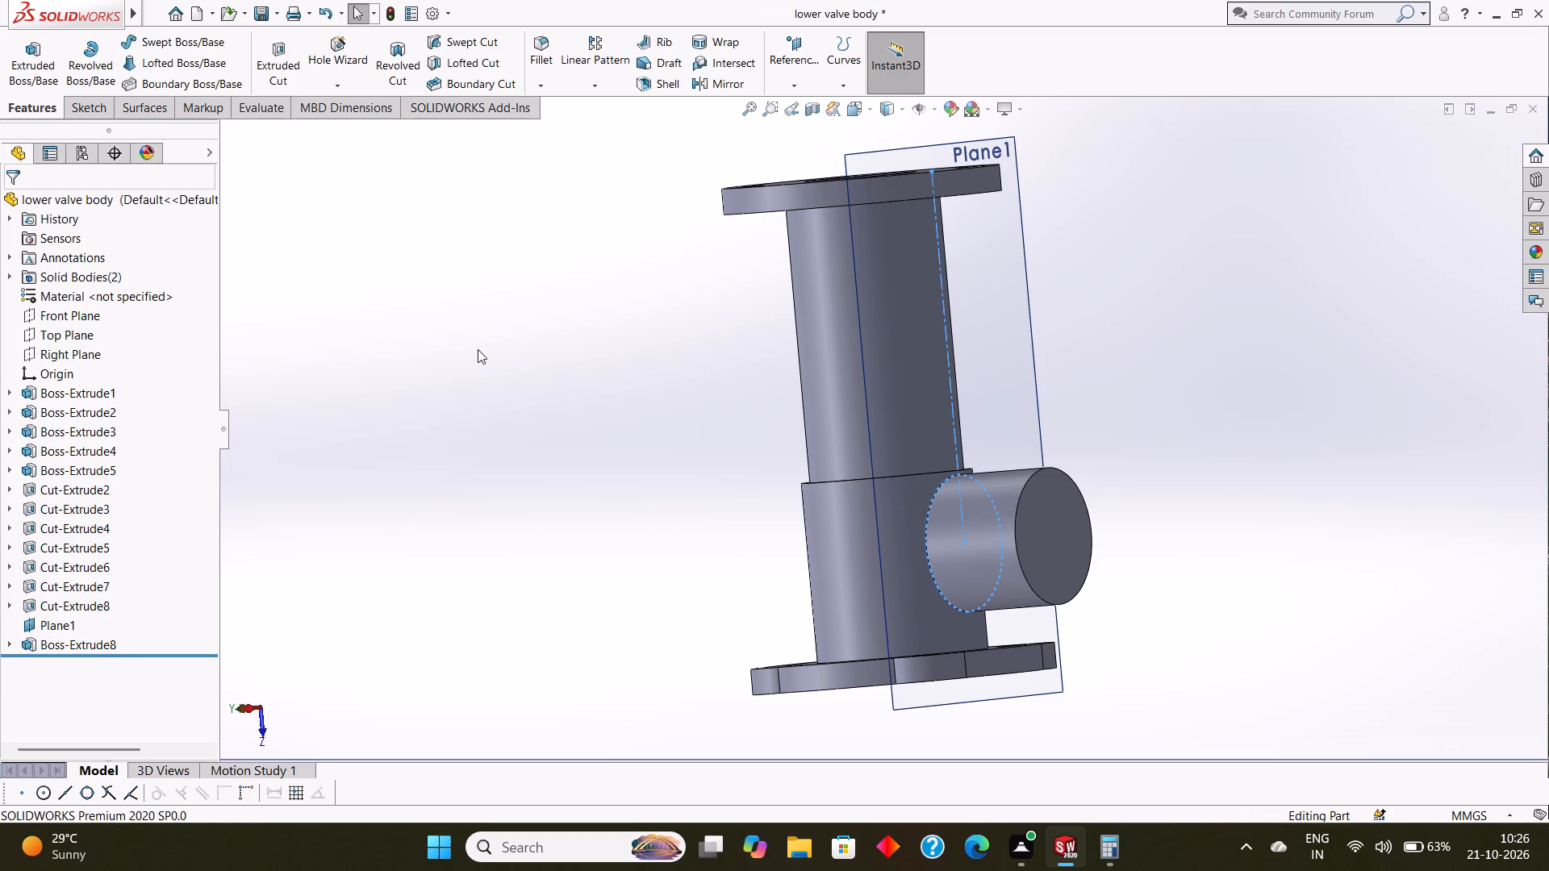
# Hide the reference plane Plane1.
pyautogui.moveTo(1180, 441); pyautogui.dragTo(1156, 442, button='middle')
pyautogui.rightClick(1025, 328)
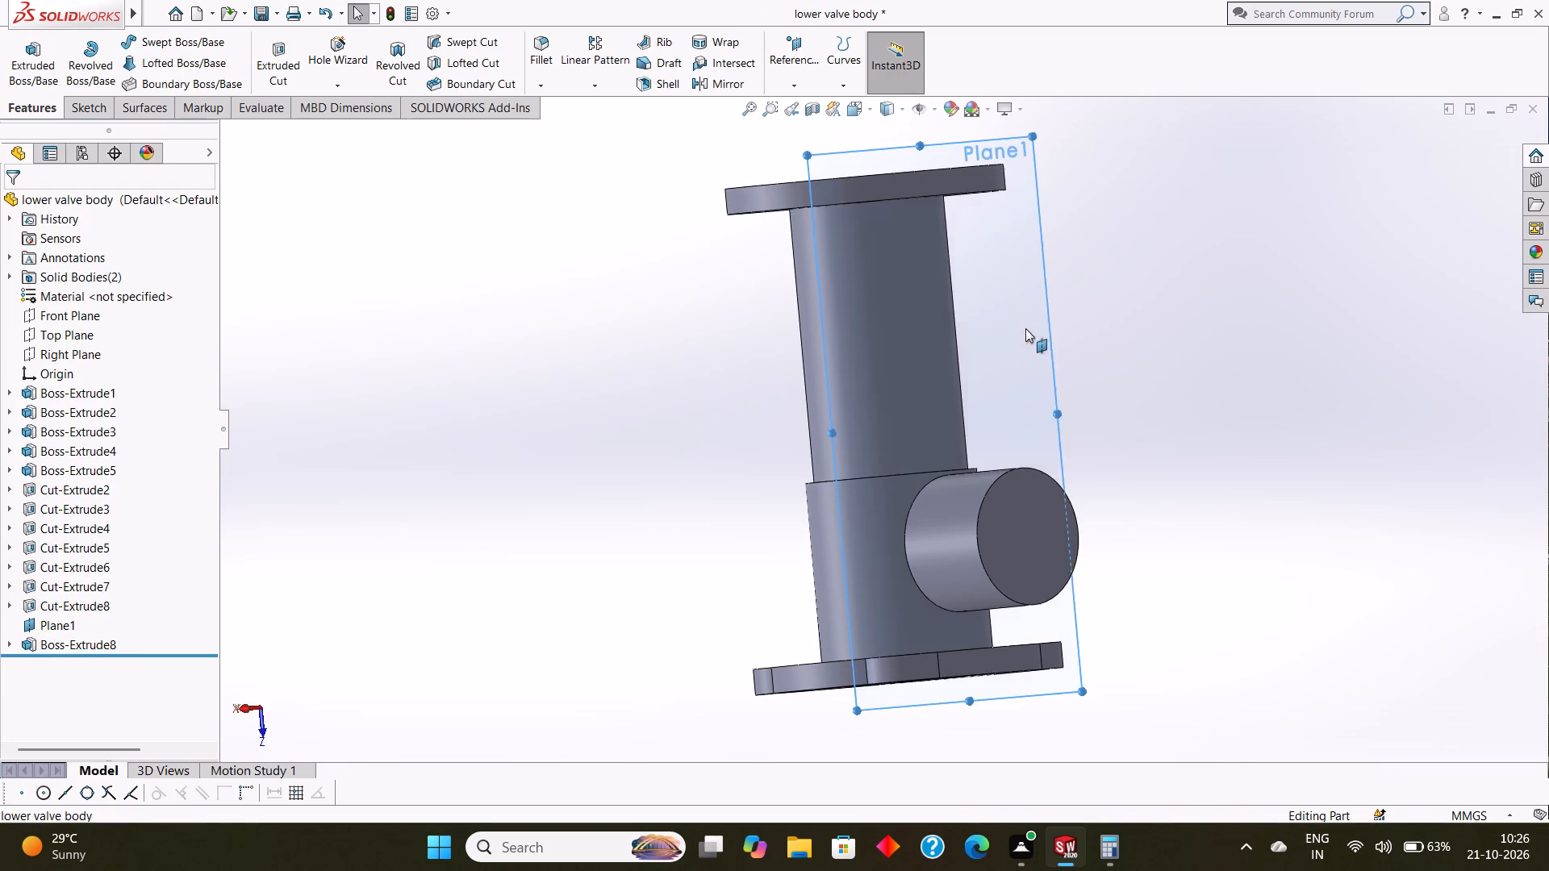
pyautogui.click(1091, 307)
# Sketch a circle of 20 mm radius on the side boss's end face, concentric with the boss.
pyautogui.click(1025, 515)
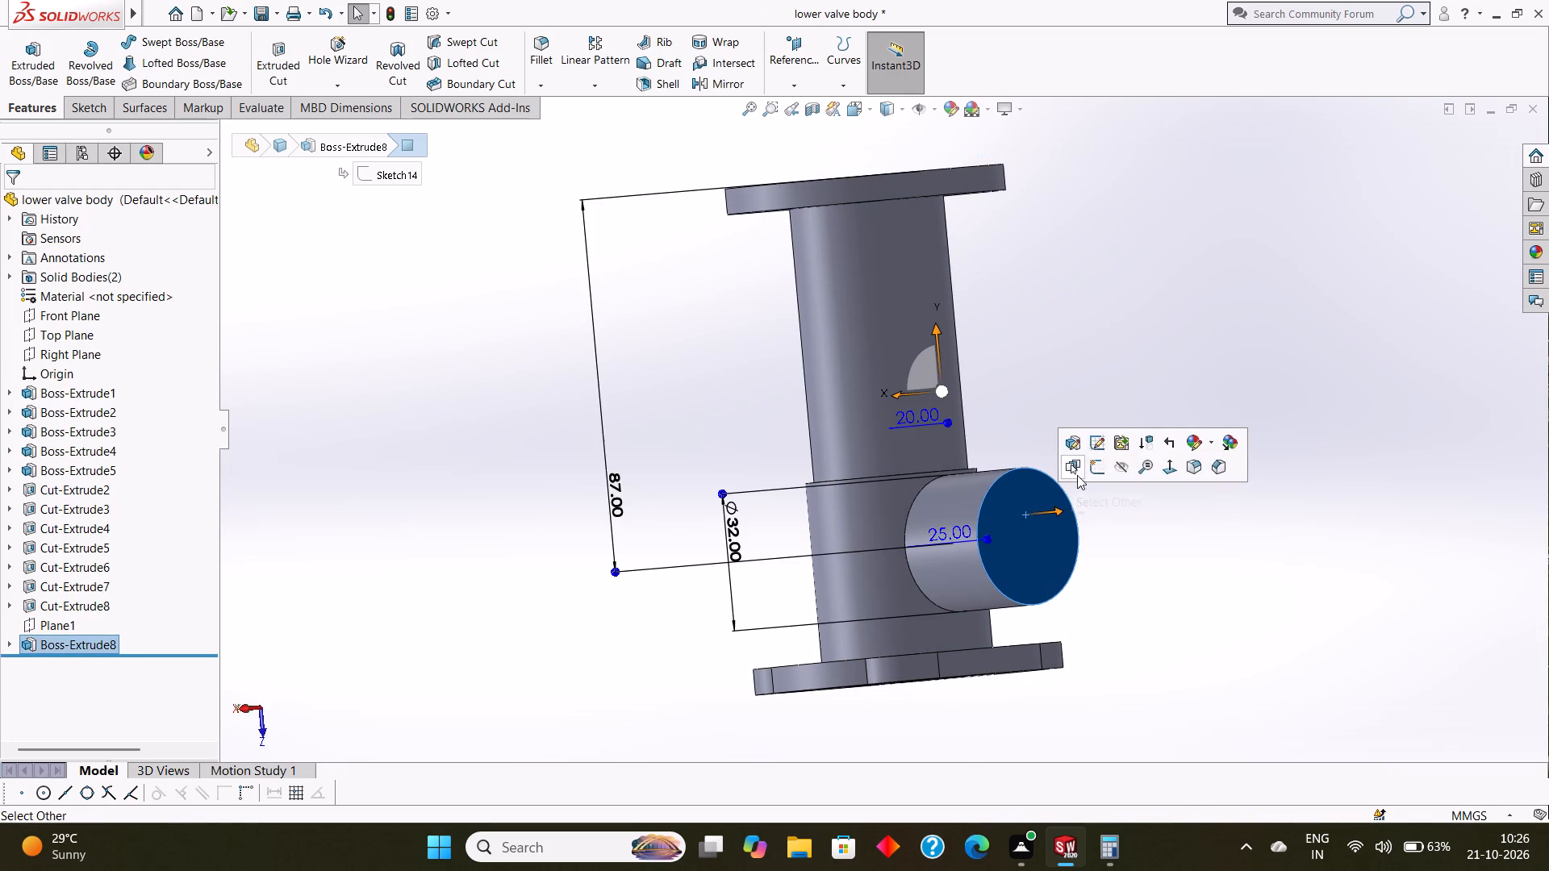
pyautogui.click(1096, 466)
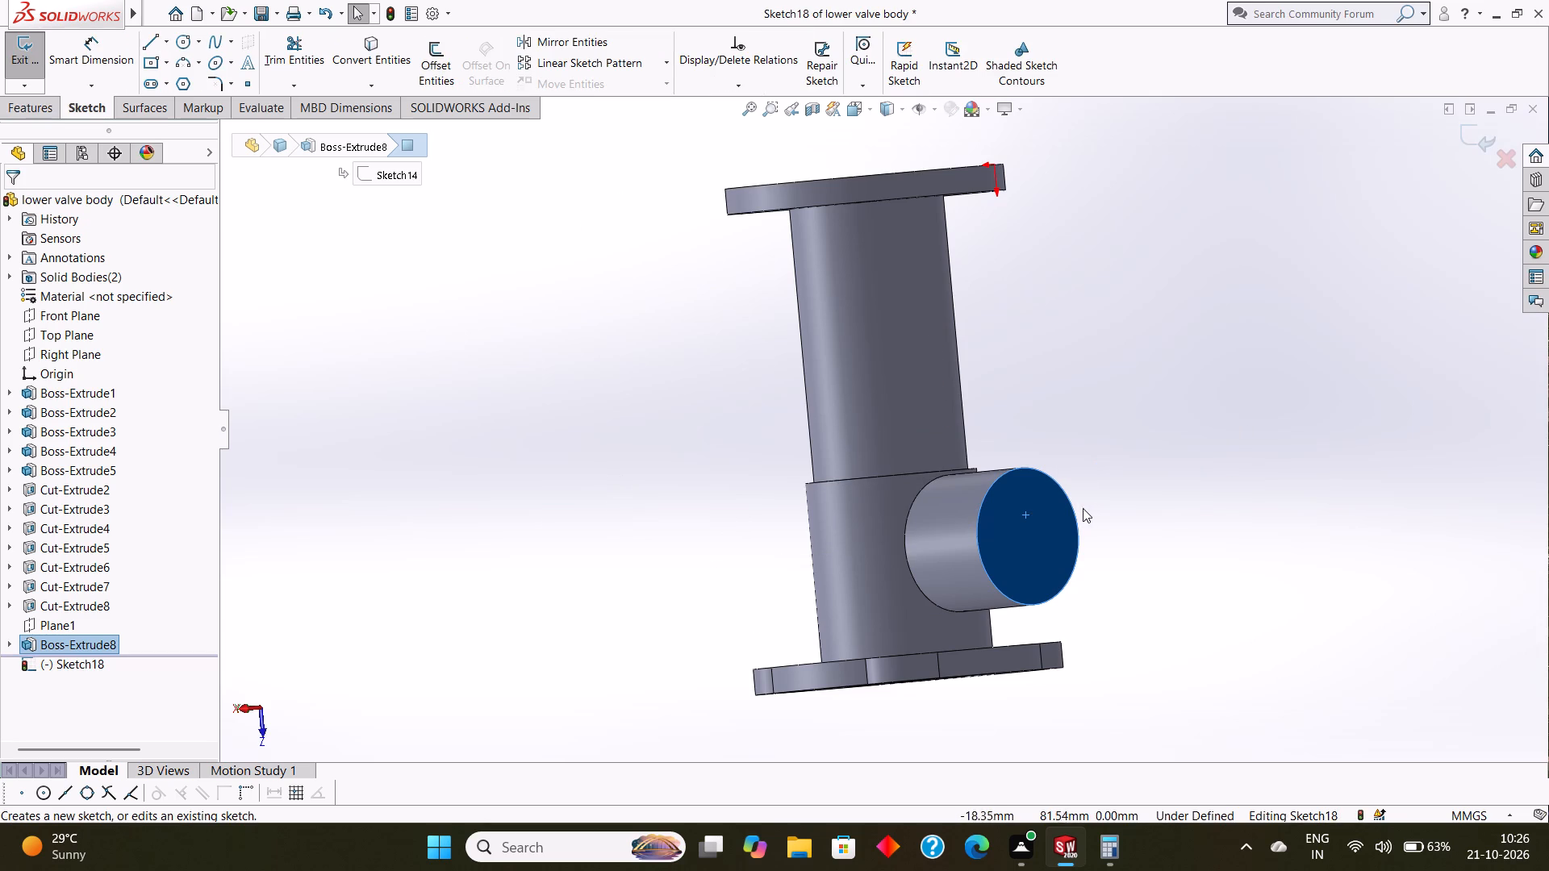
pyautogui.hotkey('ctrl', '8')
pyautogui.press('Escape')
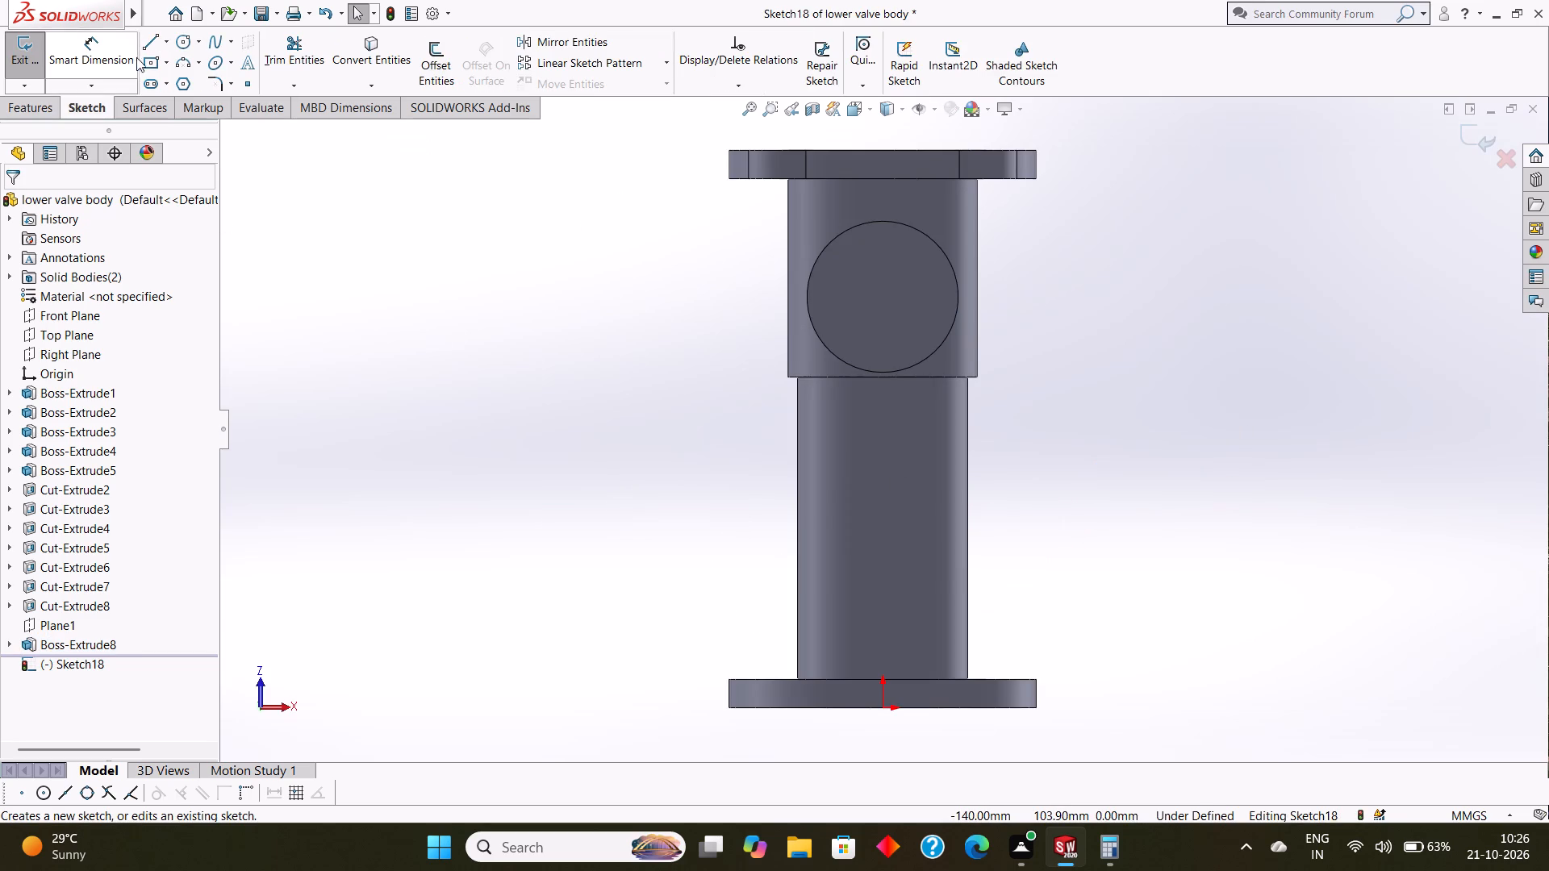
pyautogui.click(185, 35)
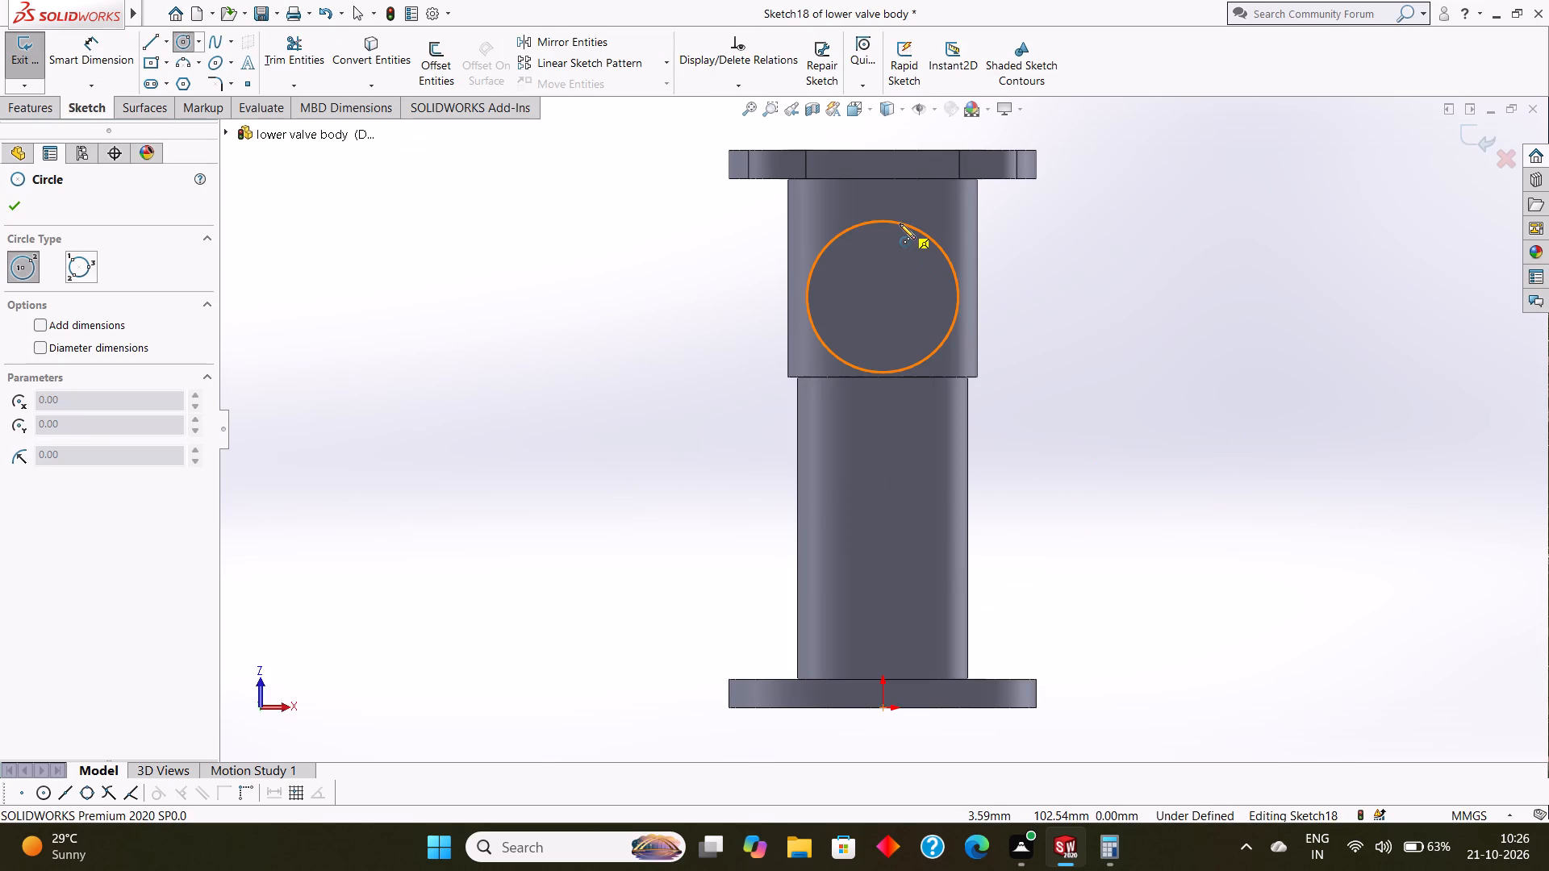
pyautogui.moveTo(883, 297); pyautogui.dragTo(939, 346)
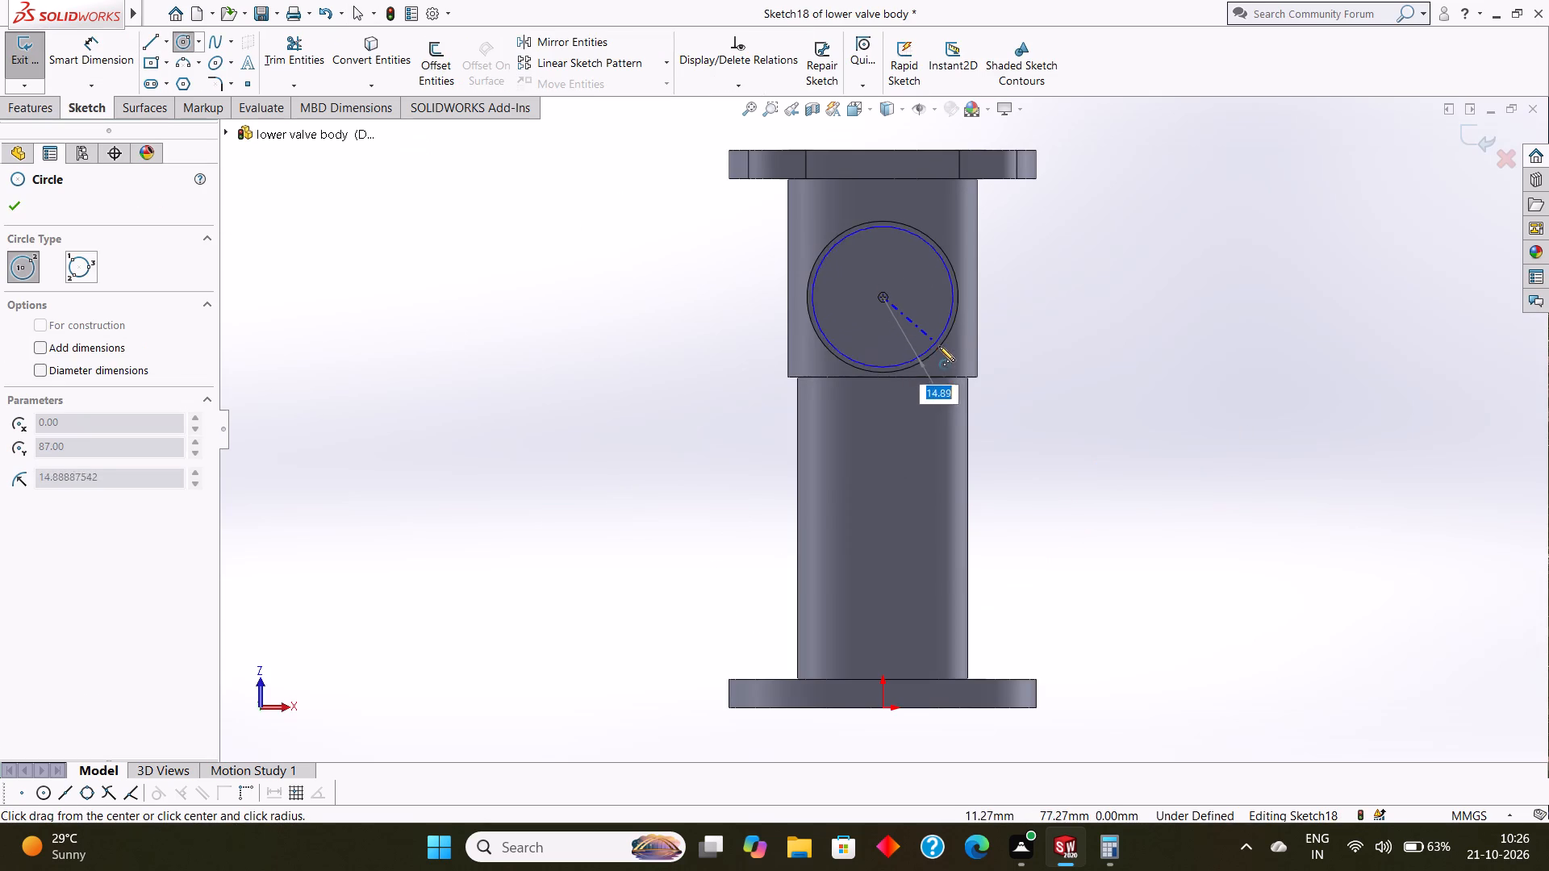
pyautogui.moveTo(939, 346); pyautogui.dragTo(948, 356)
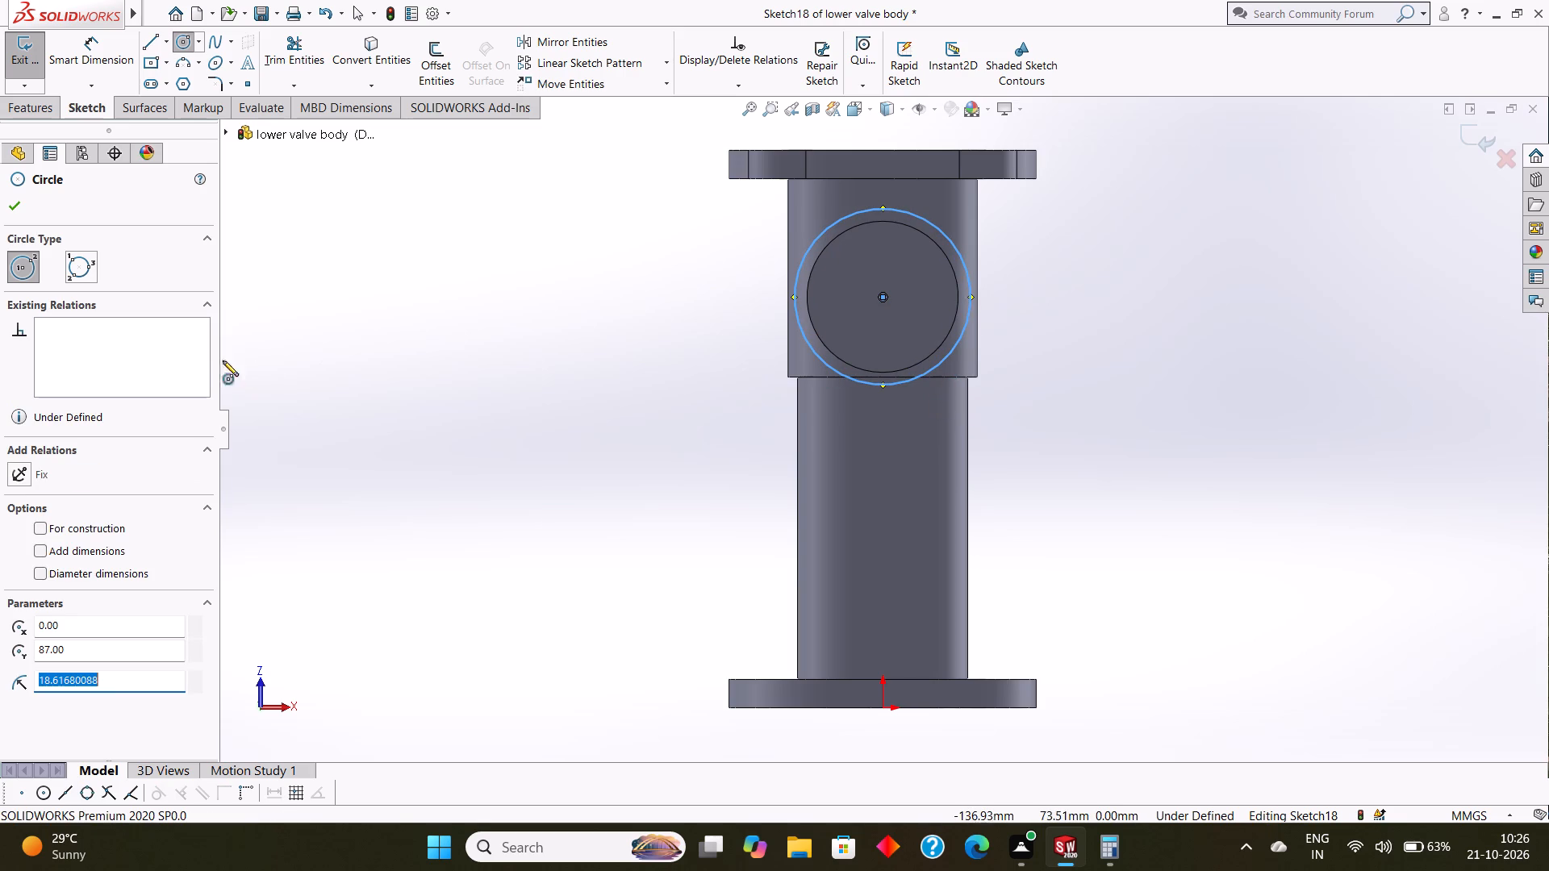
pyautogui.write('20')
pyautogui.press('Return')
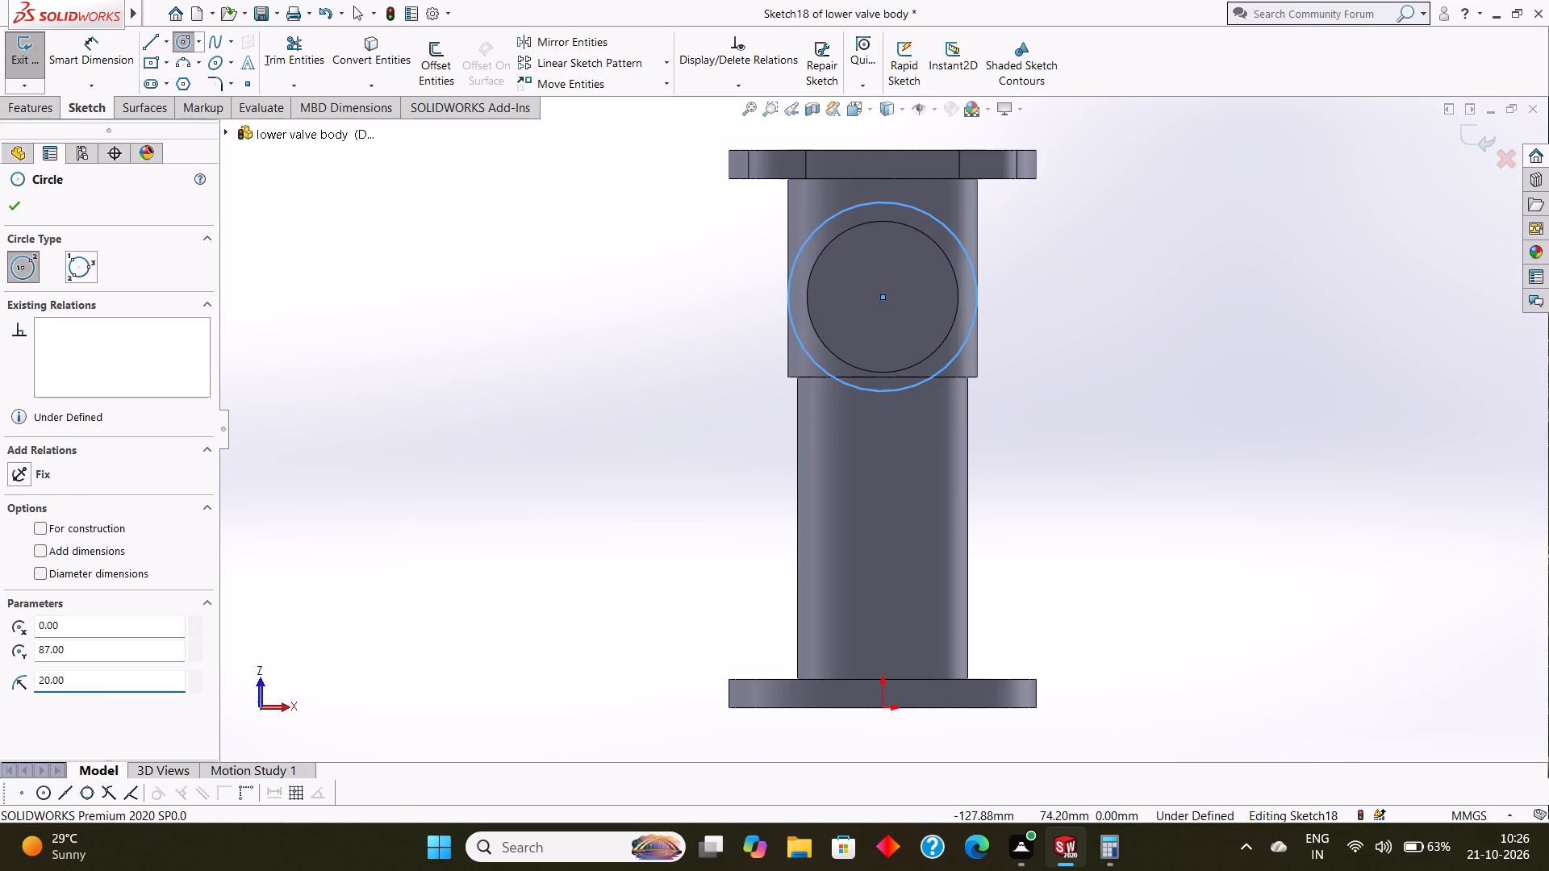
pyautogui.click(14, 210)
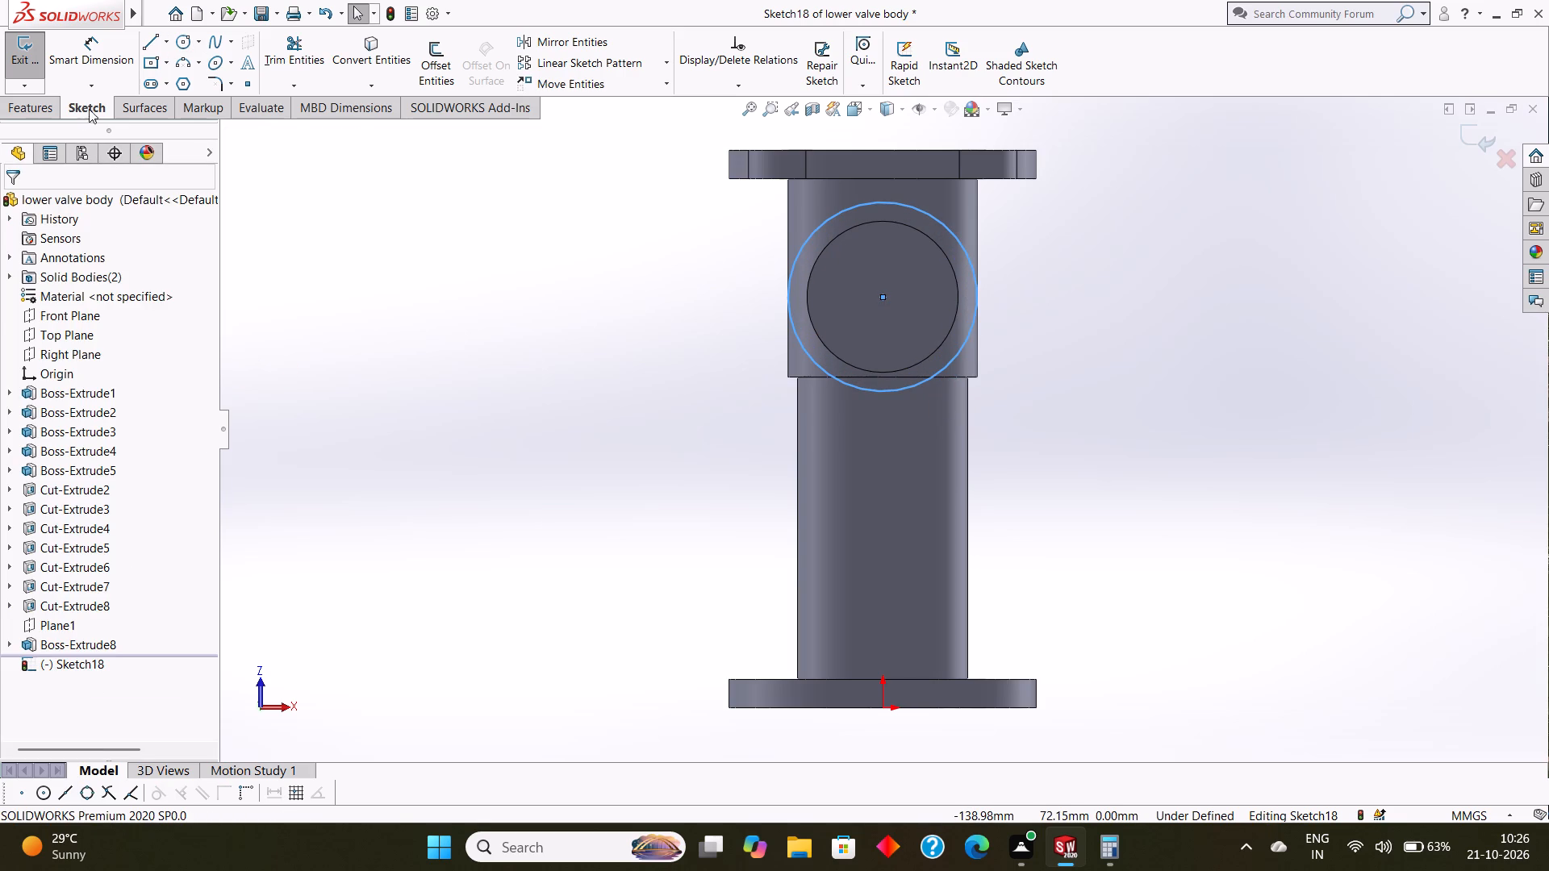
# Save the part.
pyautogui.hotkey('ctrl', 's')
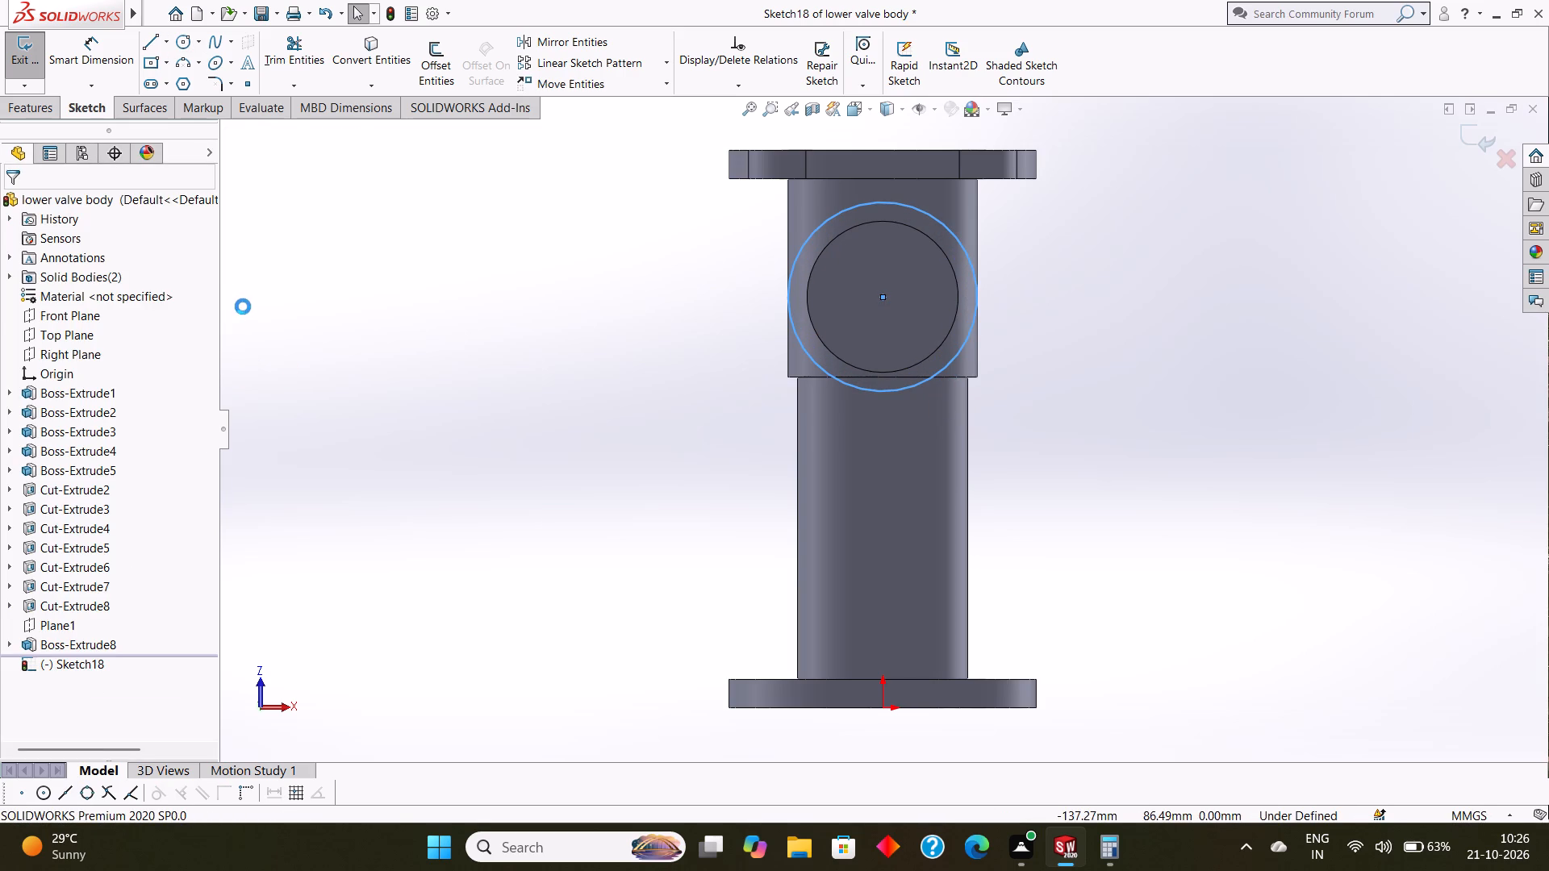
# Dimension the large circle's diameter at 40 mm.
pyautogui.click(77, 56)
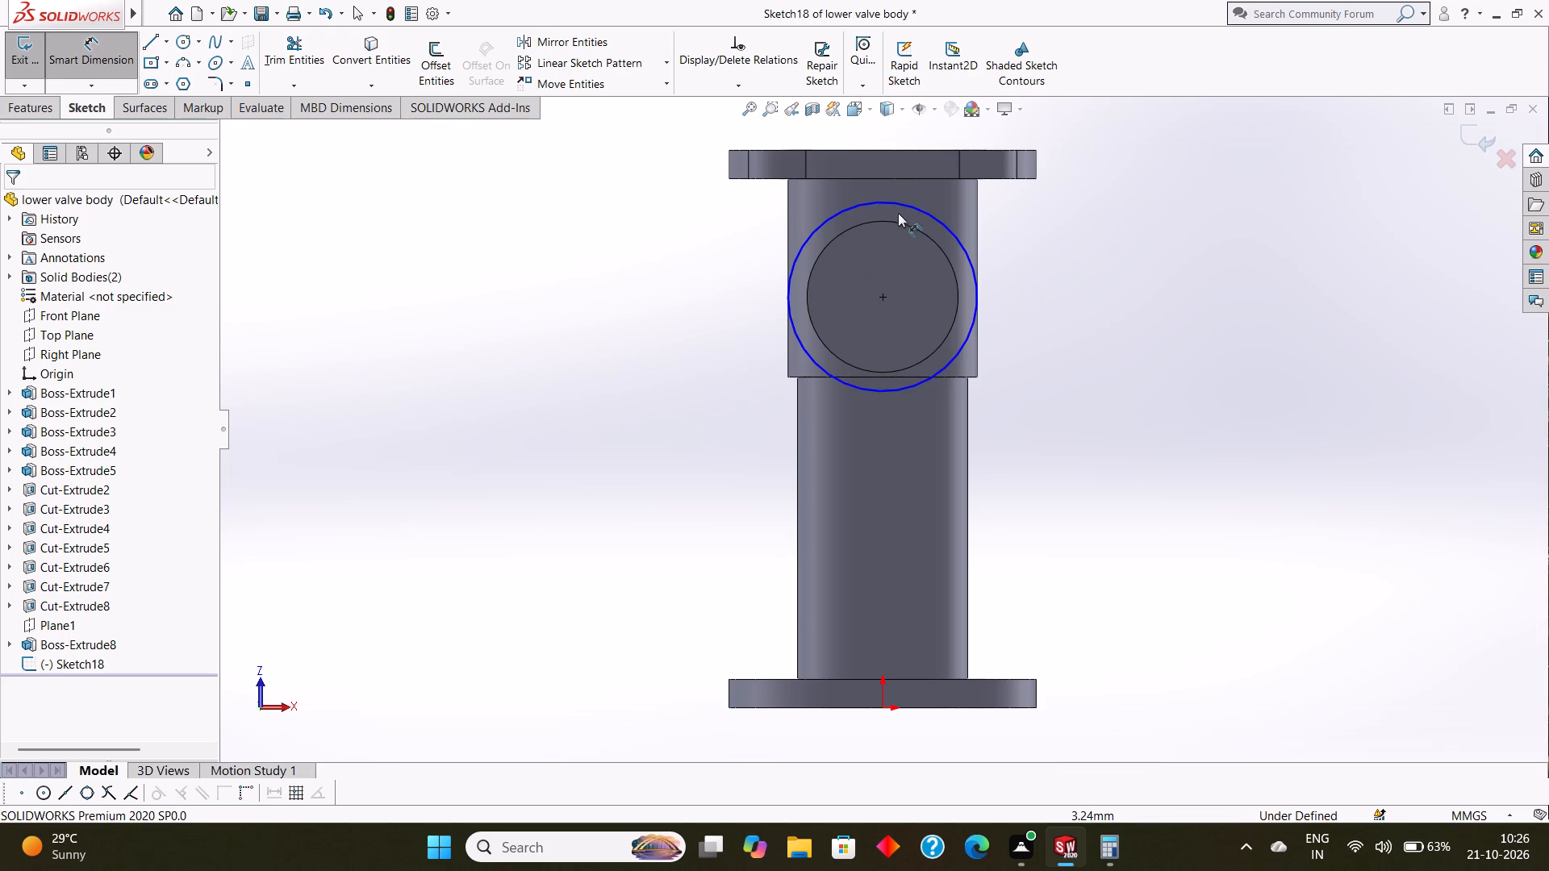
pyautogui.click(898, 205)
pyautogui.click(1177, 266)
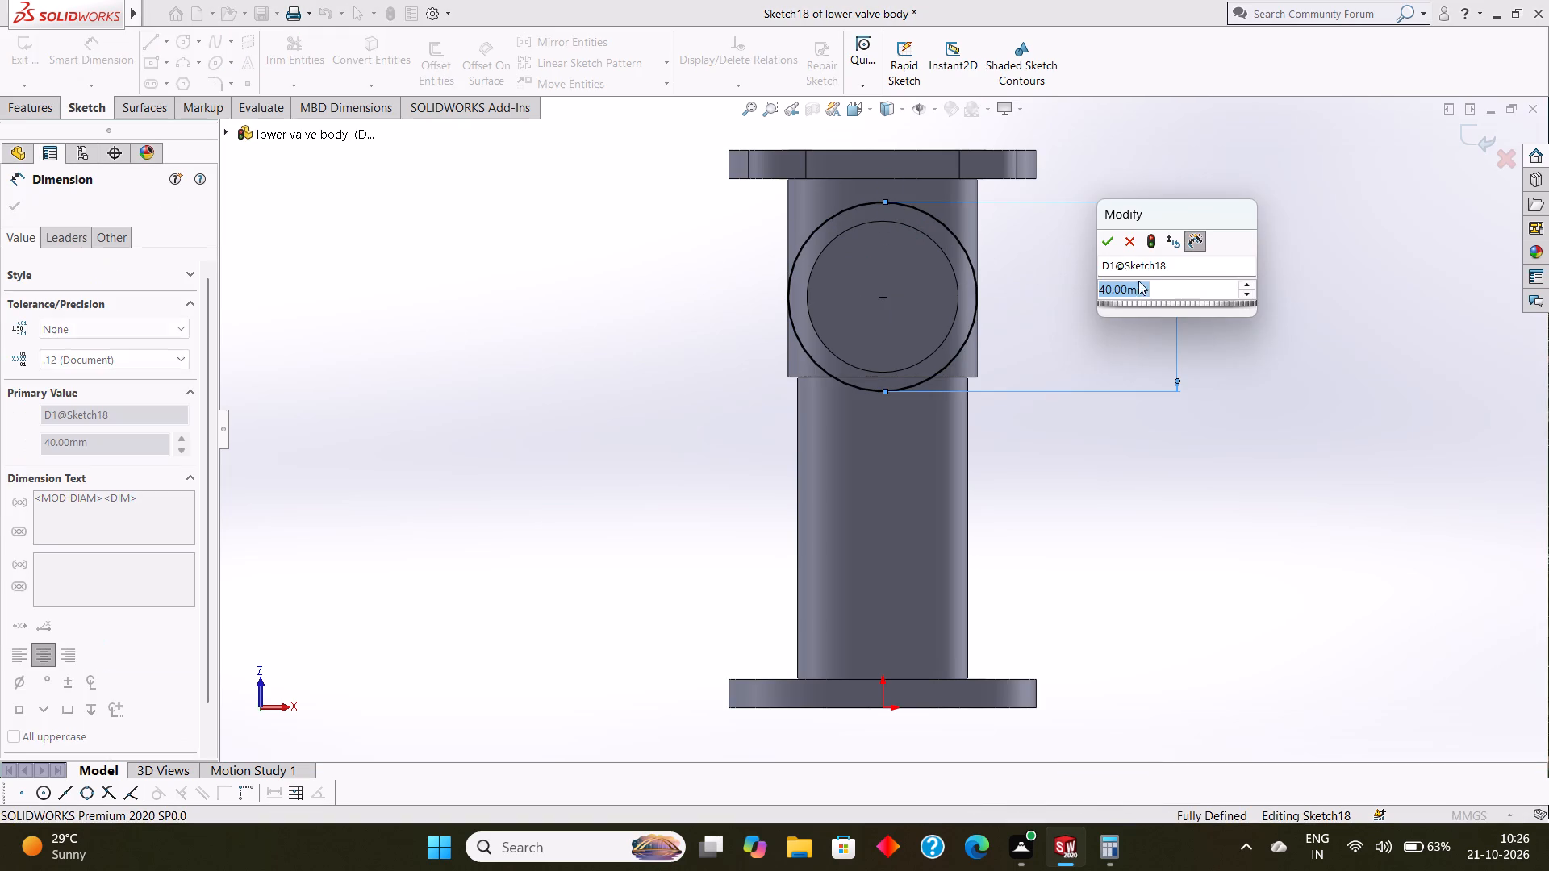
pyautogui.click(1105, 240)
pyautogui.click(7, 206)
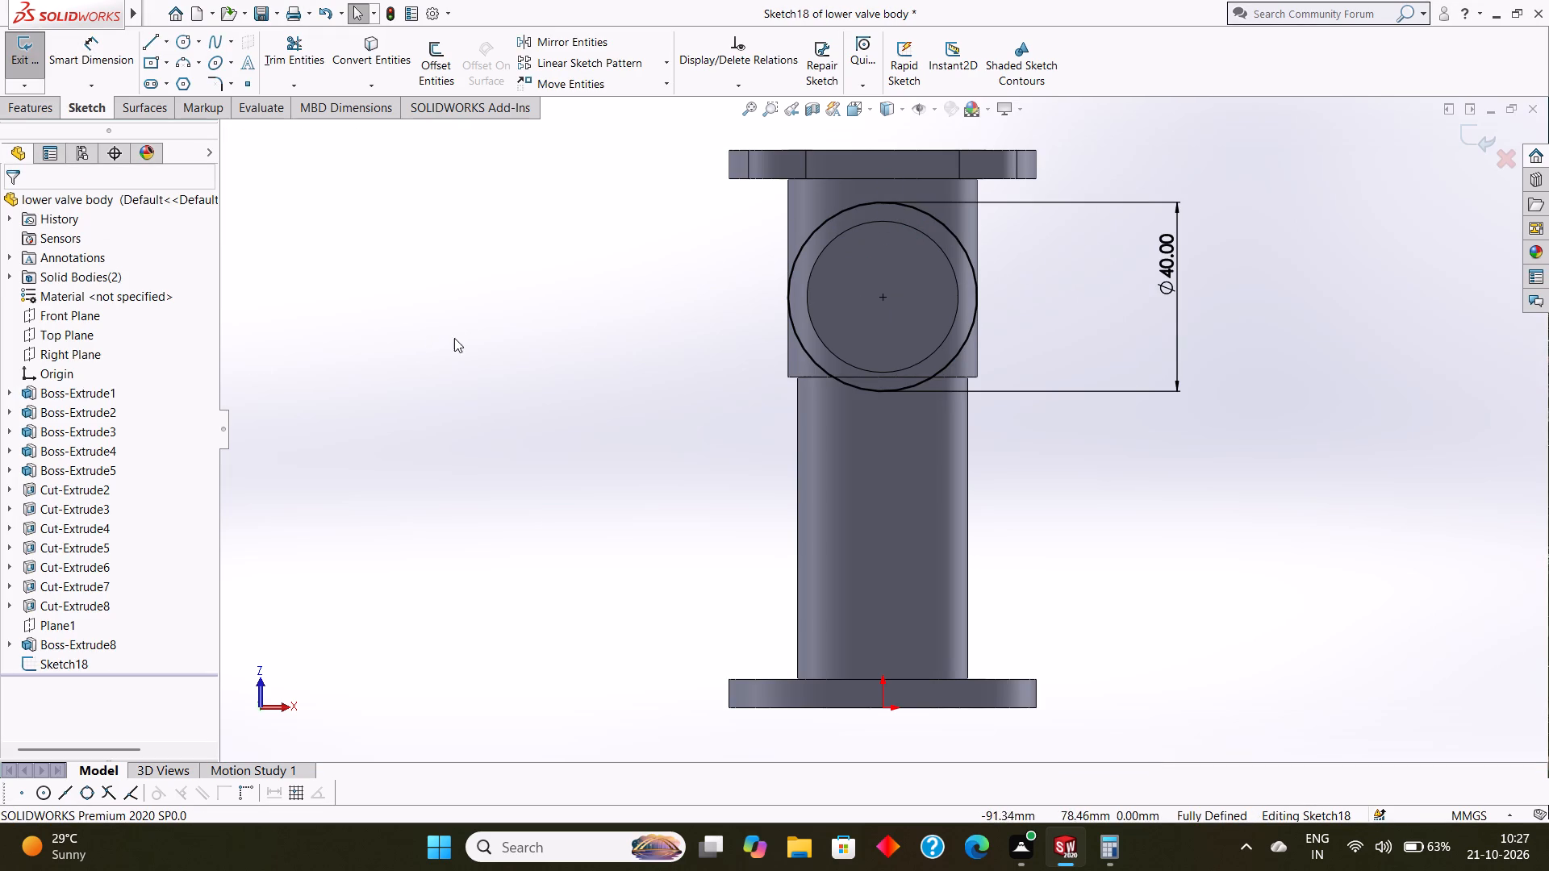
# Draw two horizontal centerlines from the circle's centre, each 26 mm long, one to either side.
pyautogui.click(166, 44)
pyautogui.click(185, 84)
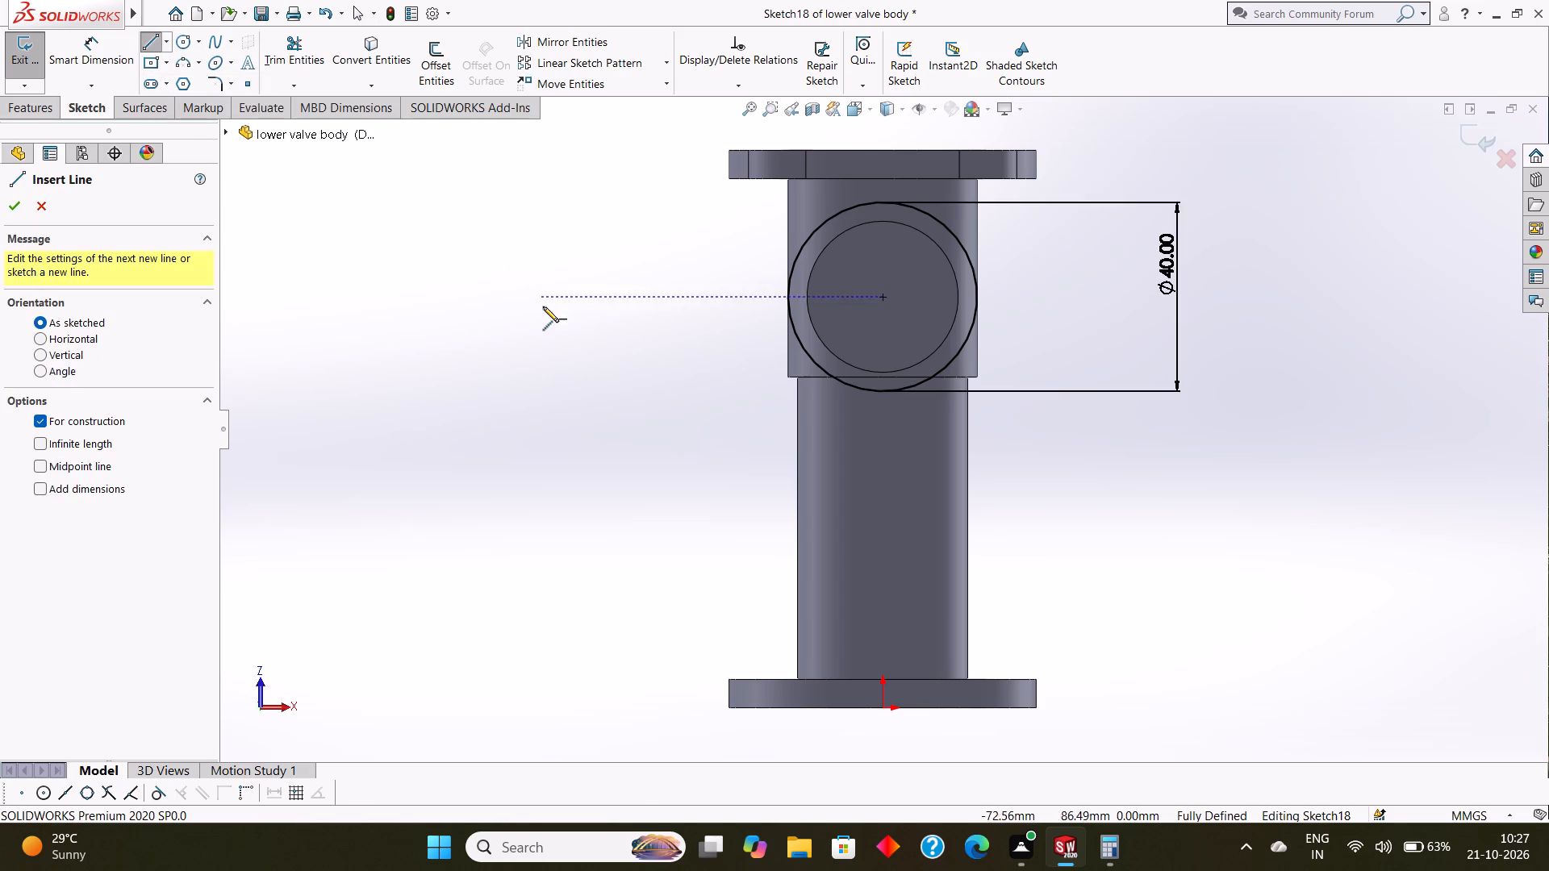
pyautogui.click(882, 297)
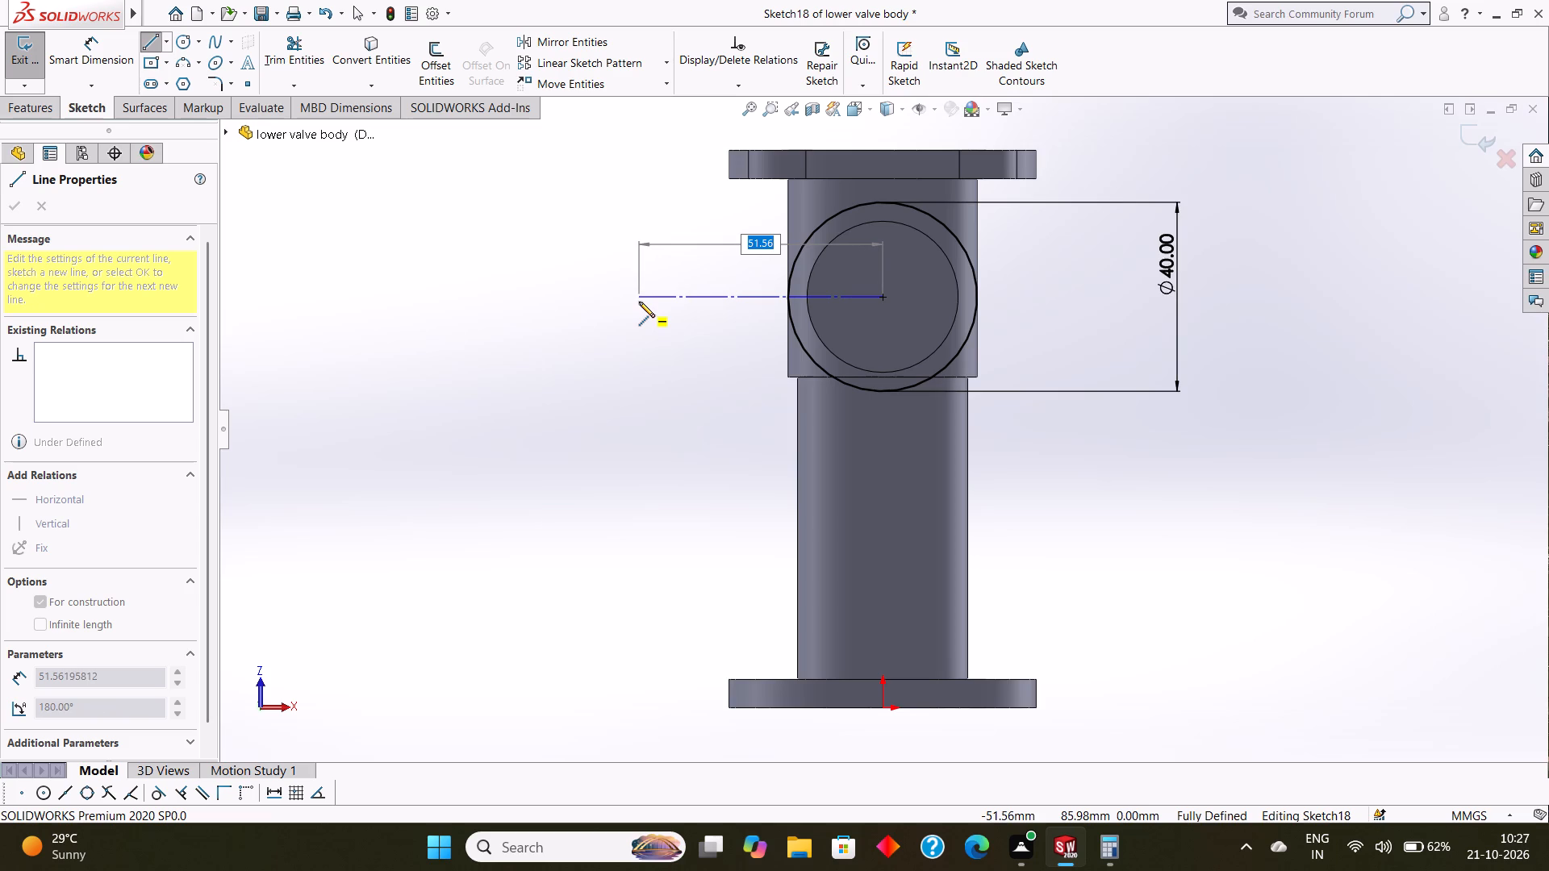
pyautogui.write('26')
pyautogui.press('Return')
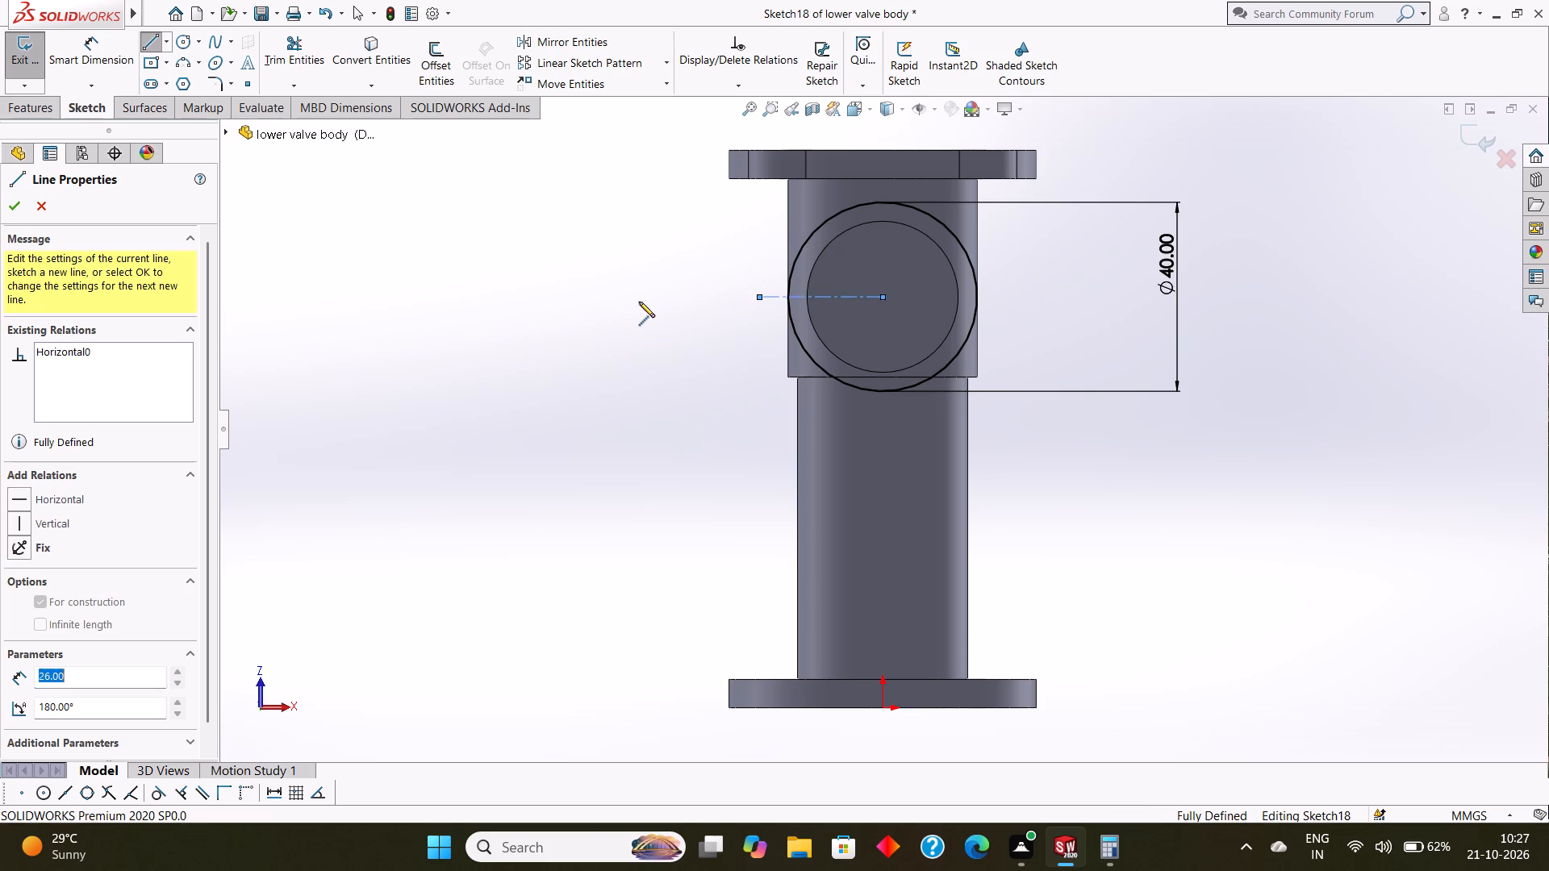
pyautogui.press('Escape')
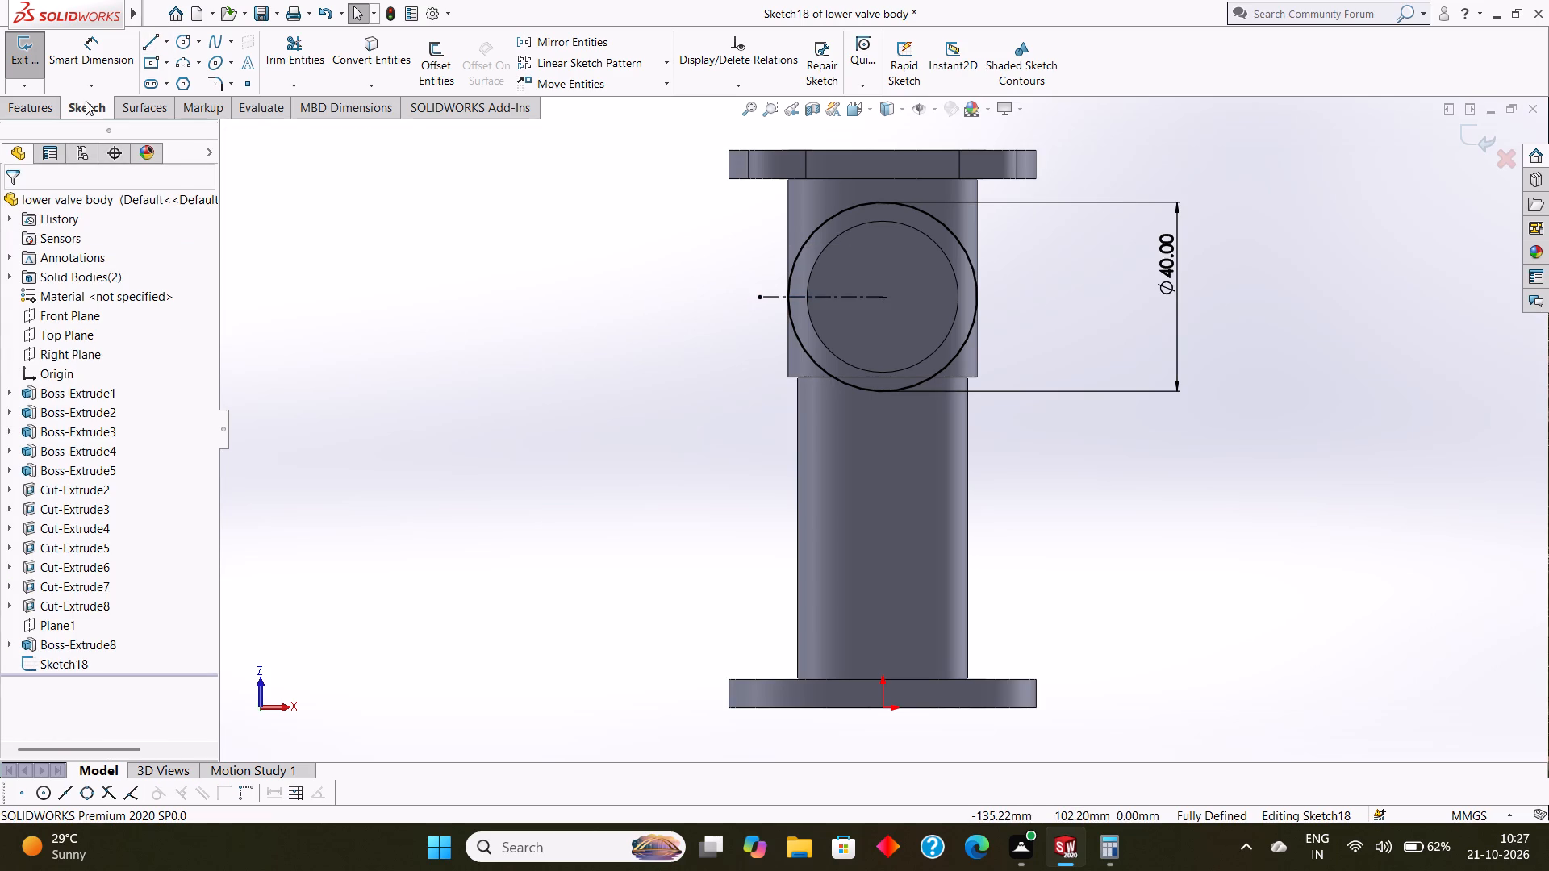
pyautogui.click(164, 40)
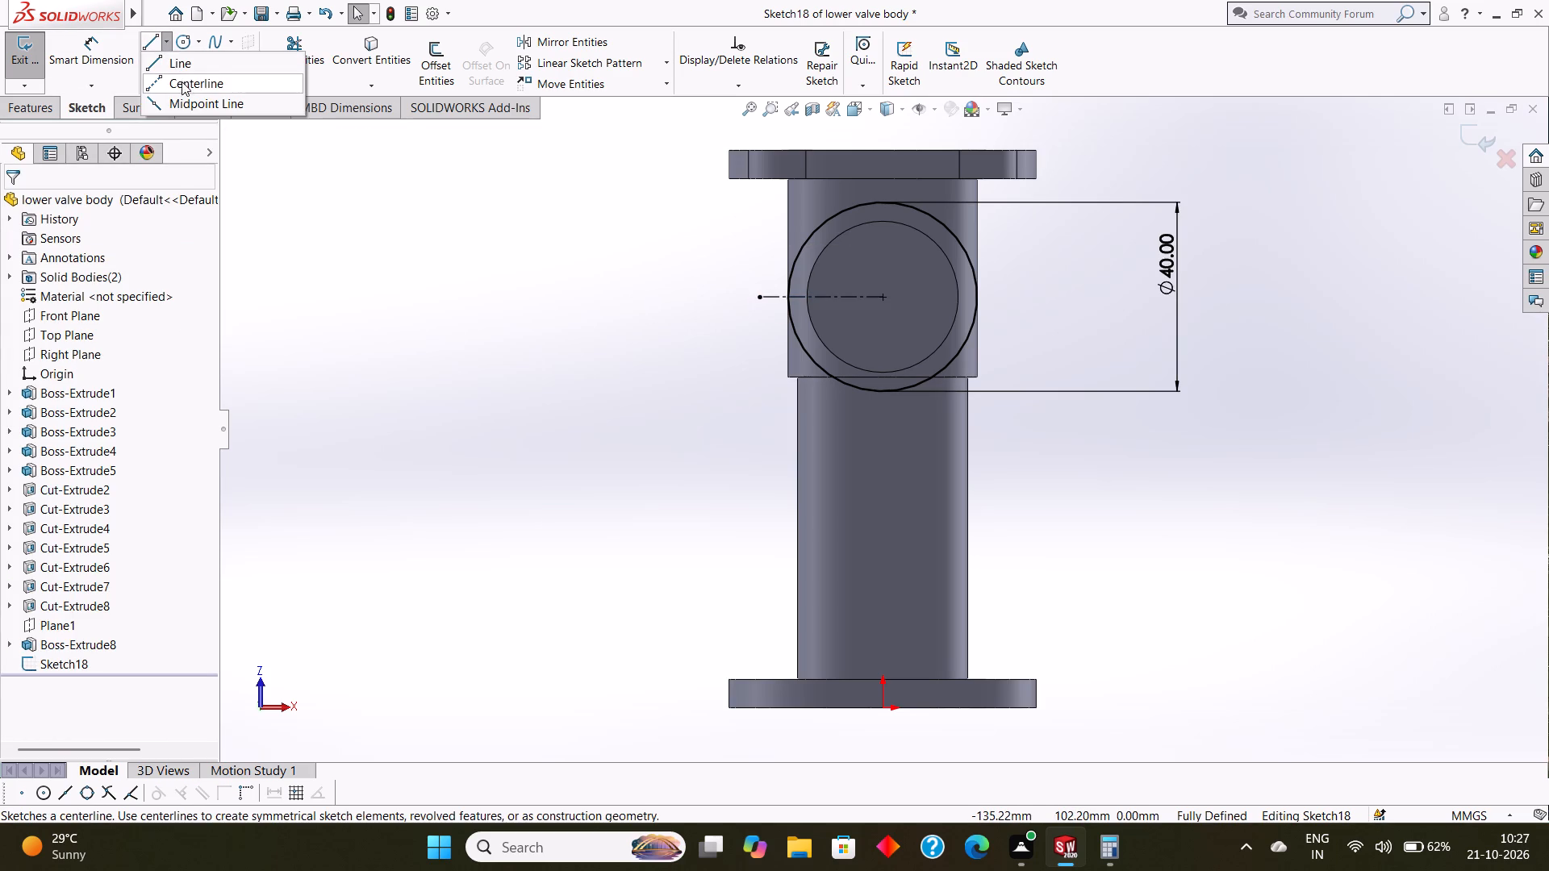
pyautogui.click(182, 81)
pyautogui.click(879, 296)
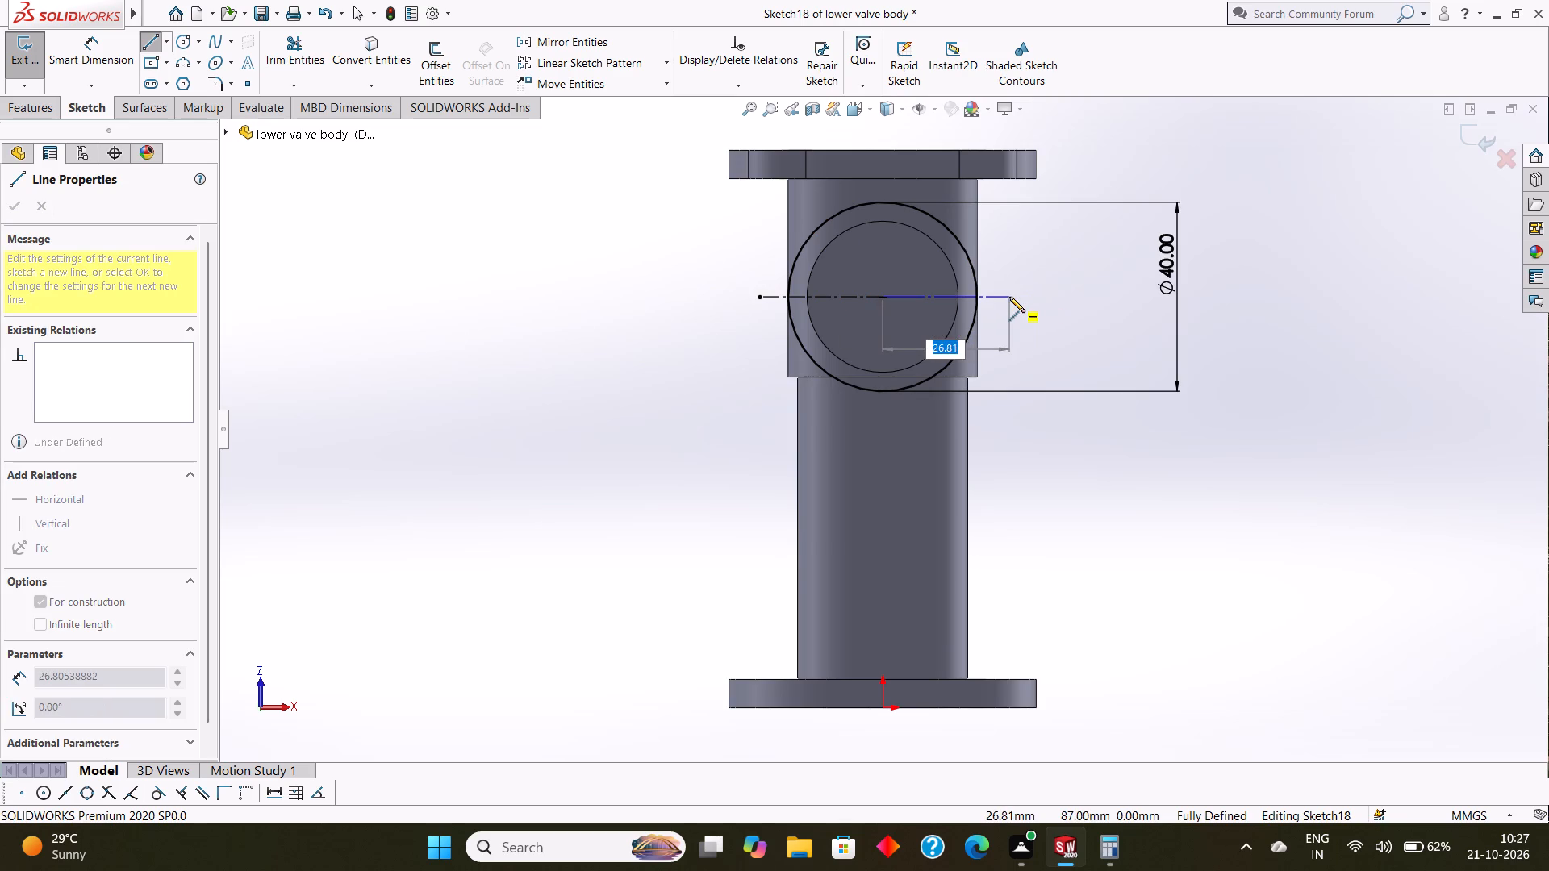
pyautogui.write('26')
pyautogui.press('Return')
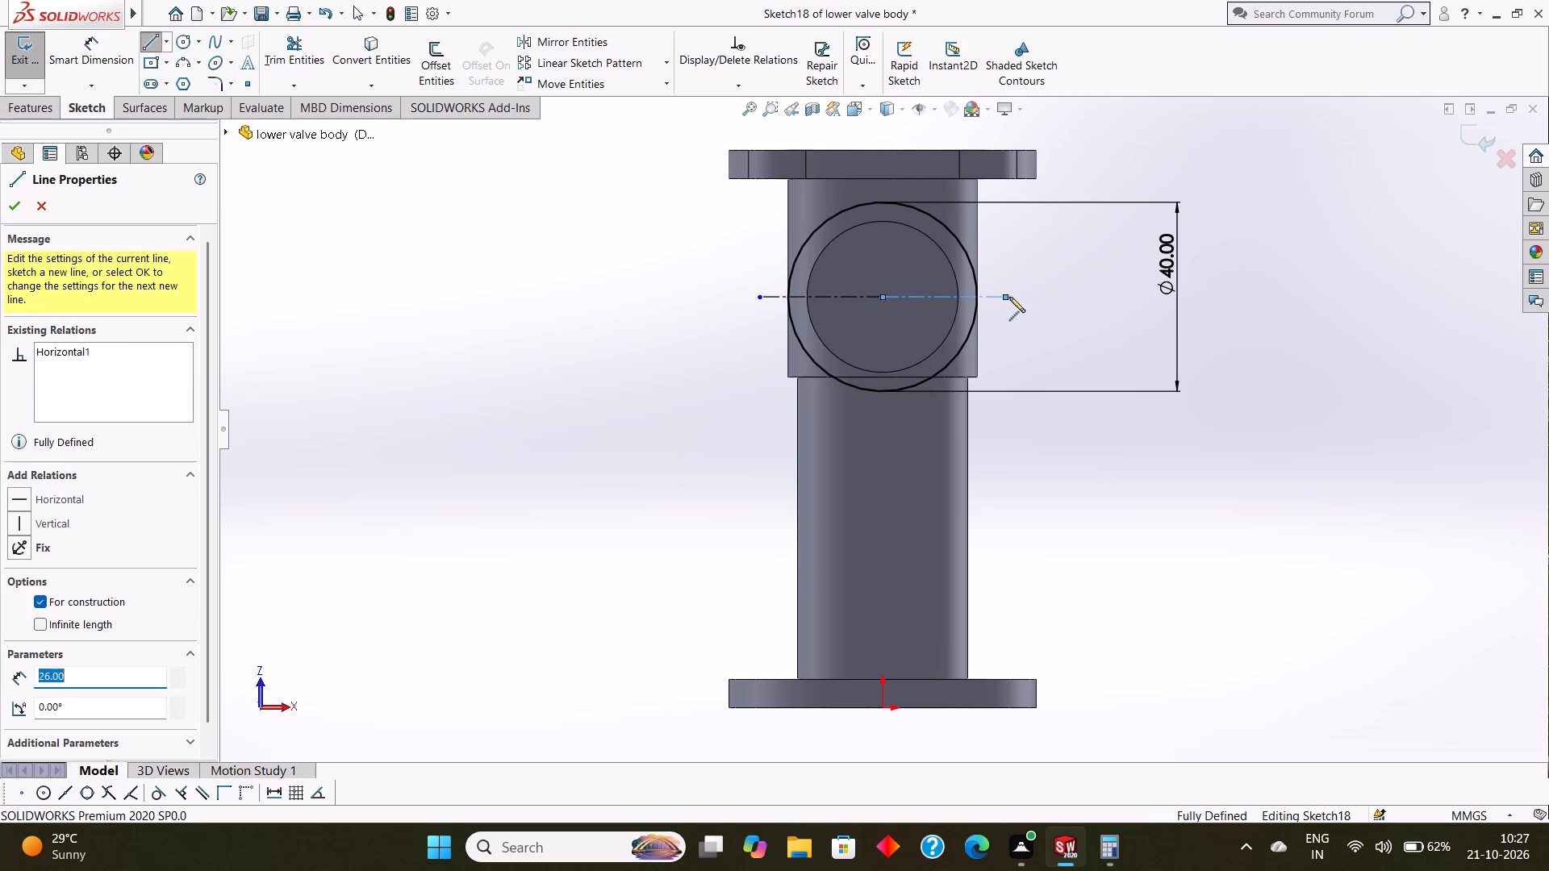
pyautogui.press('Escape')
pyautogui.press('Escape')
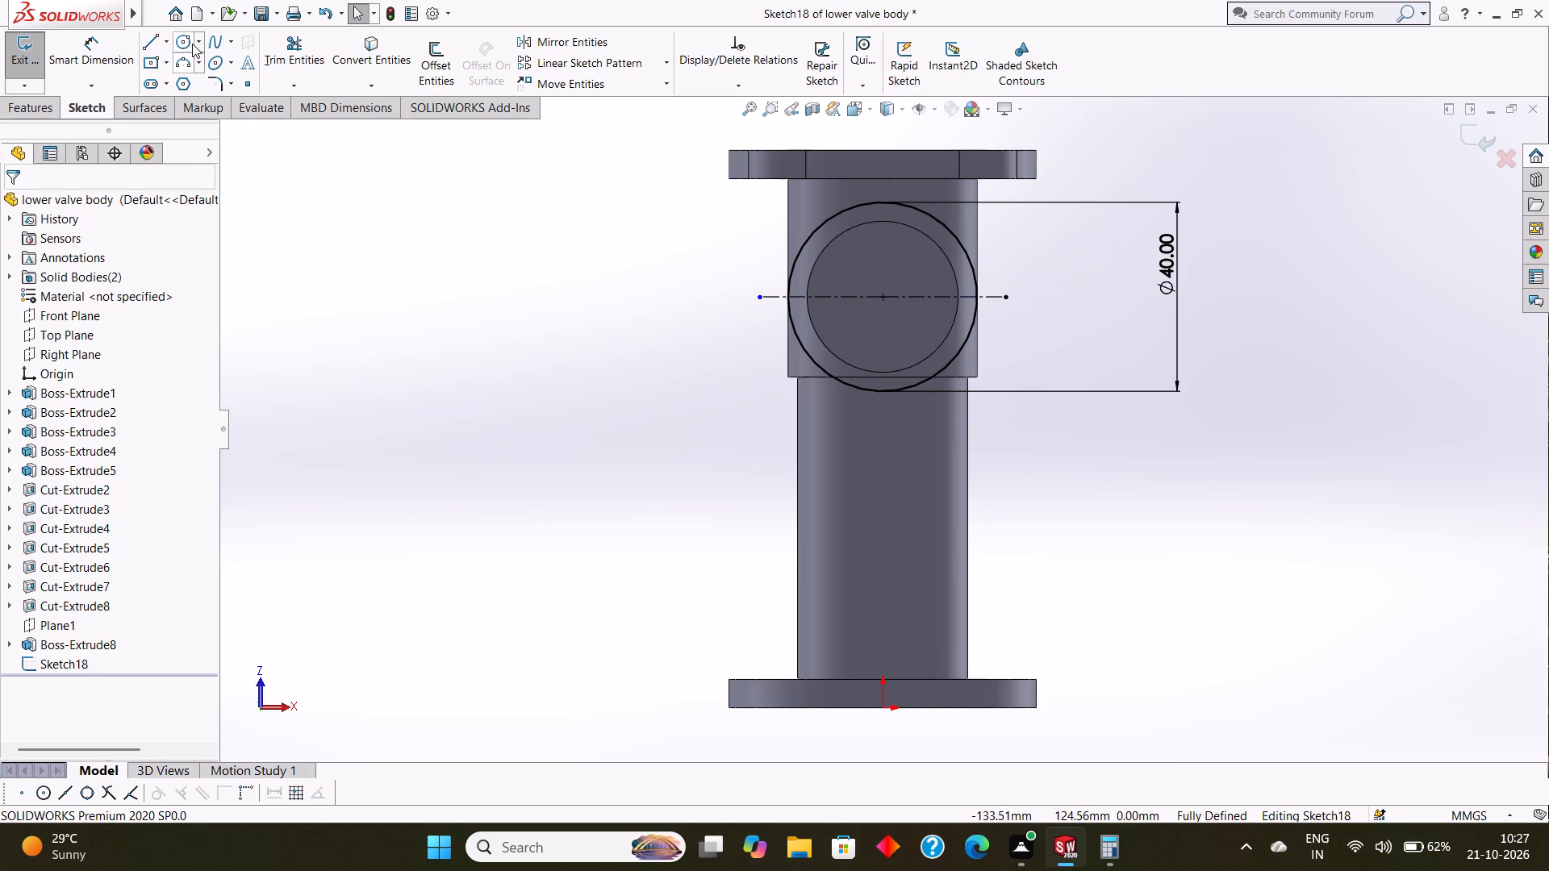
# Sketch two circles of 10 mm radius, one centred on the outer end of each centerline.
pyautogui.click(185, 38)
pyautogui.scroll(-3, 861, 284)
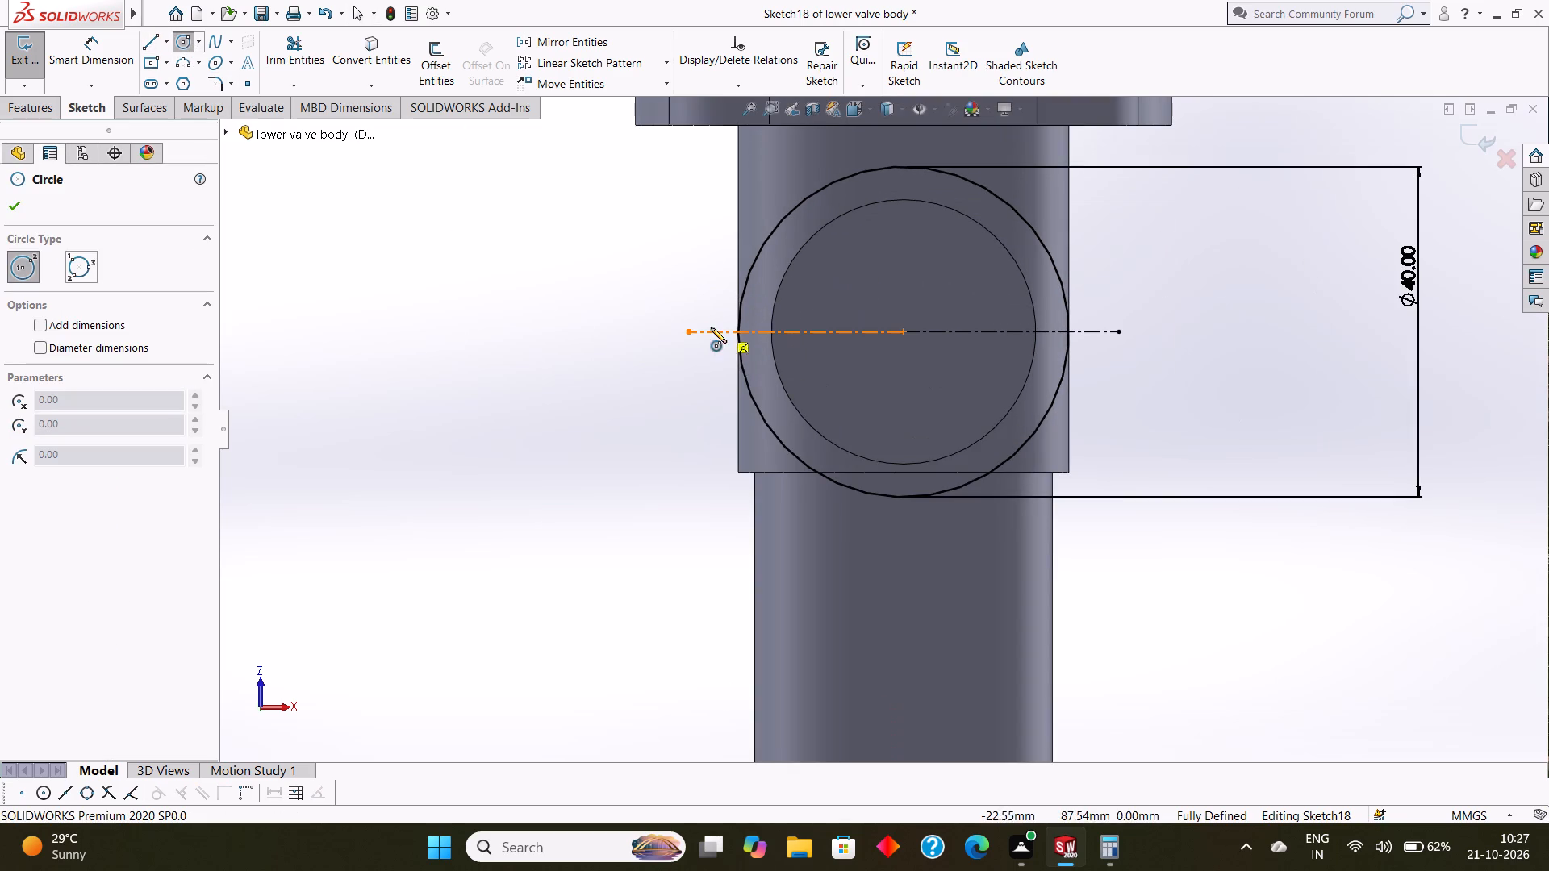
pyautogui.moveTo(688, 333); pyautogui.dragTo(714, 417)
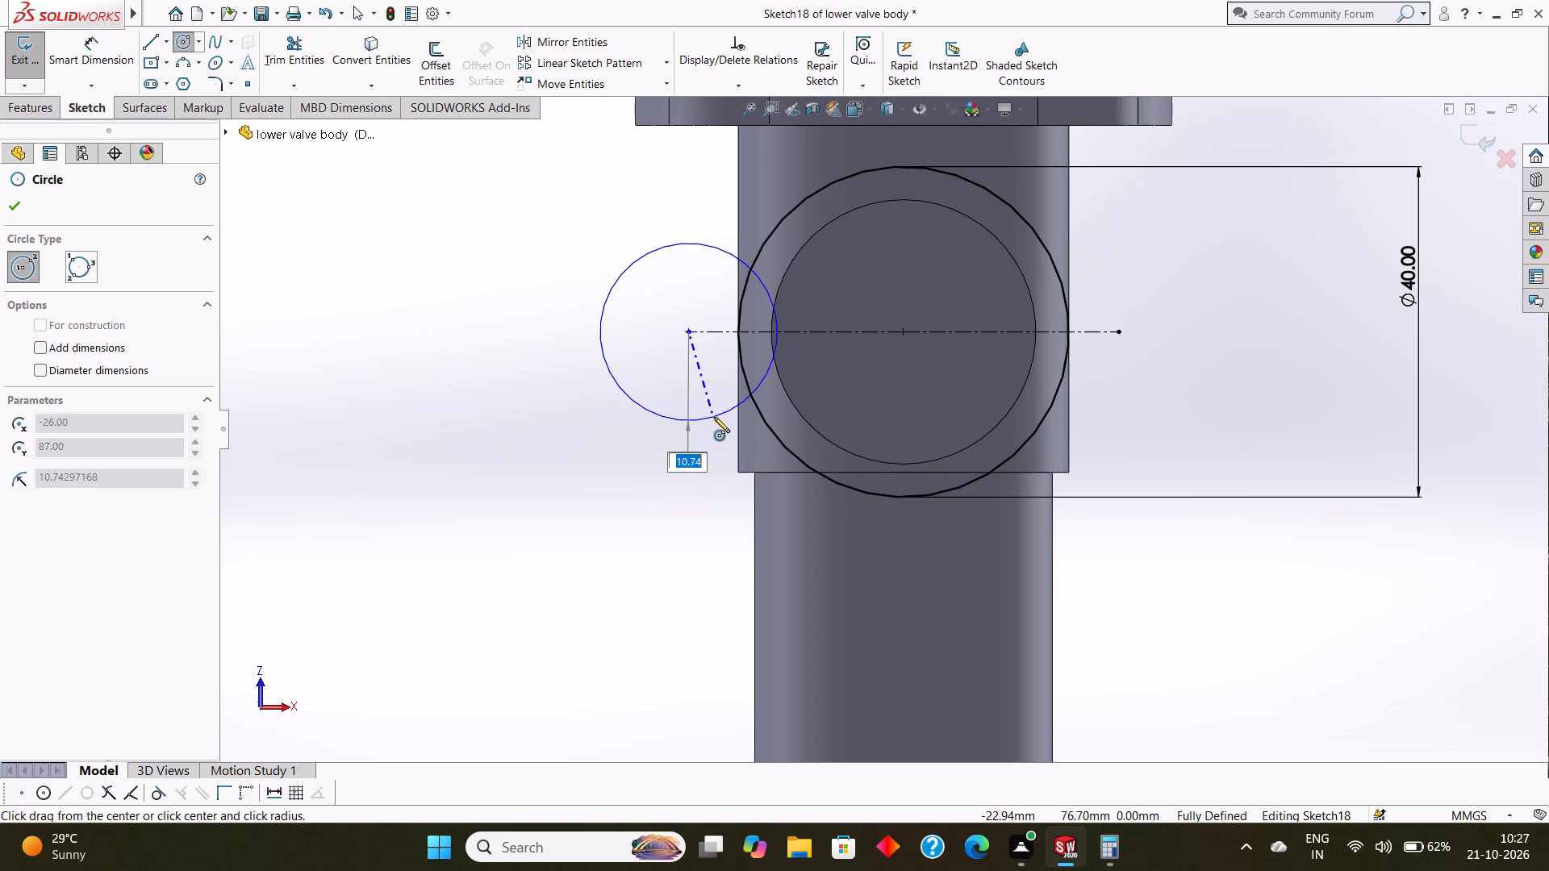
pyautogui.moveTo(714, 417); pyautogui.dragTo(714, 419)
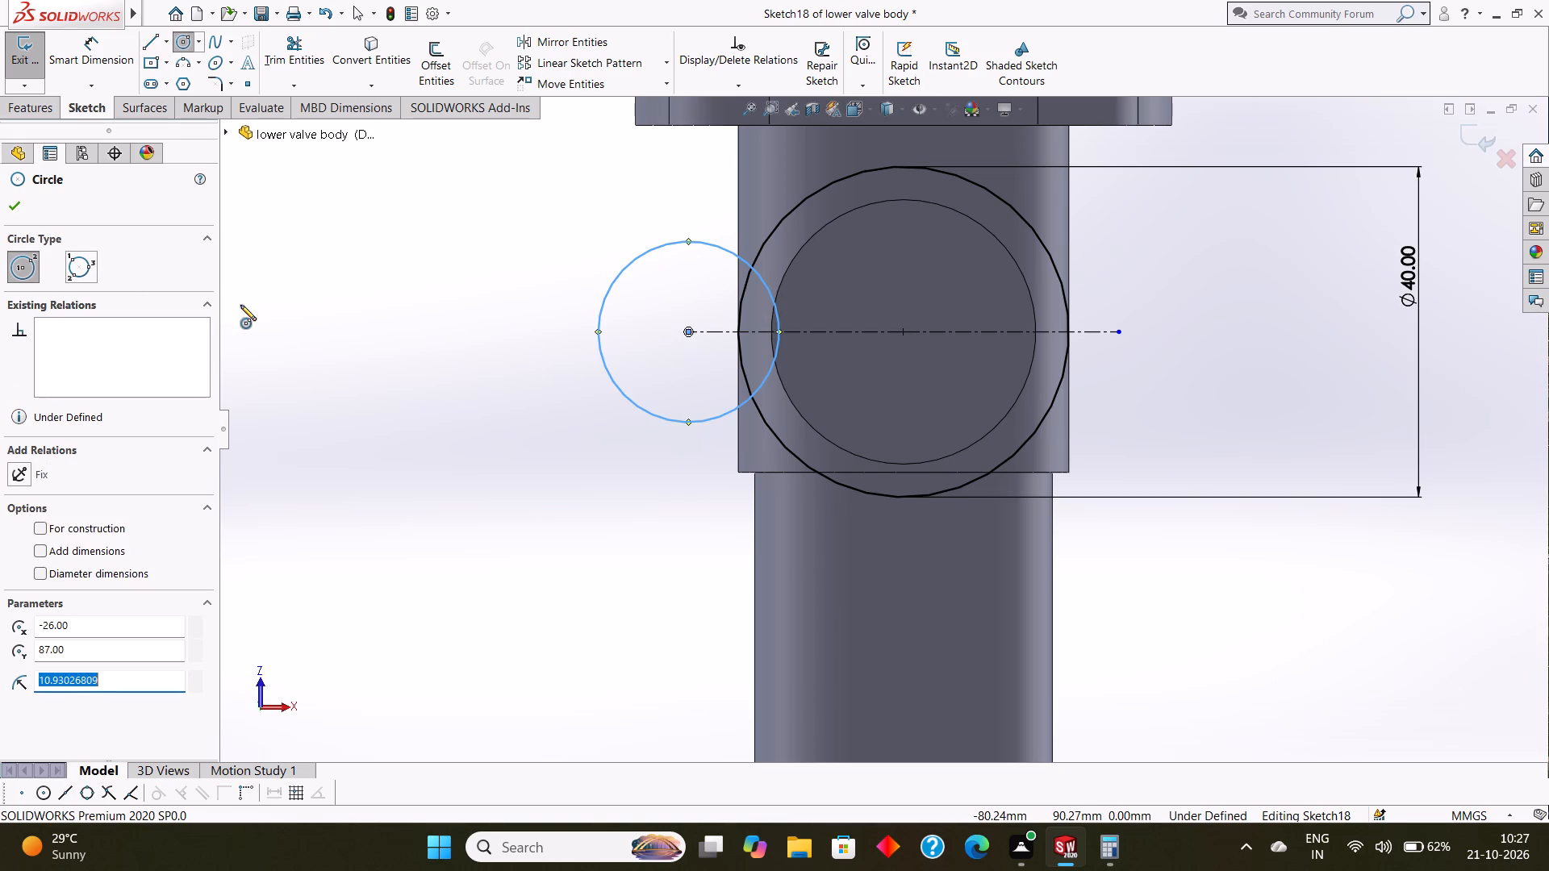
pyautogui.write('10')
pyautogui.press('Return')
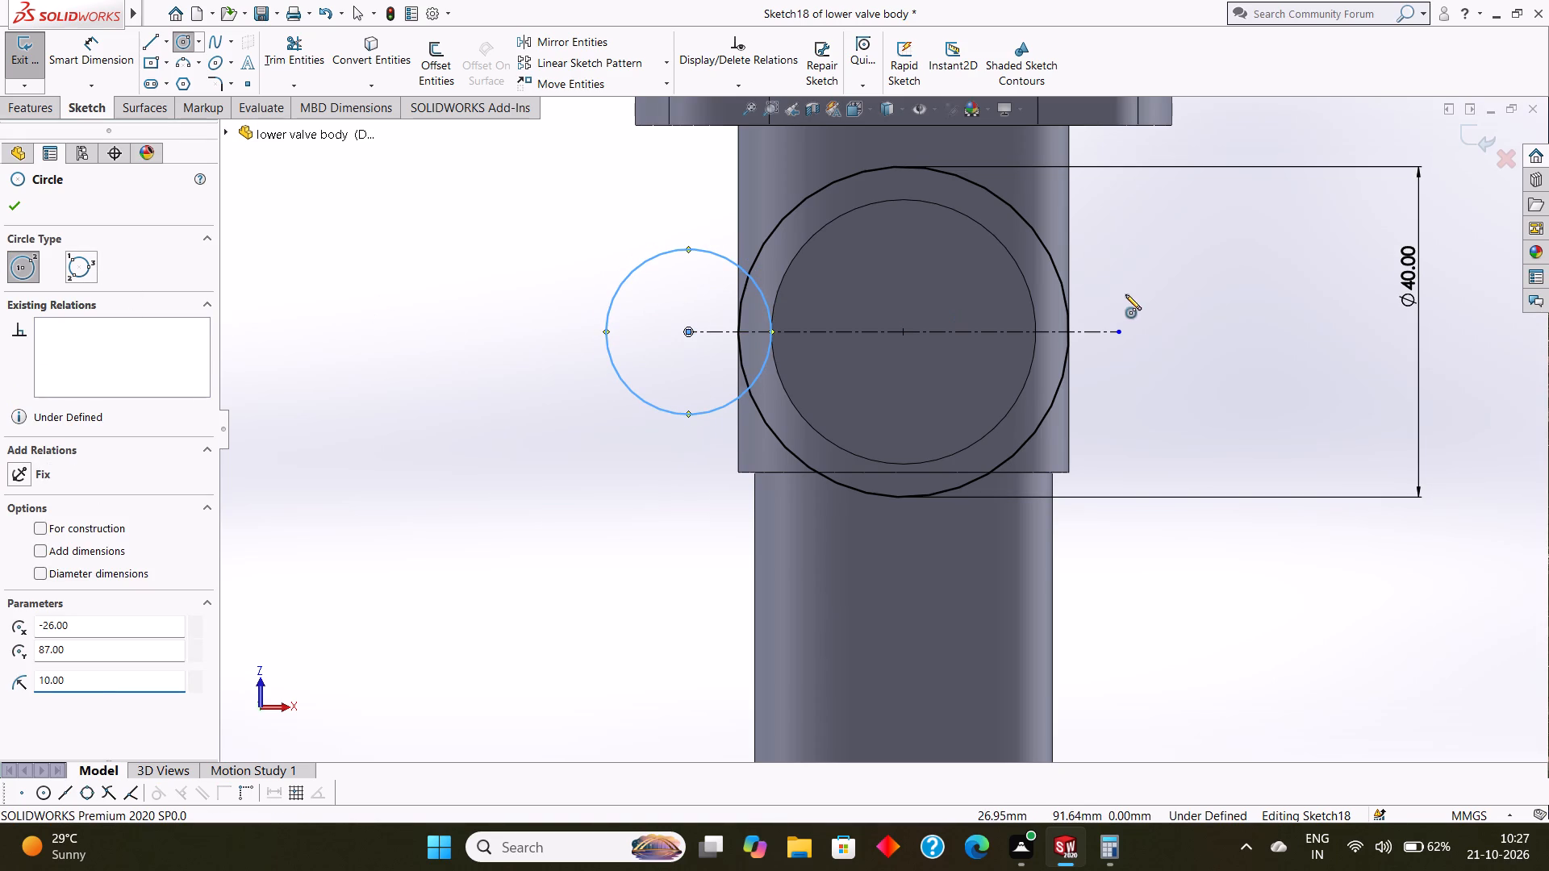
pyautogui.moveTo(1119, 330); pyautogui.dragTo(1156, 401)
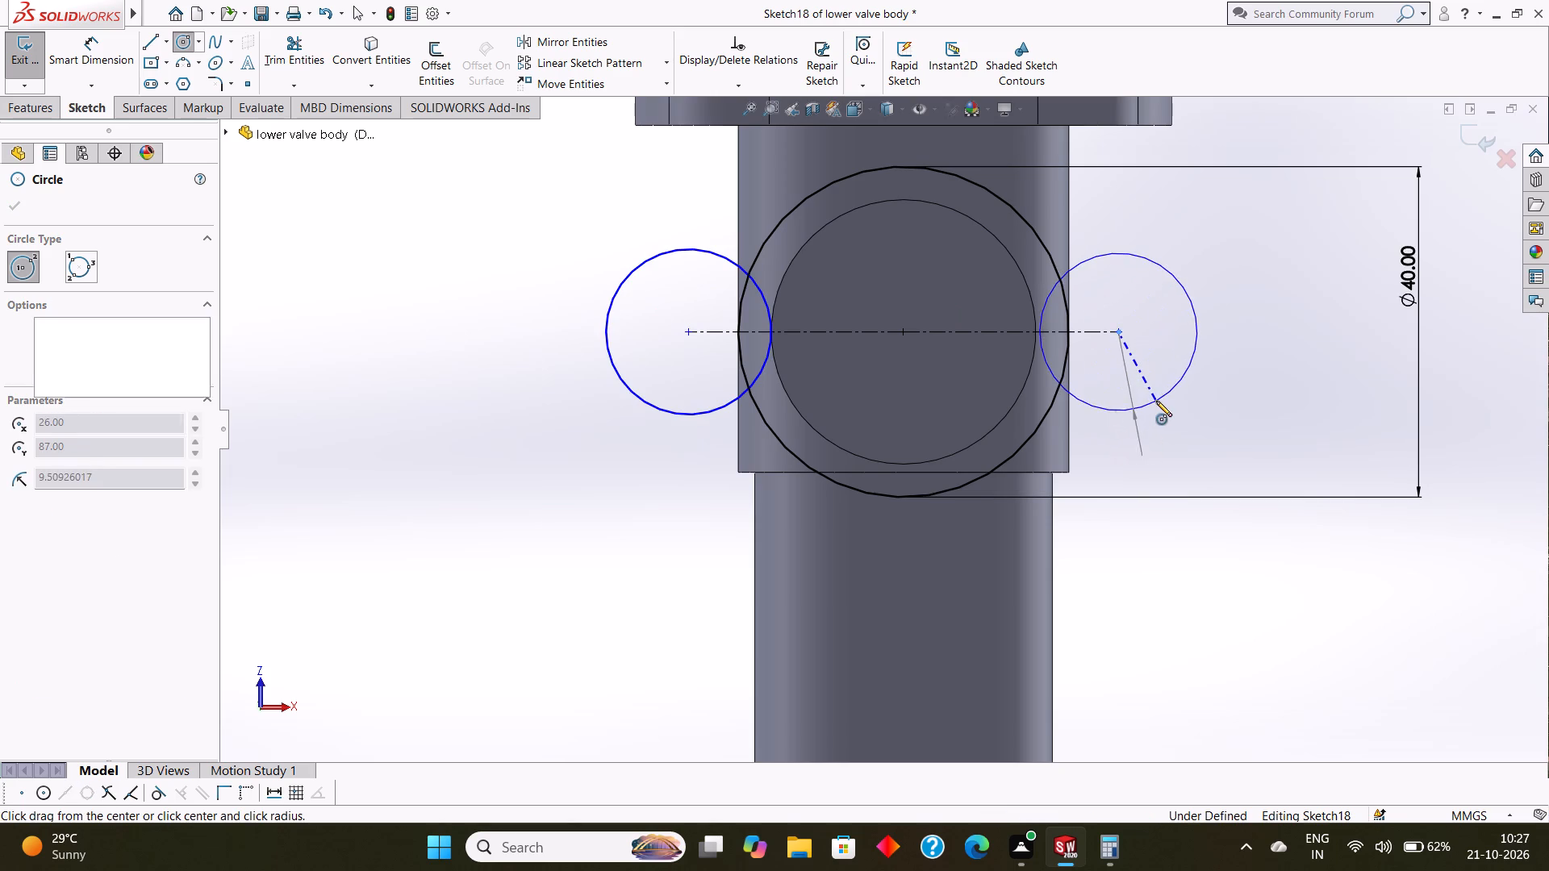
pyautogui.write('10')
pyautogui.press('Return')
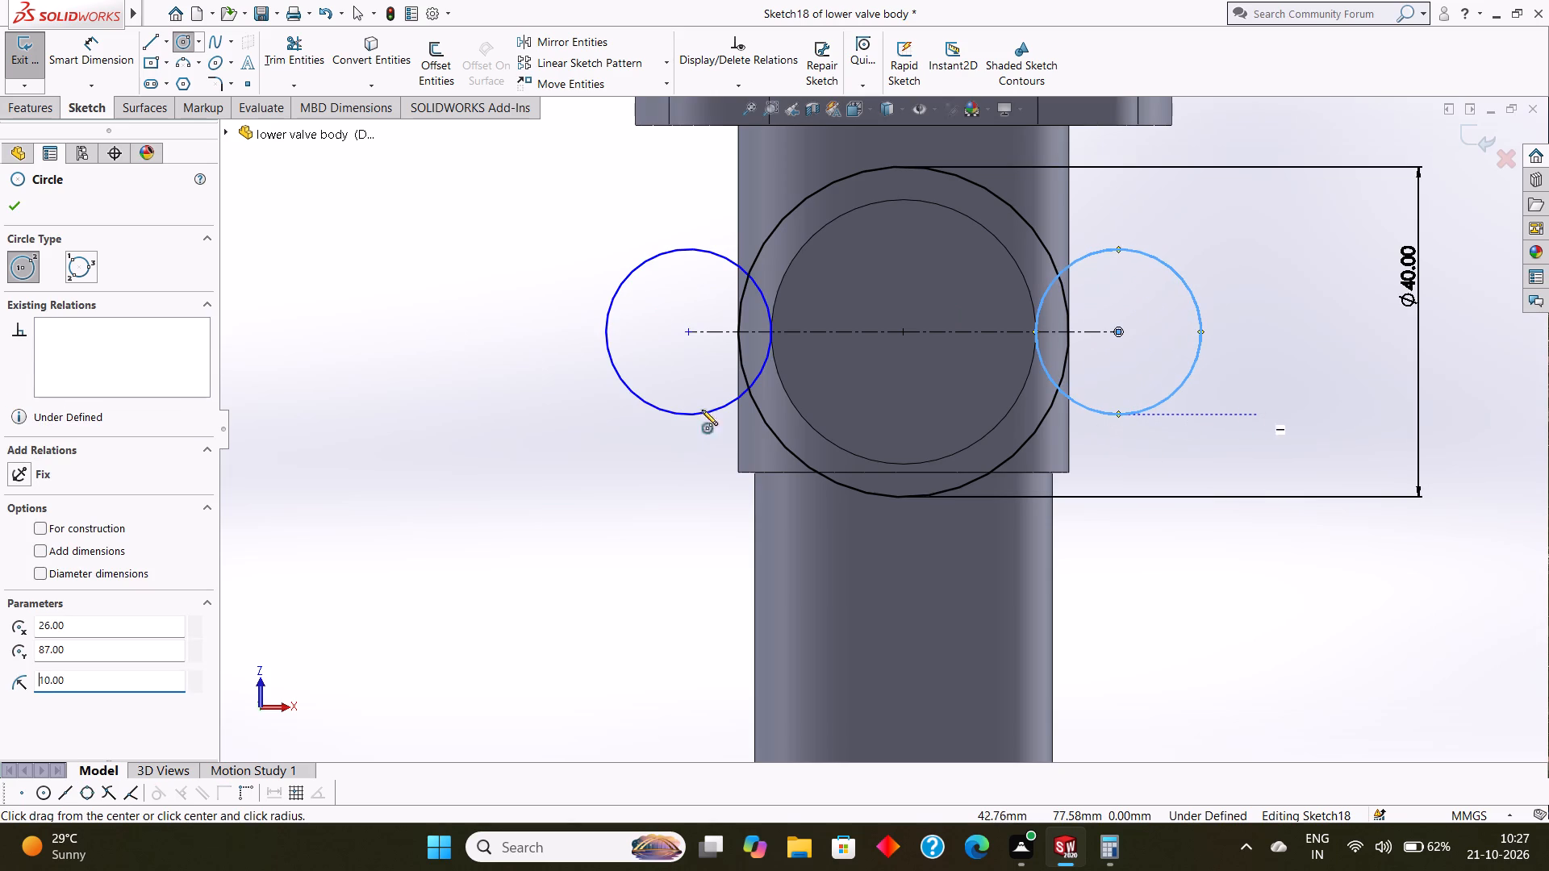
pyautogui.click(18, 205)
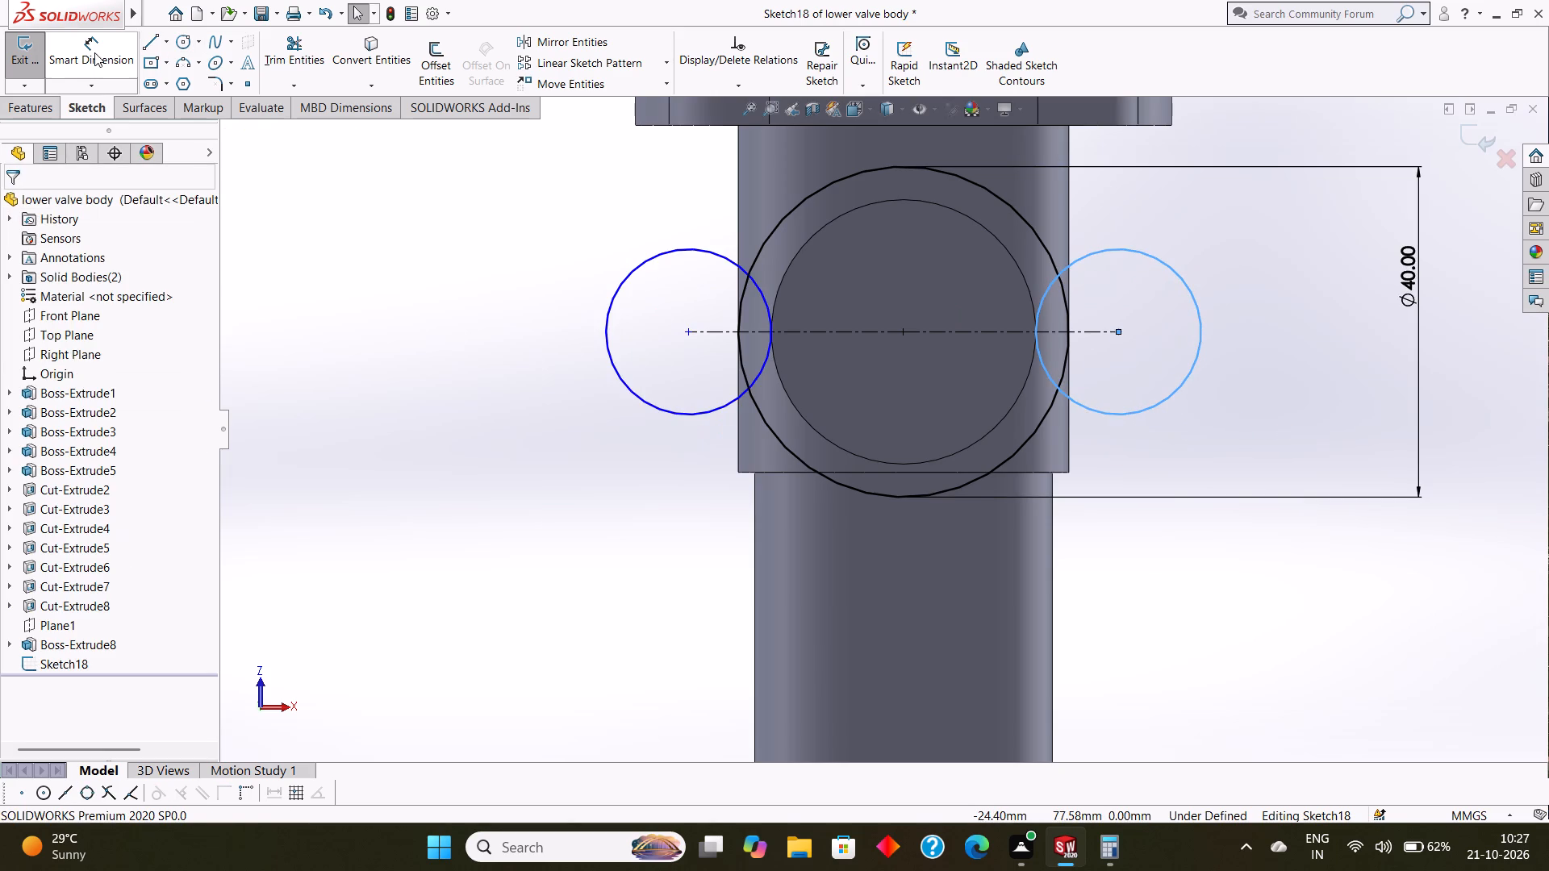
# Dimension the diameters of both small side circles at 20 mm.
pyautogui.click(94, 52)
pyautogui.click(643, 260)
pyautogui.click(603, 198)
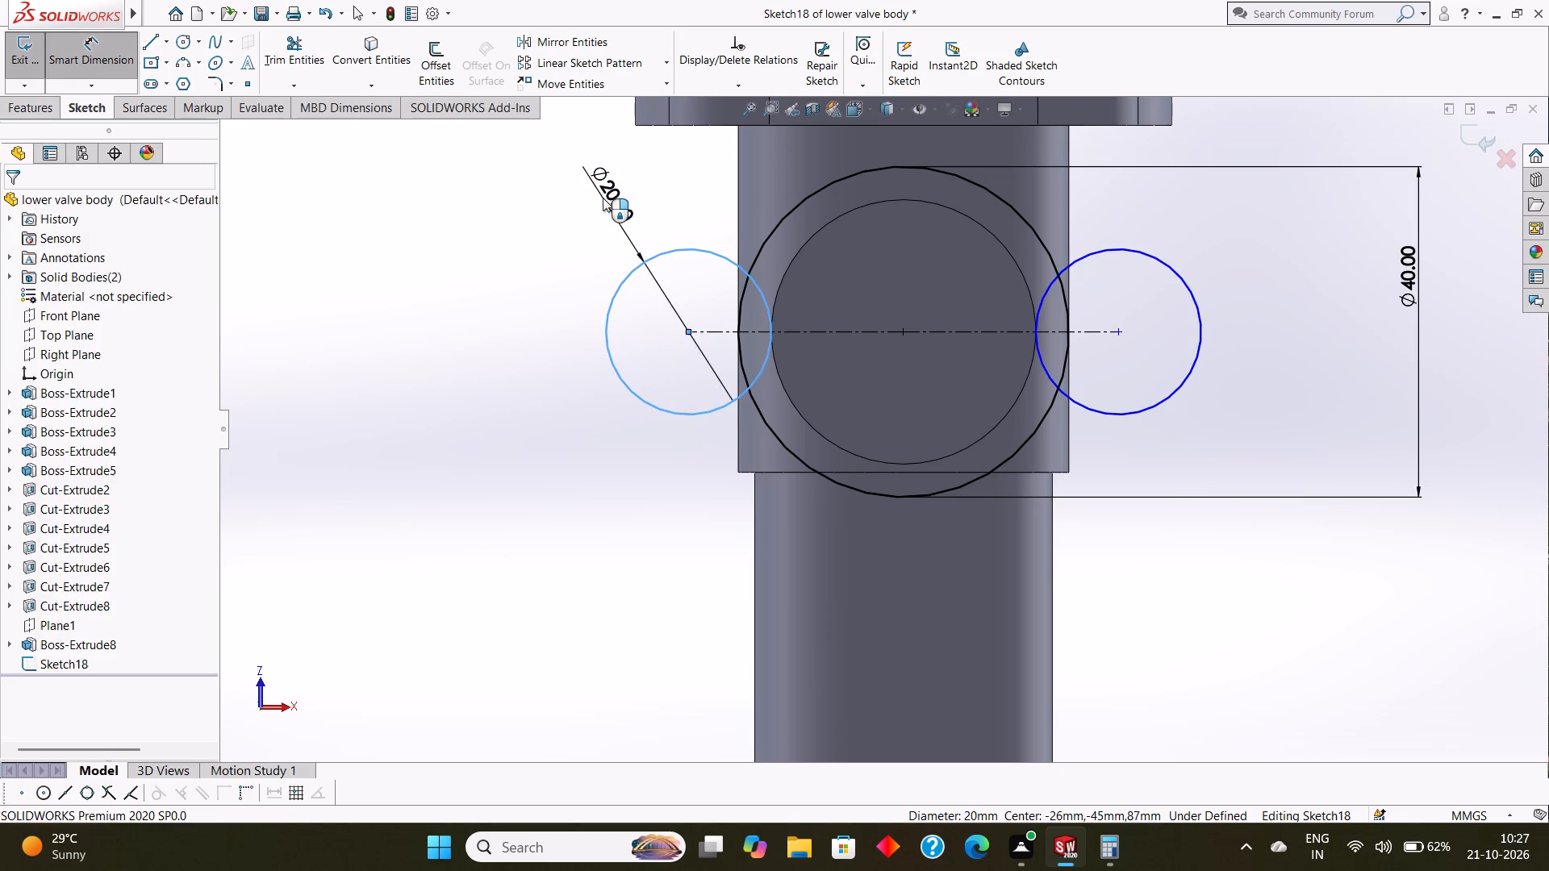
pyautogui.click(526, 169)
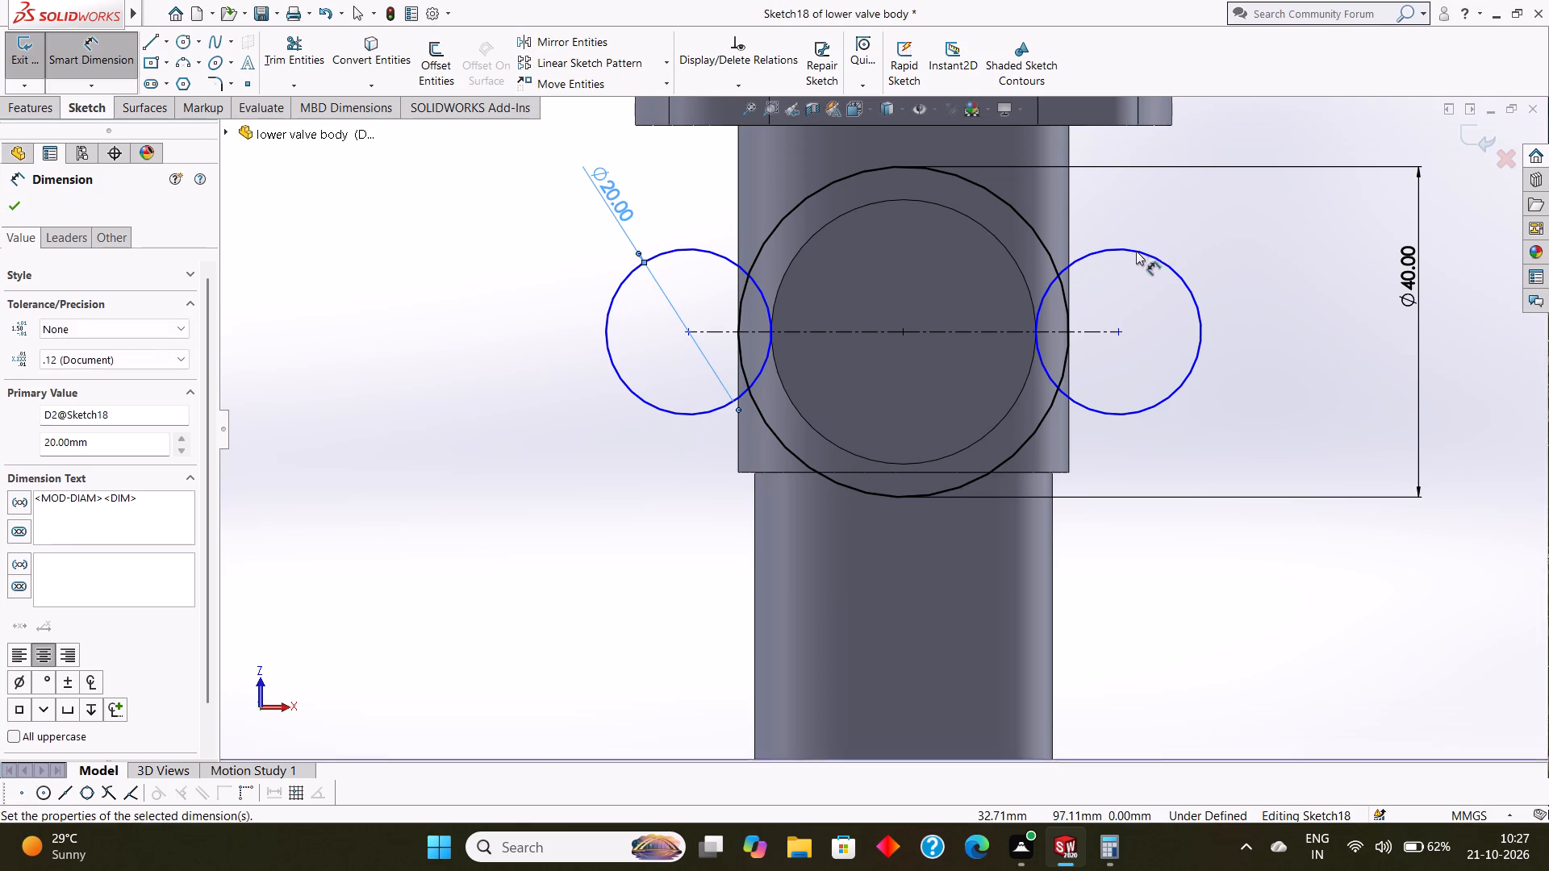
pyautogui.click(1135, 252)
pyautogui.click(1247, 216)
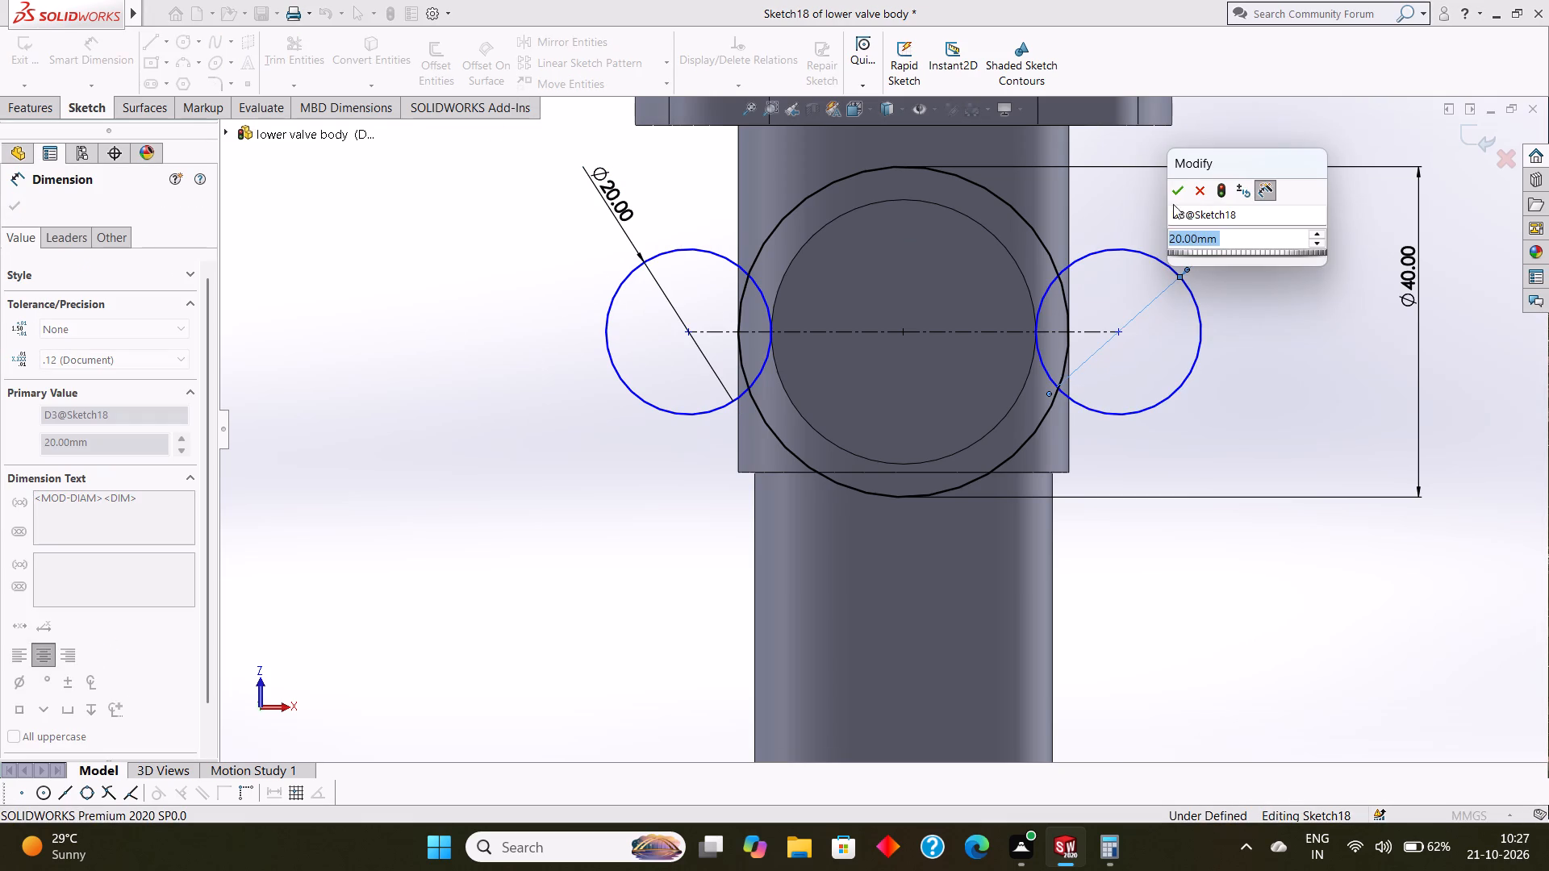
pyautogui.click(1174, 192)
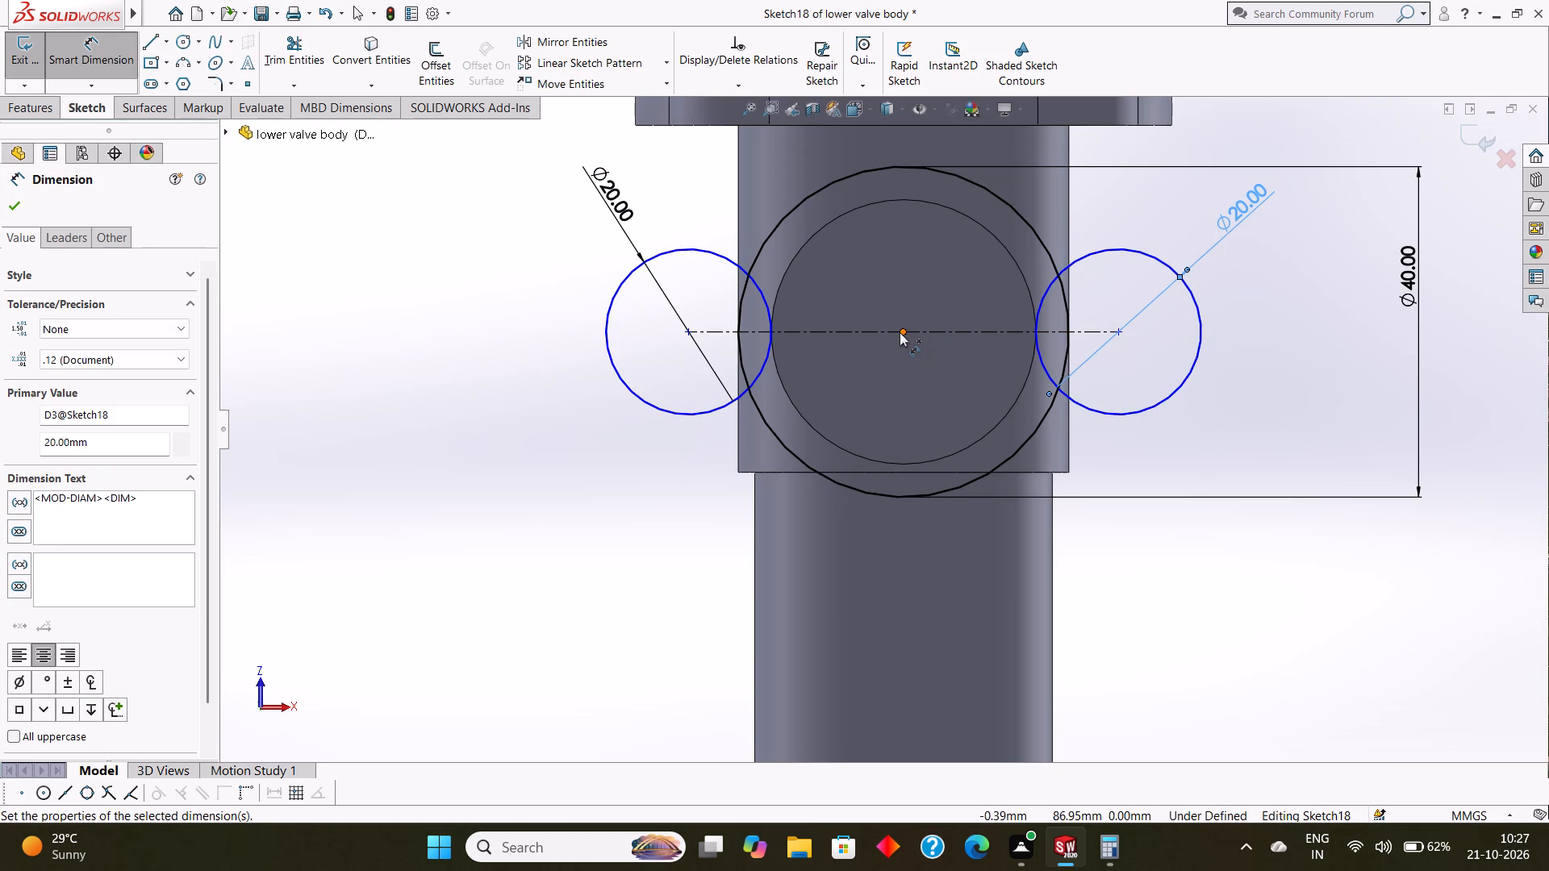
# Dimension the horizontal distance from the large circle's centre to each small circle's centre at 26 mm.
pyautogui.click(900, 332)
pyautogui.click(689, 334)
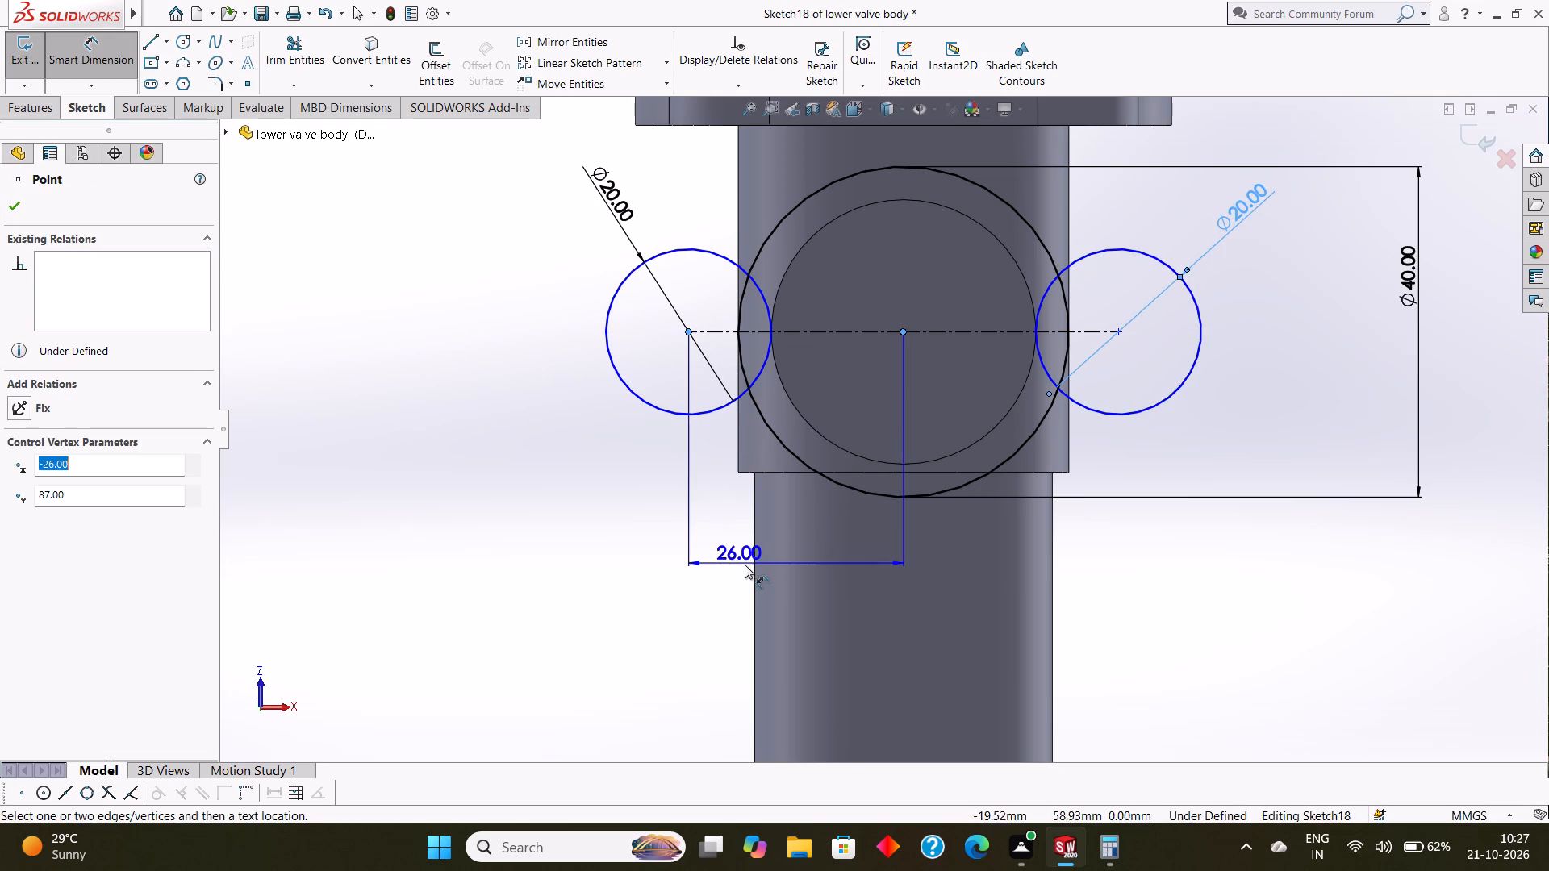
pyautogui.click(745, 565)
pyautogui.click(678, 540)
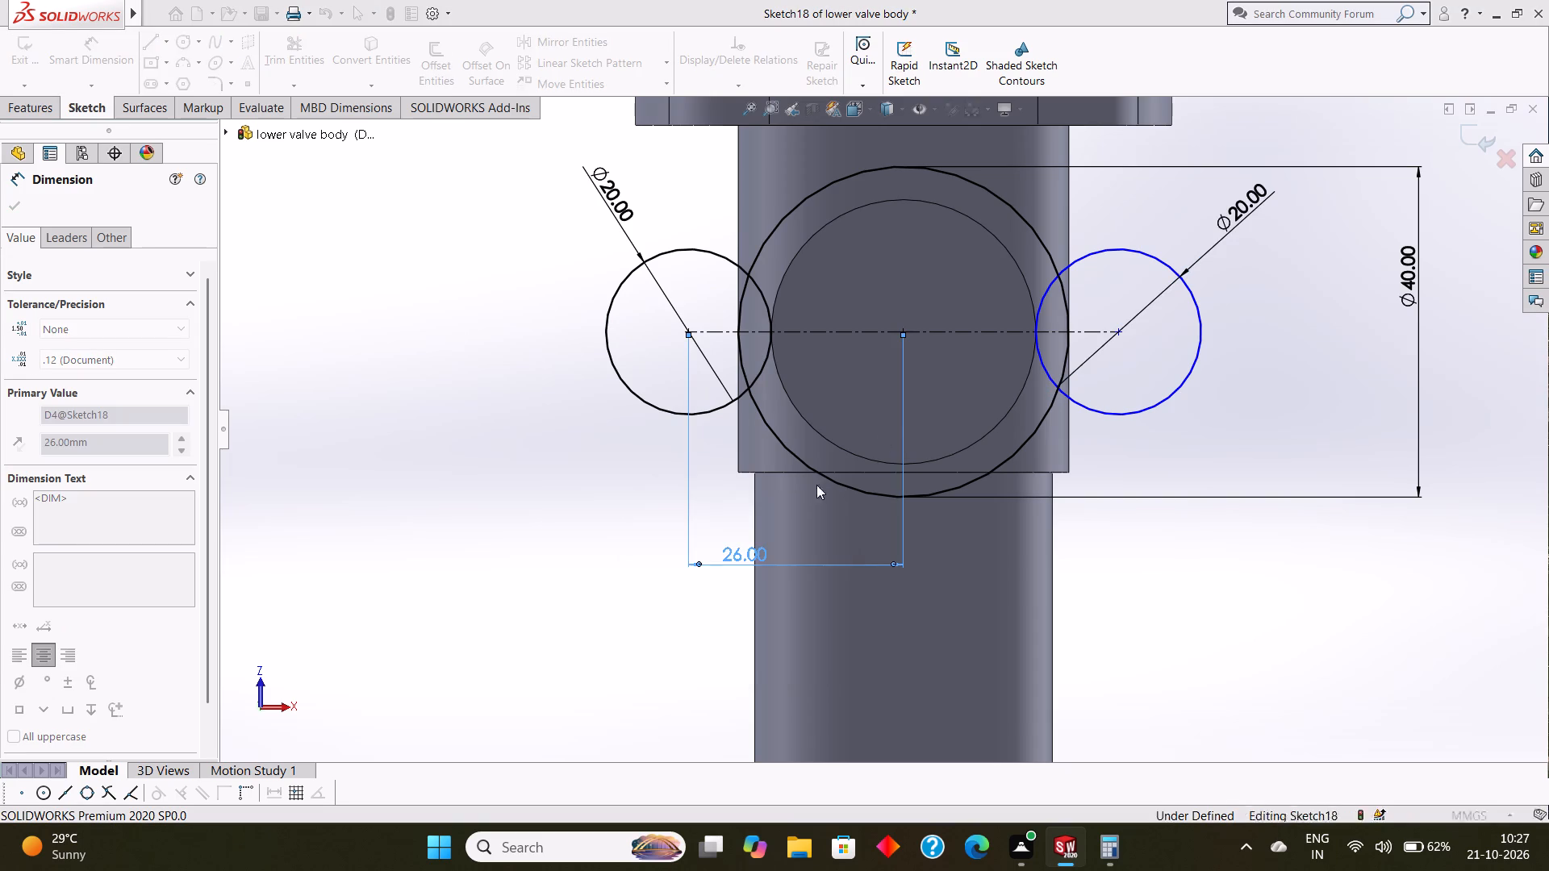
pyautogui.click(904, 331)
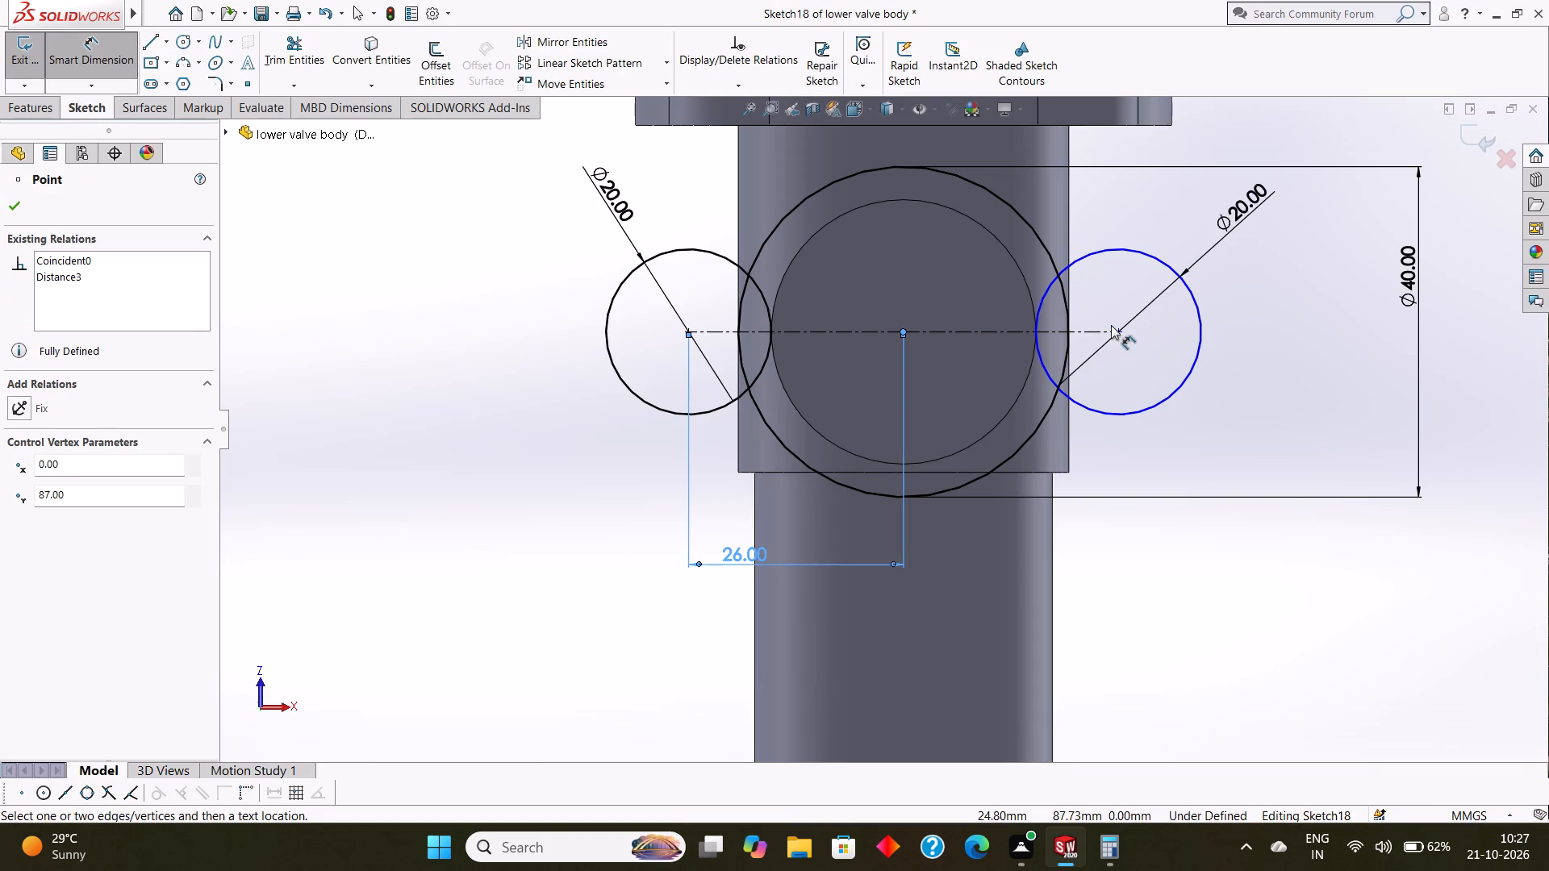
pyautogui.click(1117, 329)
pyautogui.click(1092, 527)
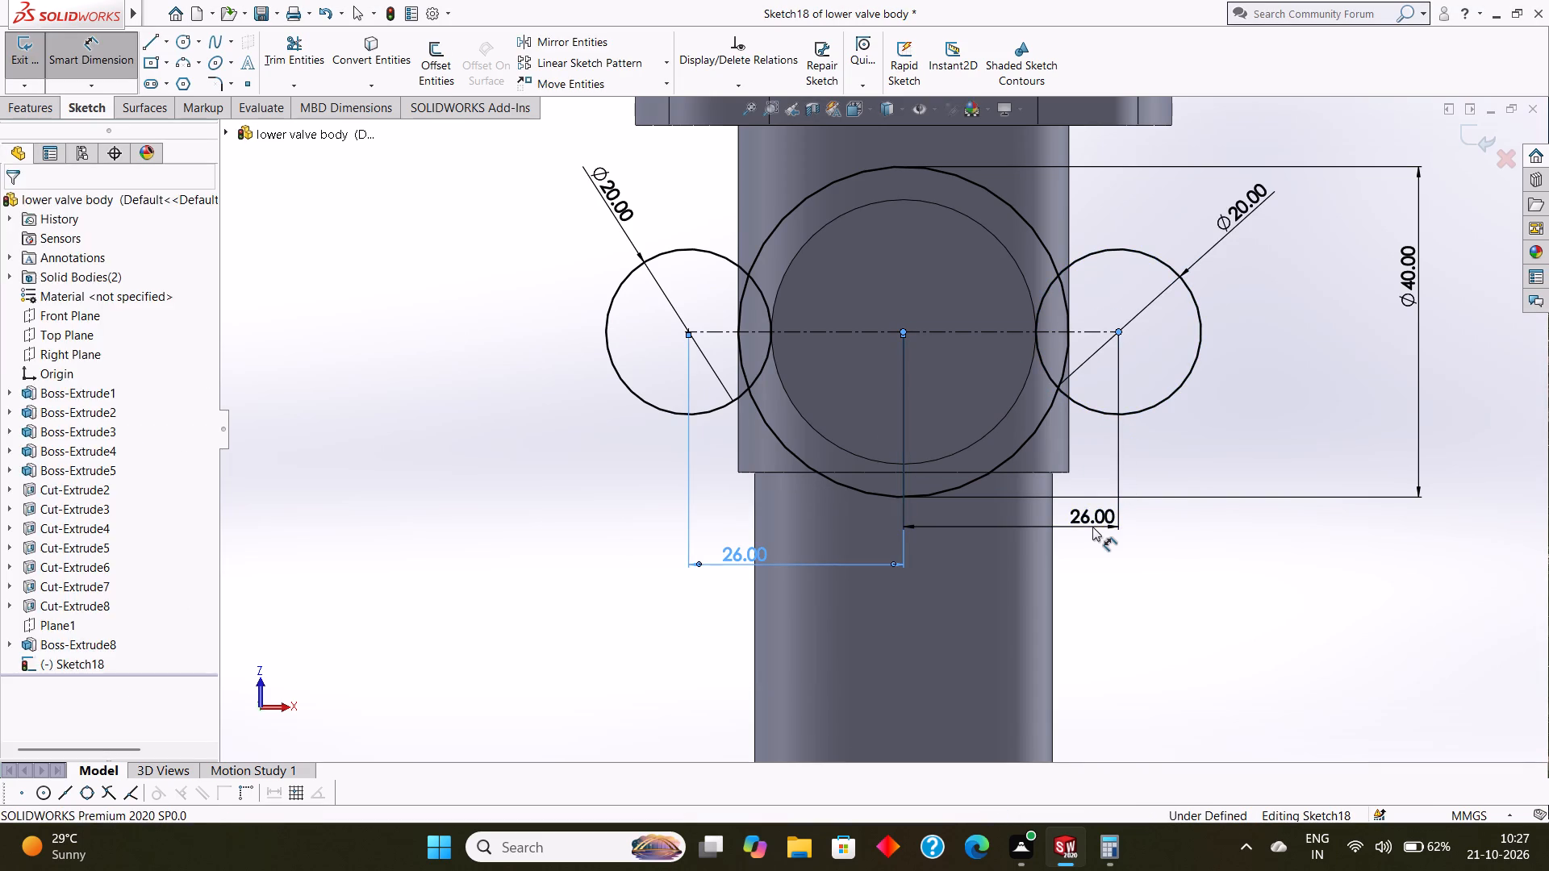
pyautogui.click(1023, 502)
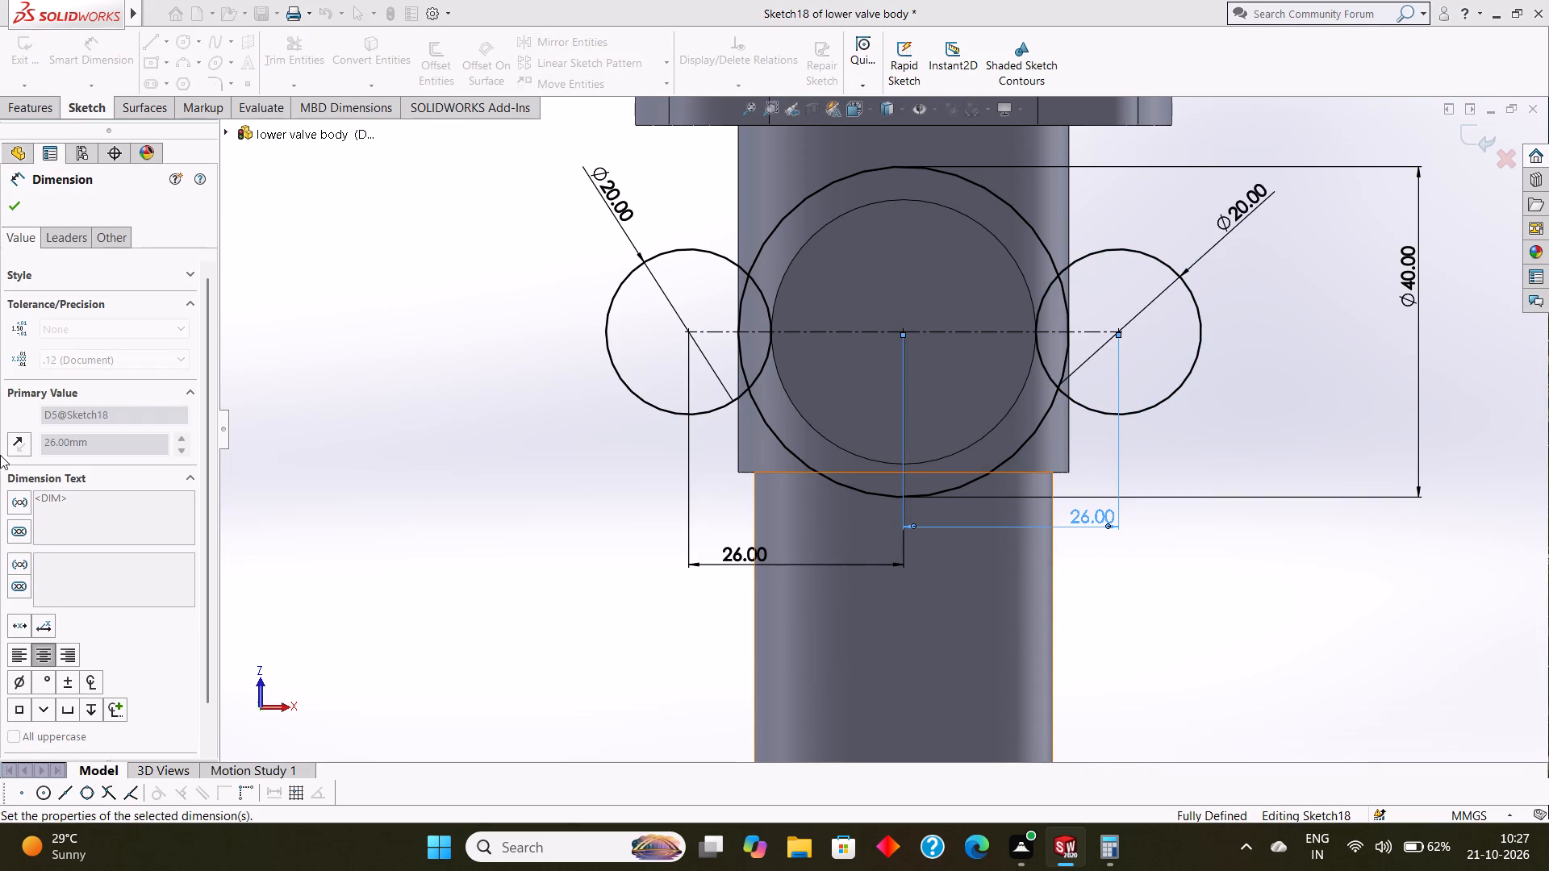
pyautogui.click(9, 204)
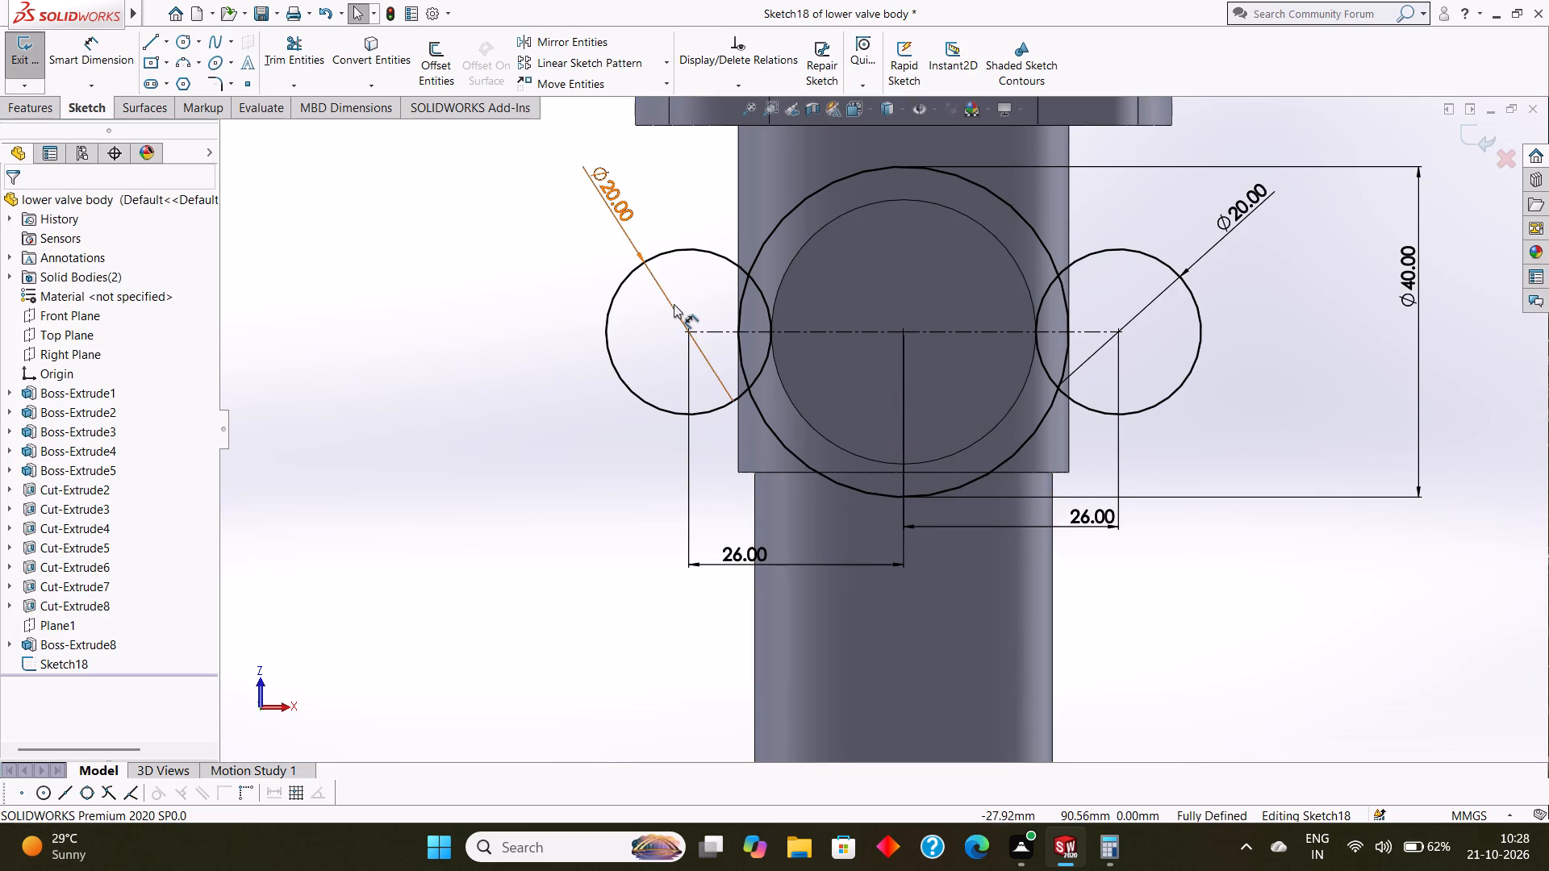
# Sketch two upper tangent lines, each about 24 mm long, joining the 40 mm circle to the small circle on either side.
pyautogui.scroll(1, 674, 305)
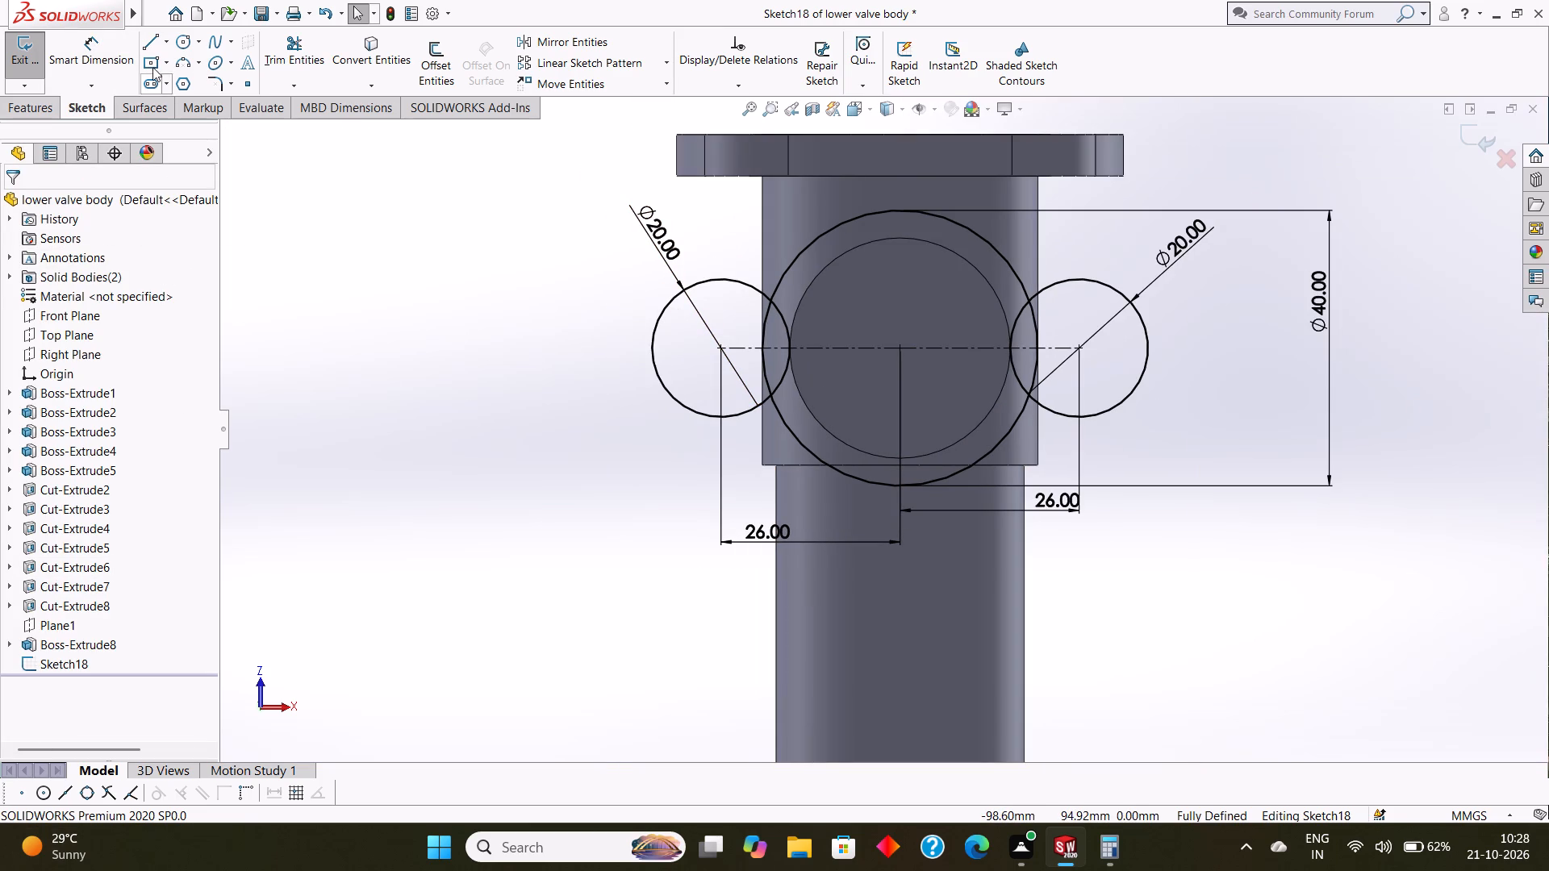
pyautogui.click(149, 44)
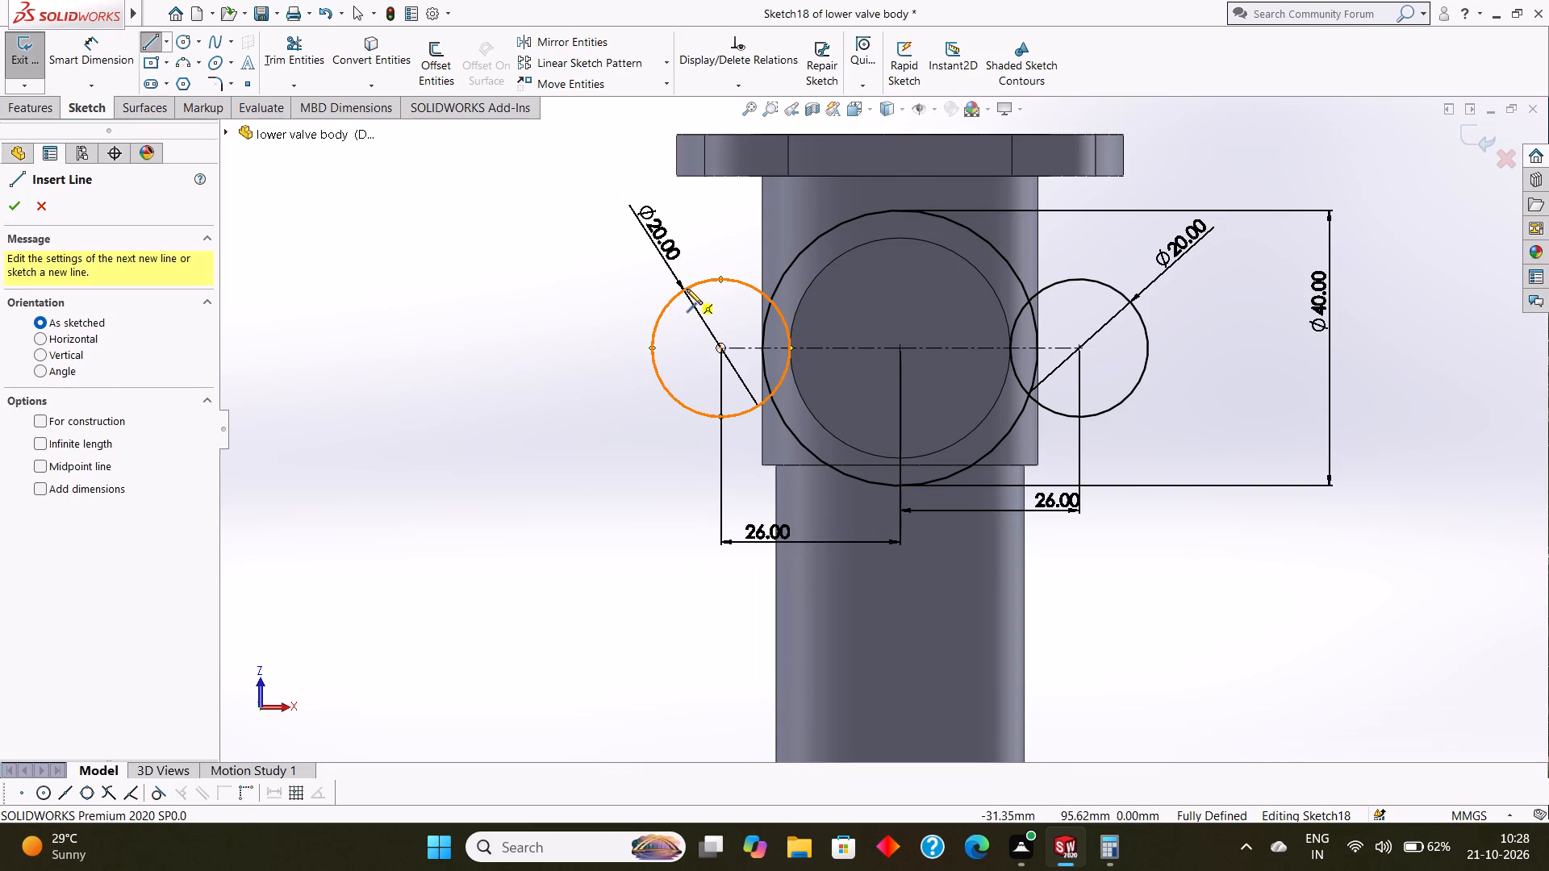
pyautogui.click(688, 289)
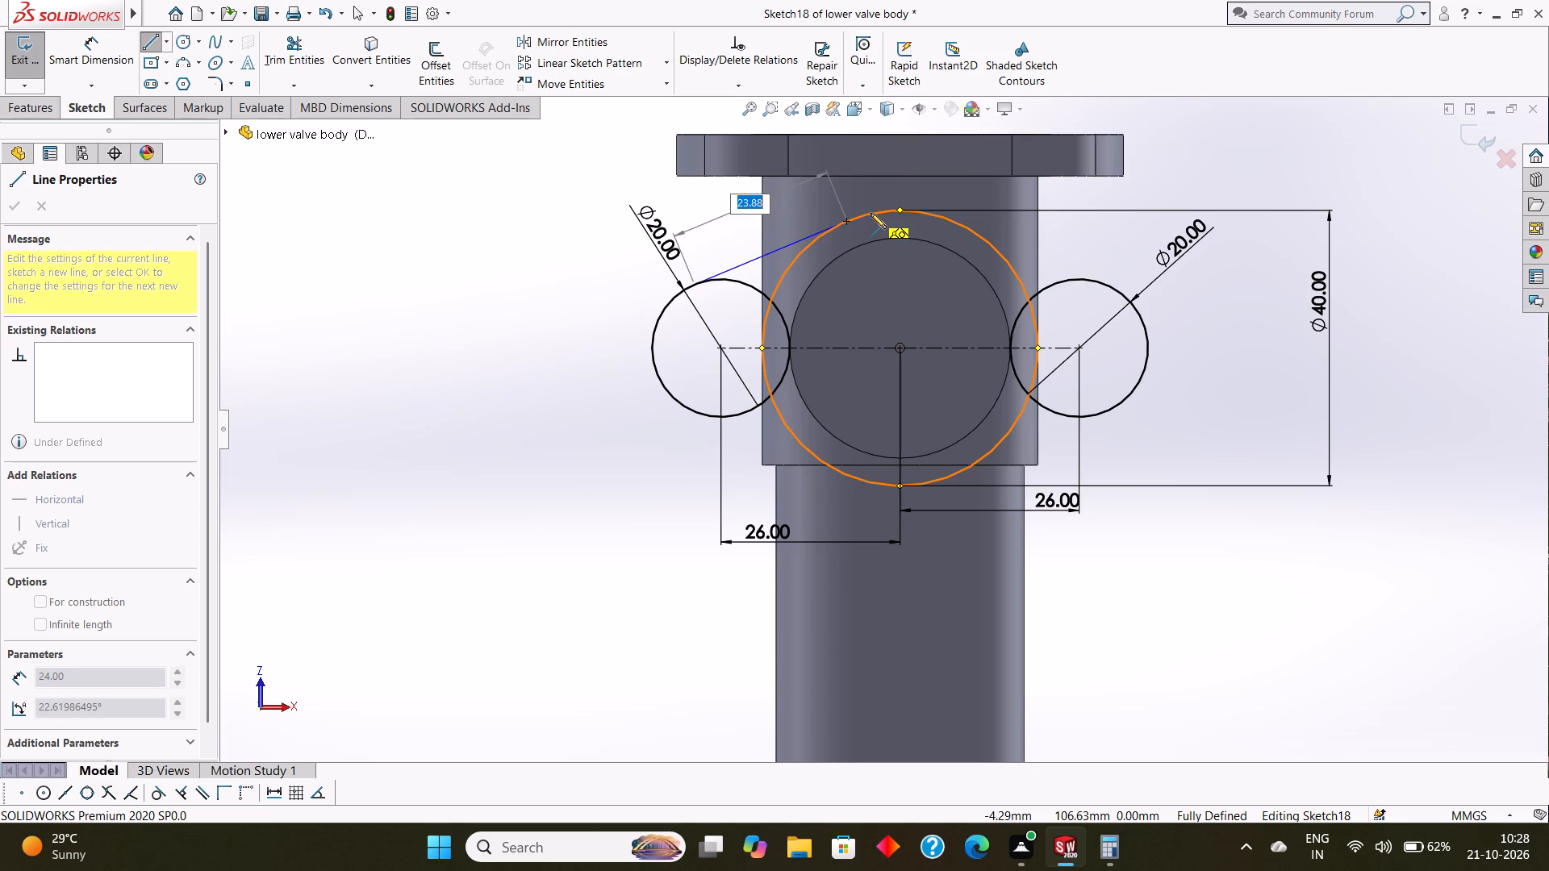
pyautogui.click(871, 213)
pyautogui.press('Escape')
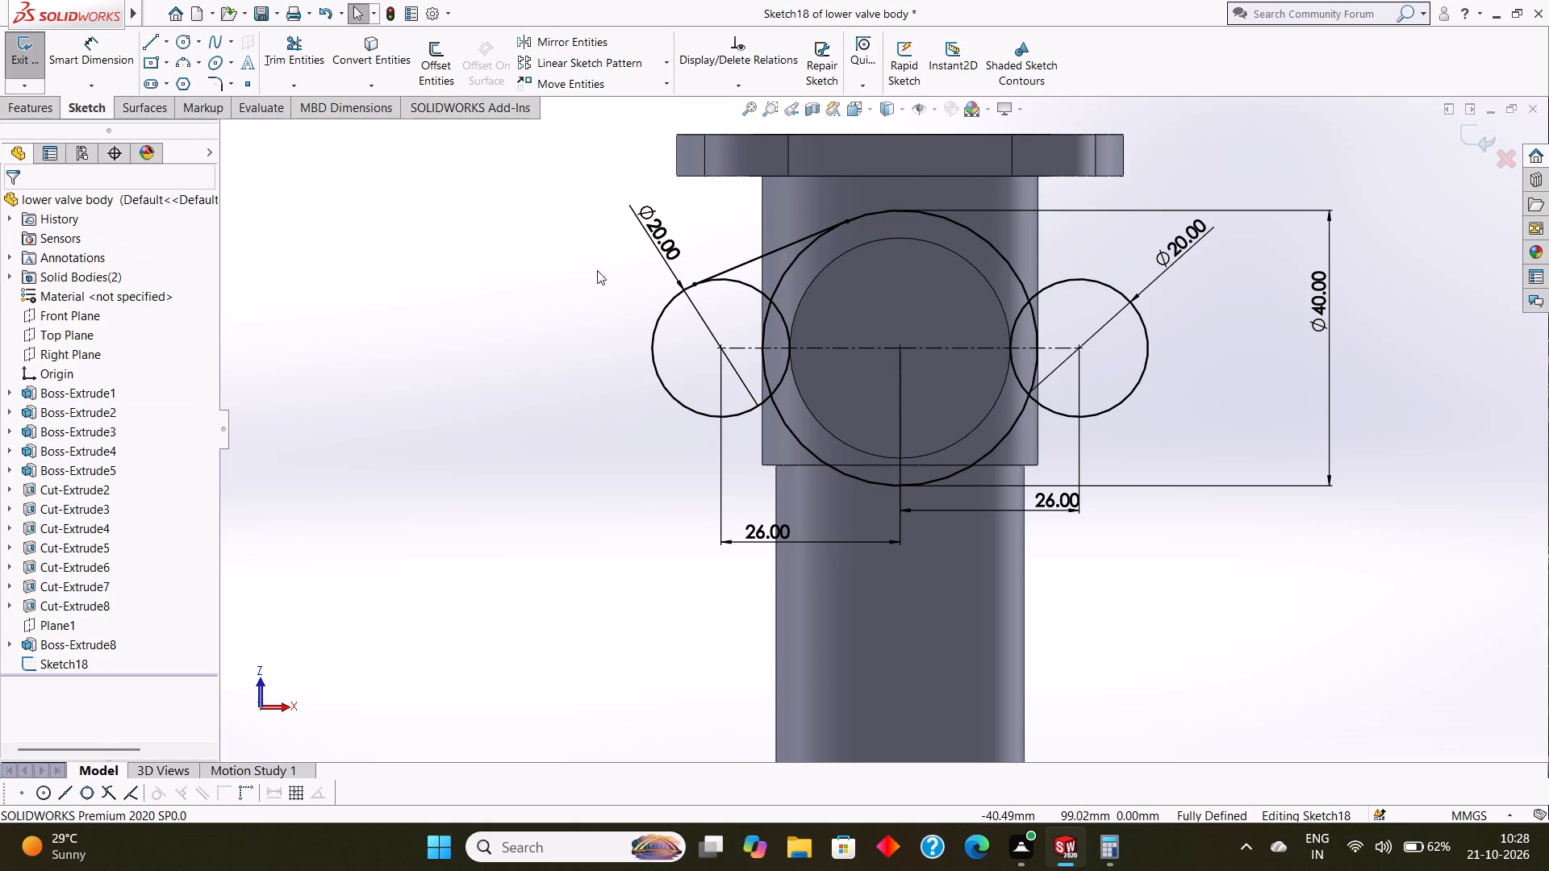
pyautogui.press('Return')
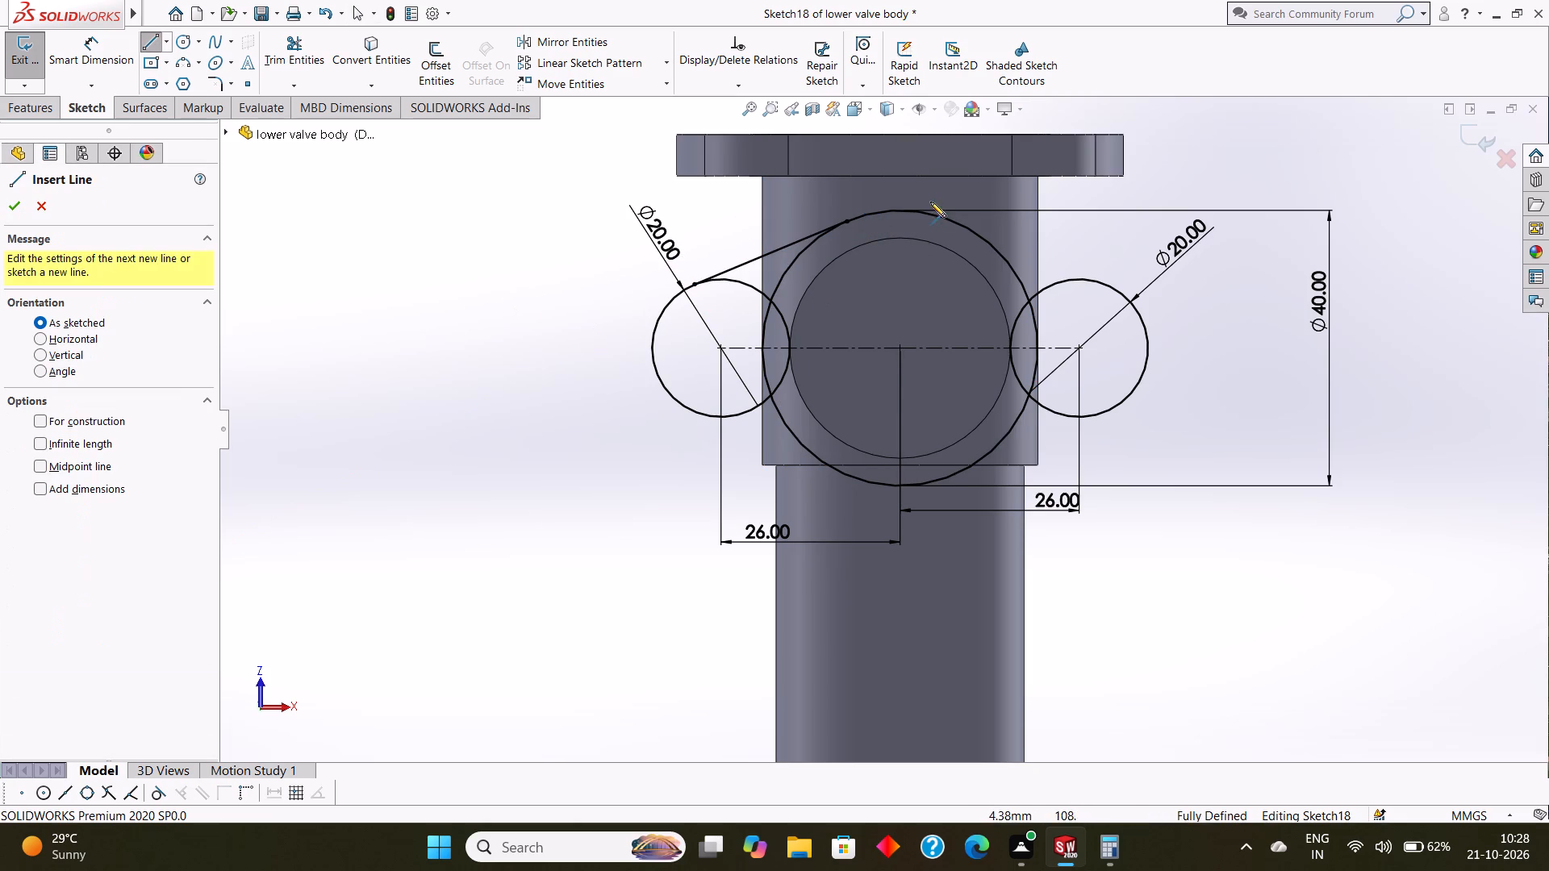
pyautogui.click(929, 214)
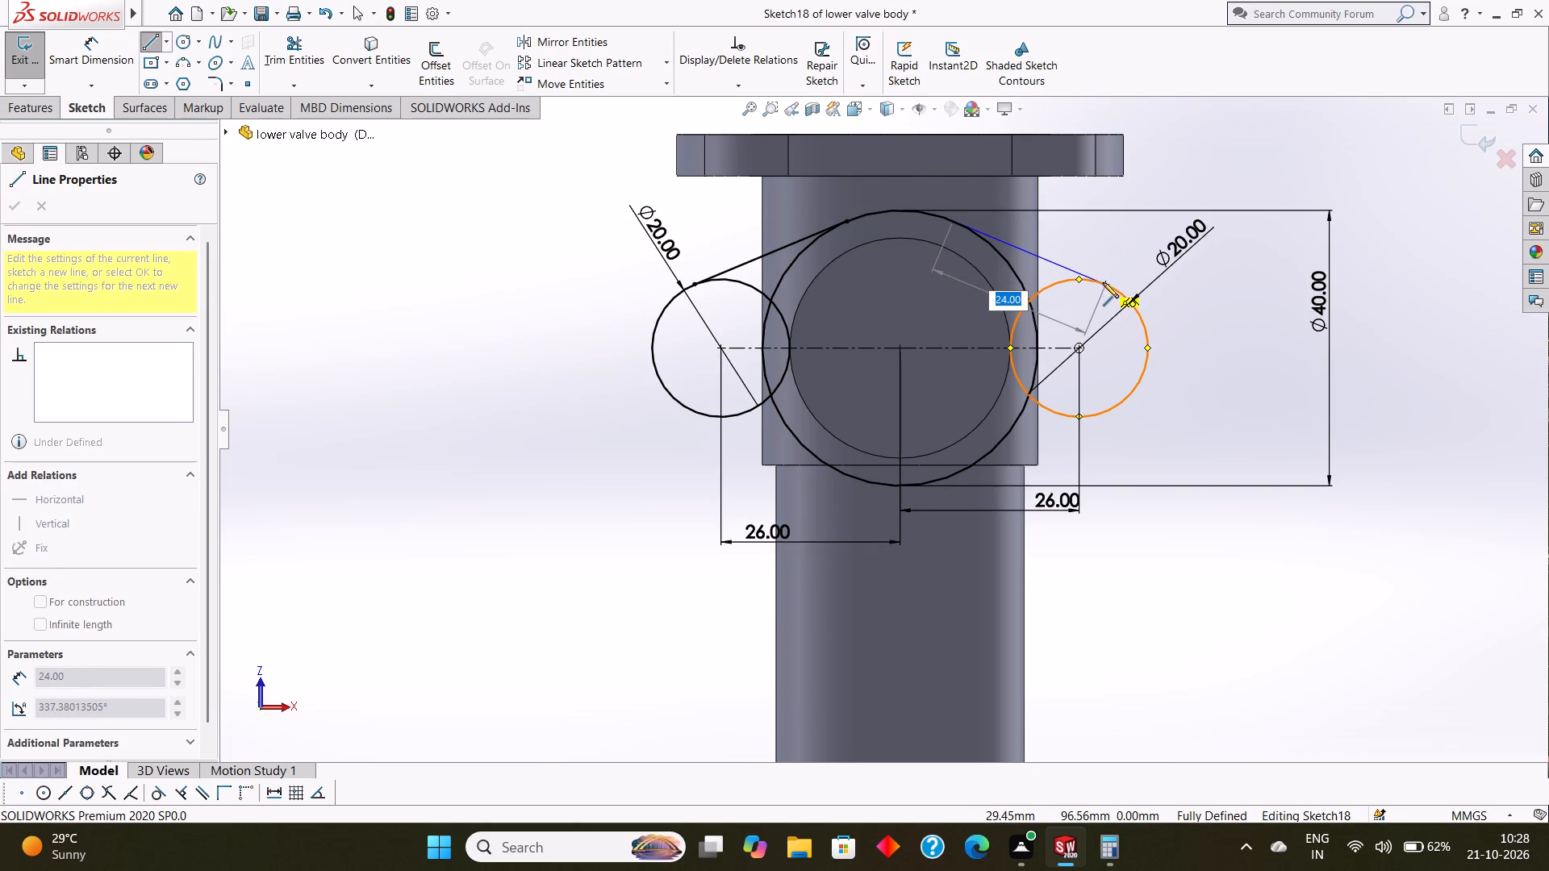
pyautogui.click(1103, 283)
pyautogui.press('Escape')
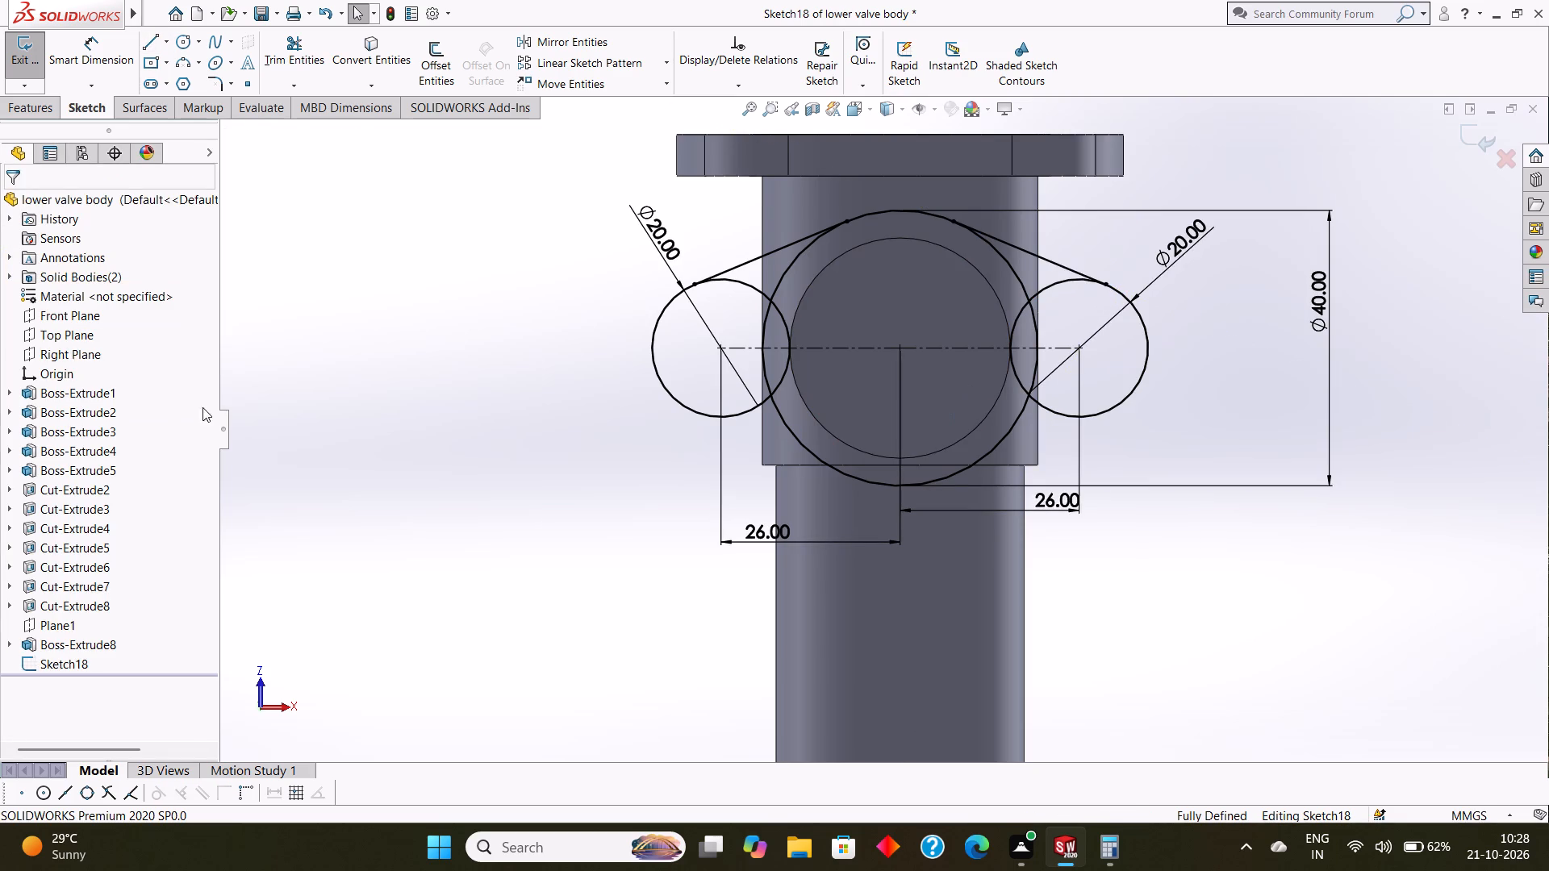
# Sketch two lower tangent lines, each about 24 mm long, joining the 40 mm circle to the small circle on either side.
pyautogui.press('Return')
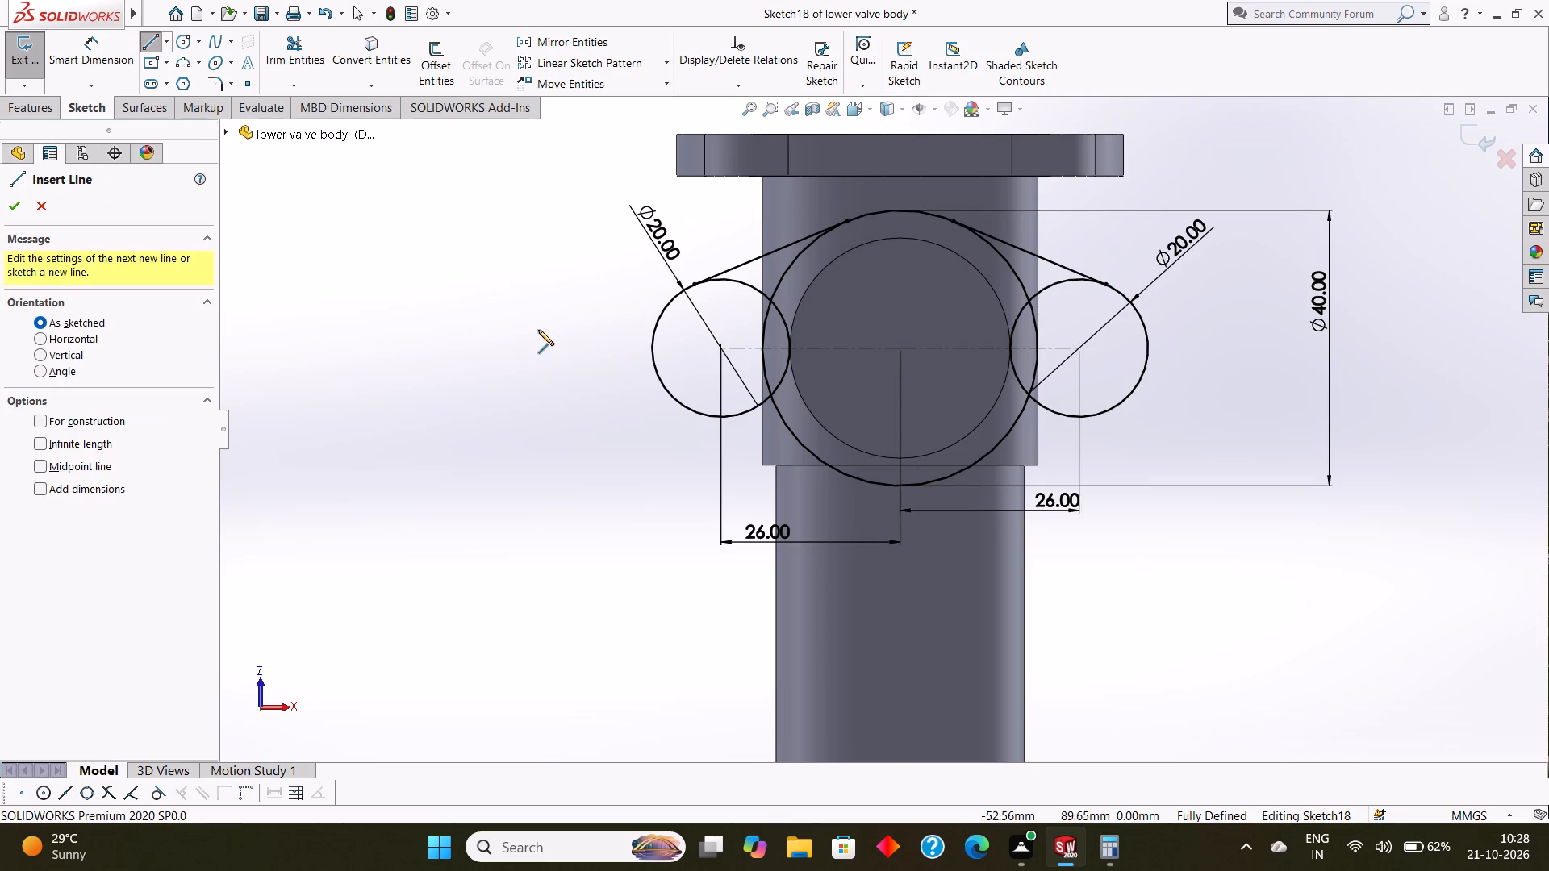
pyautogui.click(687, 409)
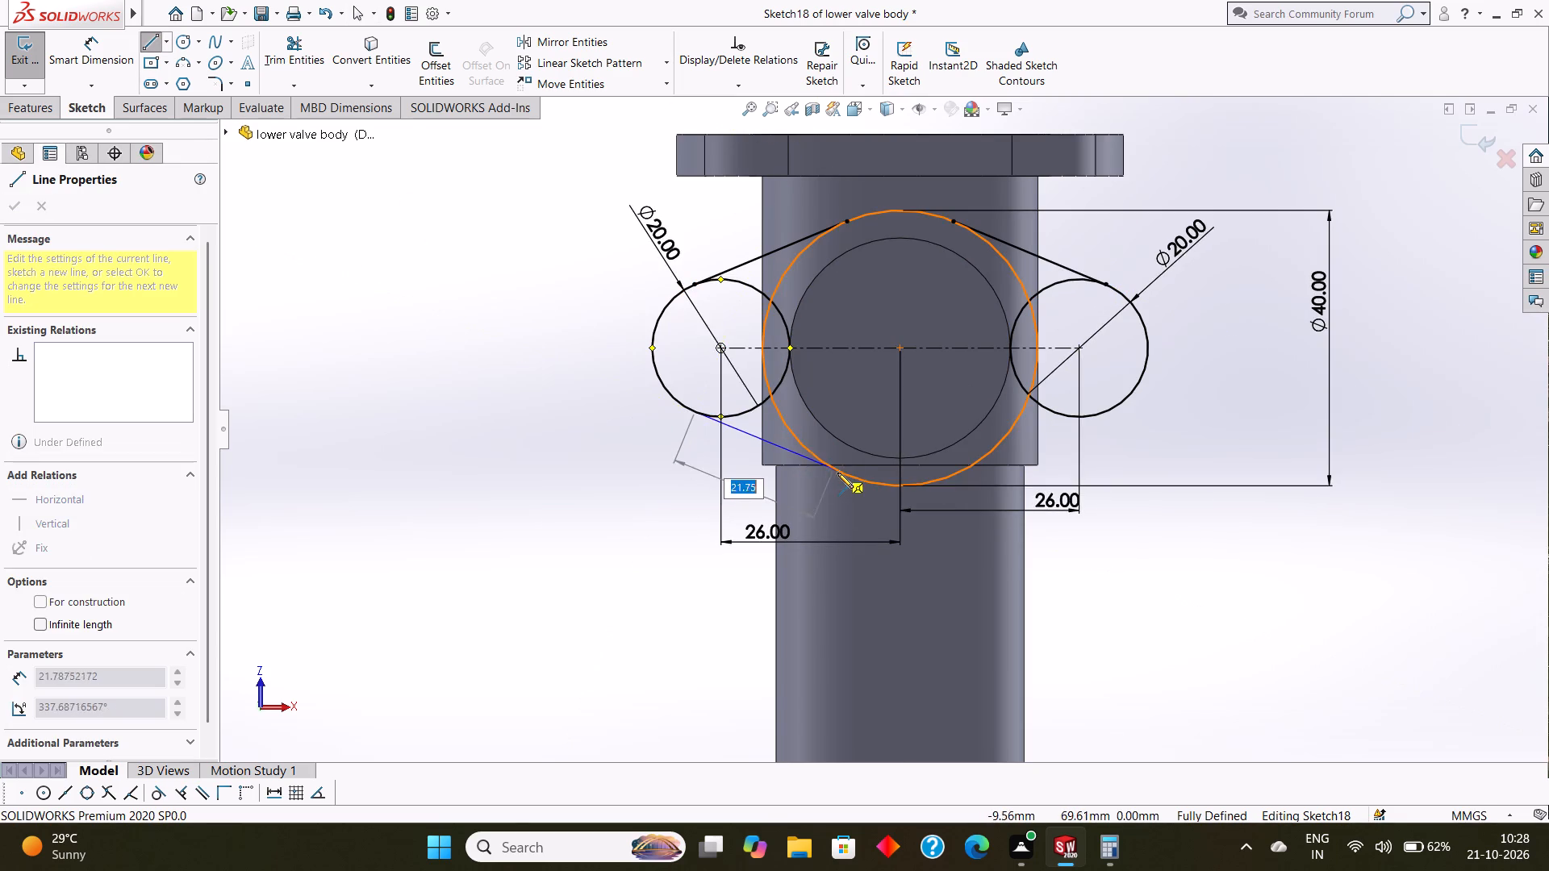
pyautogui.click(845, 473)
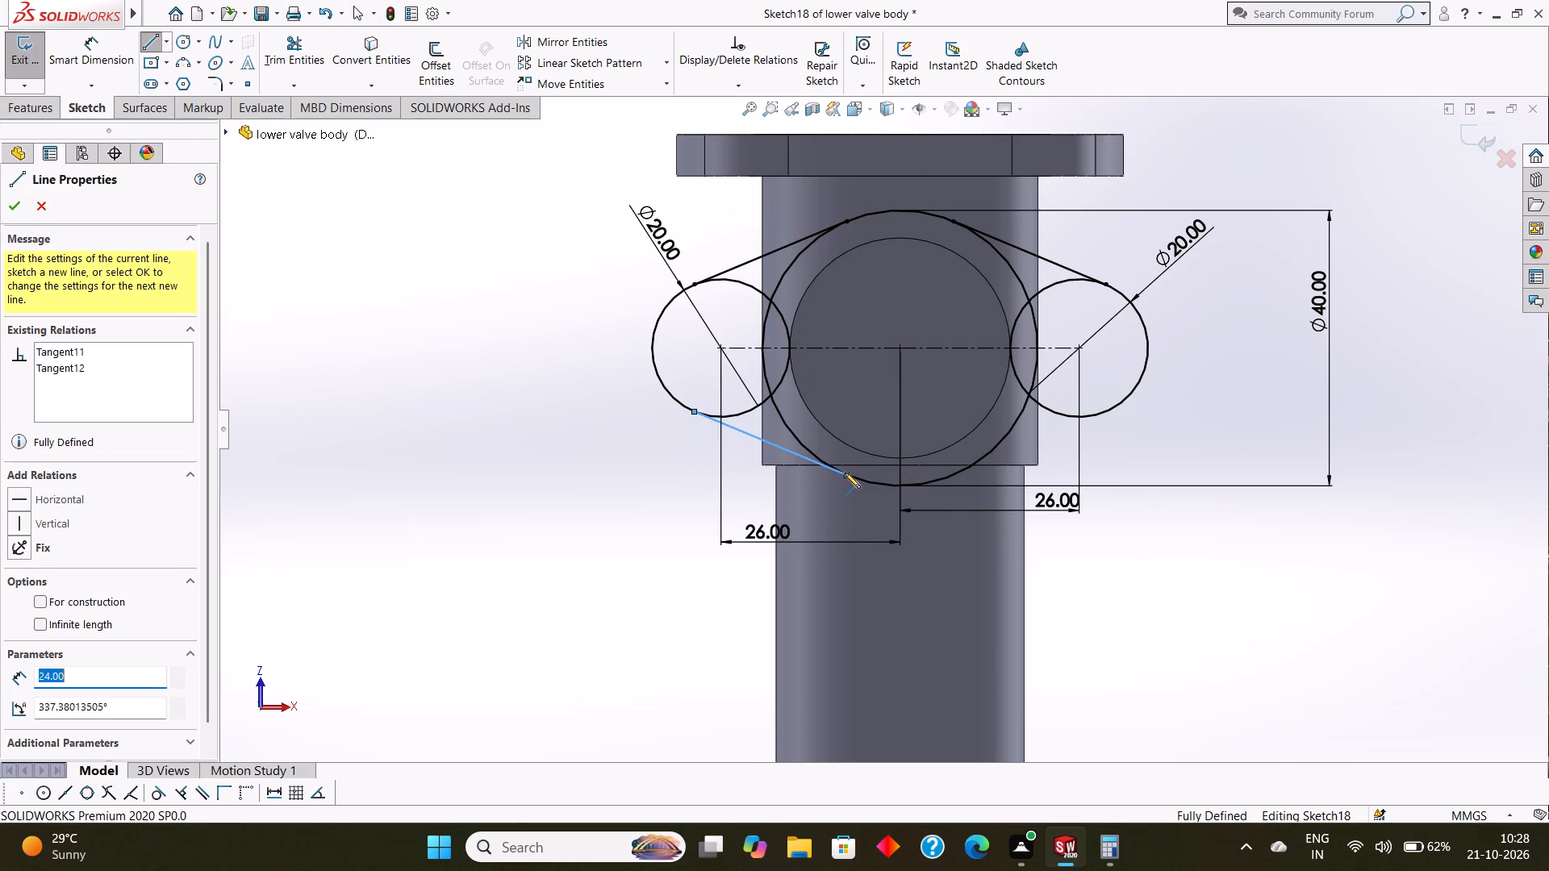
pyautogui.press('Escape')
pyautogui.press('Escape')
pyautogui.press('Return')
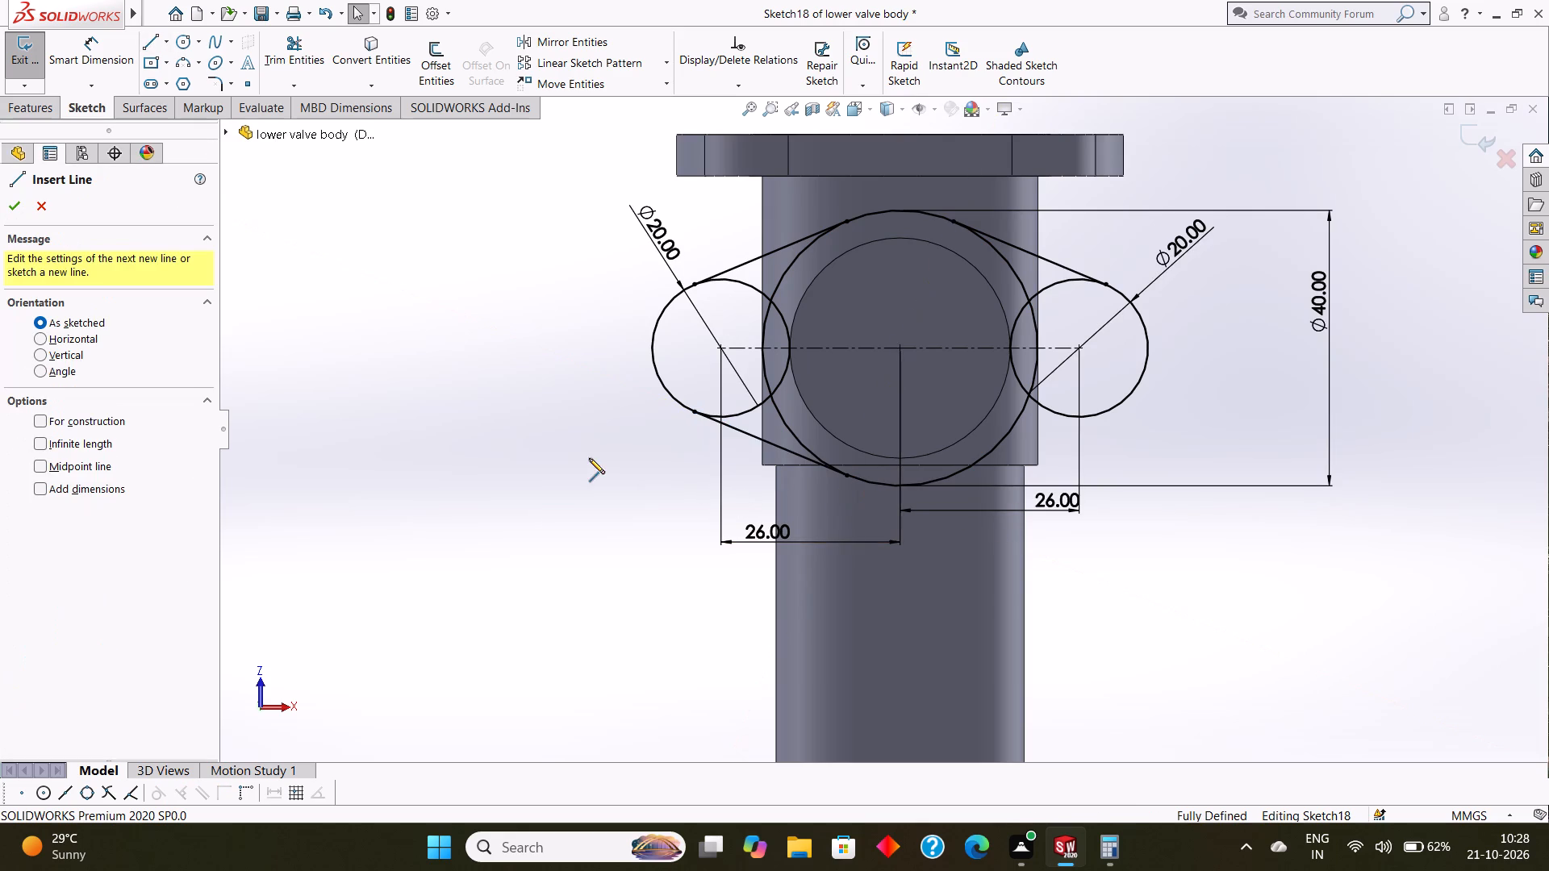
pyautogui.click(945, 477)
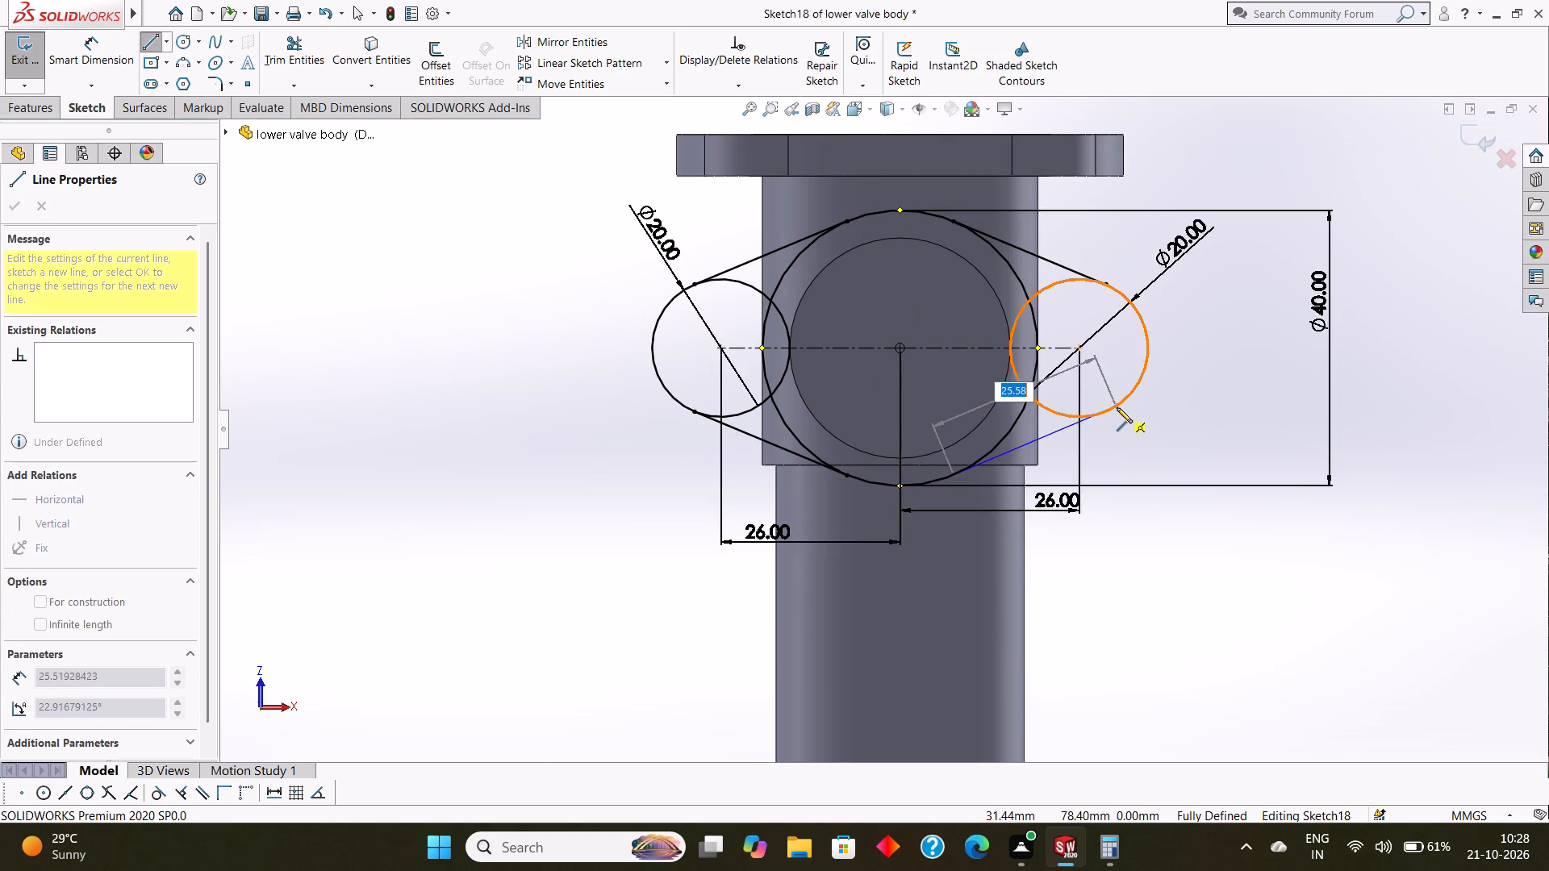
pyautogui.click(1116, 406)
pyautogui.press('Escape')
pyautogui.press('Escape')
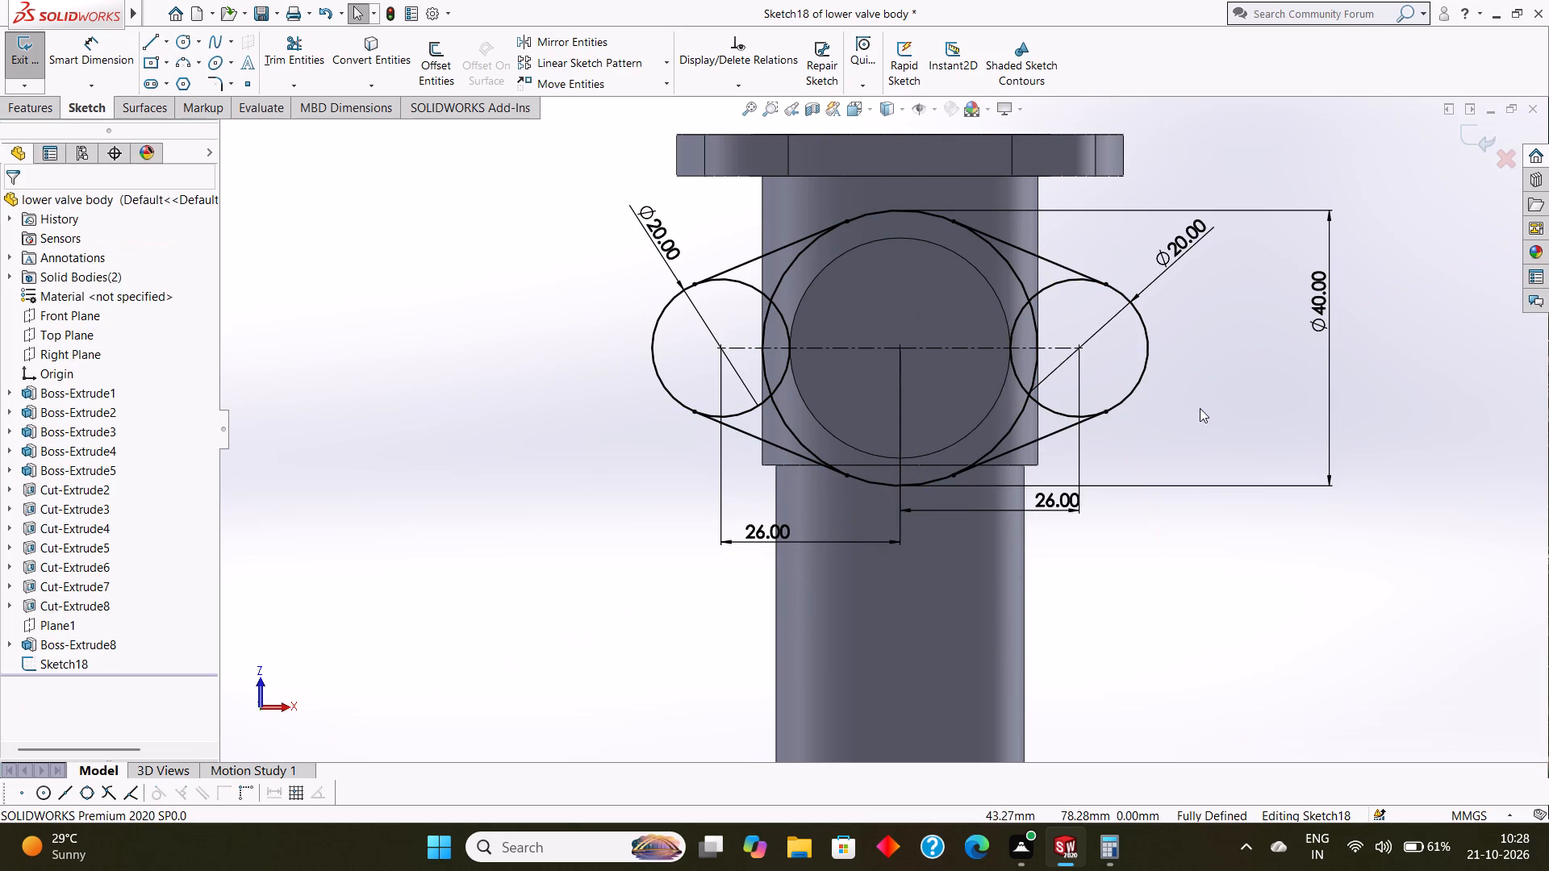
# Trim away the 40 mm circle's side arcs between the upper and lower tangent lines, on both sides.
pyautogui.click(280, 58)
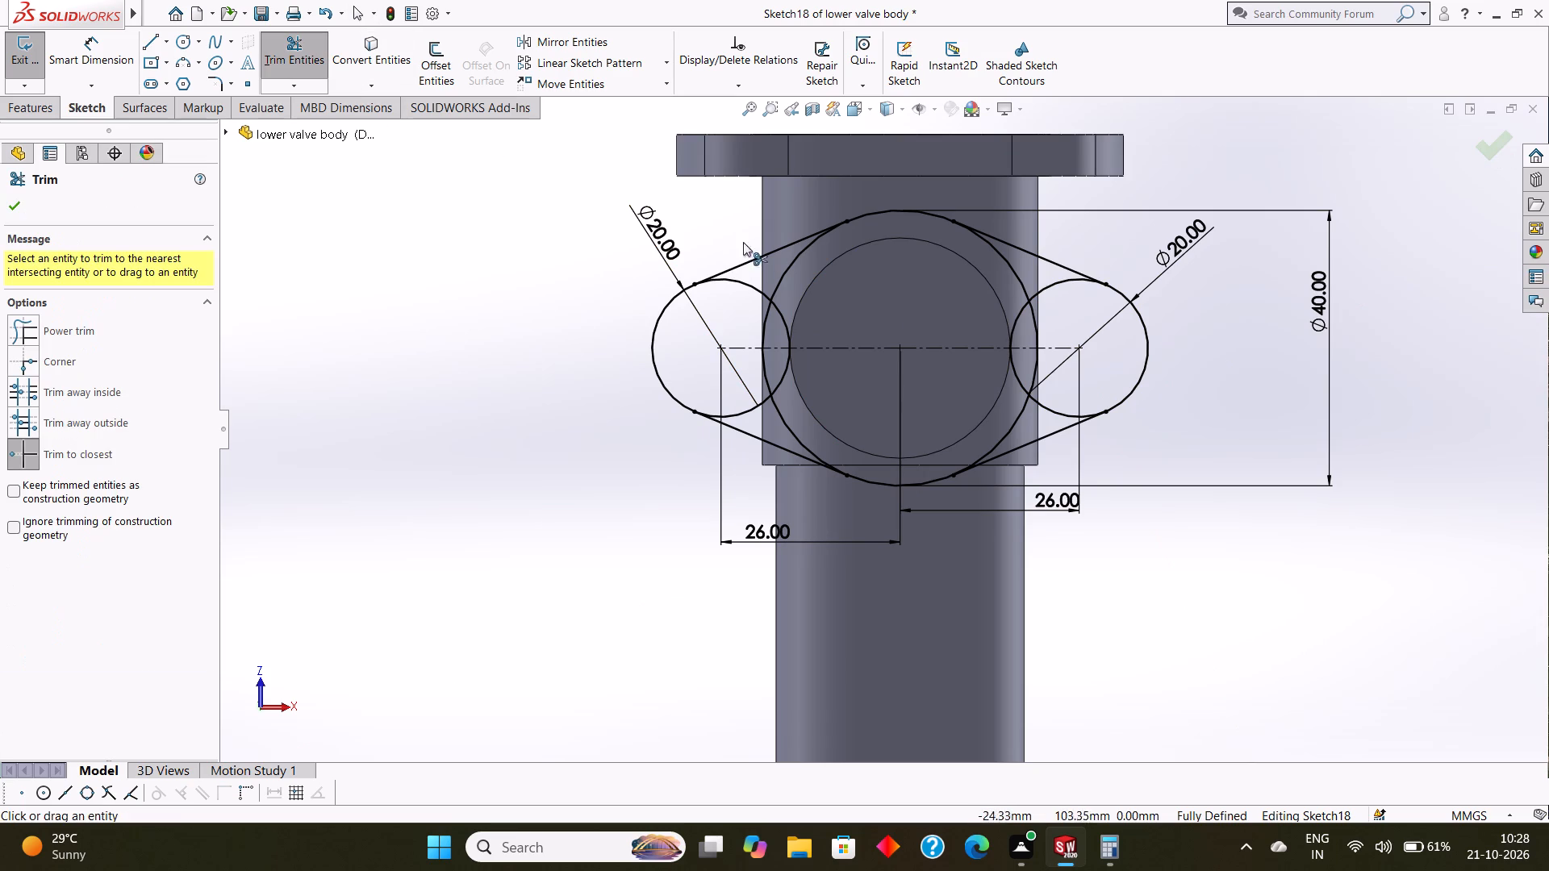
pyautogui.click(789, 264)
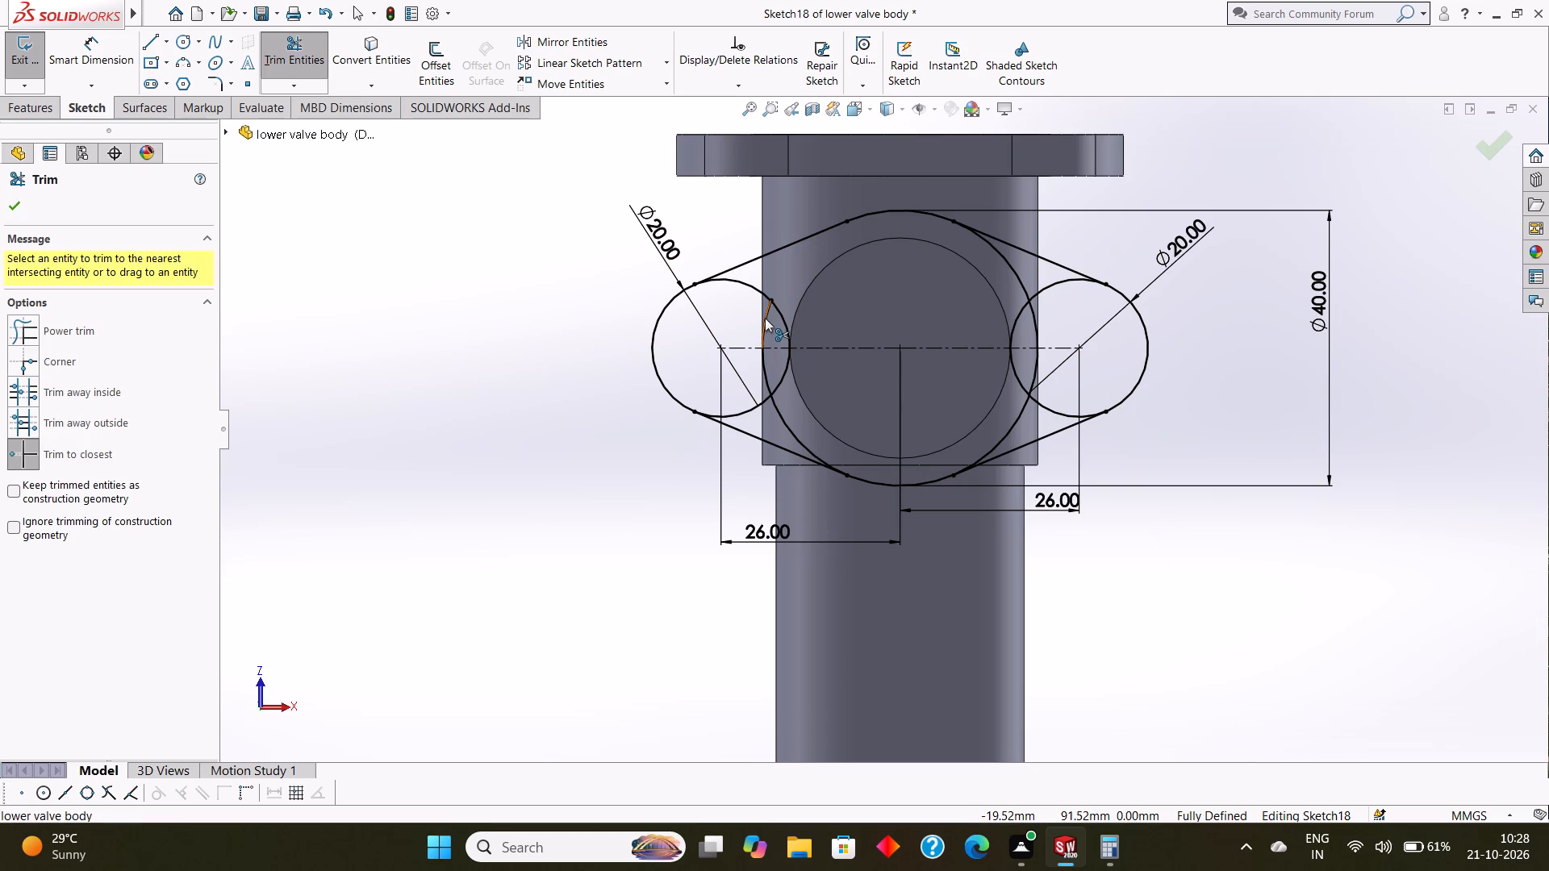
pyautogui.click(765, 318)
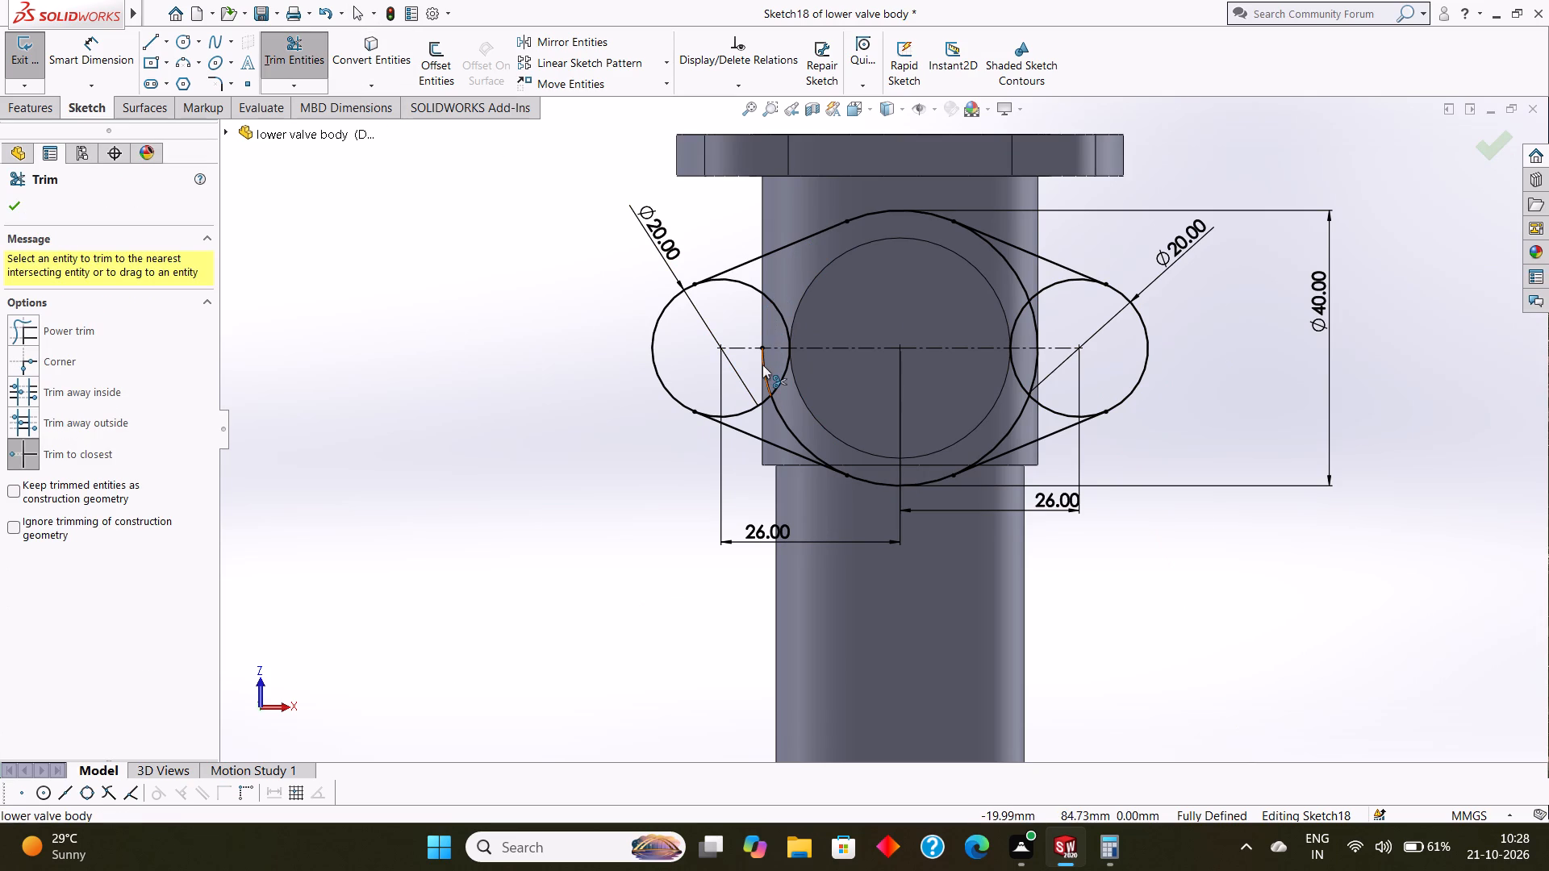
pyautogui.click(762, 365)
pyautogui.click(779, 415)
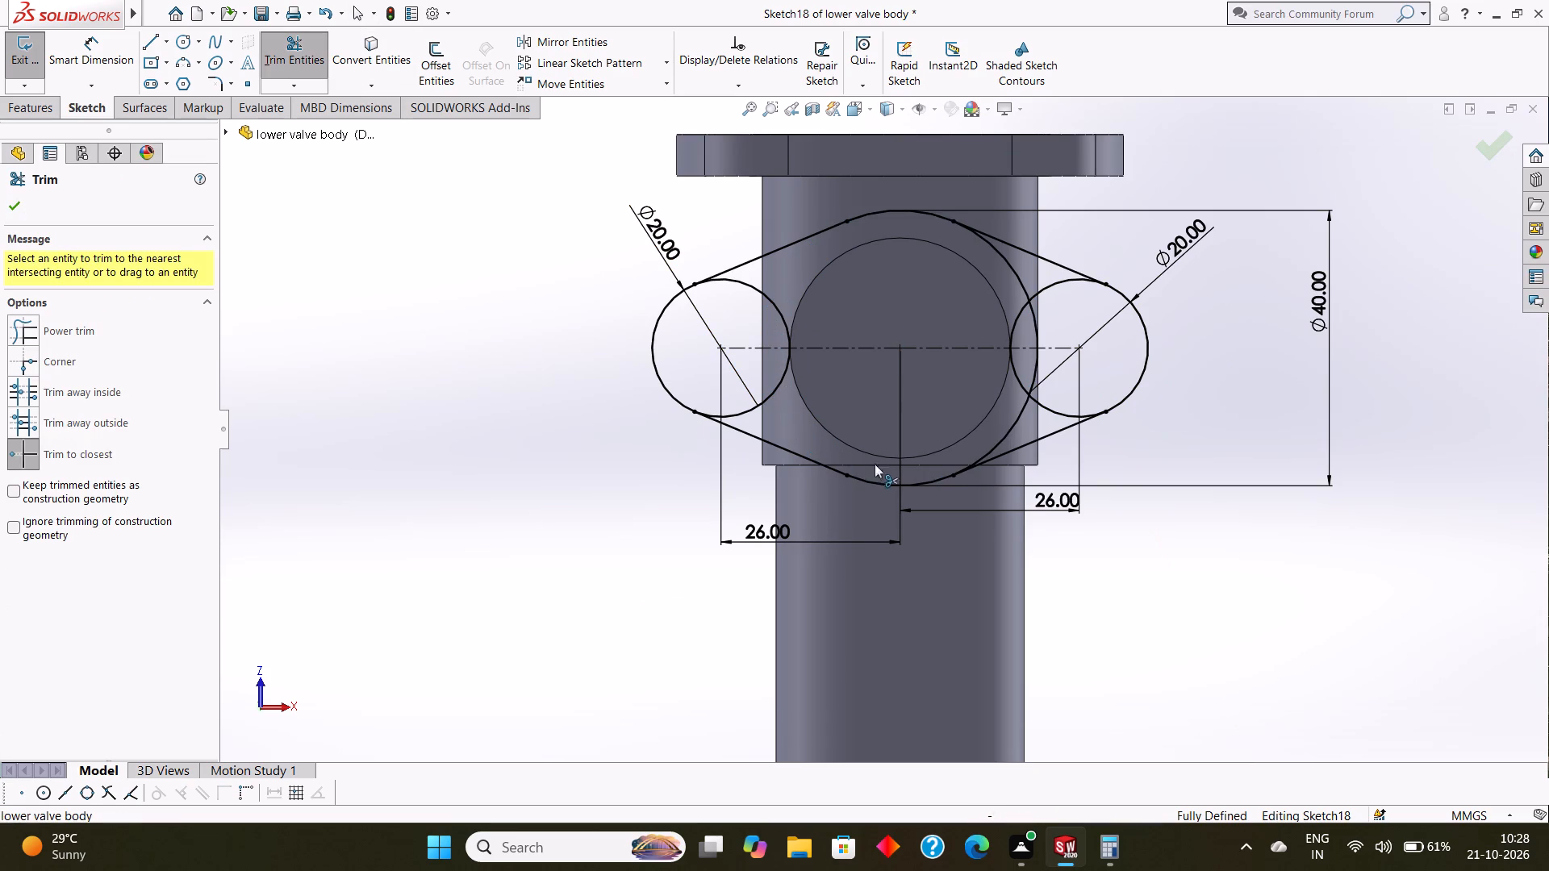
pyautogui.click(1013, 431)
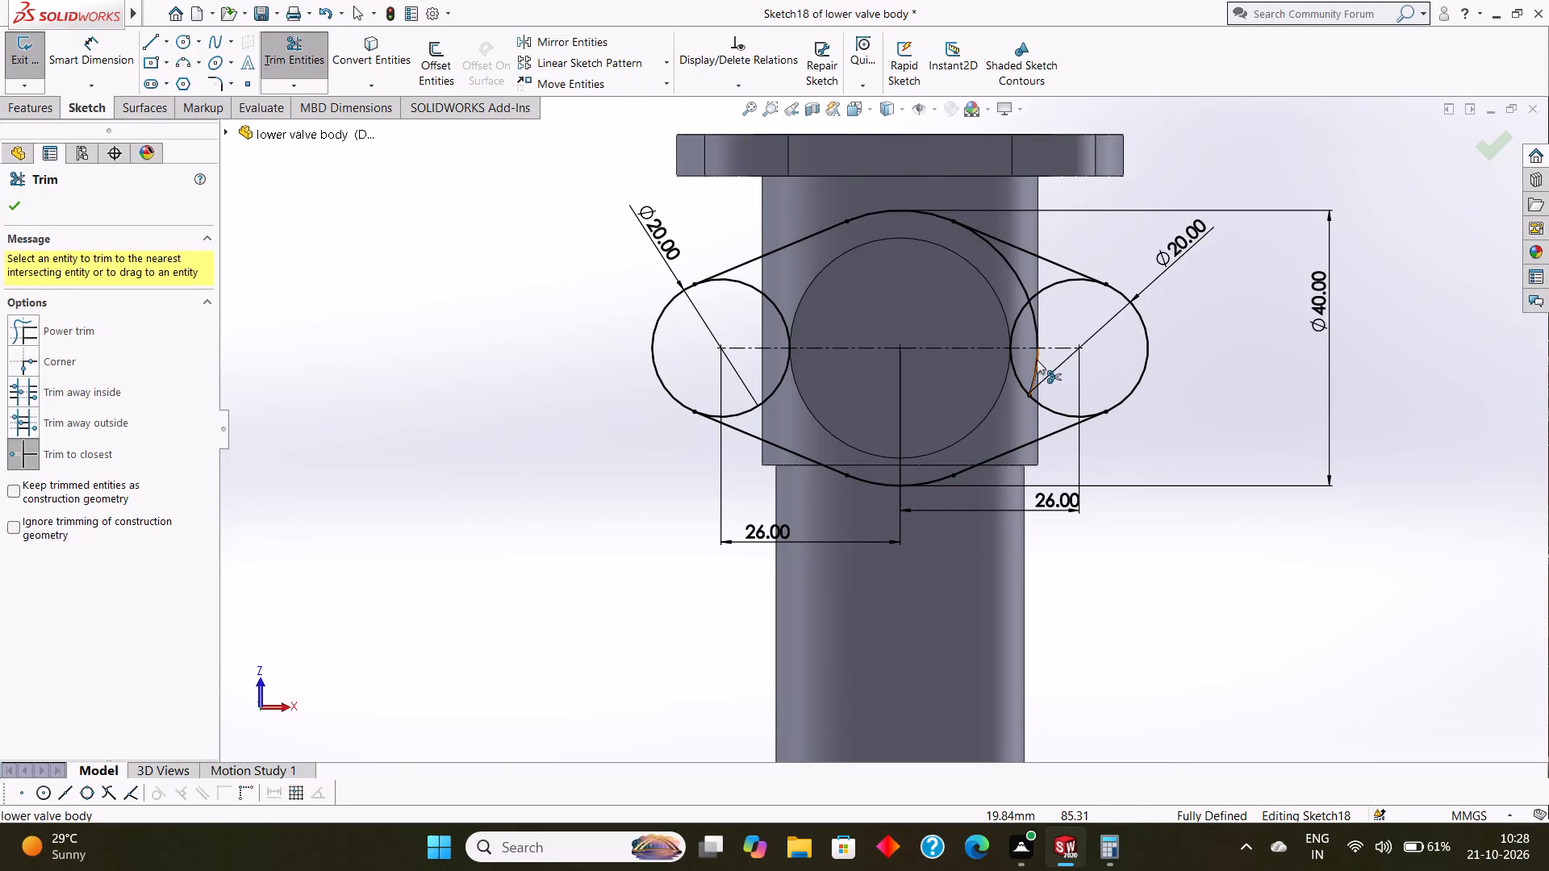
pyautogui.click(1037, 360)
pyautogui.click(1035, 329)
pyautogui.click(1008, 264)
# Trim away the inner arcs of both 20 mm circles, leaving a single closed two-lobed outline.
pyautogui.click(759, 294)
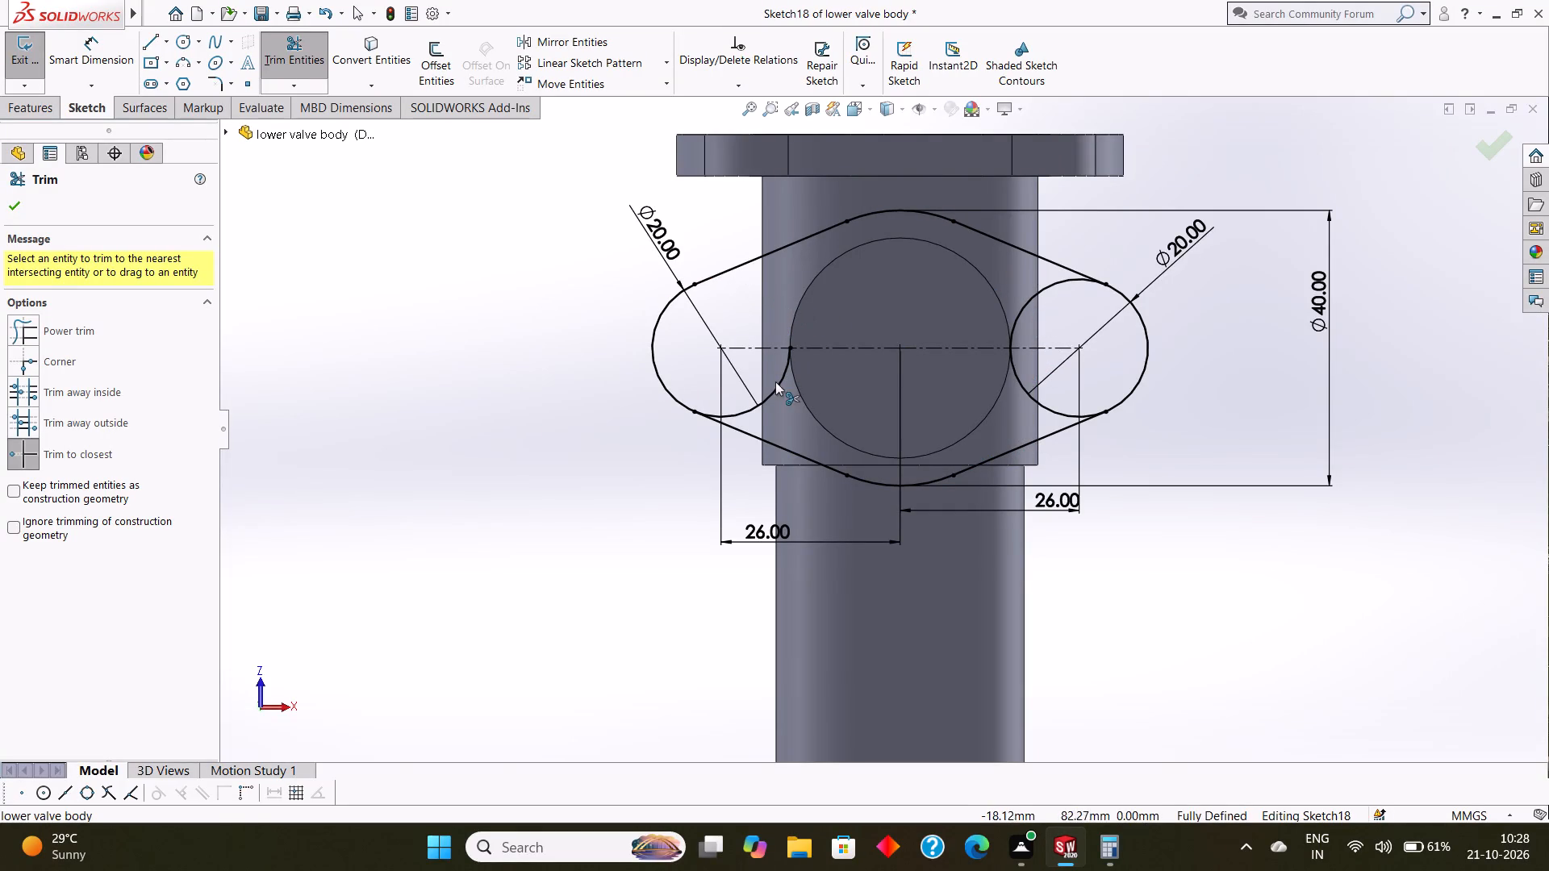
pyautogui.click(775, 385)
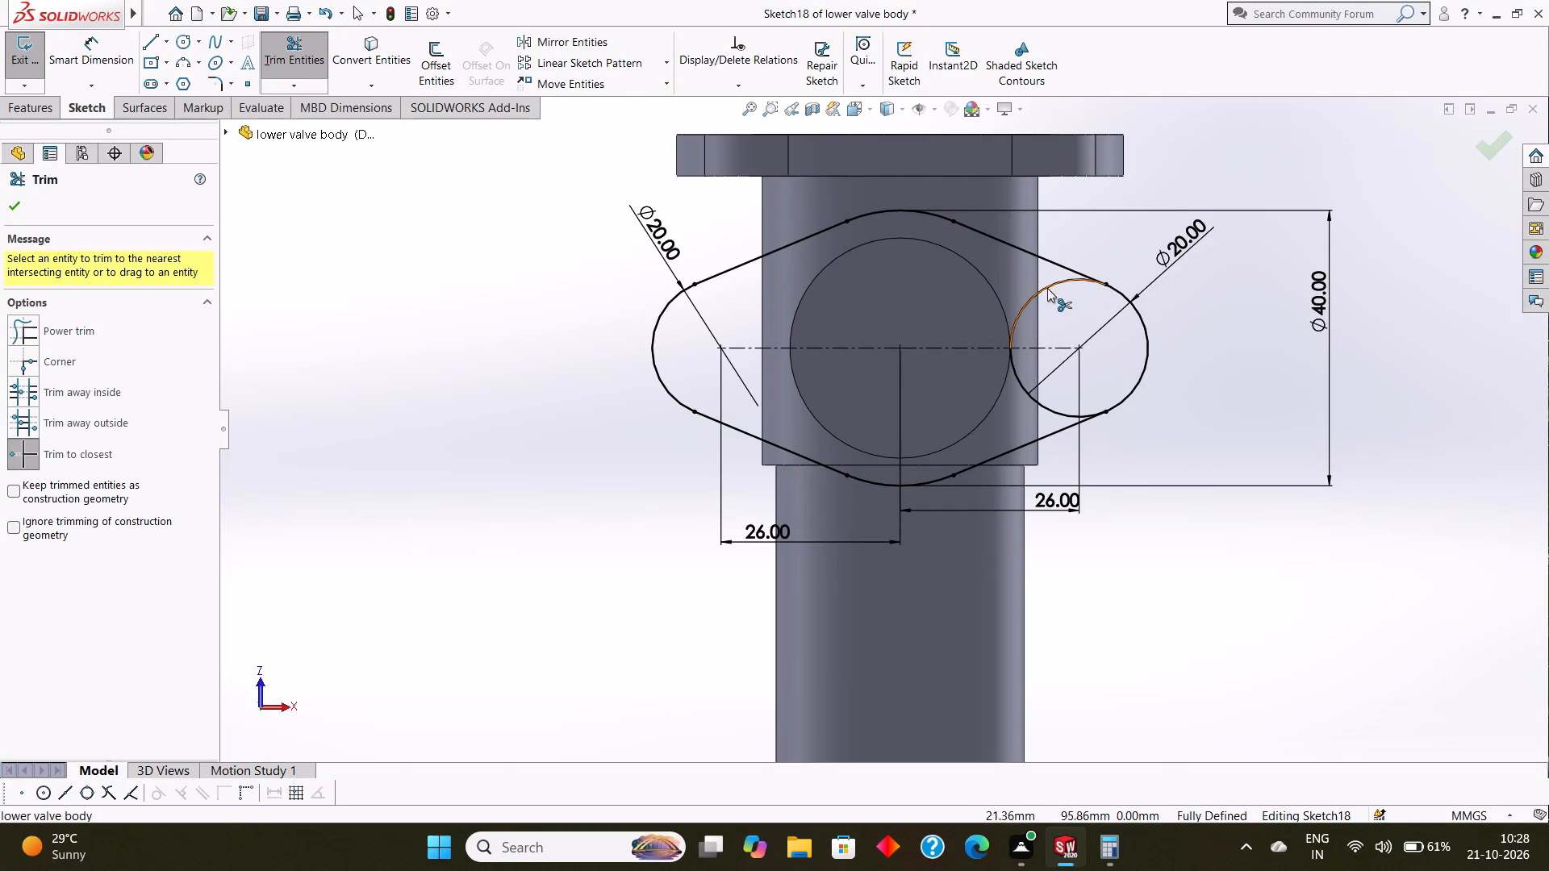
pyautogui.click(1048, 288)
pyautogui.click(1024, 386)
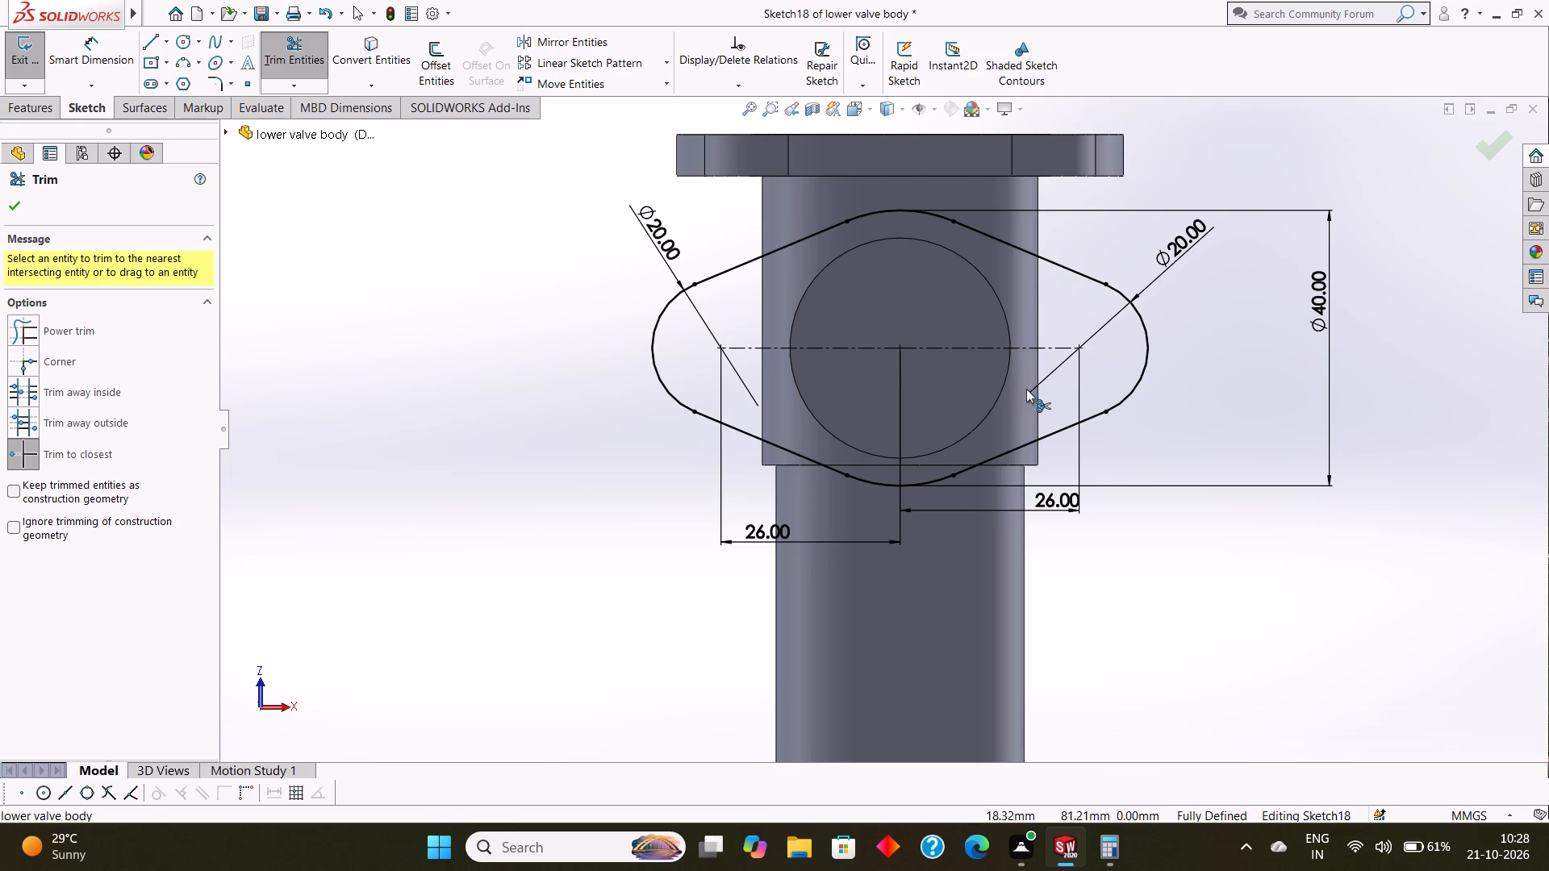
pyautogui.click(10, 208)
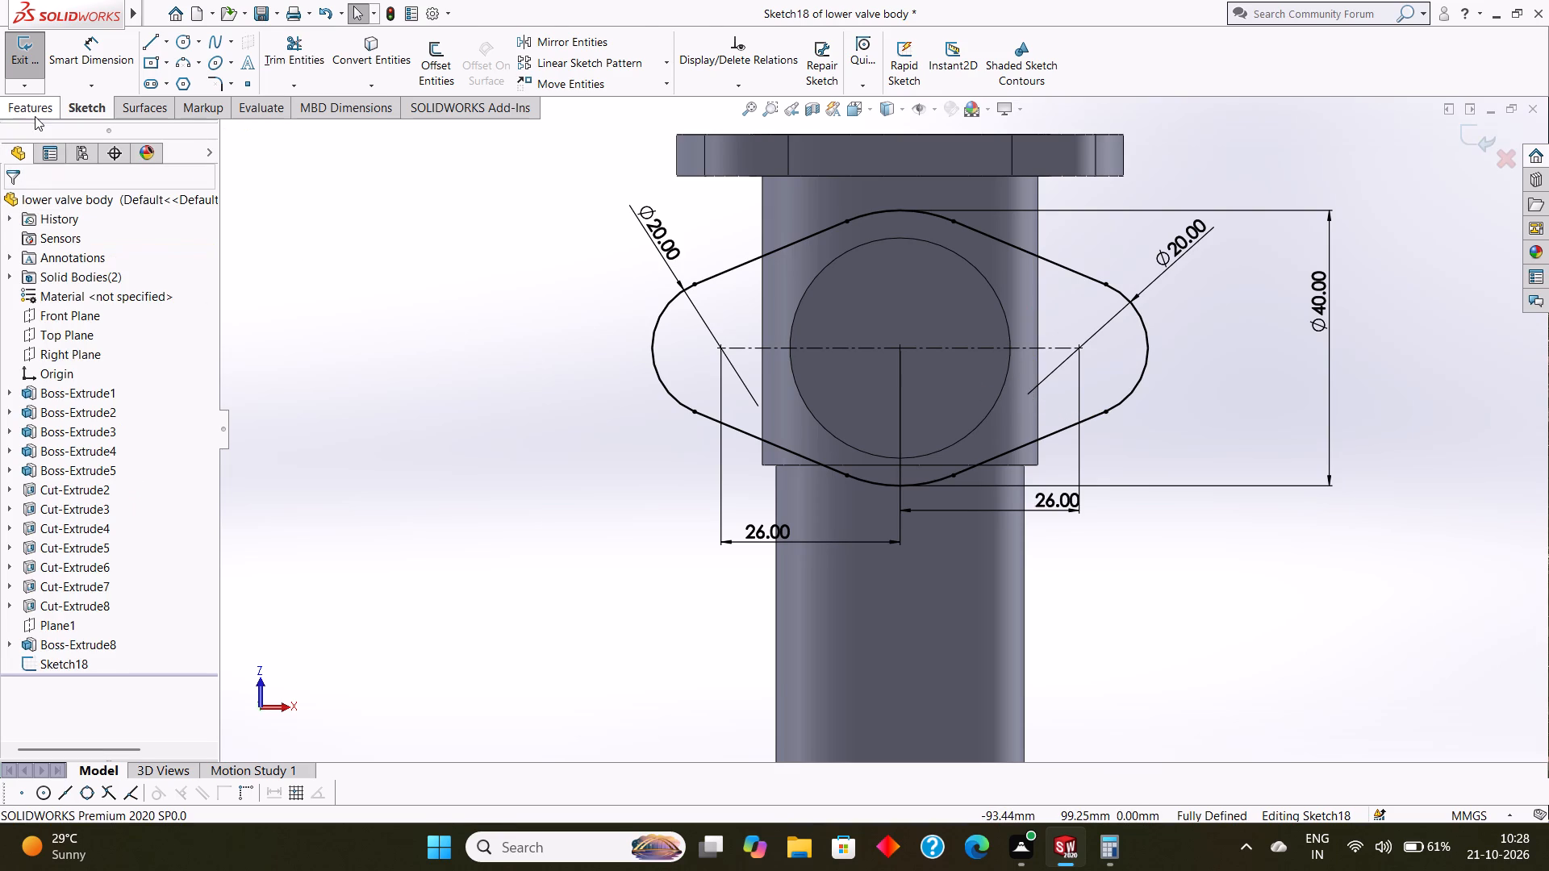
# Extrude the two-lobed flange profile outward from the side boss's end face as a 6 mm blind boss, merging the result.
pyautogui.click(35, 116)
pyautogui.click(30, 75)
pyautogui.scroll(2, 388, 271)
pyautogui.moveTo(415, 275); pyautogui.dragTo(530, 335, button='middle')
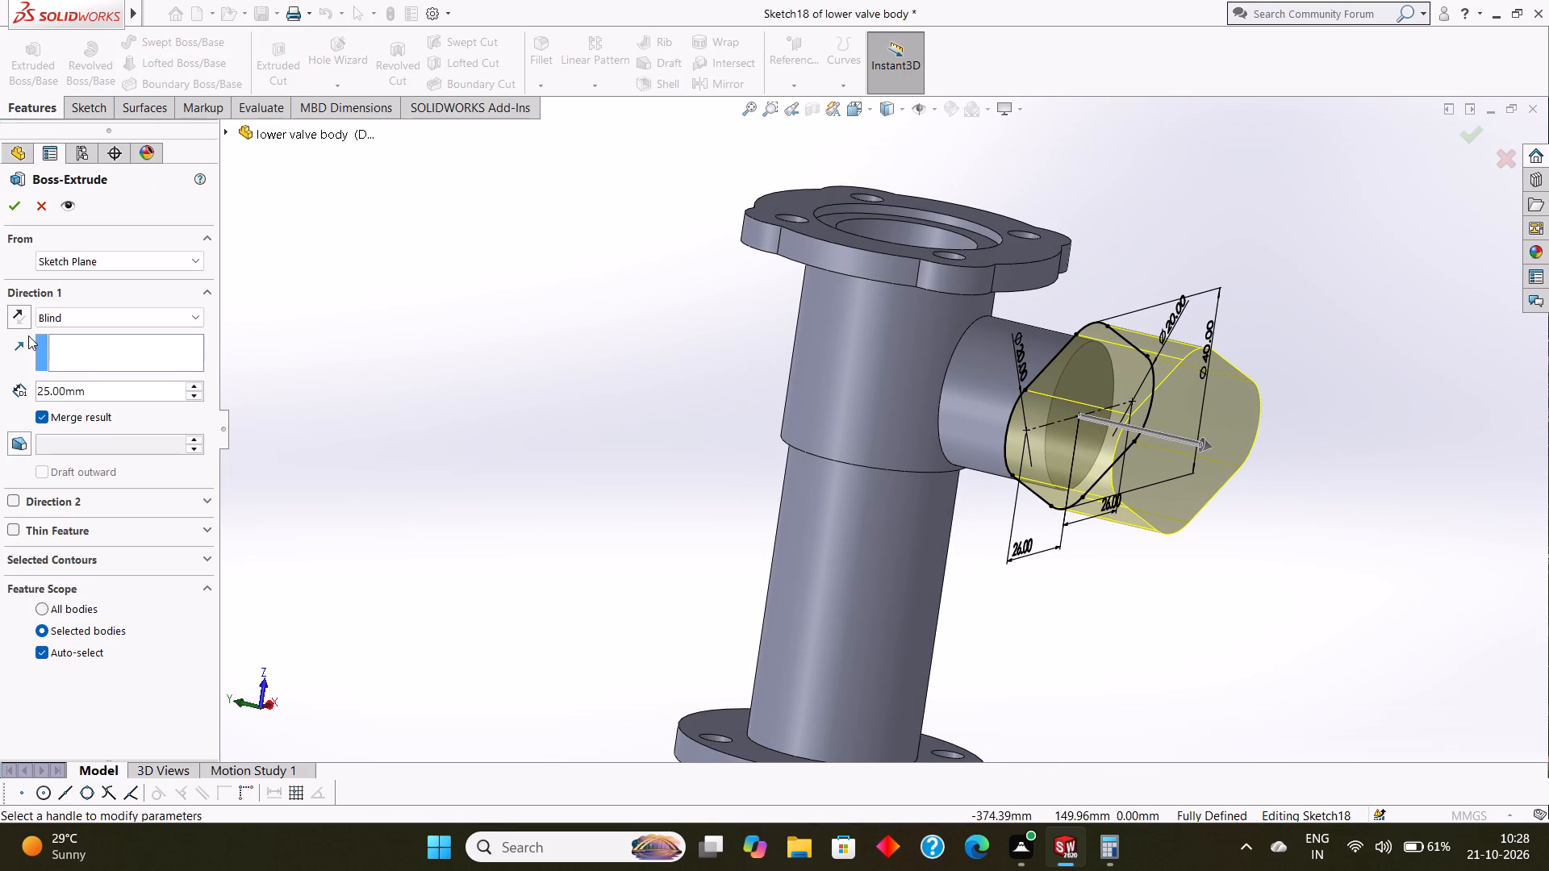
pyautogui.click(102, 393)
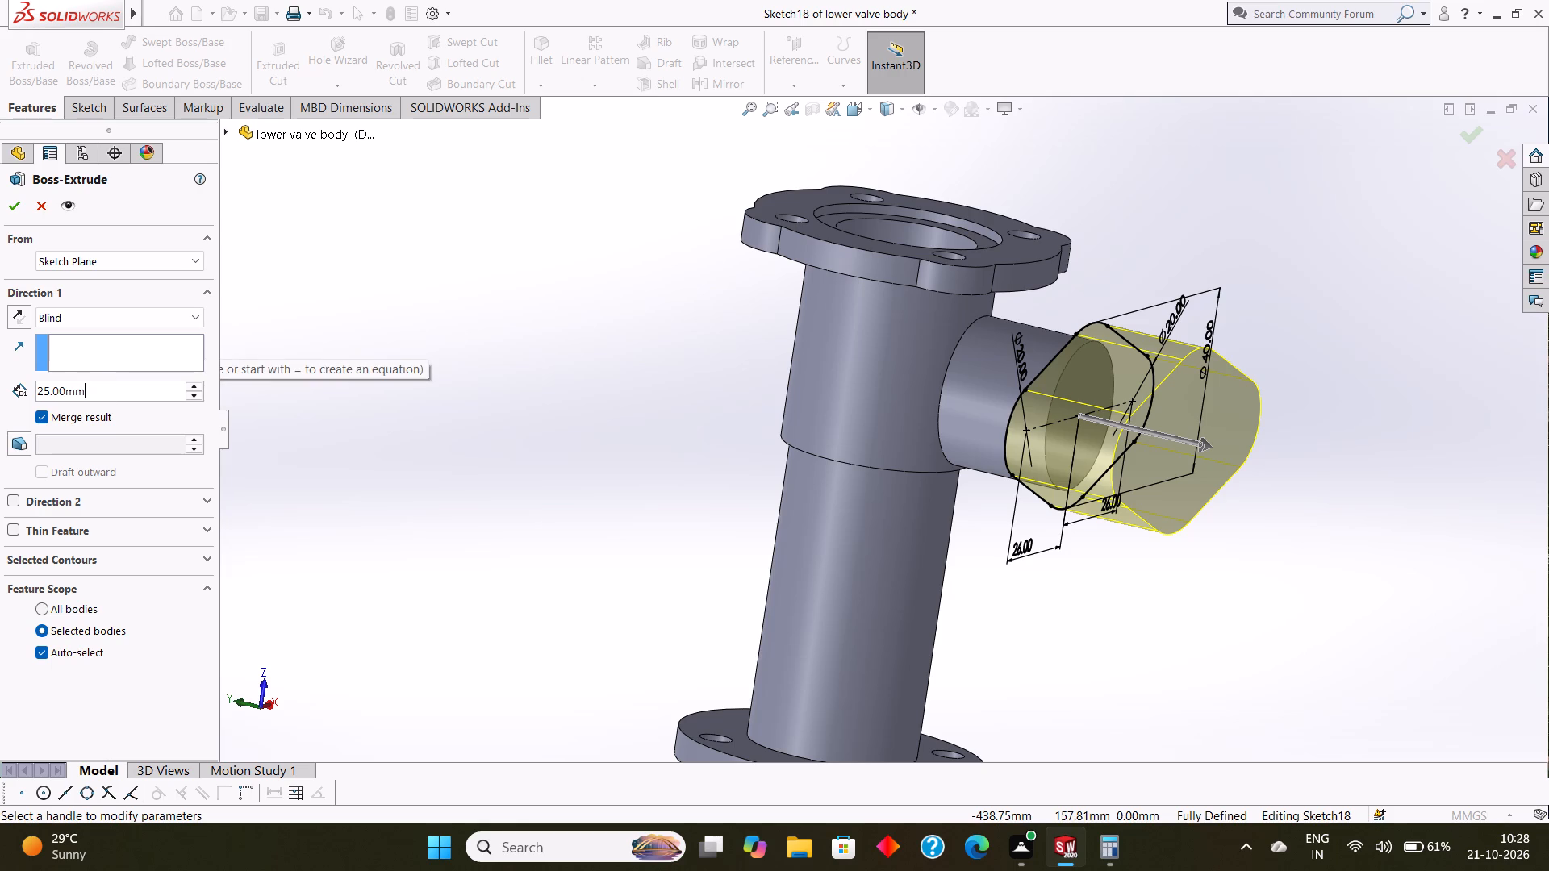
pyautogui.moveTo(113, 398); pyautogui.dragTo(23, 391)
pyautogui.press('6')
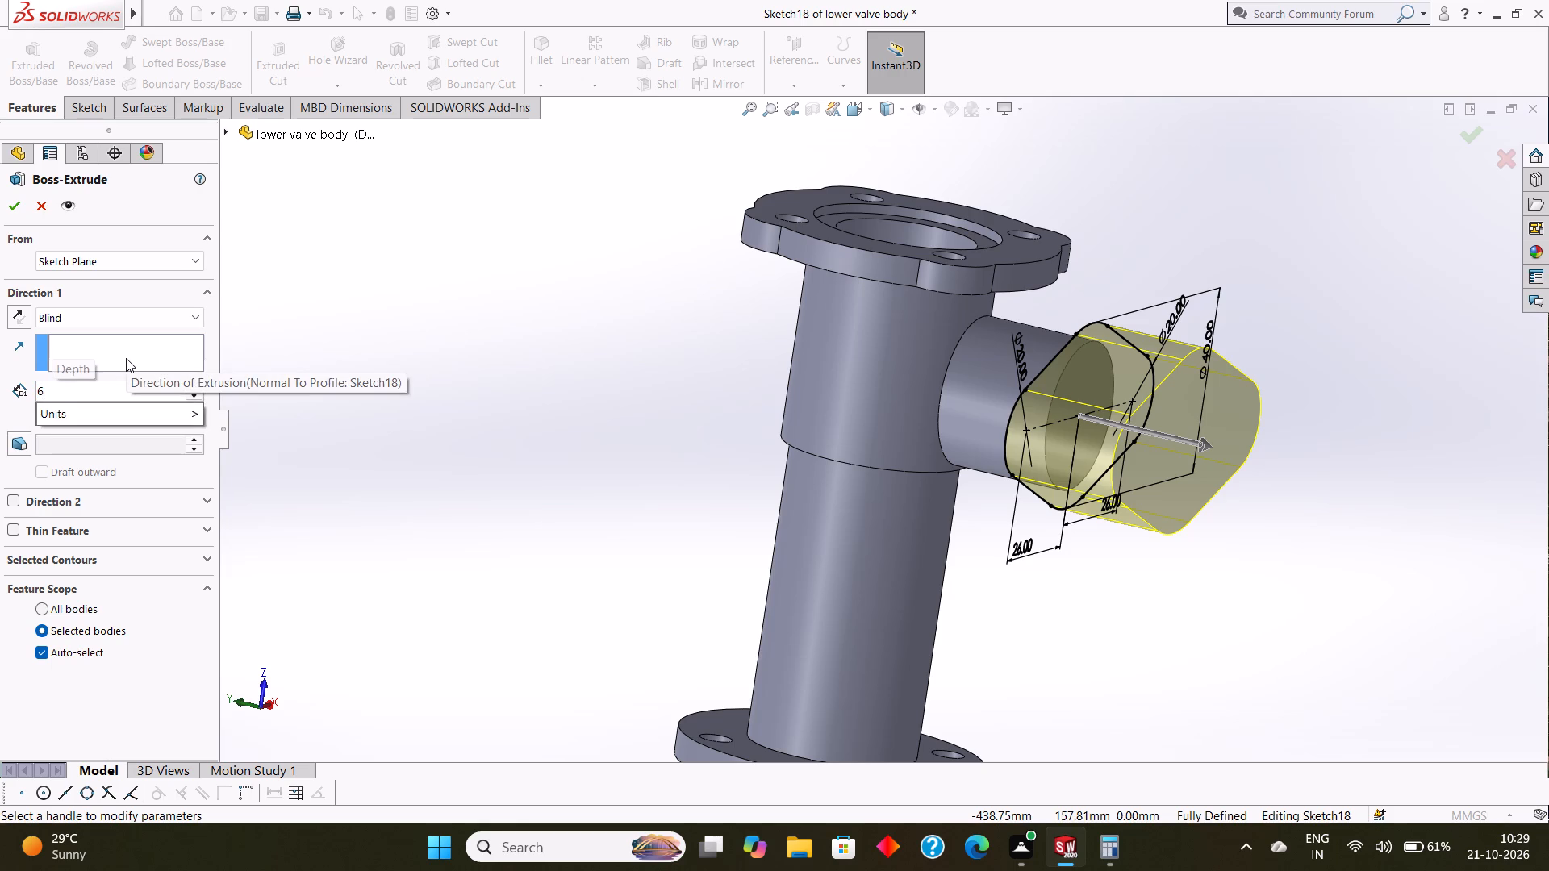
pyautogui.press('Return')
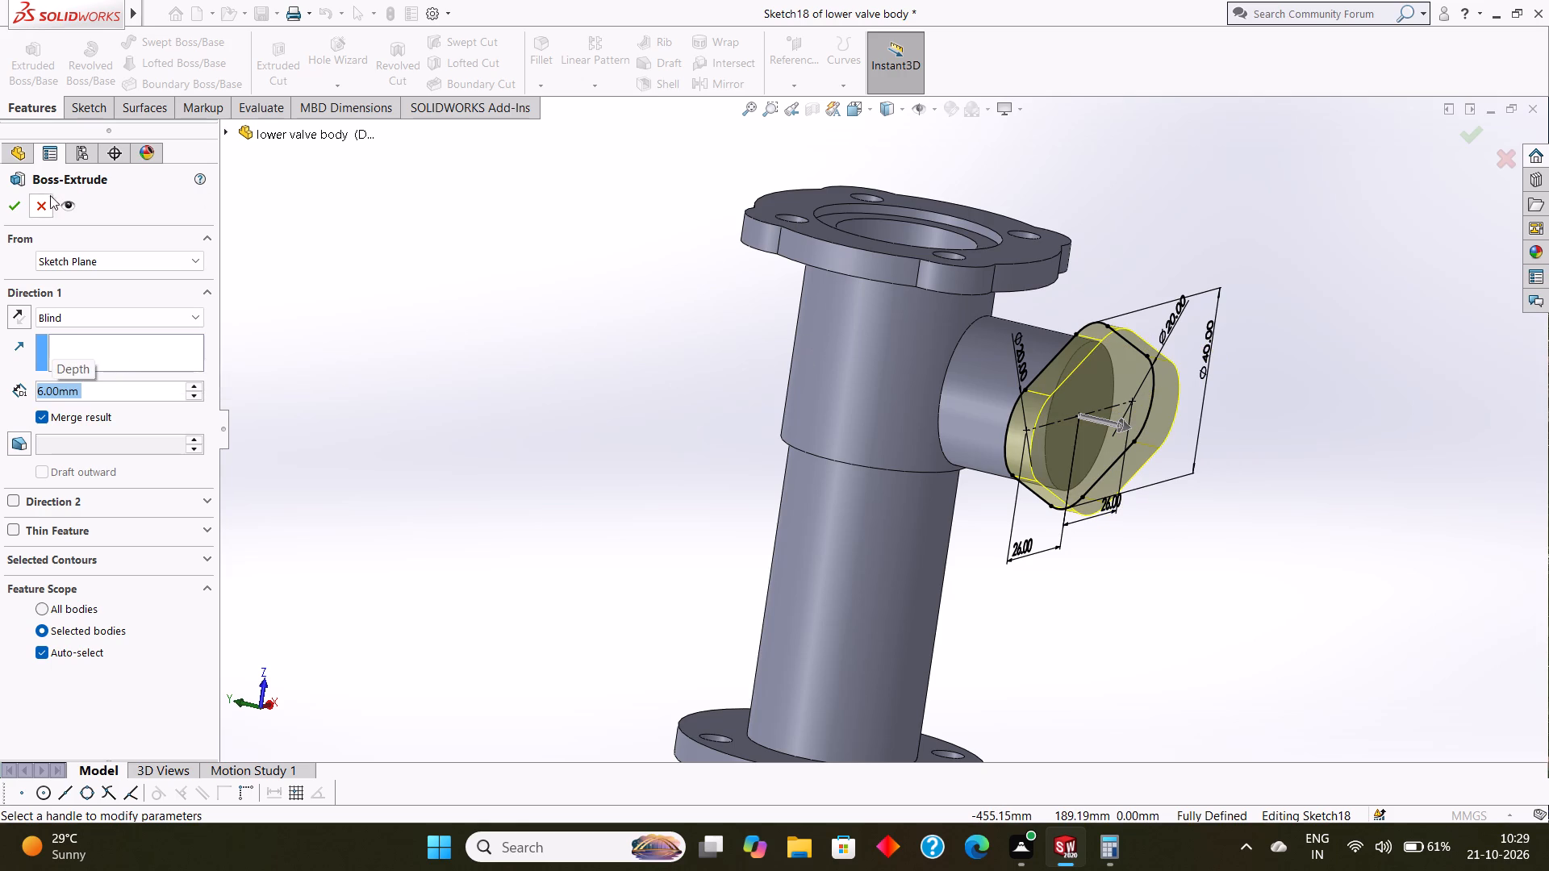
pyautogui.click(19, 204)
pyautogui.click(499, 315)
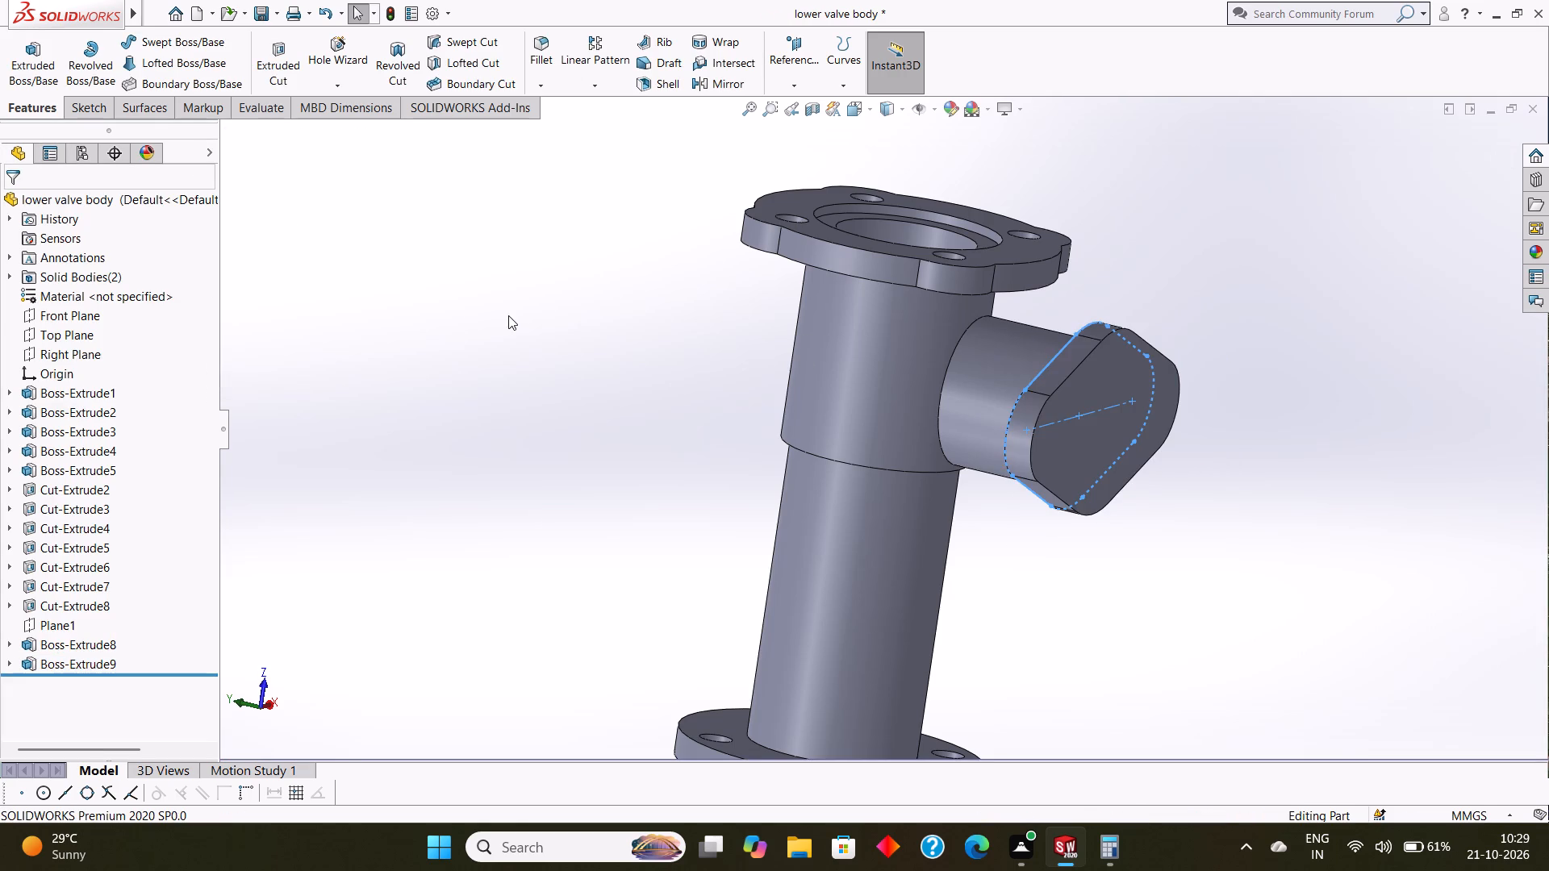
pyautogui.moveTo(501, 315); pyautogui.dragTo(423, 277, button='middle')
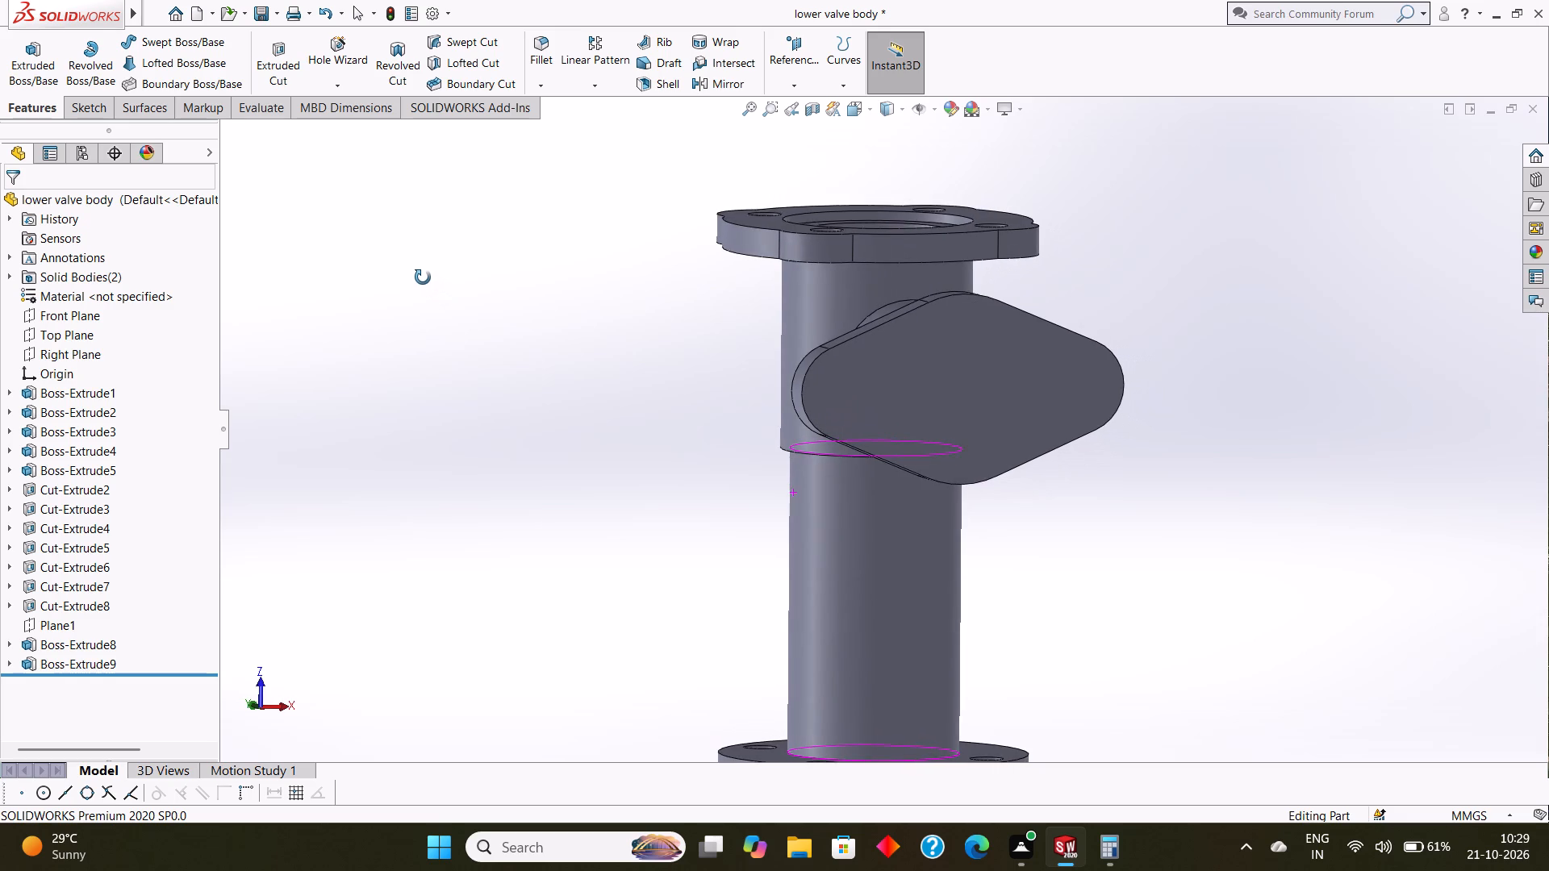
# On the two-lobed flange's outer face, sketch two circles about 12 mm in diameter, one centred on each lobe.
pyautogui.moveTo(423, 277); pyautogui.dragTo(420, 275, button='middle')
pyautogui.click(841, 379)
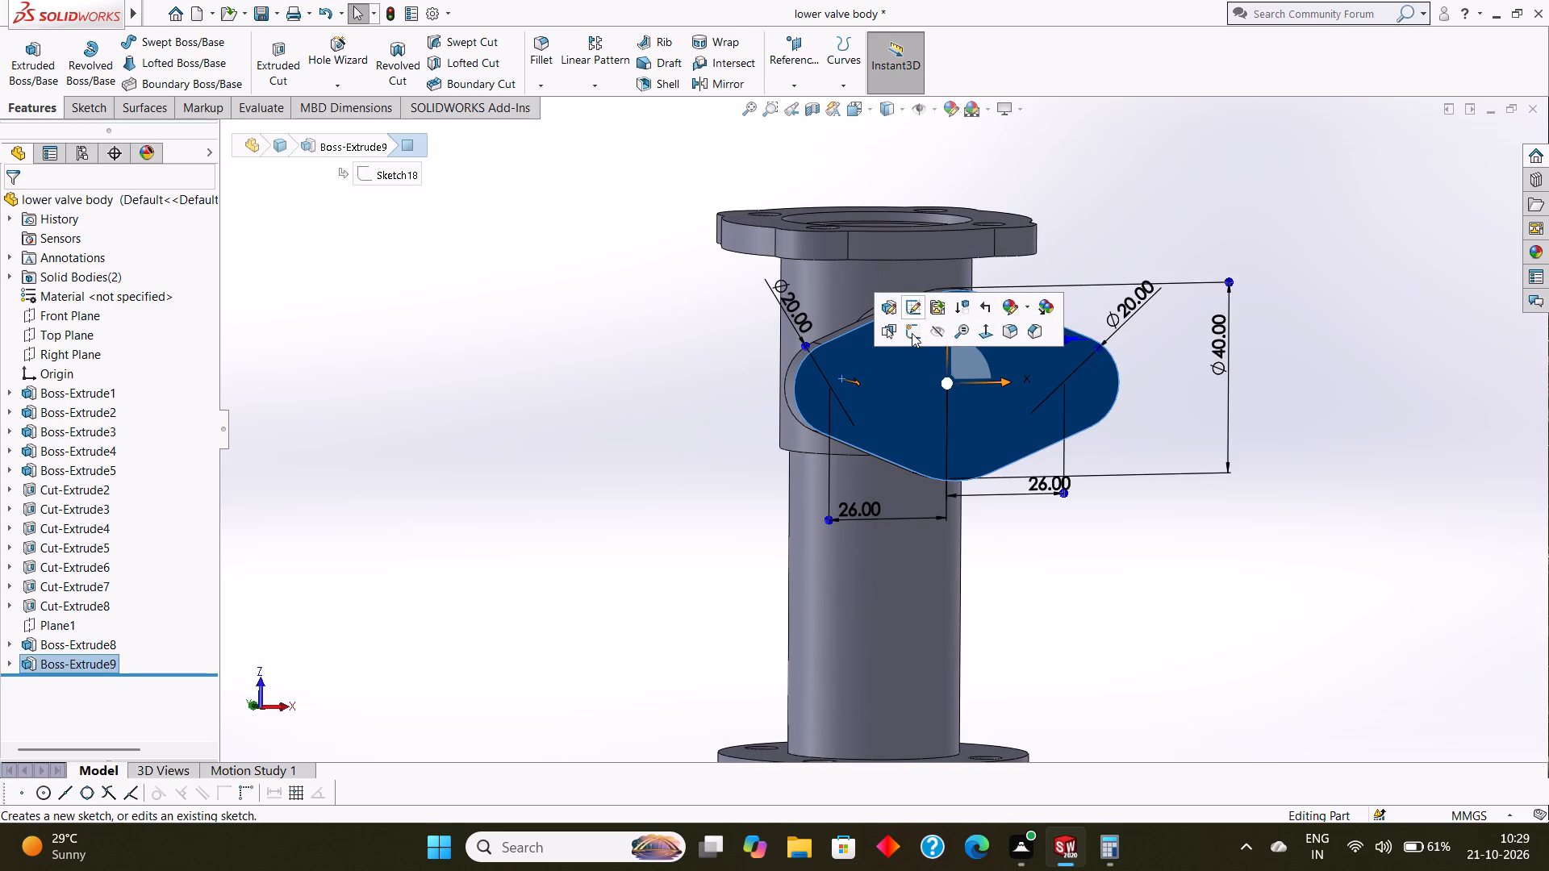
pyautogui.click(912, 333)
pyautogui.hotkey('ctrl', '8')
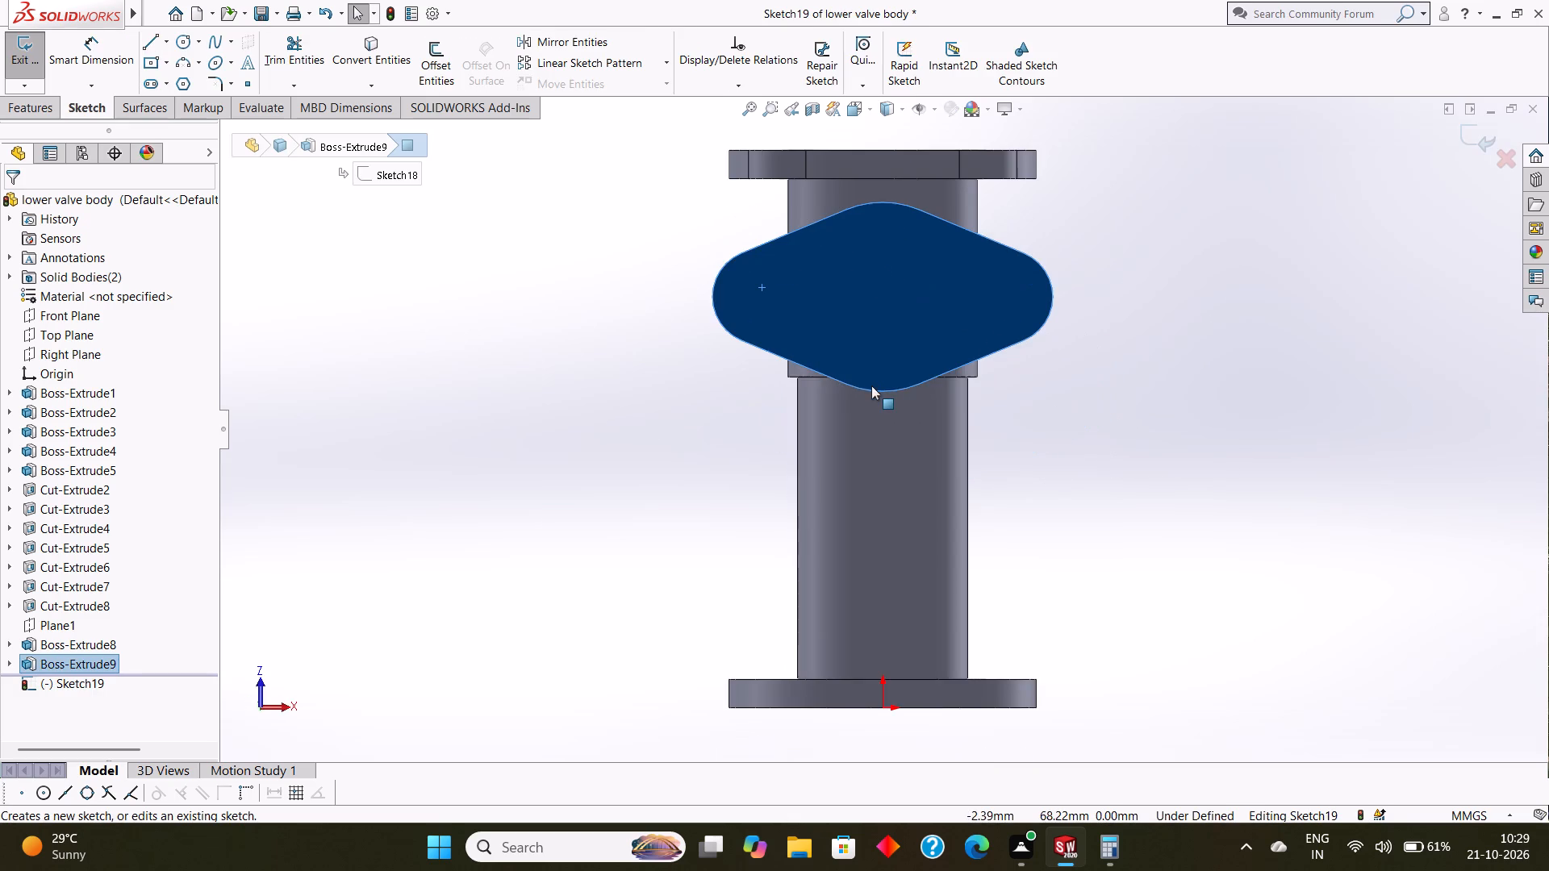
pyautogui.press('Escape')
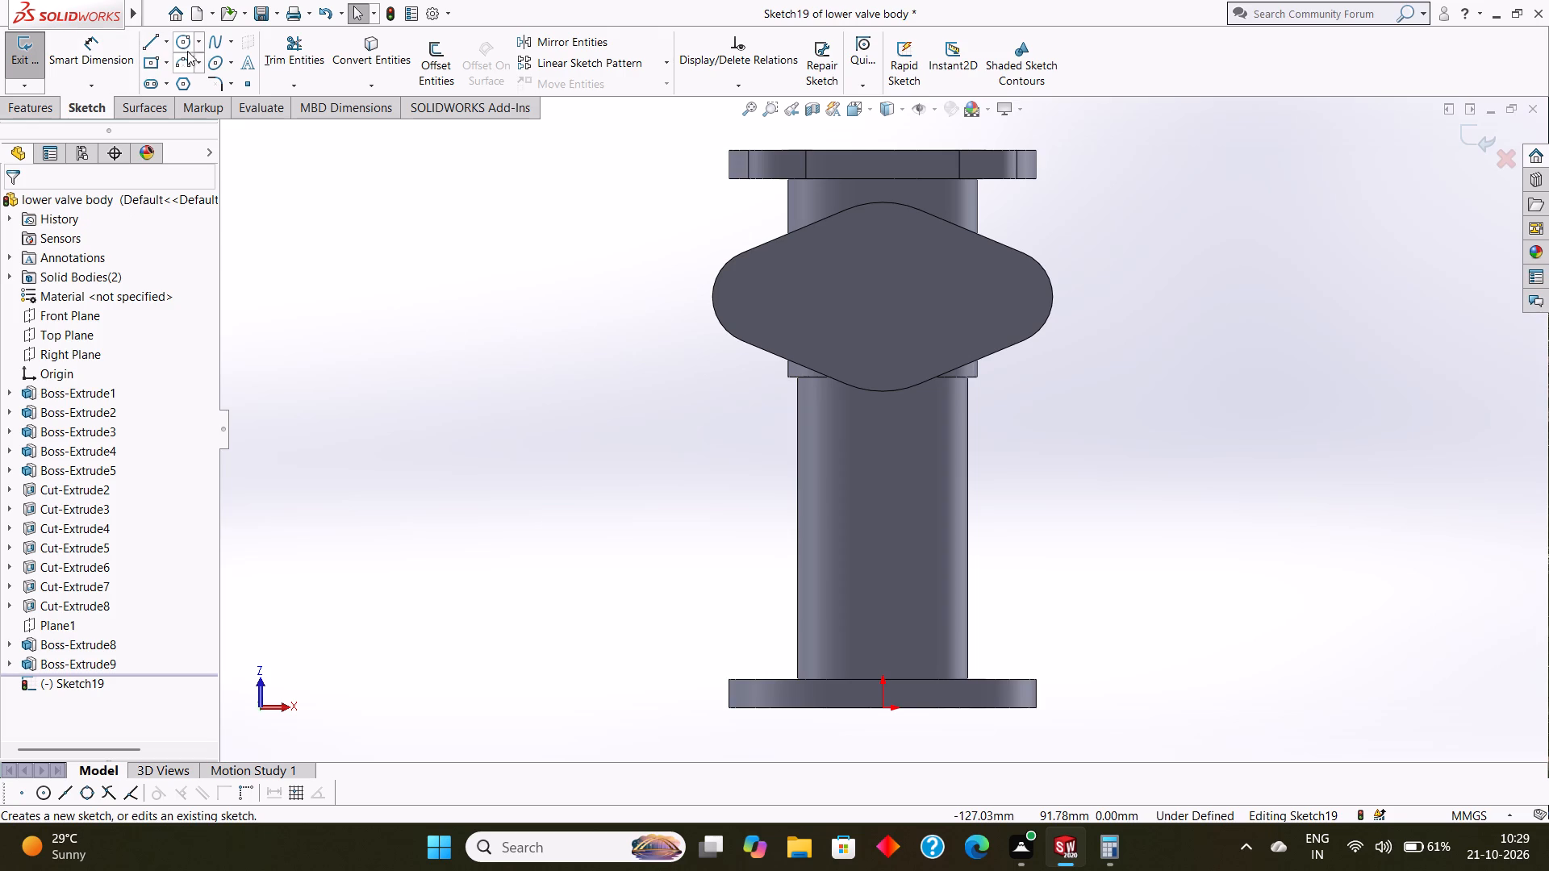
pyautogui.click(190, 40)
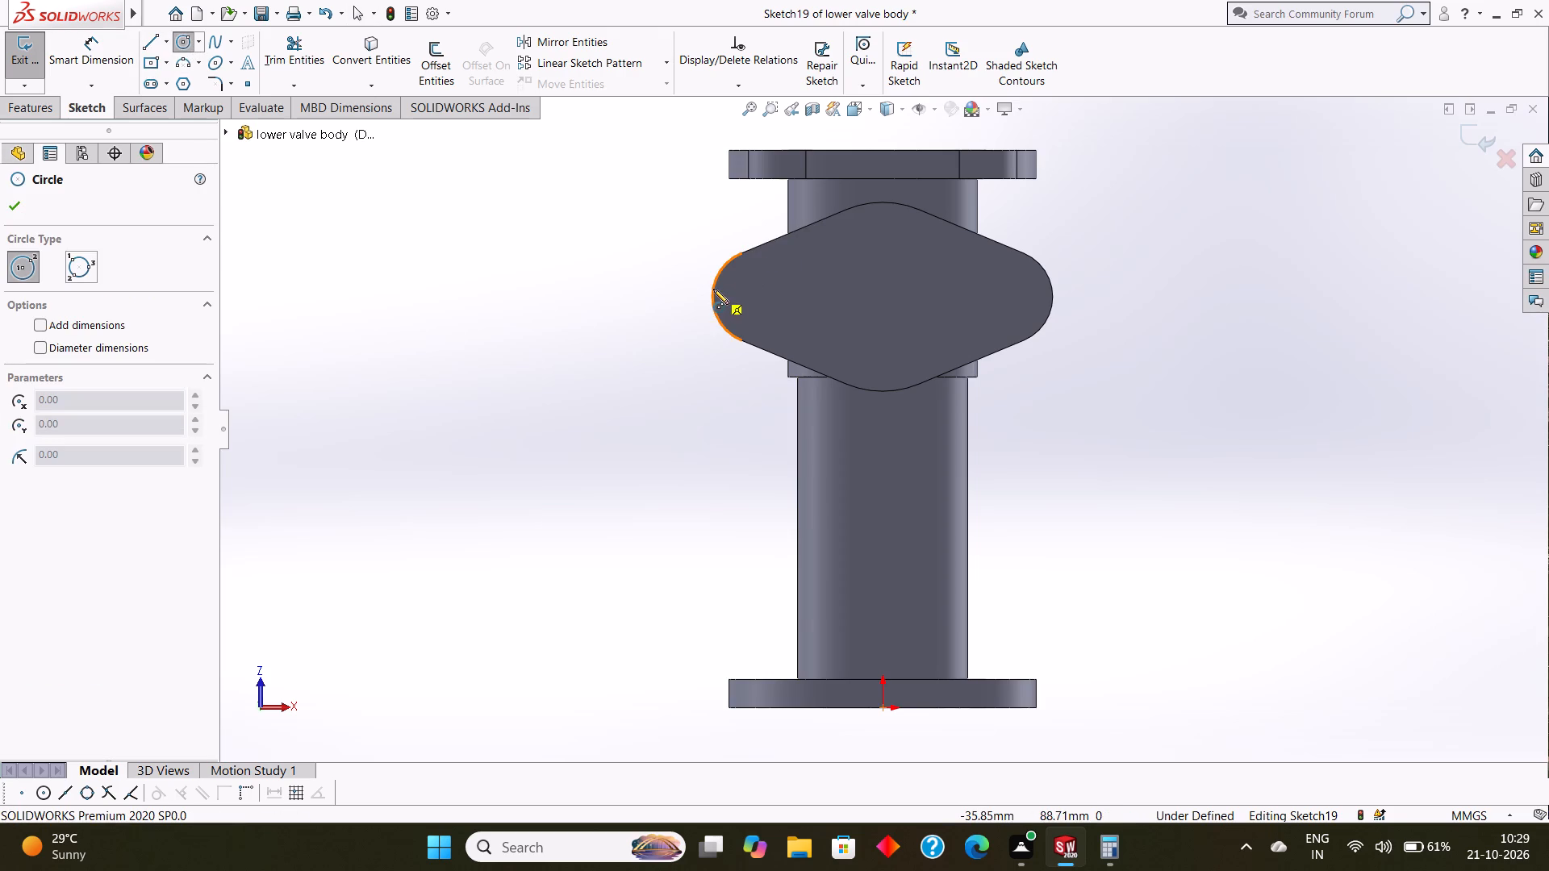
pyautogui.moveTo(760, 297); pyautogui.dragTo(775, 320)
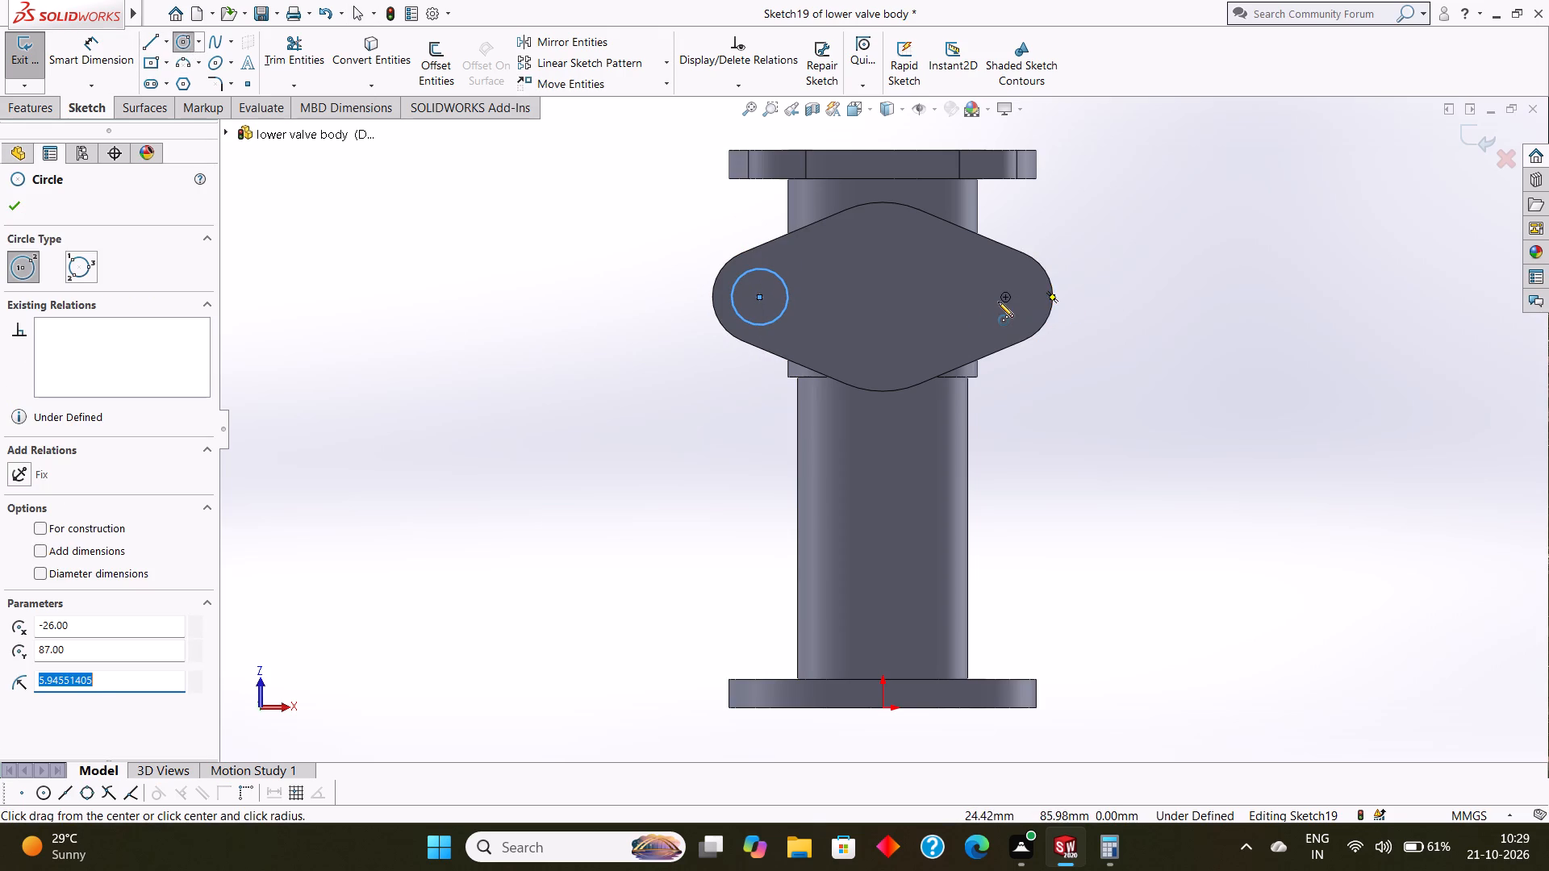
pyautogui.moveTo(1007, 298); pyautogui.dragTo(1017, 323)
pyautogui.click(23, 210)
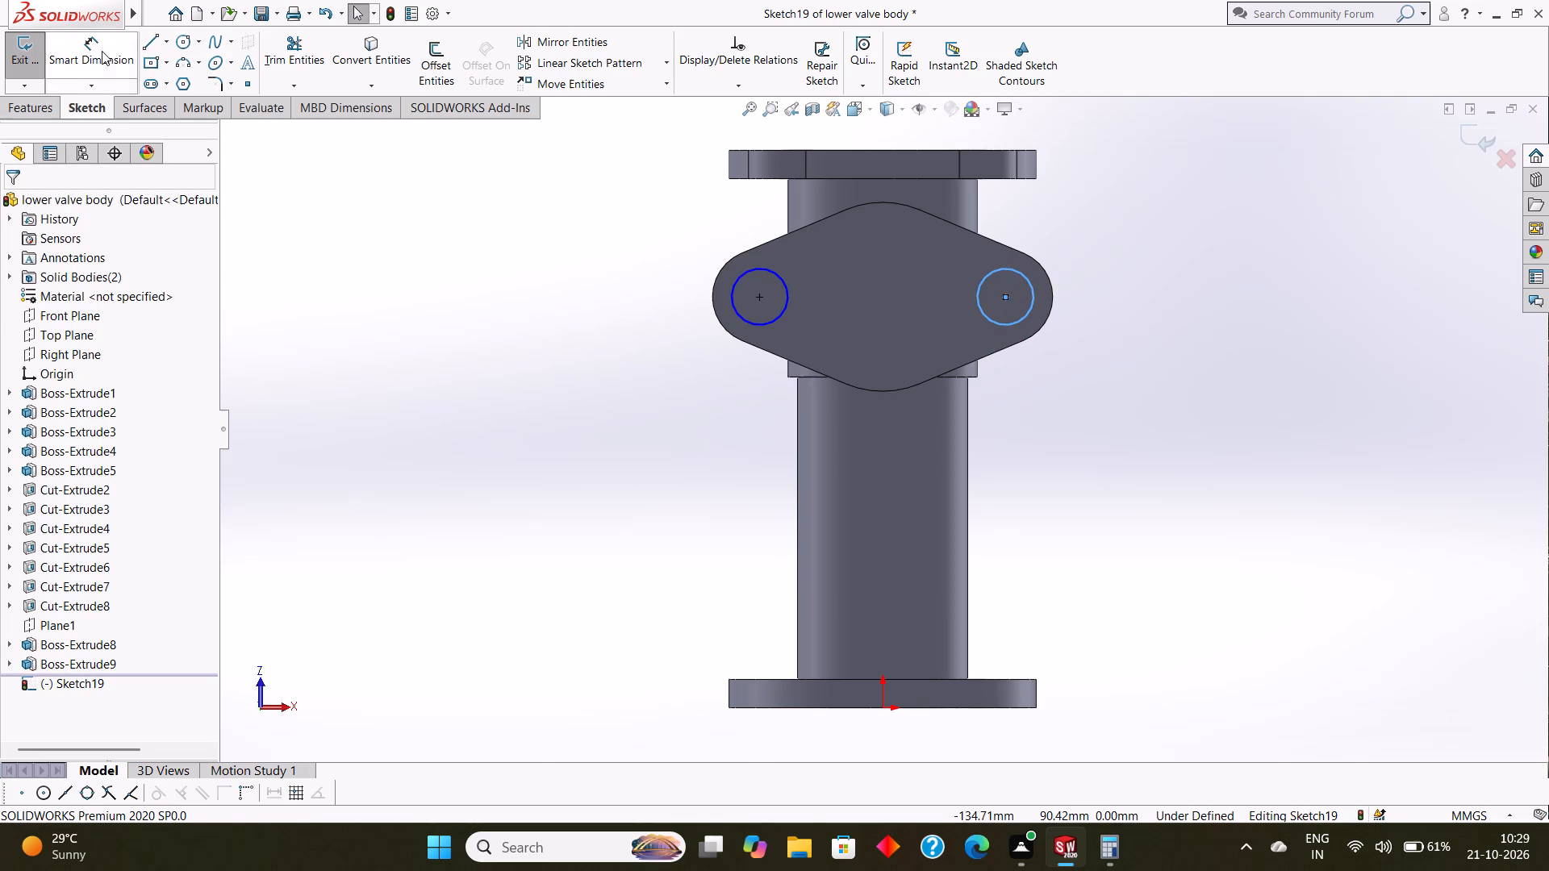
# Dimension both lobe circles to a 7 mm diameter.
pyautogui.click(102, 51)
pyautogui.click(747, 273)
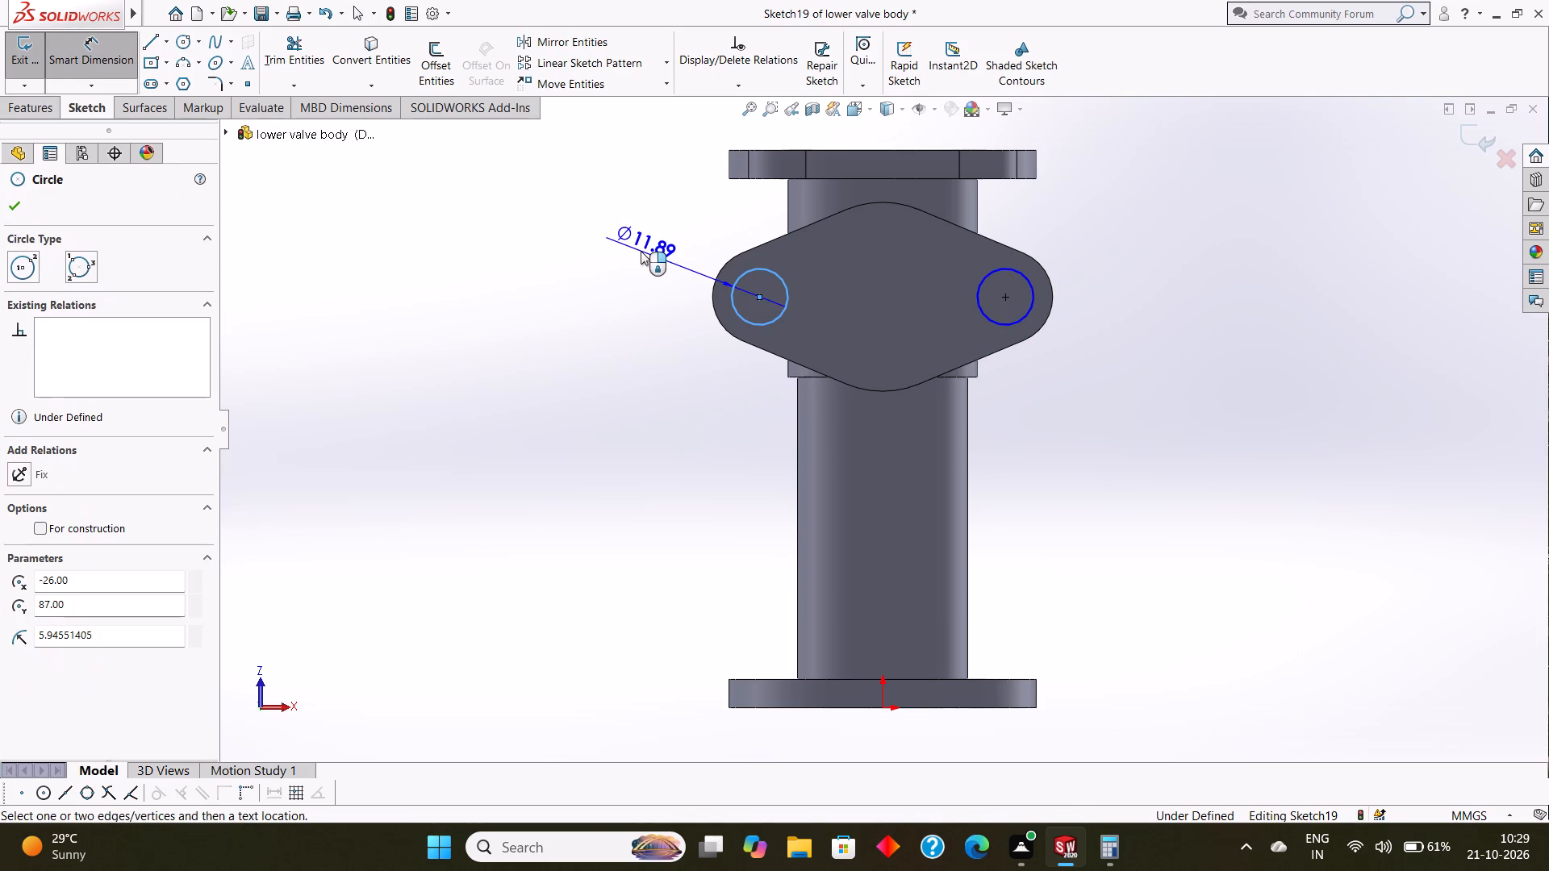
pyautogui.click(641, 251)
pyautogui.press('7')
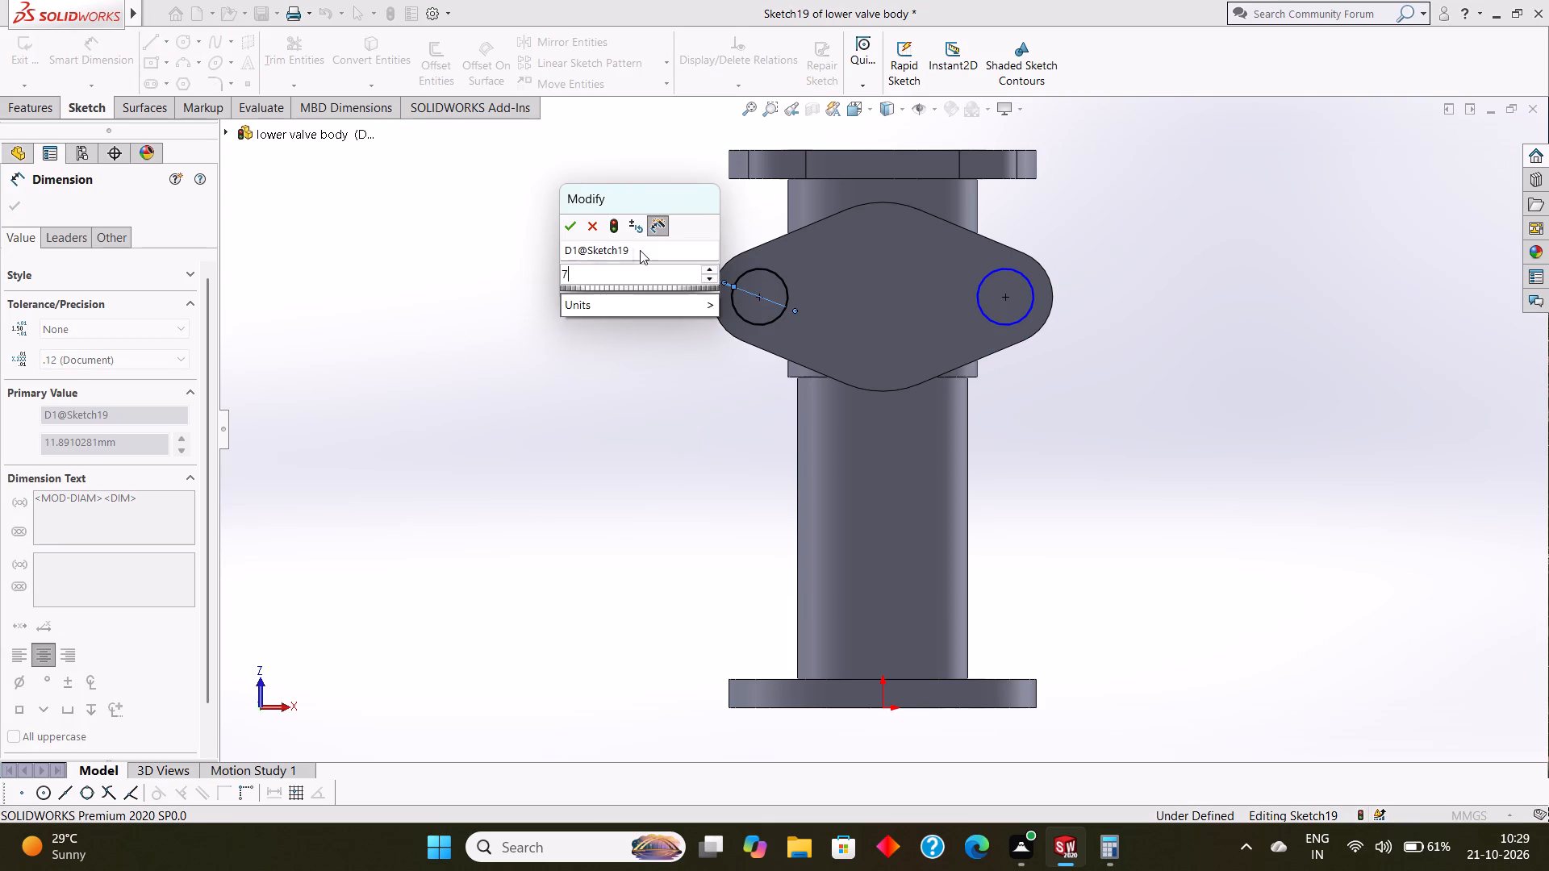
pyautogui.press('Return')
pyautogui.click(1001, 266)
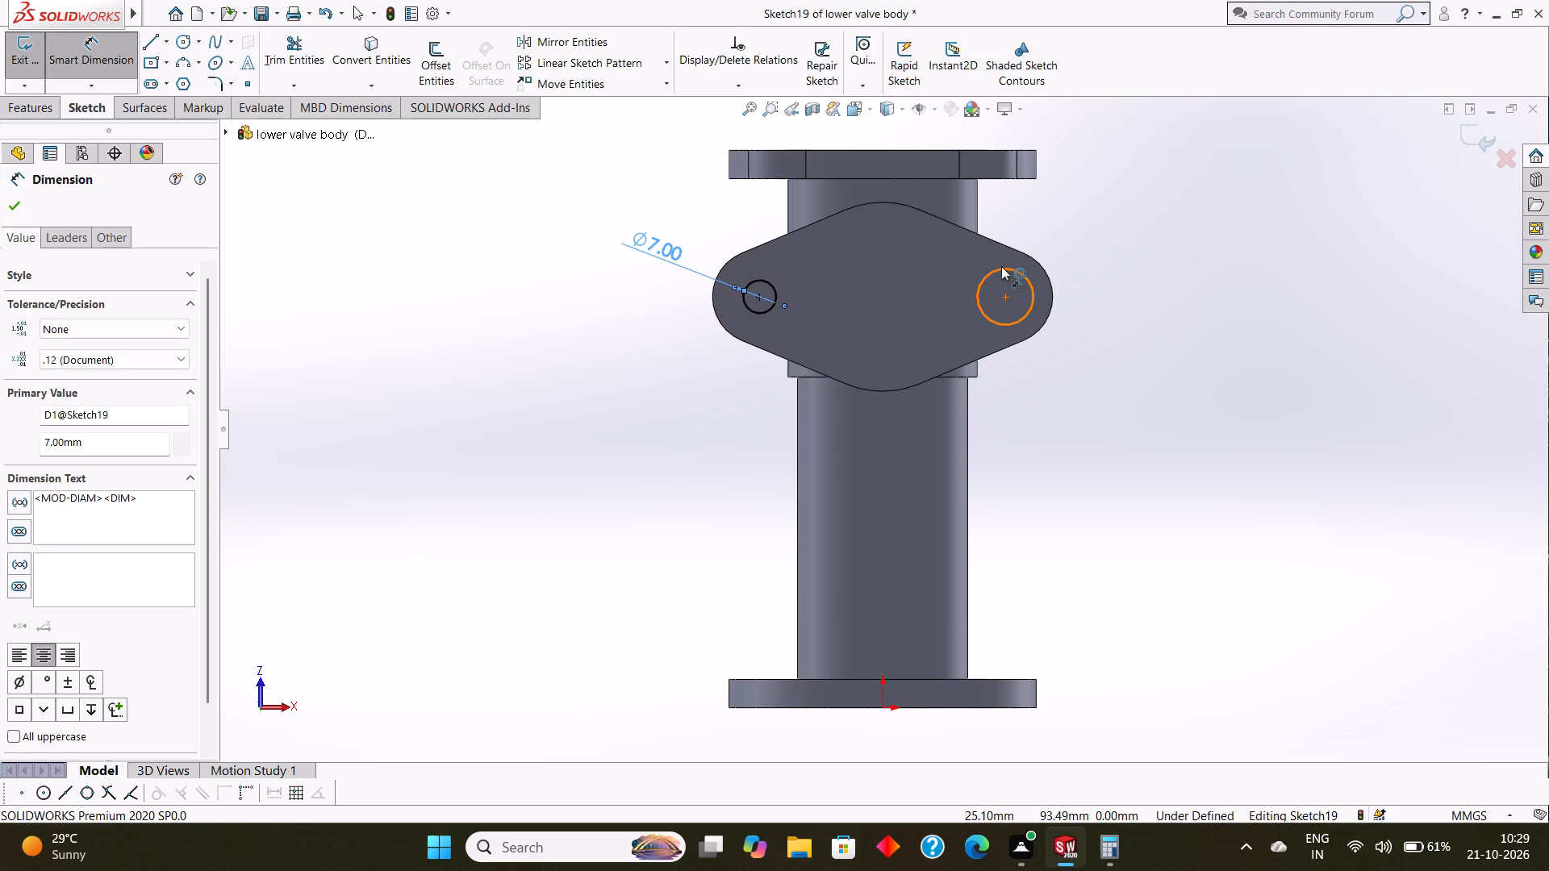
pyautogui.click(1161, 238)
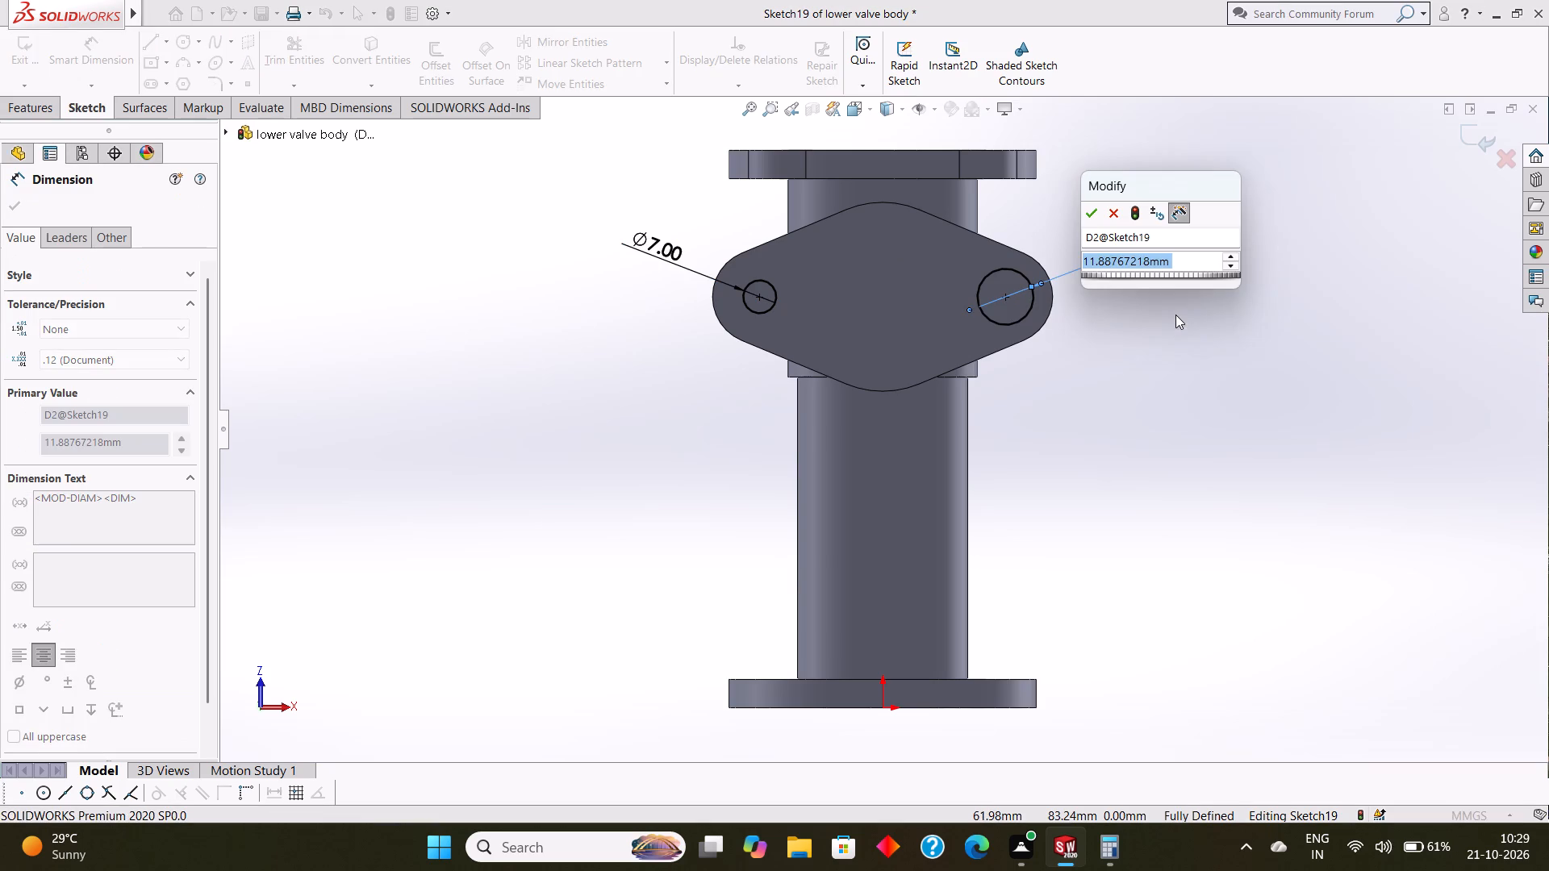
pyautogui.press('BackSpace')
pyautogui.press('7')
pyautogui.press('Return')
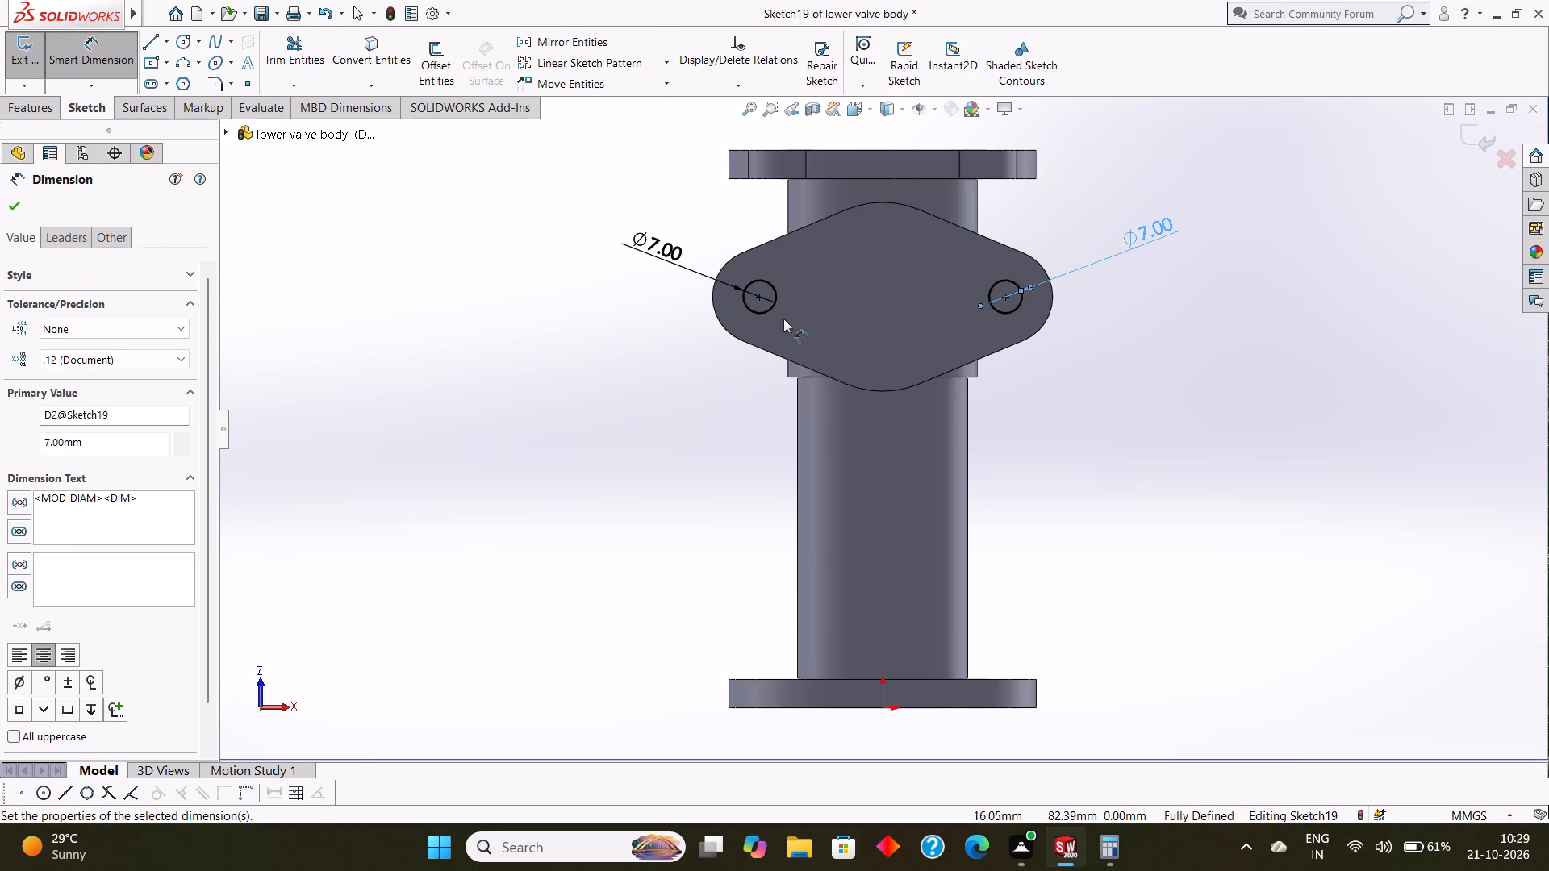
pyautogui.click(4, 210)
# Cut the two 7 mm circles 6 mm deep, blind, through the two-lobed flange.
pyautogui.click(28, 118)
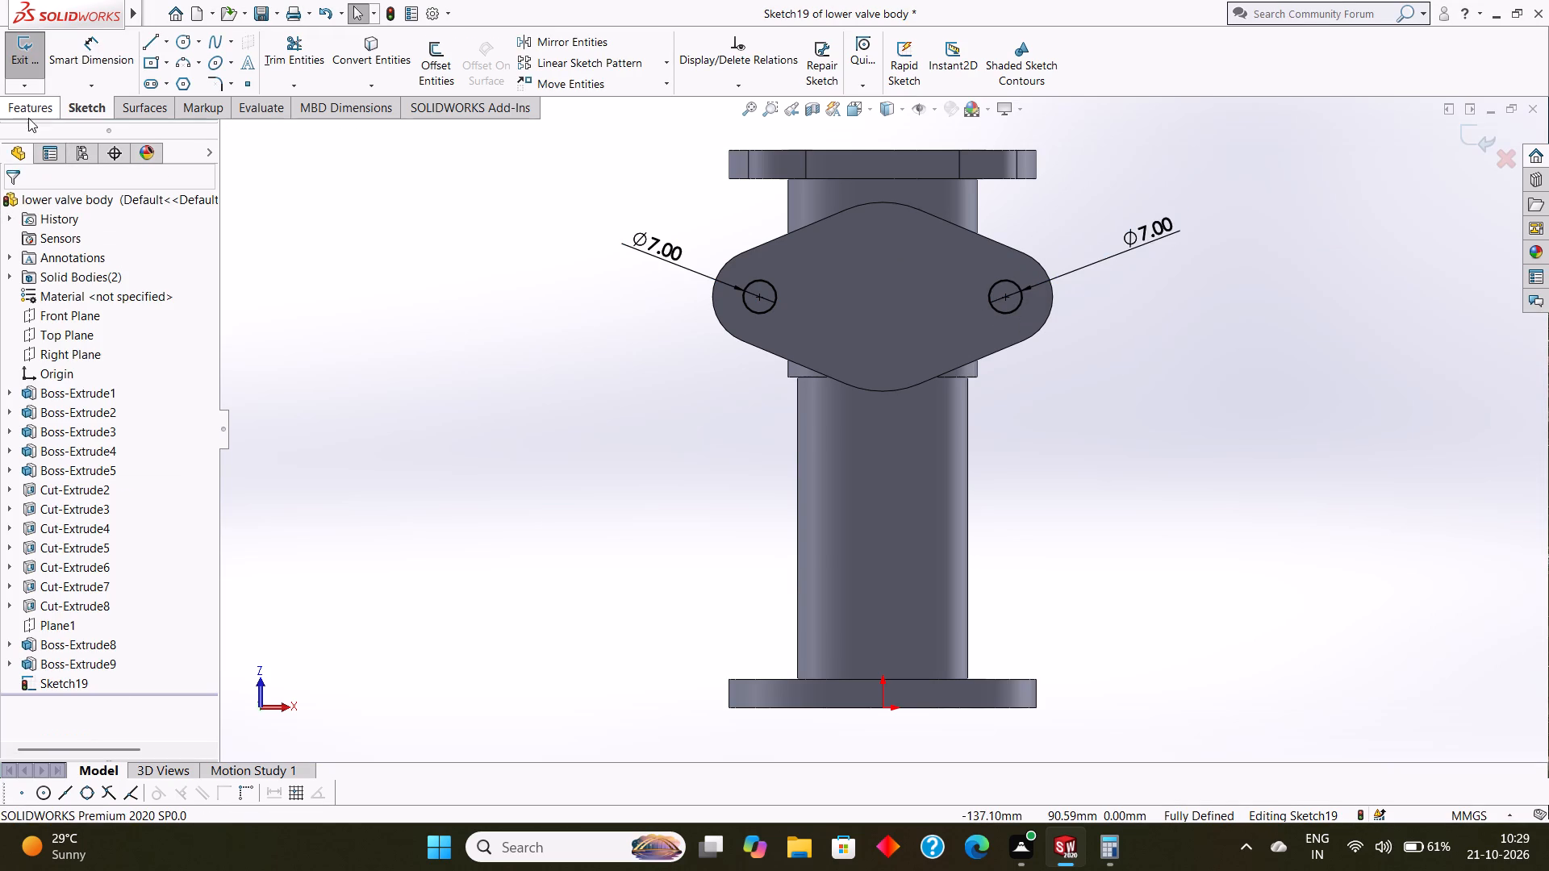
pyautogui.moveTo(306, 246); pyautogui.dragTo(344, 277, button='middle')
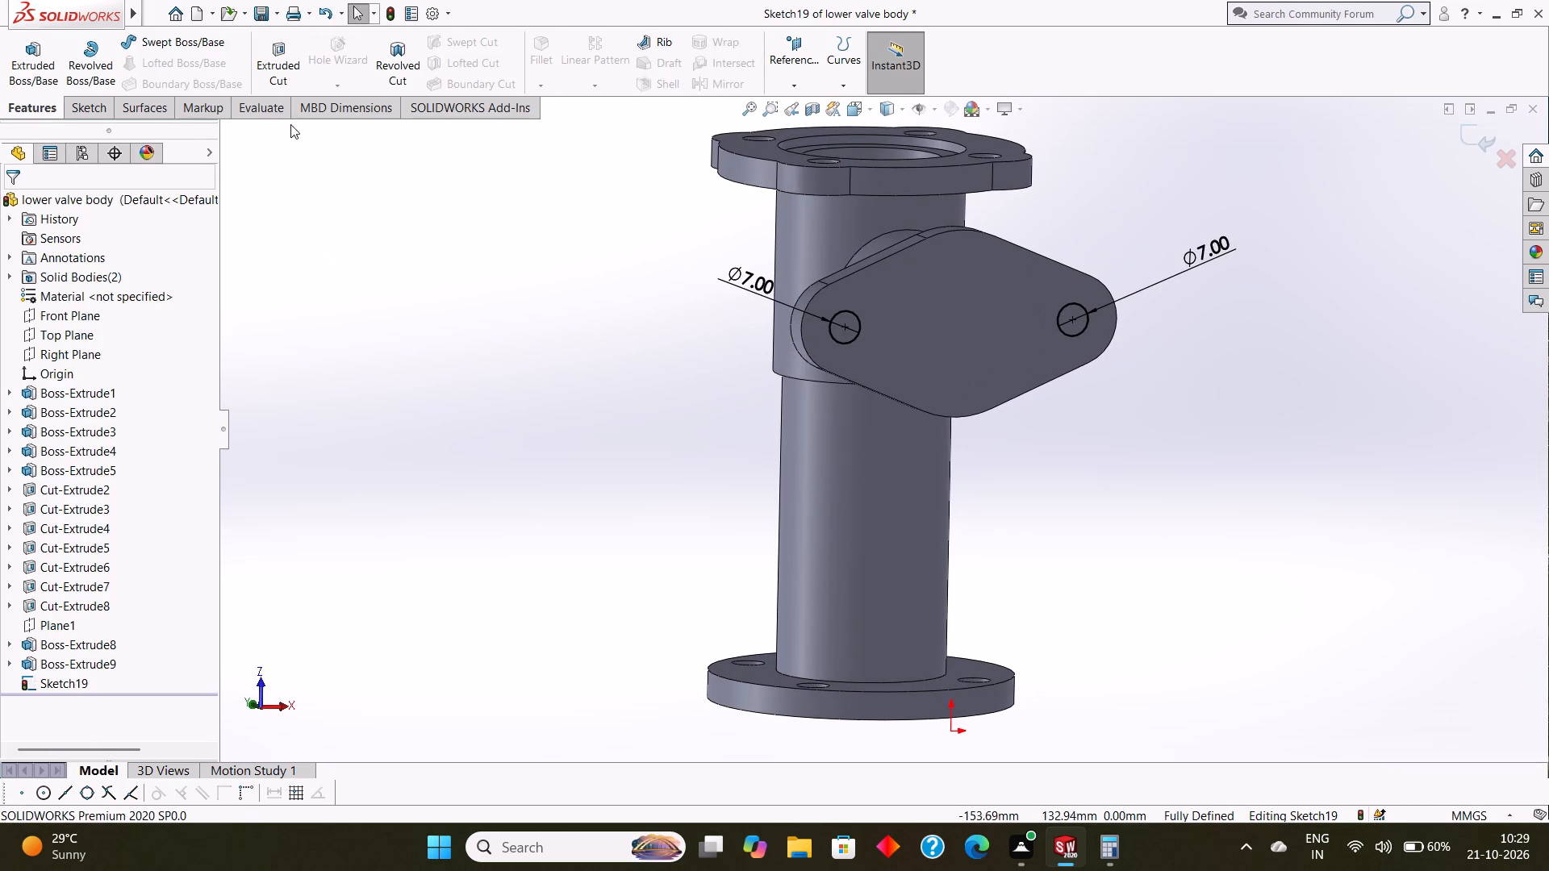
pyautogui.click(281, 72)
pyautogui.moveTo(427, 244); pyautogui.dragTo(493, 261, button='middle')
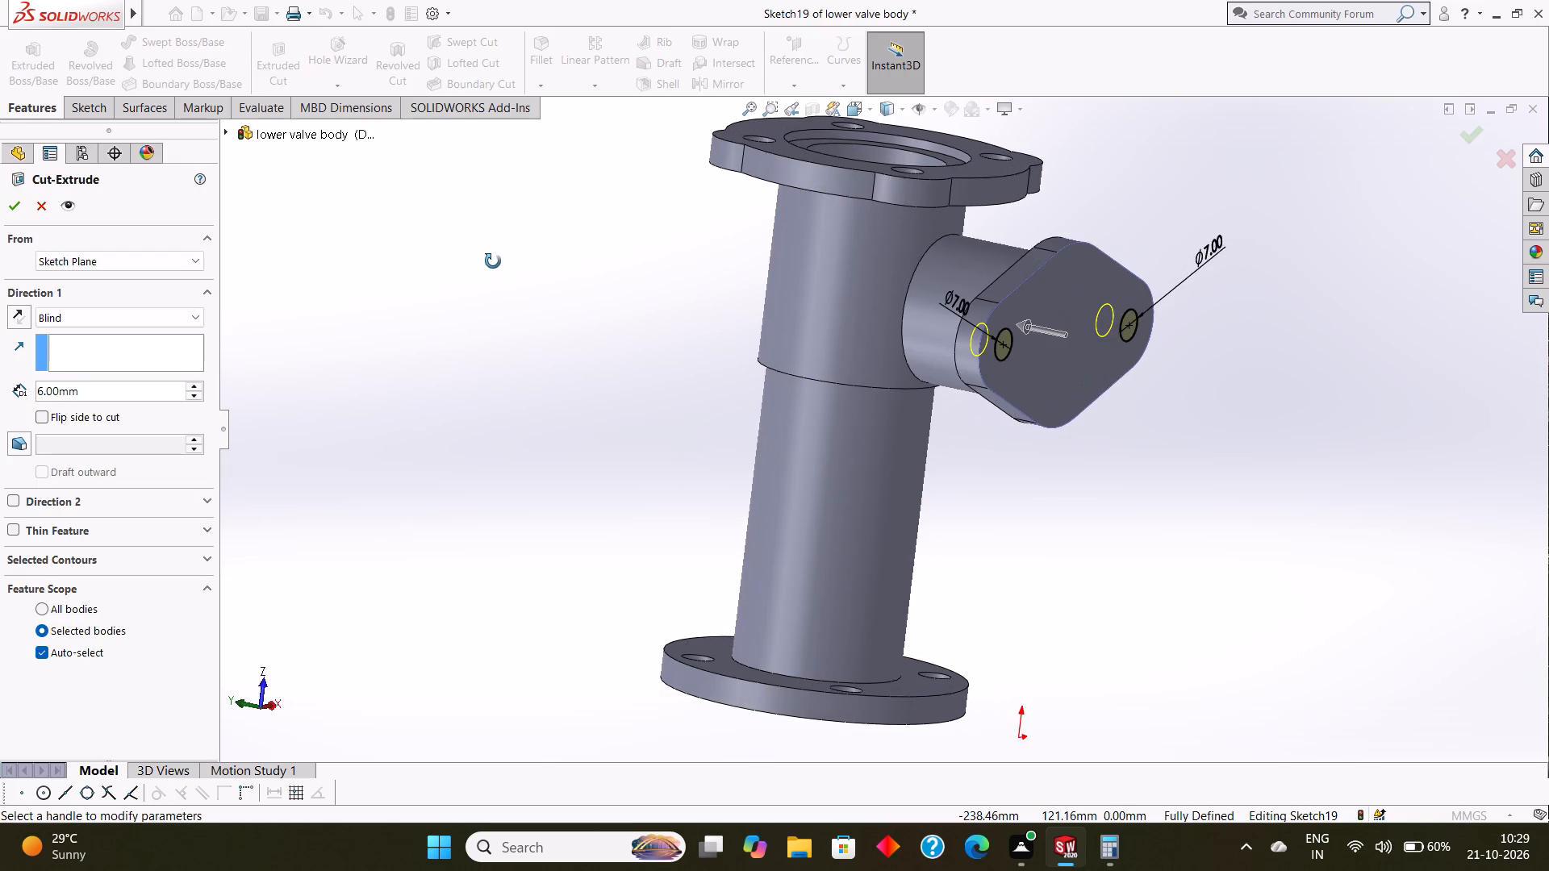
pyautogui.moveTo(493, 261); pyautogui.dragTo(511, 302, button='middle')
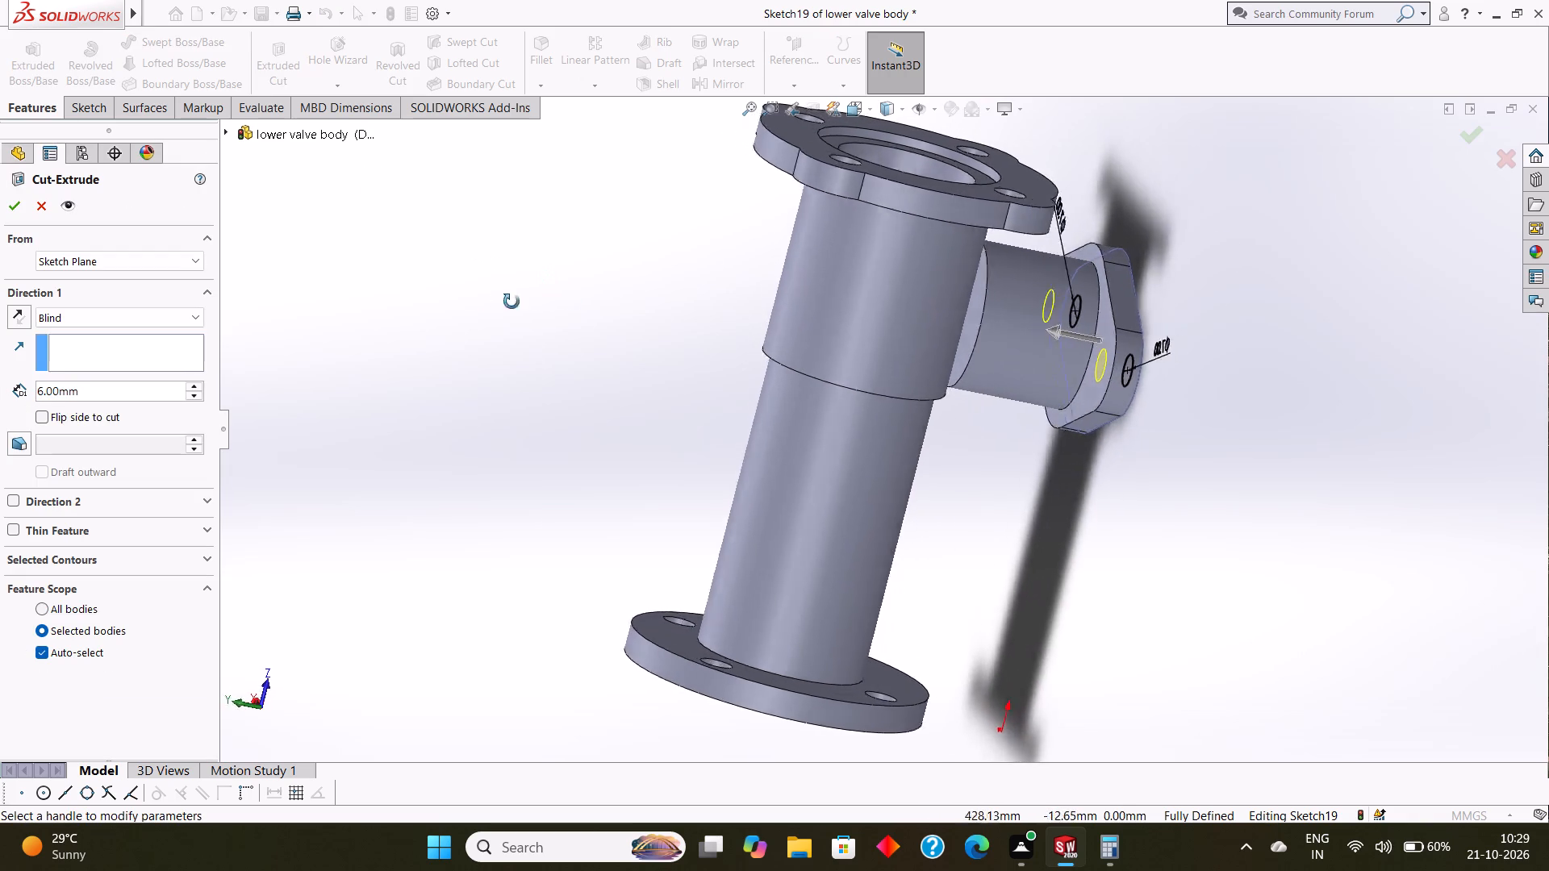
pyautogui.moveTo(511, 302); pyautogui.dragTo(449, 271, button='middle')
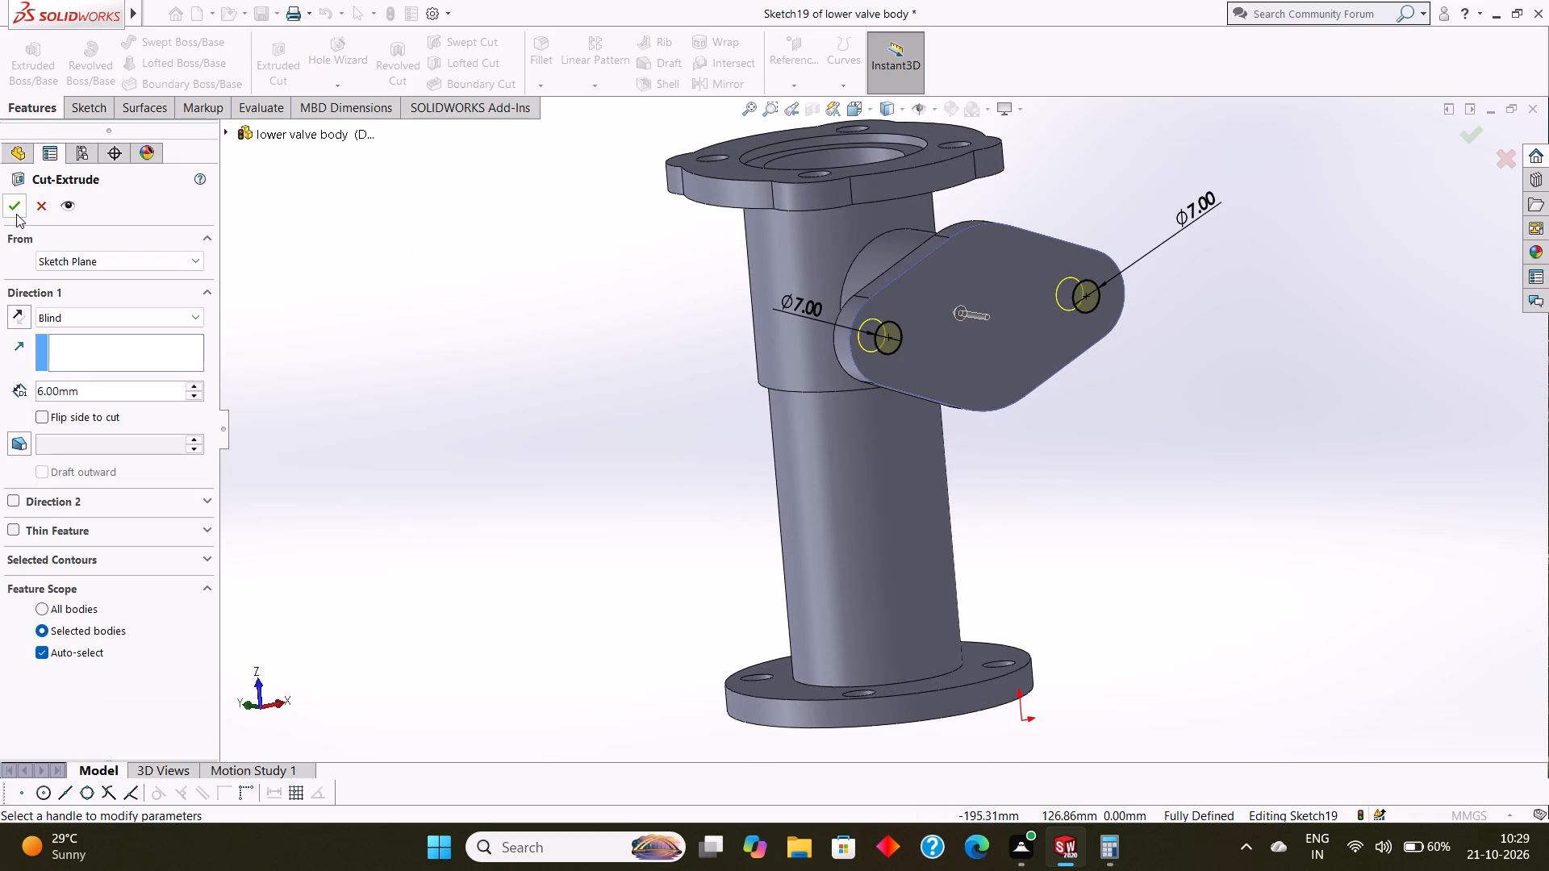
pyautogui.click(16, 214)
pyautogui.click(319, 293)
# Examine the side flange, its two bolt holes and the valve body's bore from several angles.
pyautogui.moveTo(401, 288); pyautogui.dragTo(364, 238, button='middle')
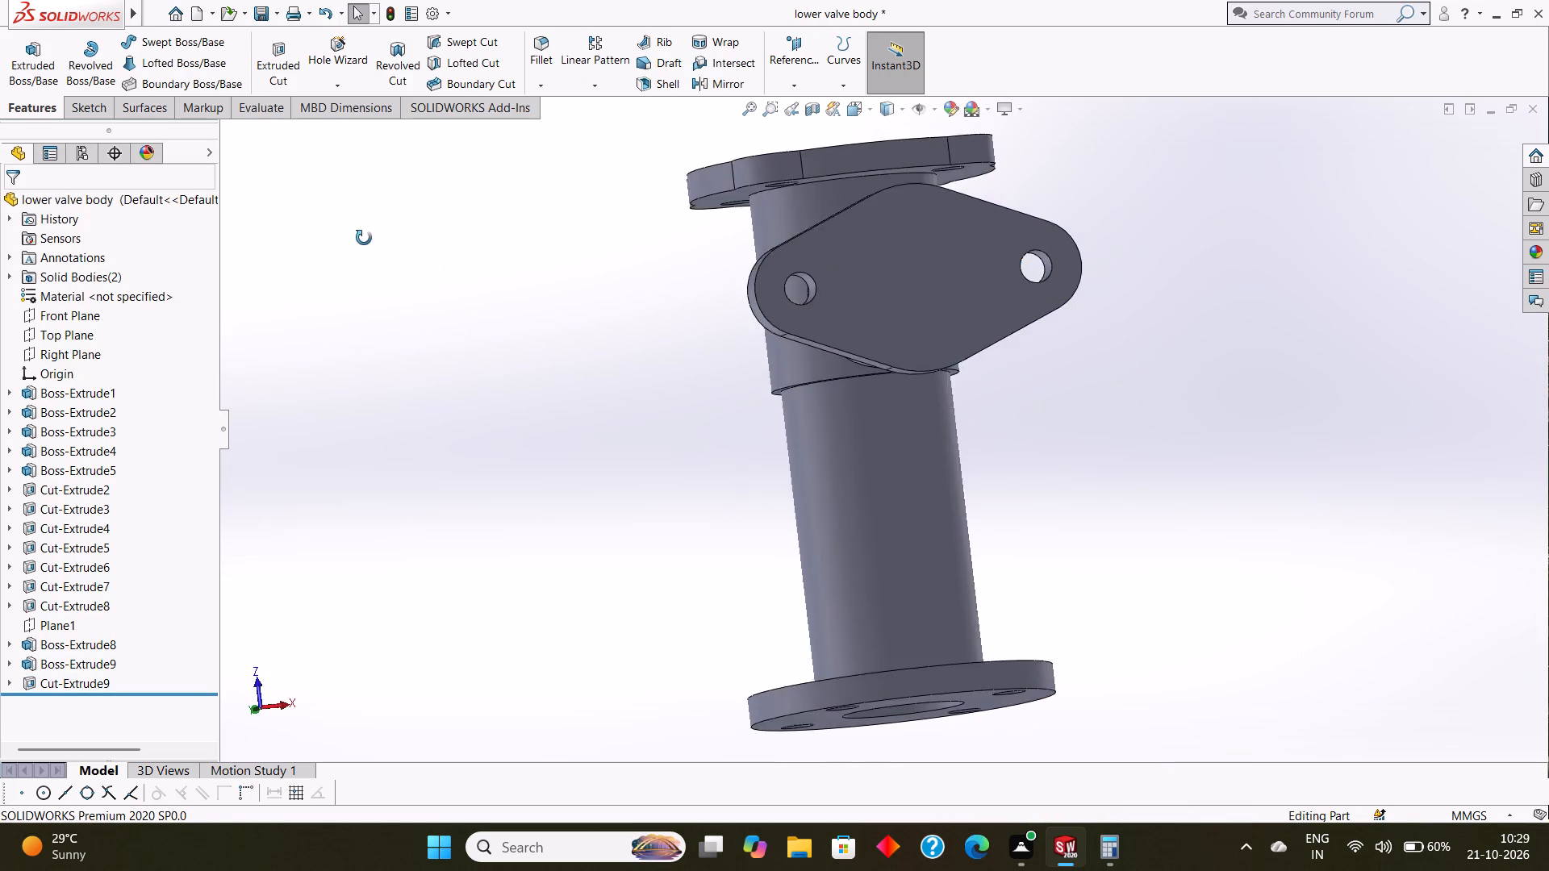
pyautogui.moveTo(364, 238); pyautogui.dragTo(540, 255, button='middle')
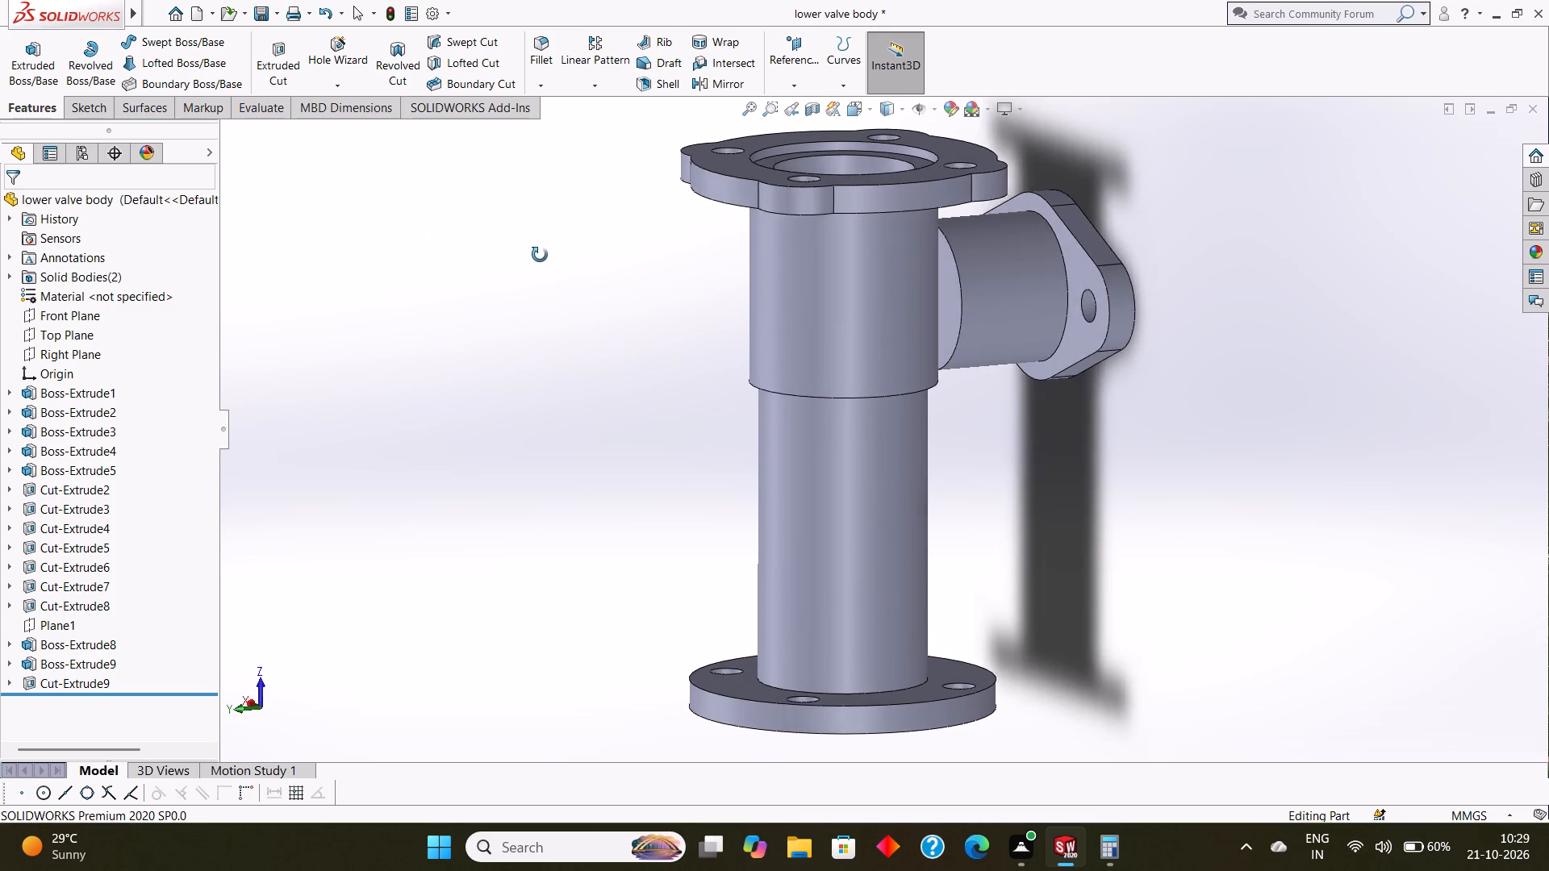
pyautogui.moveTo(540, 255); pyautogui.dragTo(462, 298, button='middle')
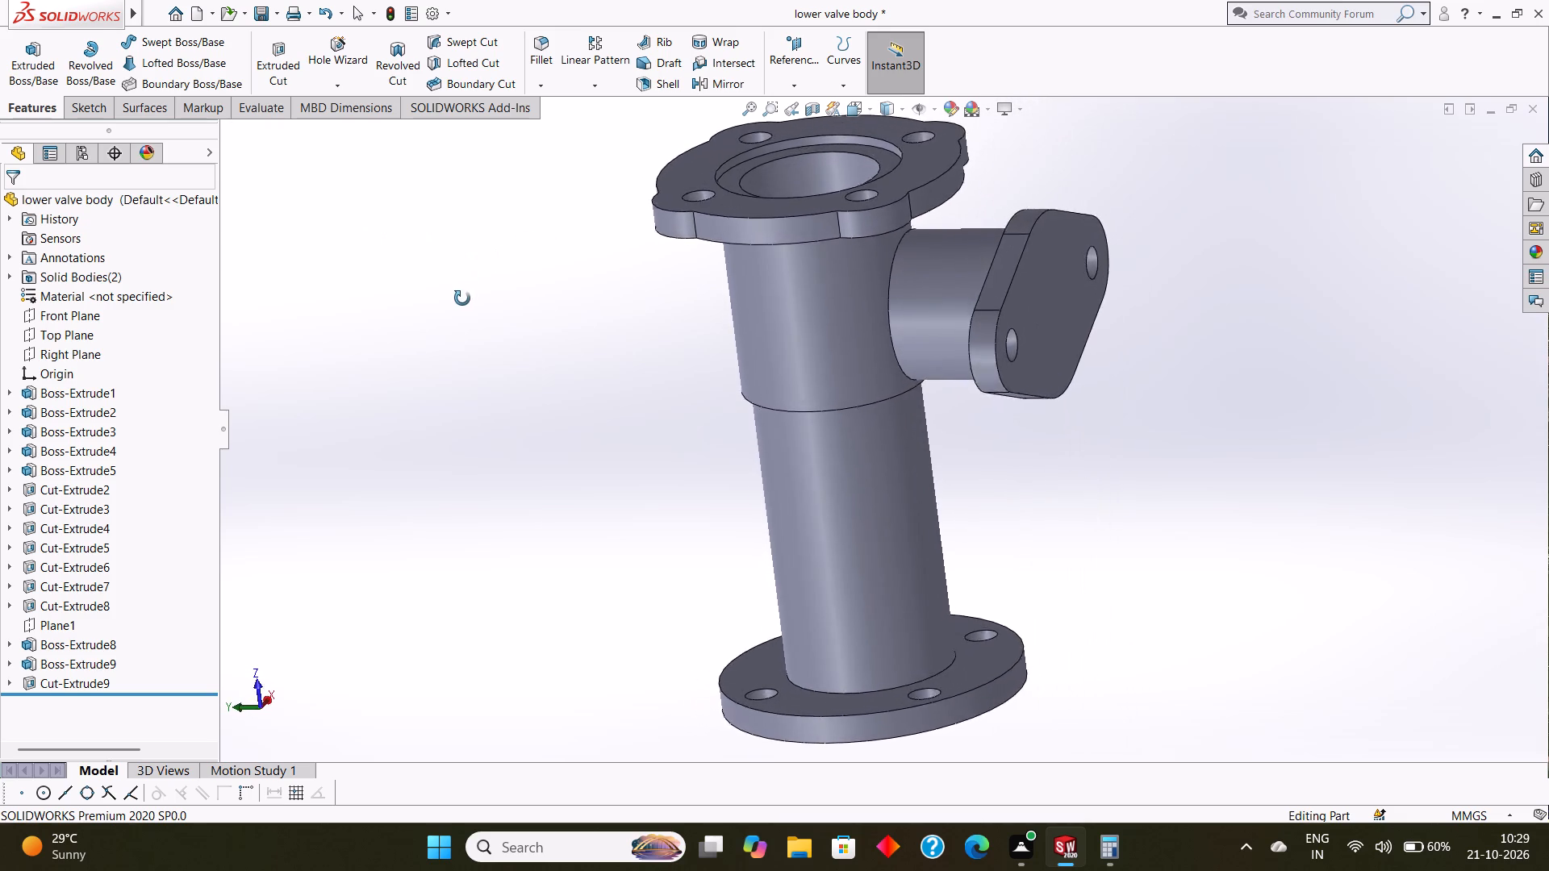
pyautogui.moveTo(462, 298); pyautogui.dragTo(509, 246, button='middle')
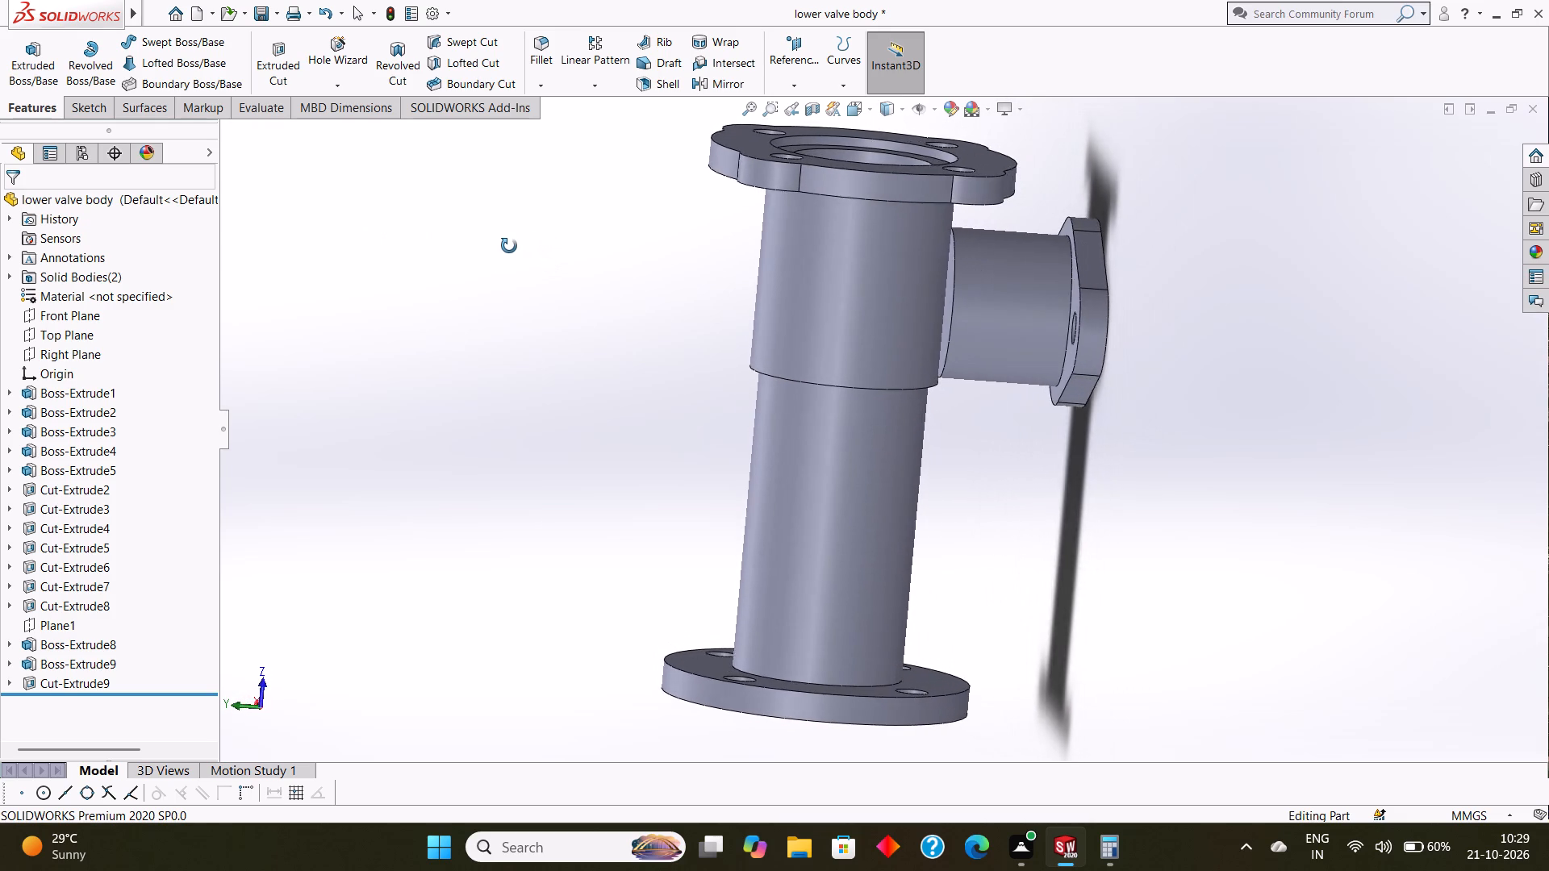
pyautogui.moveTo(509, 246); pyautogui.dragTo(511, 262, button='middle')
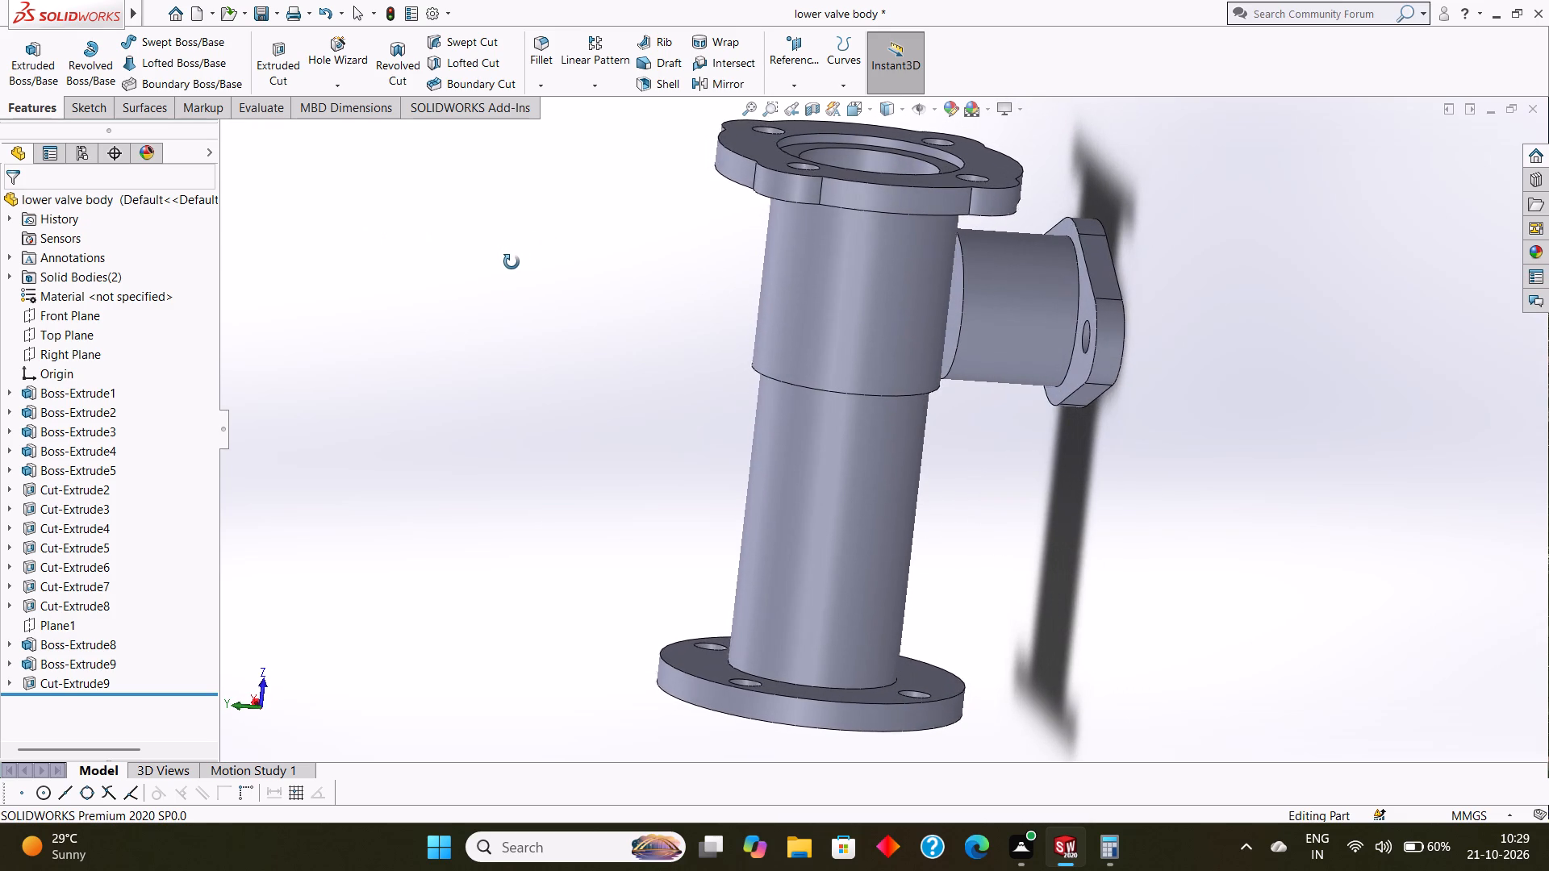
pyautogui.moveTo(511, 262); pyautogui.dragTo(528, 263, button='middle')
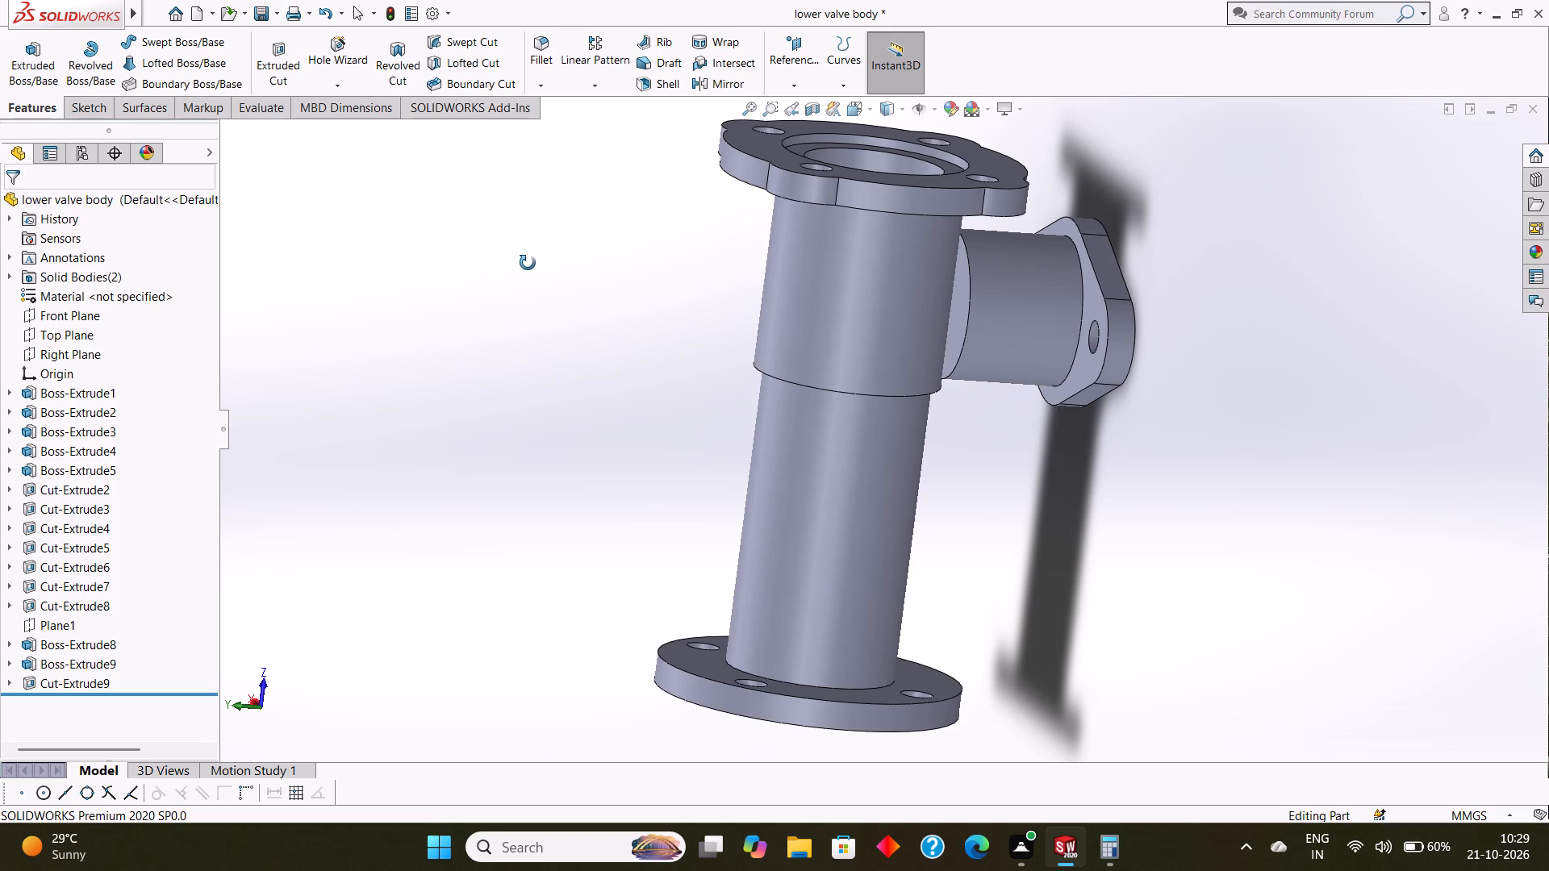
pyautogui.moveTo(528, 263); pyautogui.dragTo(465, 460, button='middle')
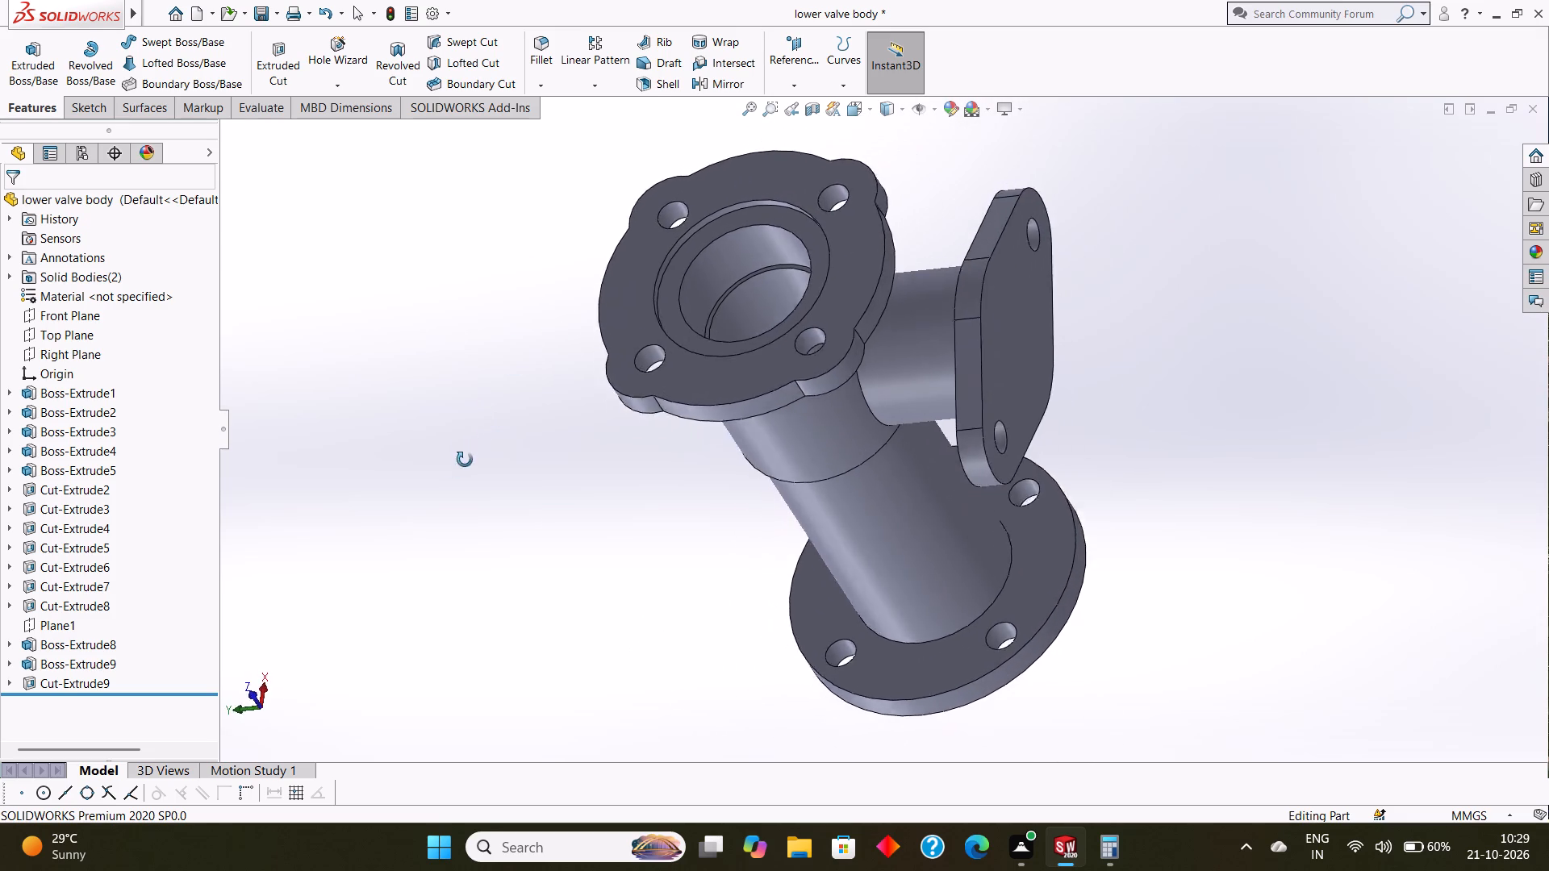
pyautogui.moveTo(465, 460); pyautogui.dragTo(460, 684, button='middle')
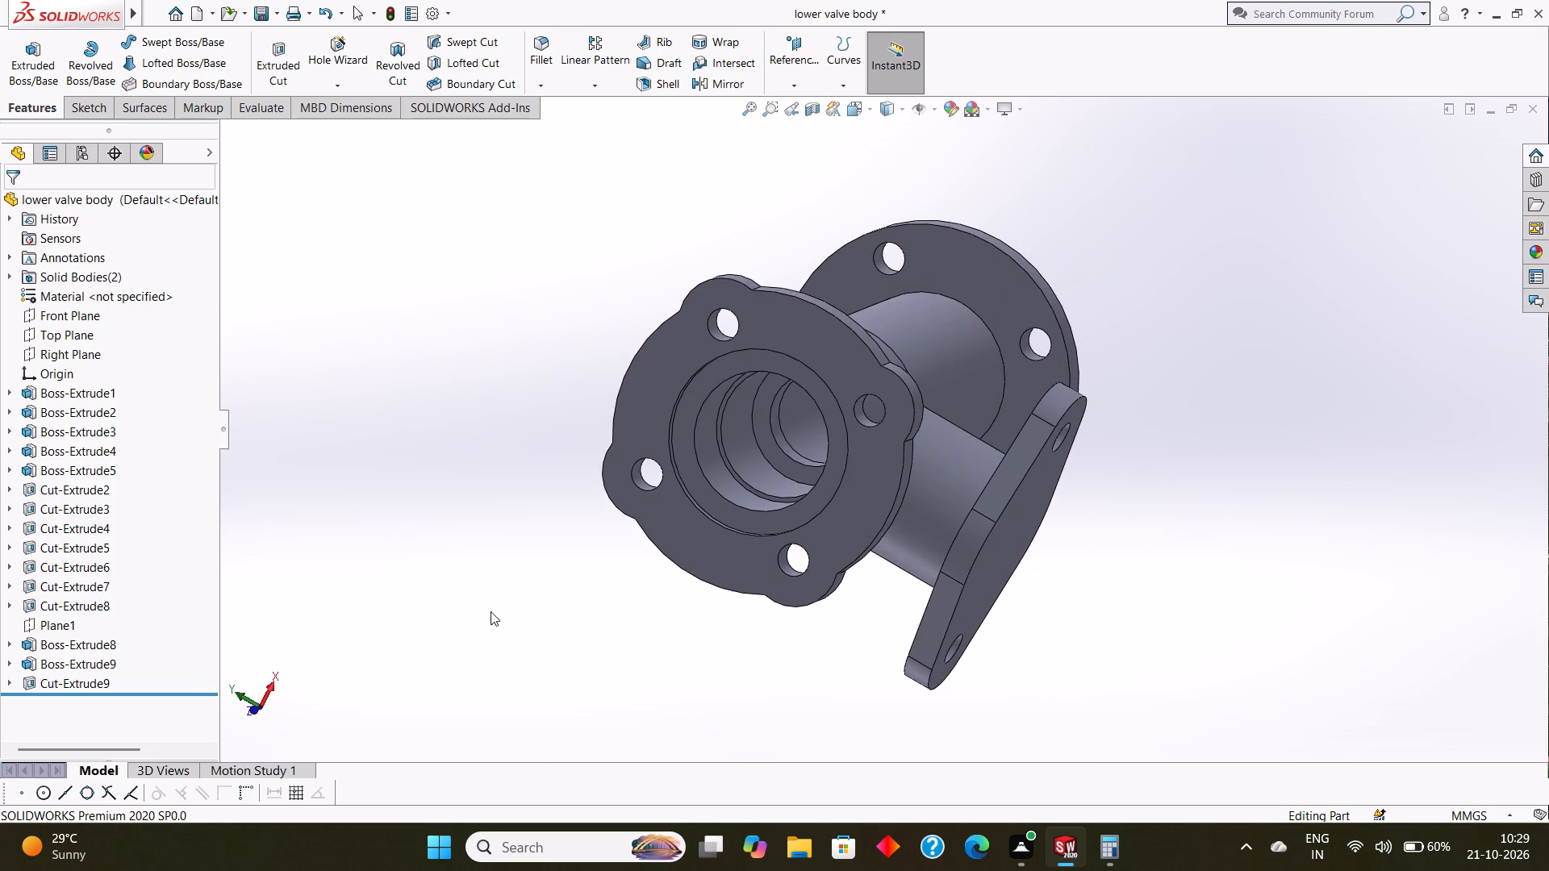
pyautogui.moveTo(1061, 277); pyautogui.dragTo(1042, 198, button='middle')
pyautogui.moveTo(1113, 294); pyautogui.dragTo(1137, 134, button='middle')
pyautogui.moveTo(1145, 227); pyautogui.dragTo(1149, 145, button='middle')
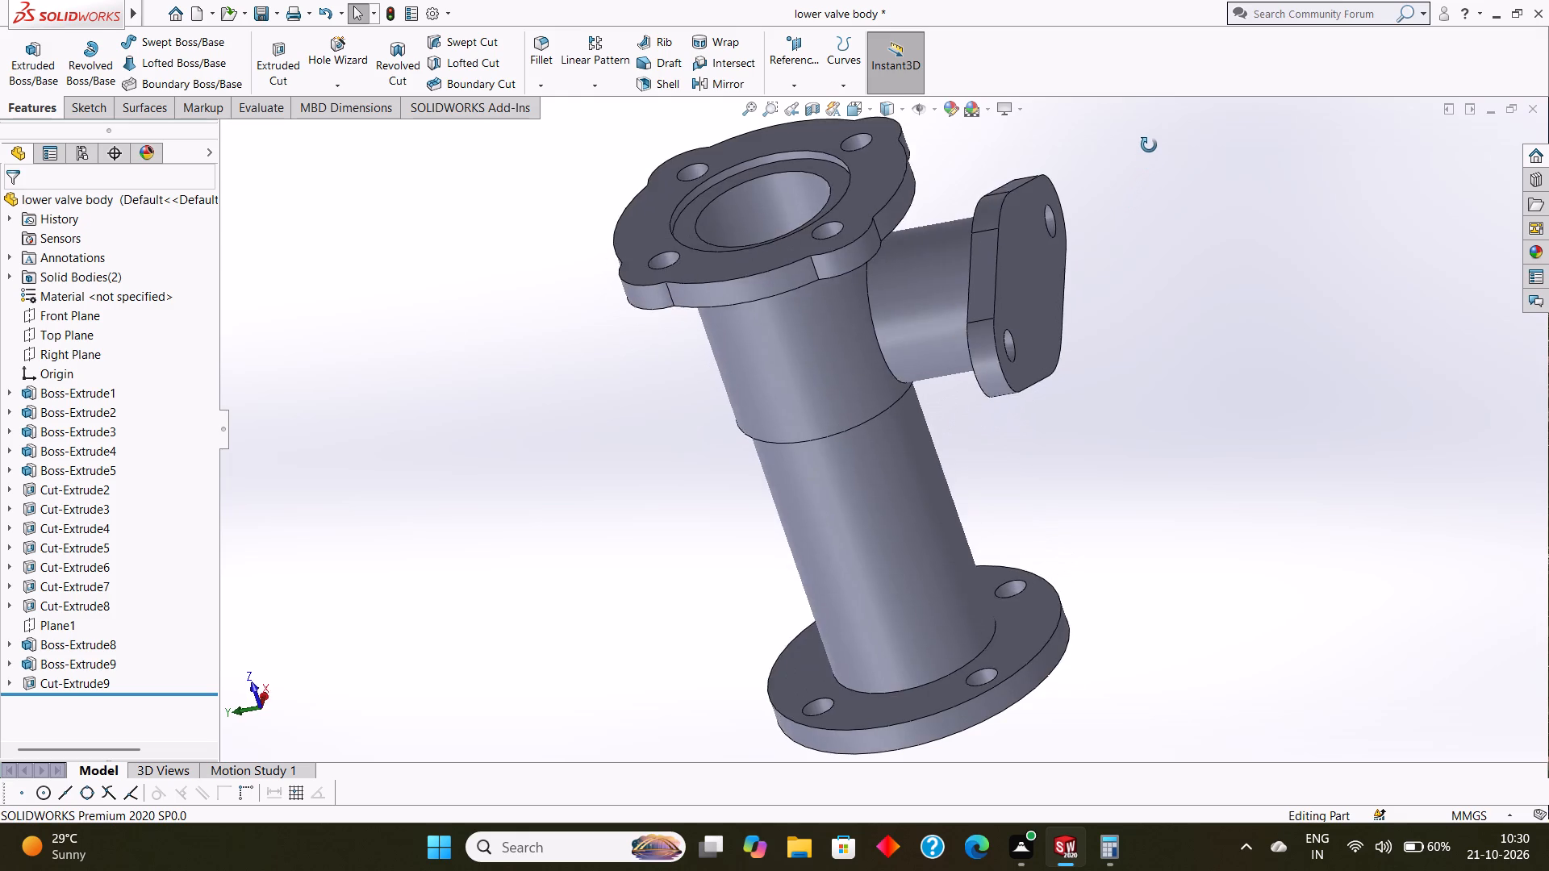
pyautogui.moveTo(1149, 145); pyautogui.dragTo(1195, 95, button='middle')
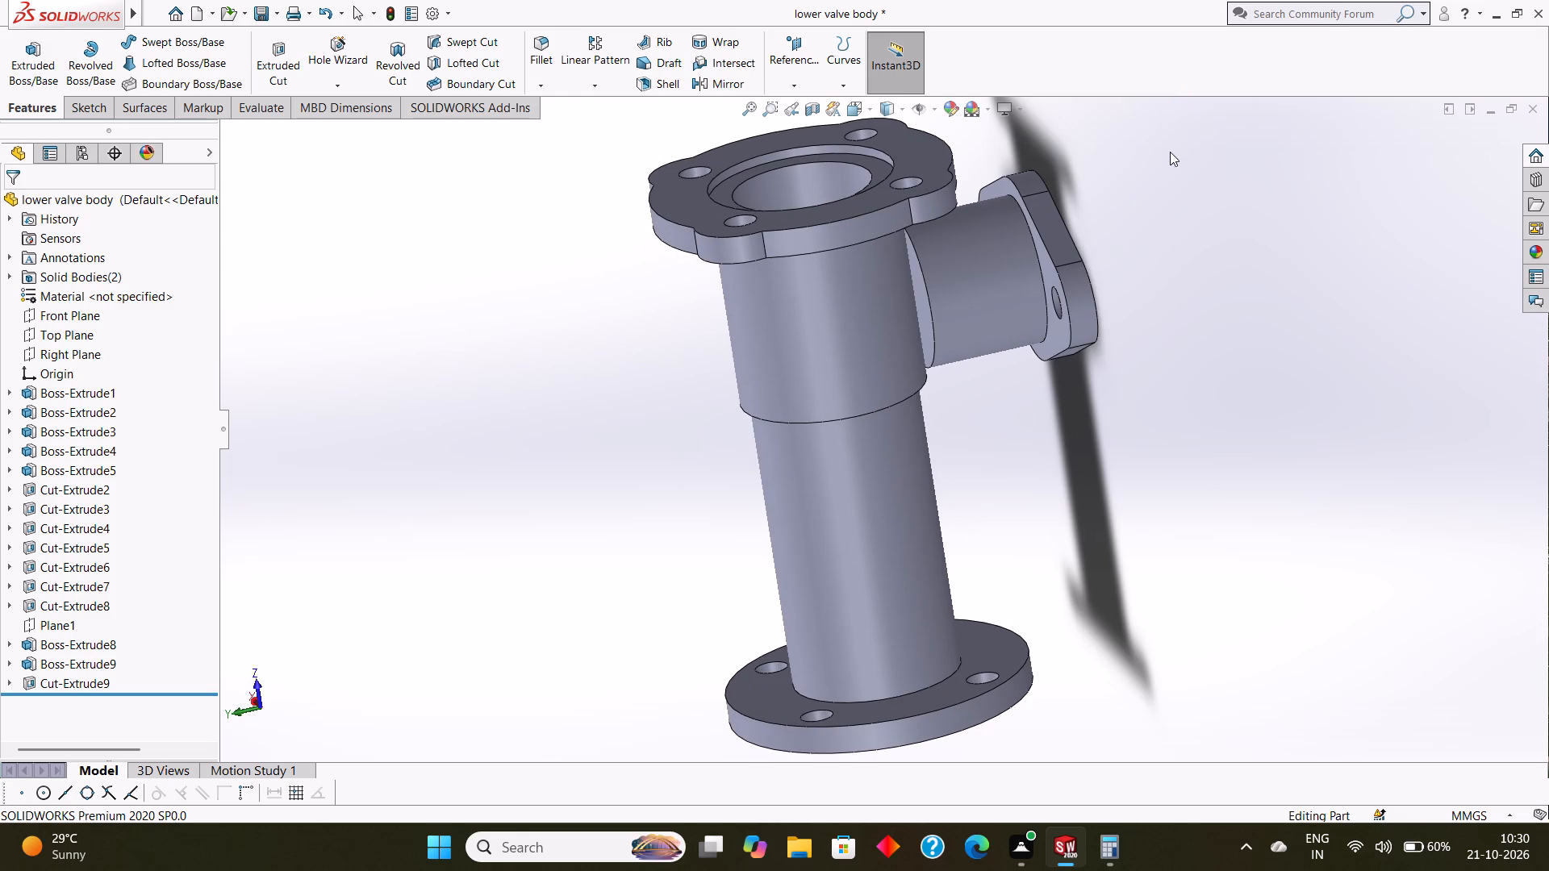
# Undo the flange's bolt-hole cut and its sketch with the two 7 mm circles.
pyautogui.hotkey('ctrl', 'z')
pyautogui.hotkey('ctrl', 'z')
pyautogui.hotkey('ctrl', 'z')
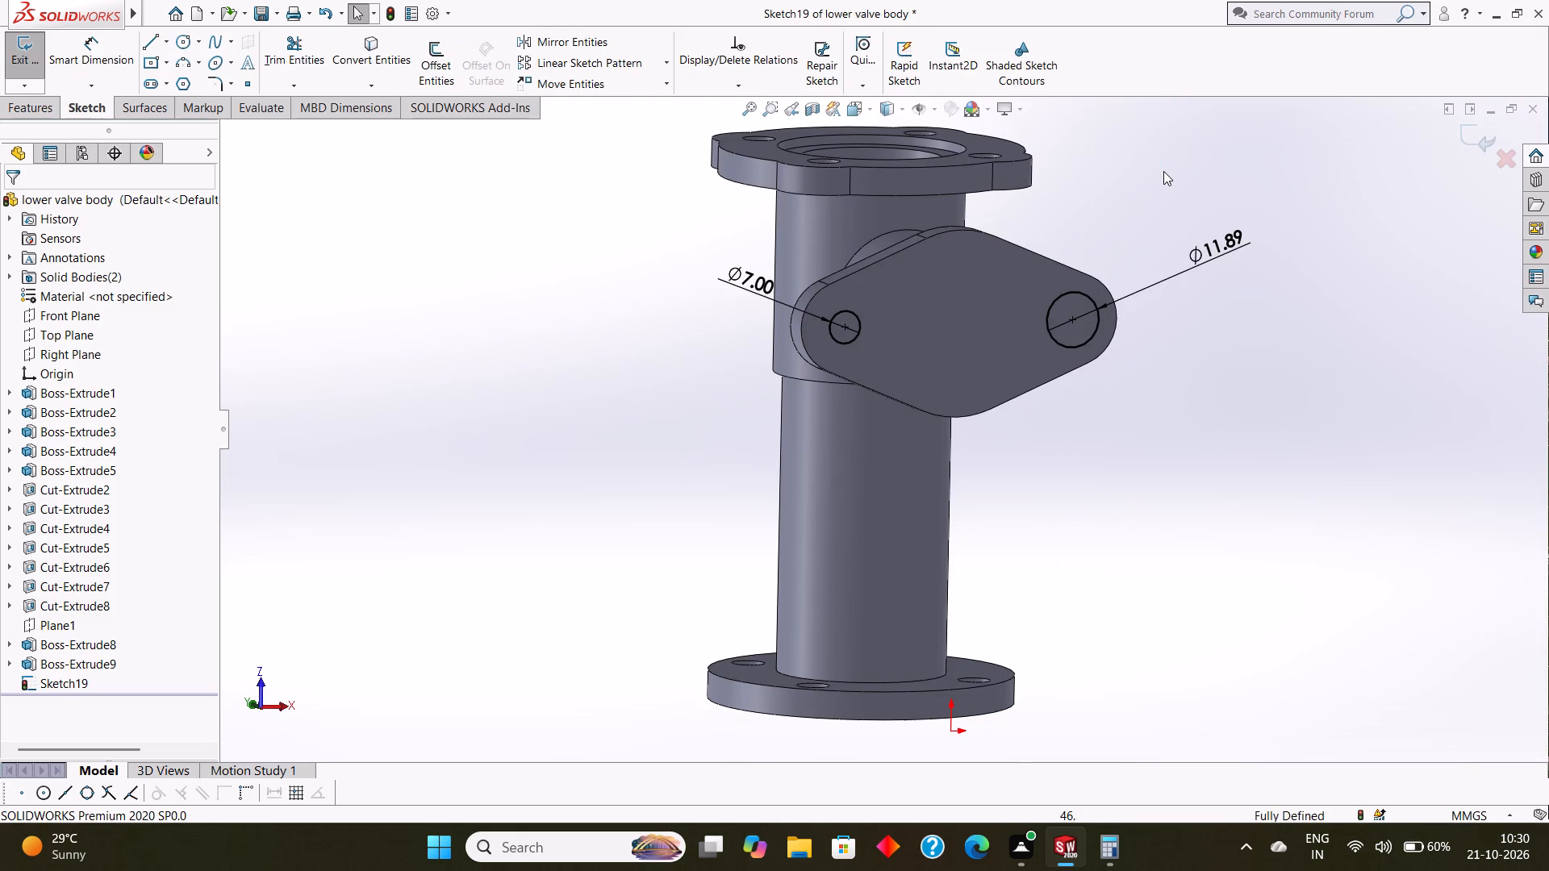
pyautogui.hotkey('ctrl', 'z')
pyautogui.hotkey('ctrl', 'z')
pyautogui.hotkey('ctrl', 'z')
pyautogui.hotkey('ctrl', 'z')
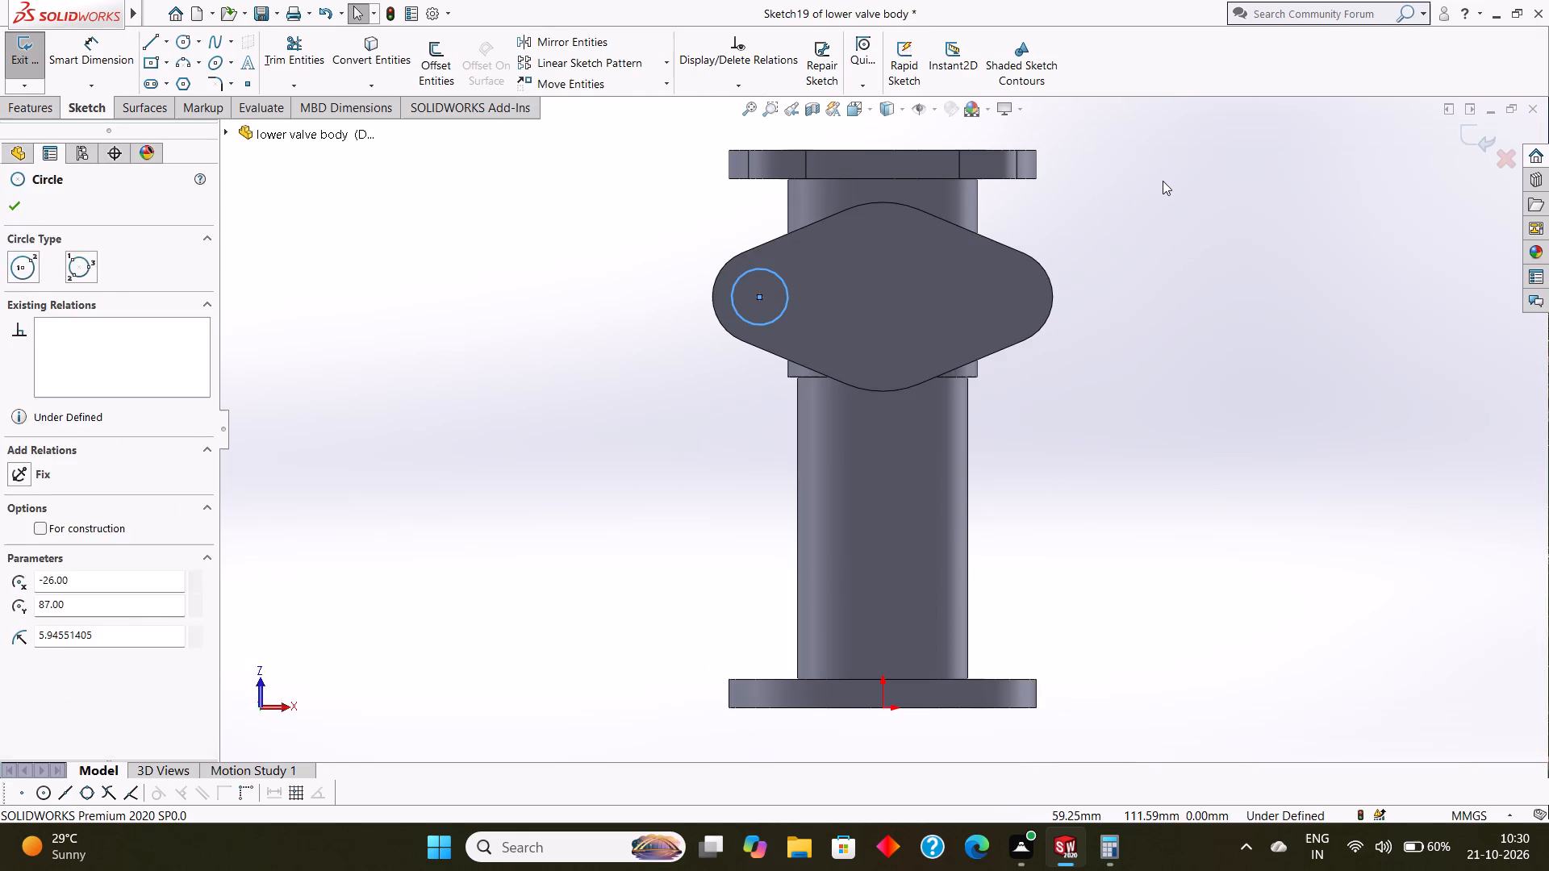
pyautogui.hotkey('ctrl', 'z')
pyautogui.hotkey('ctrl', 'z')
# Undo the 6 mm flange extrusion and the trims of the 20 mm and 40 mm circles in its sketch.
pyautogui.hotkey('ctrl', 'z')
pyautogui.hotkey('ctrl', 'z')
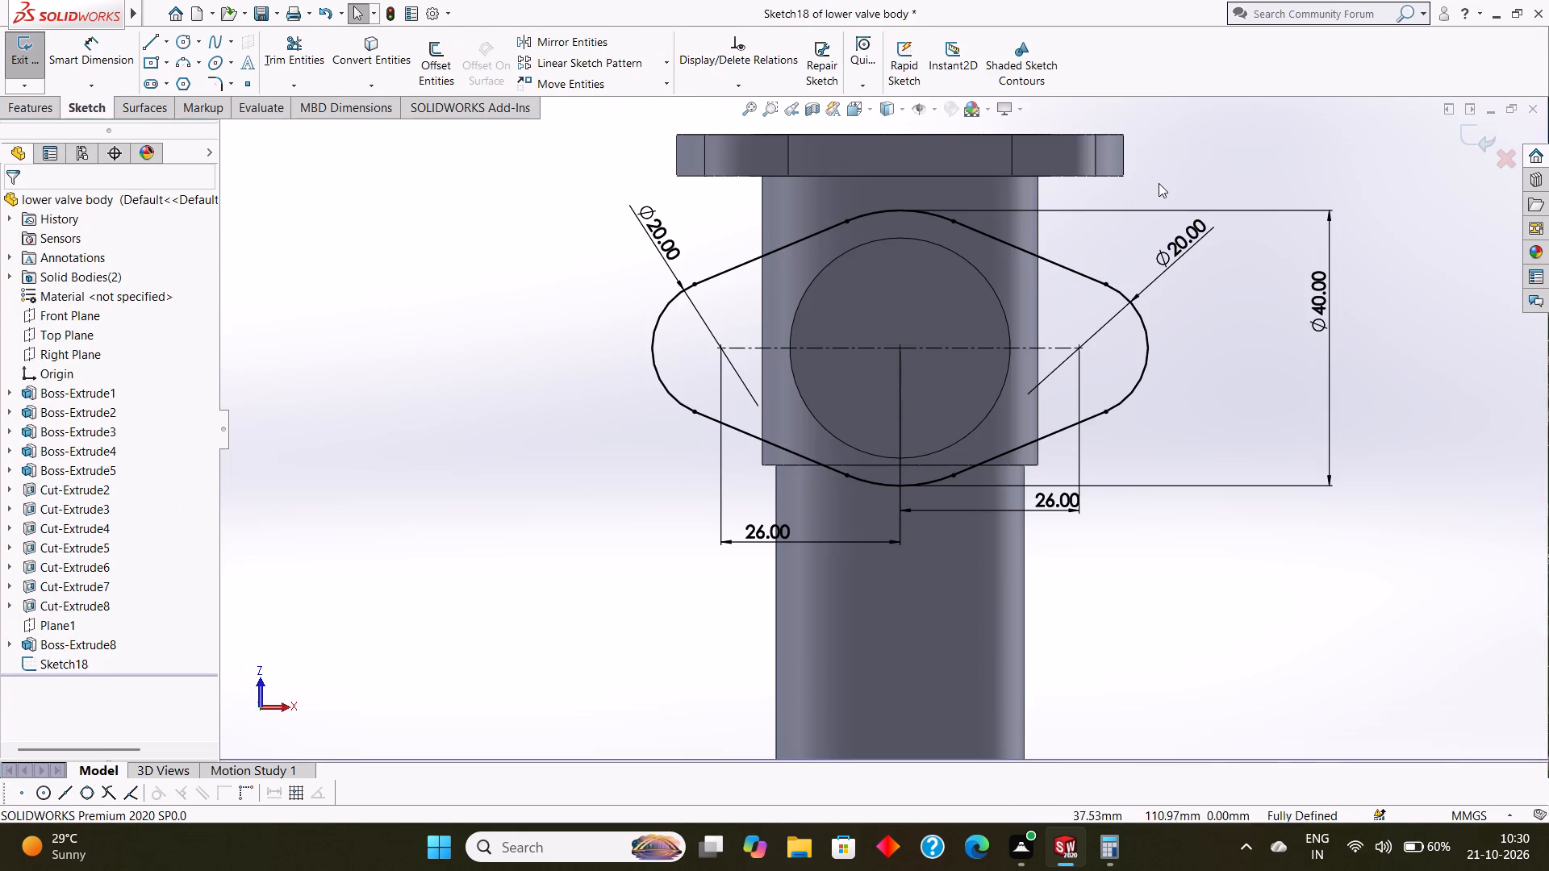
pyautogui.hotkey('ctrl', 'z')
pyautogui.hotkey('ctrl', 'z')
pyautogui.hotkey('ctrl', 'z')
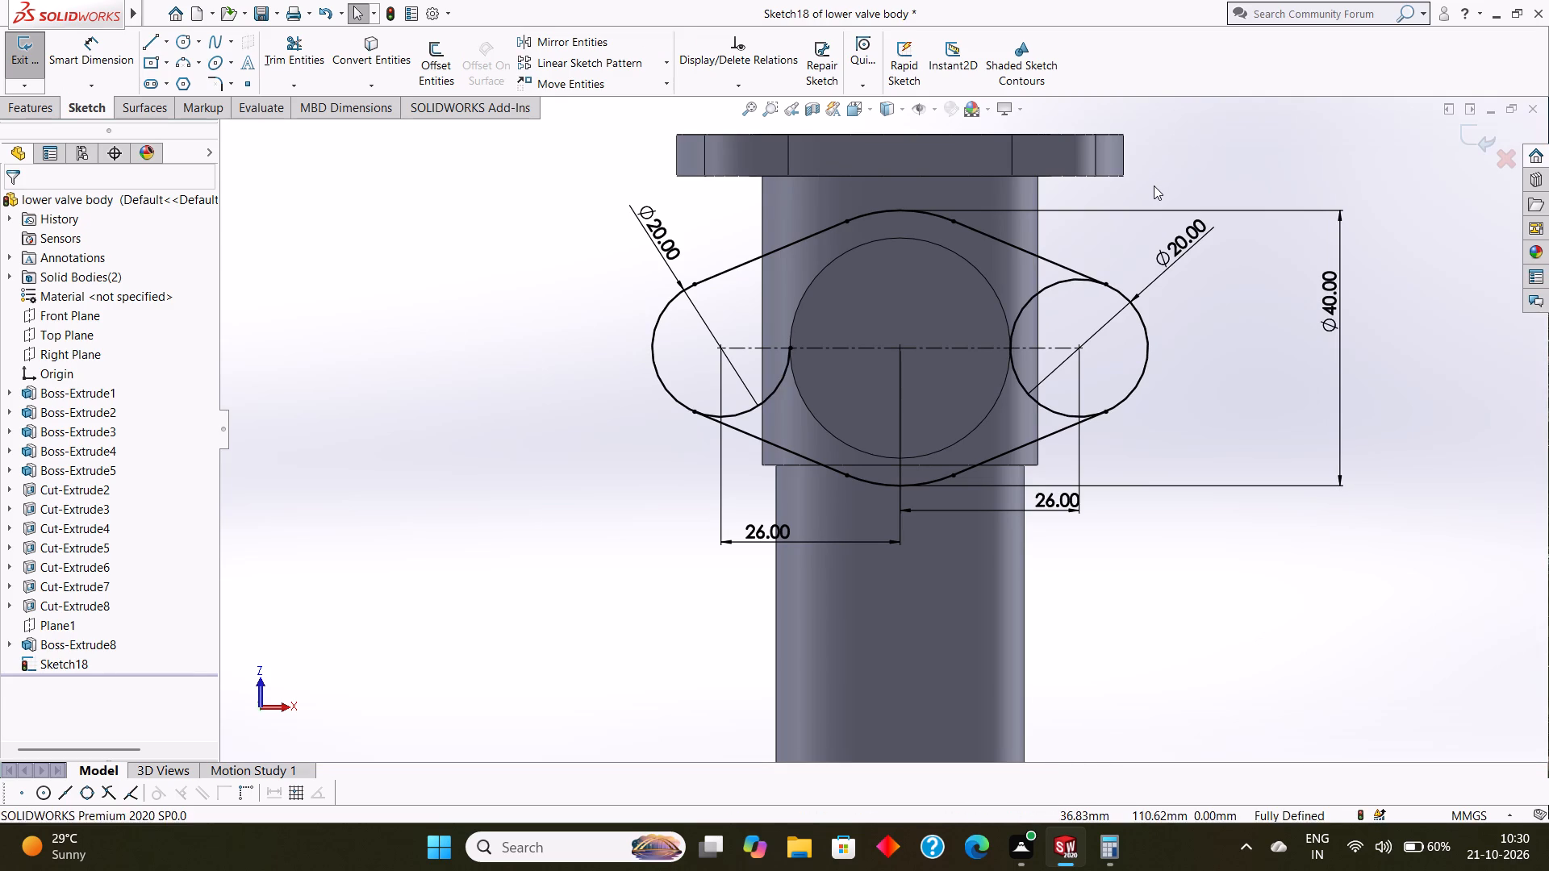
pyautogui.hotkey('ctrl', 'z')
pyautogui.hotkey('ctrl', 'z')
pyautogui.hotkey('ctrl', 'z')
pyautogui.hotkey('ctrl', 'z')
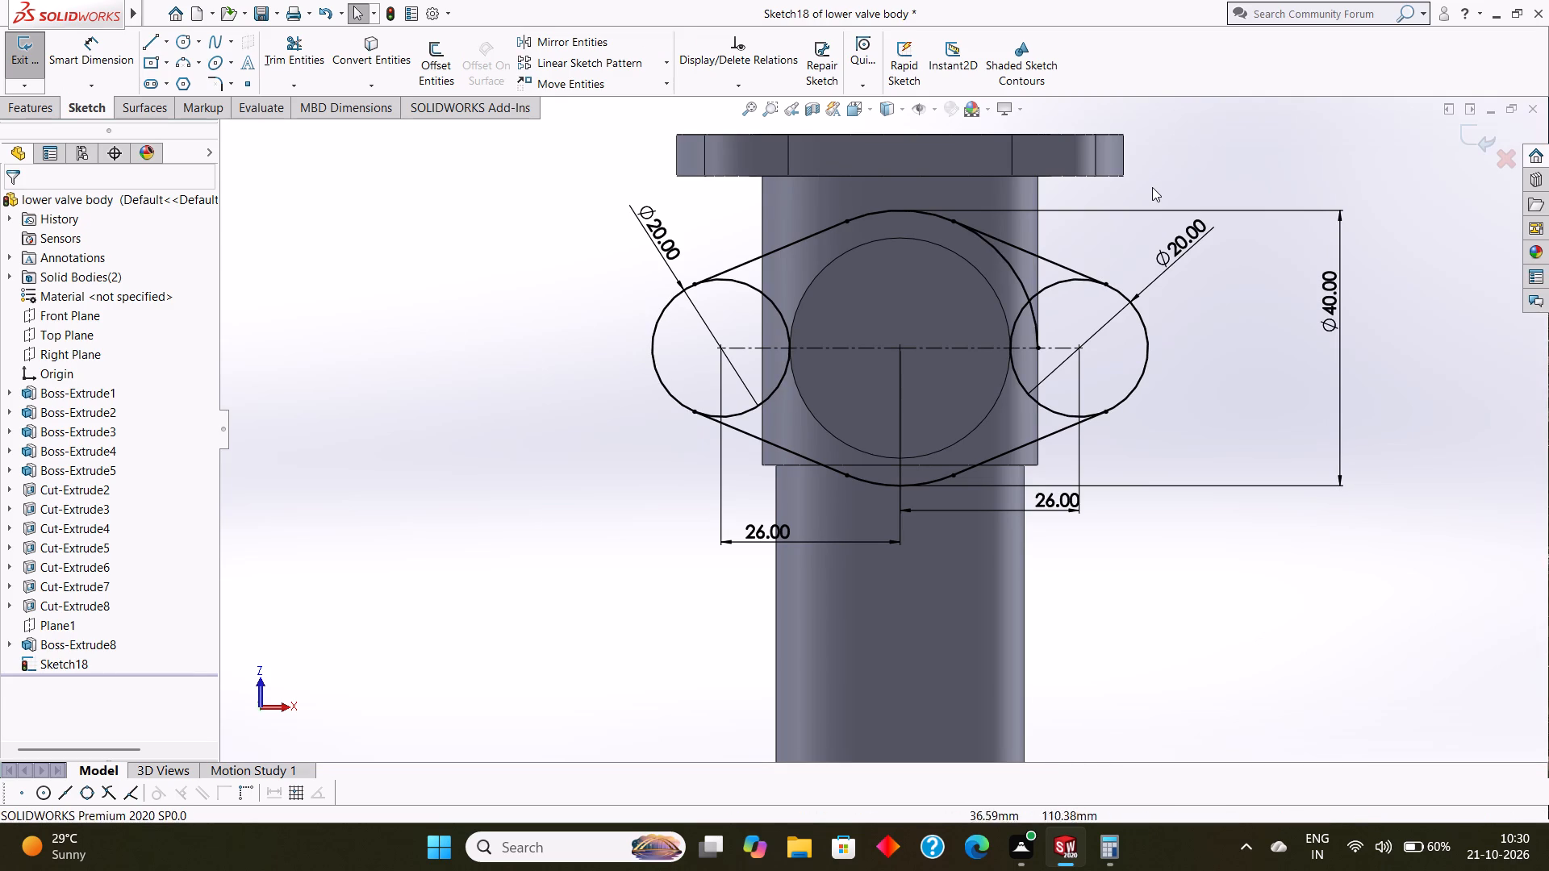
pyautogui.hotkey('ctrl', 'z')
pyautogui.hotkey('ctrl', 'z')
pyautogui.hotkey('ctrl', 'z')
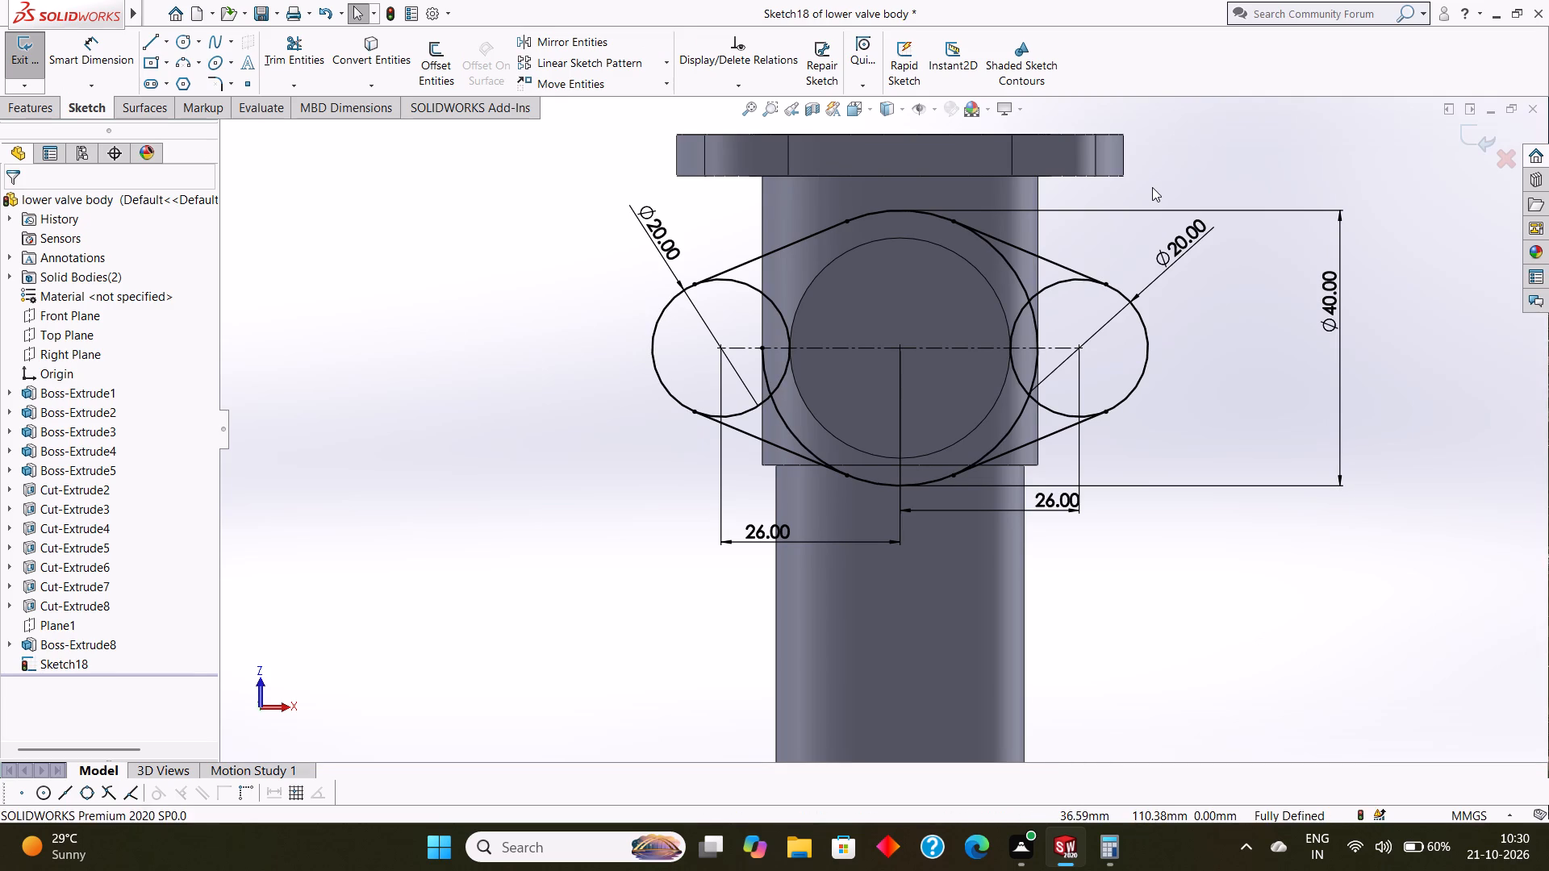
pyautogui.hotkey('ctrl', 'z')
# Undo the four tangent lines and the two 26 mm centre-distance dimensions in the flange sketch.
pyautogui.hotkey('ctrl', 'z')
pyautogui.hotkey('ctrl', 'z')
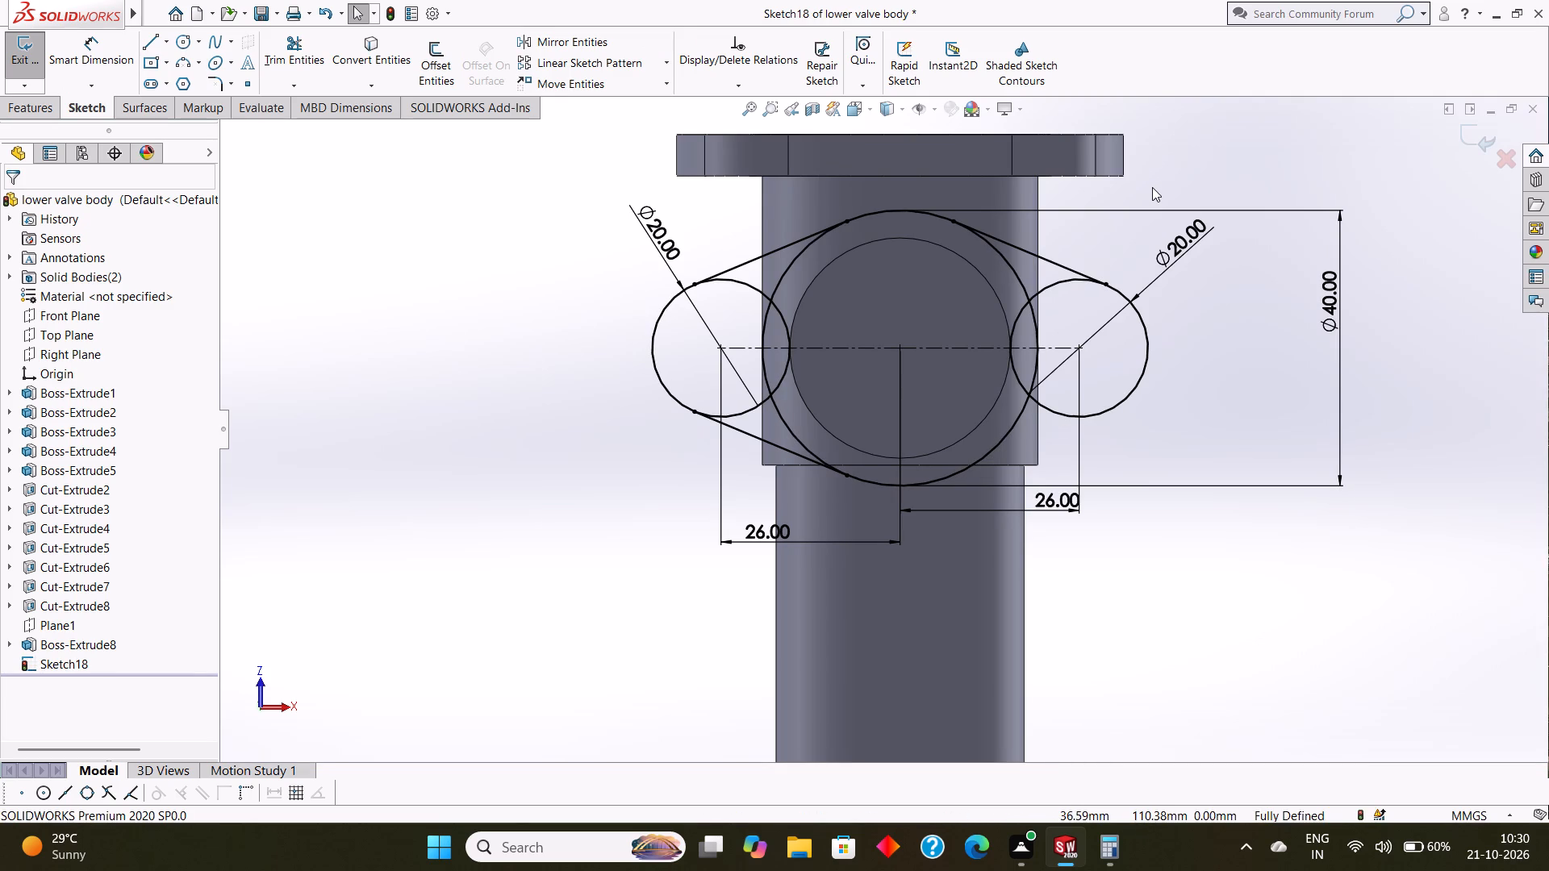
pyautogui.hotkey('ctrl', 'z')
pyautogui.hotkey('ctrl', 'z')
pyautogui.hotkey('ctrl', 'z')
pyautogui.hotkey('ctrl', 'z')
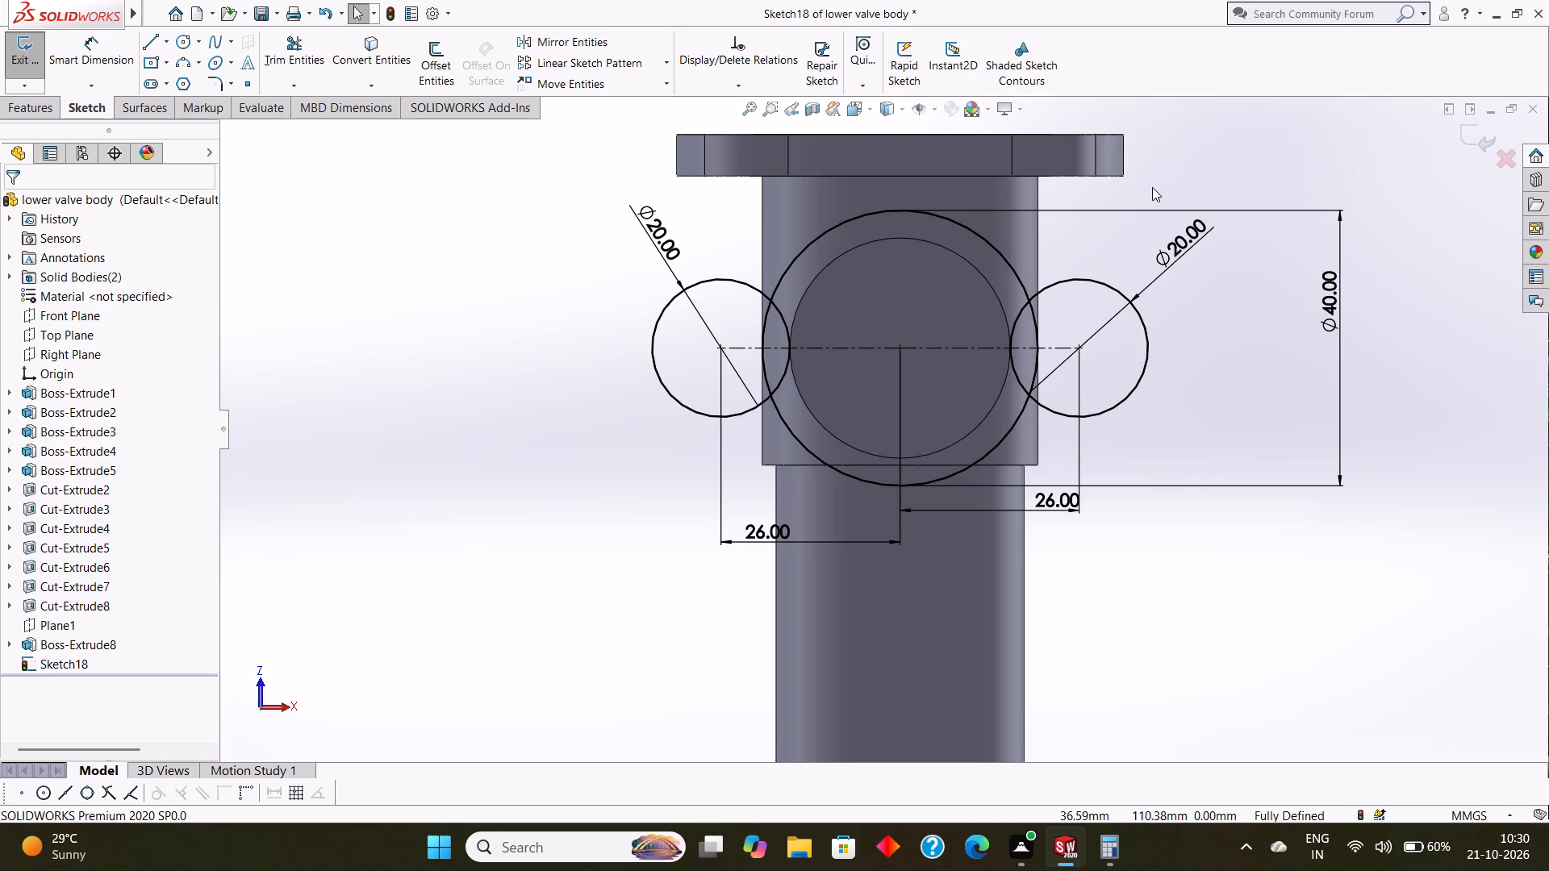
pyautogui.hotkey('ctrl', 'z')
pyautogui.hotkey('ctrl', 'z')
pyautogui.hotkey('ctrl', 'z')
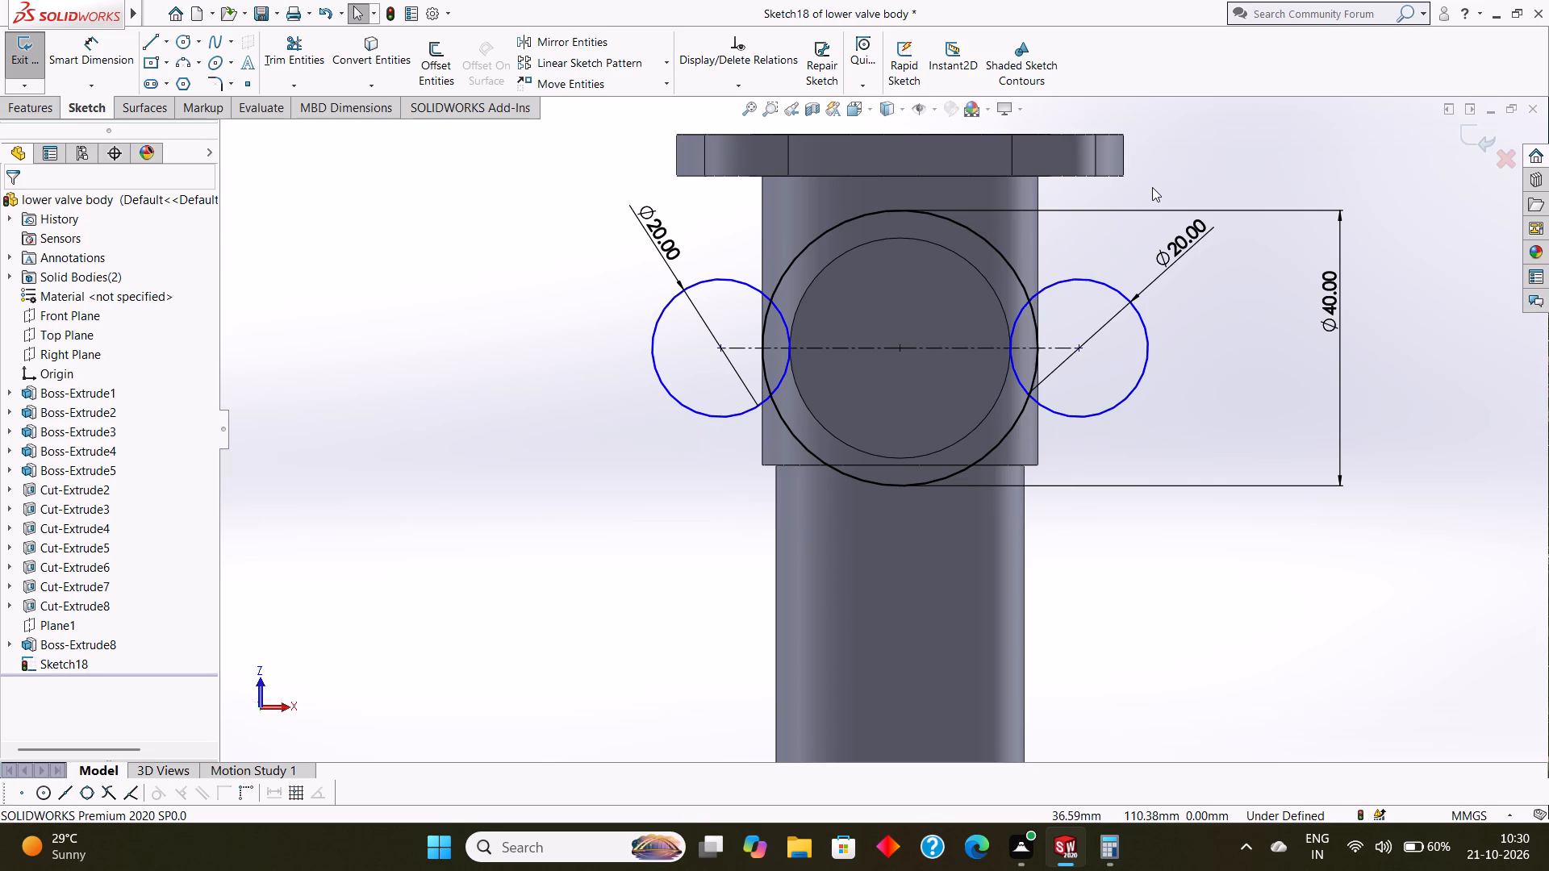
# Undo the two 20 mm circles with their diameter dimensions and the centreline in the flange sketch.
pyautogui.hotkey('ctrl', 'z')
pyautogui.hotkey('ctrl', 'z')
pyautogui.hotkey('ctrl', 'z')
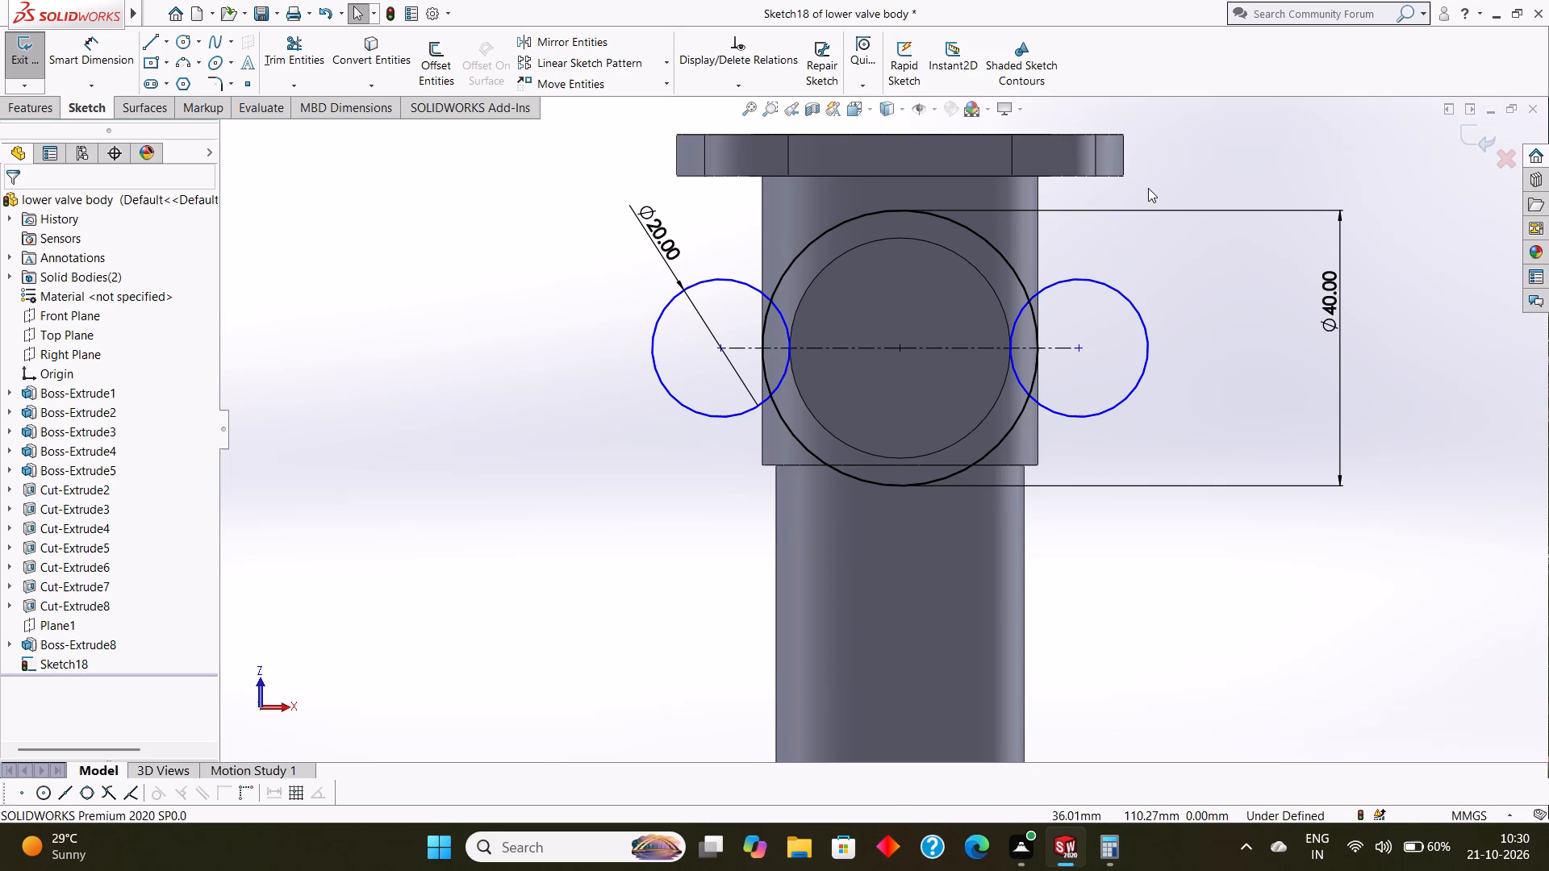
pyautogui.hotkey('ctrl', 'z')
pyautogui.hotkey('ctrl', 'z')
pyautogui.hotkey('ctrl', 'z')
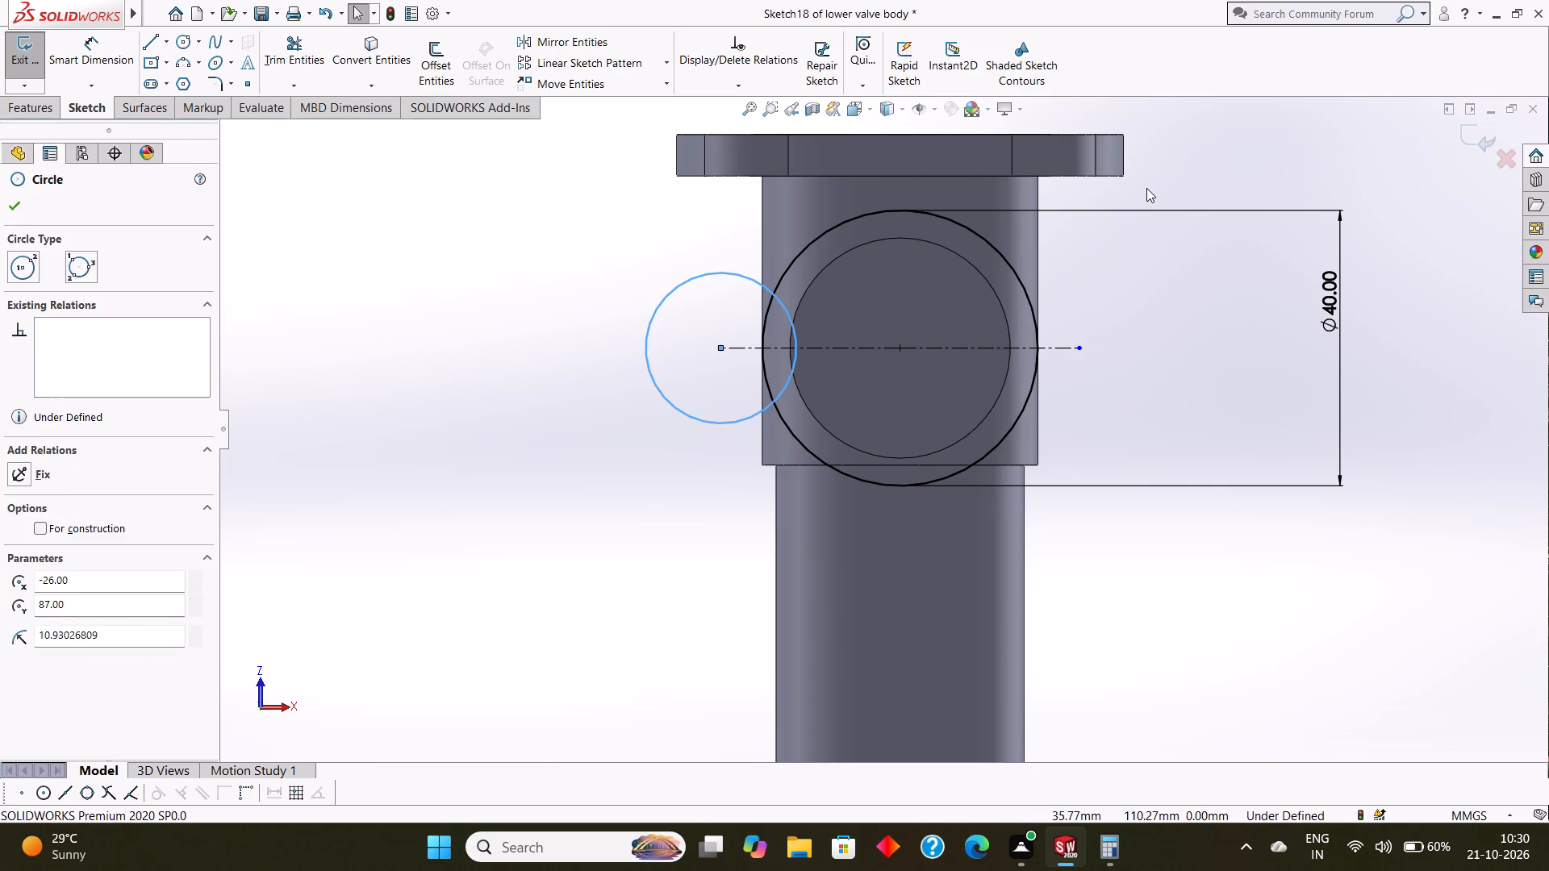
pyautogui.hotkey('ctrl', 'z')
pyautogui.hotkey('ctrl', 'z')
pyautogui.hotkey('ctrl', 'z')
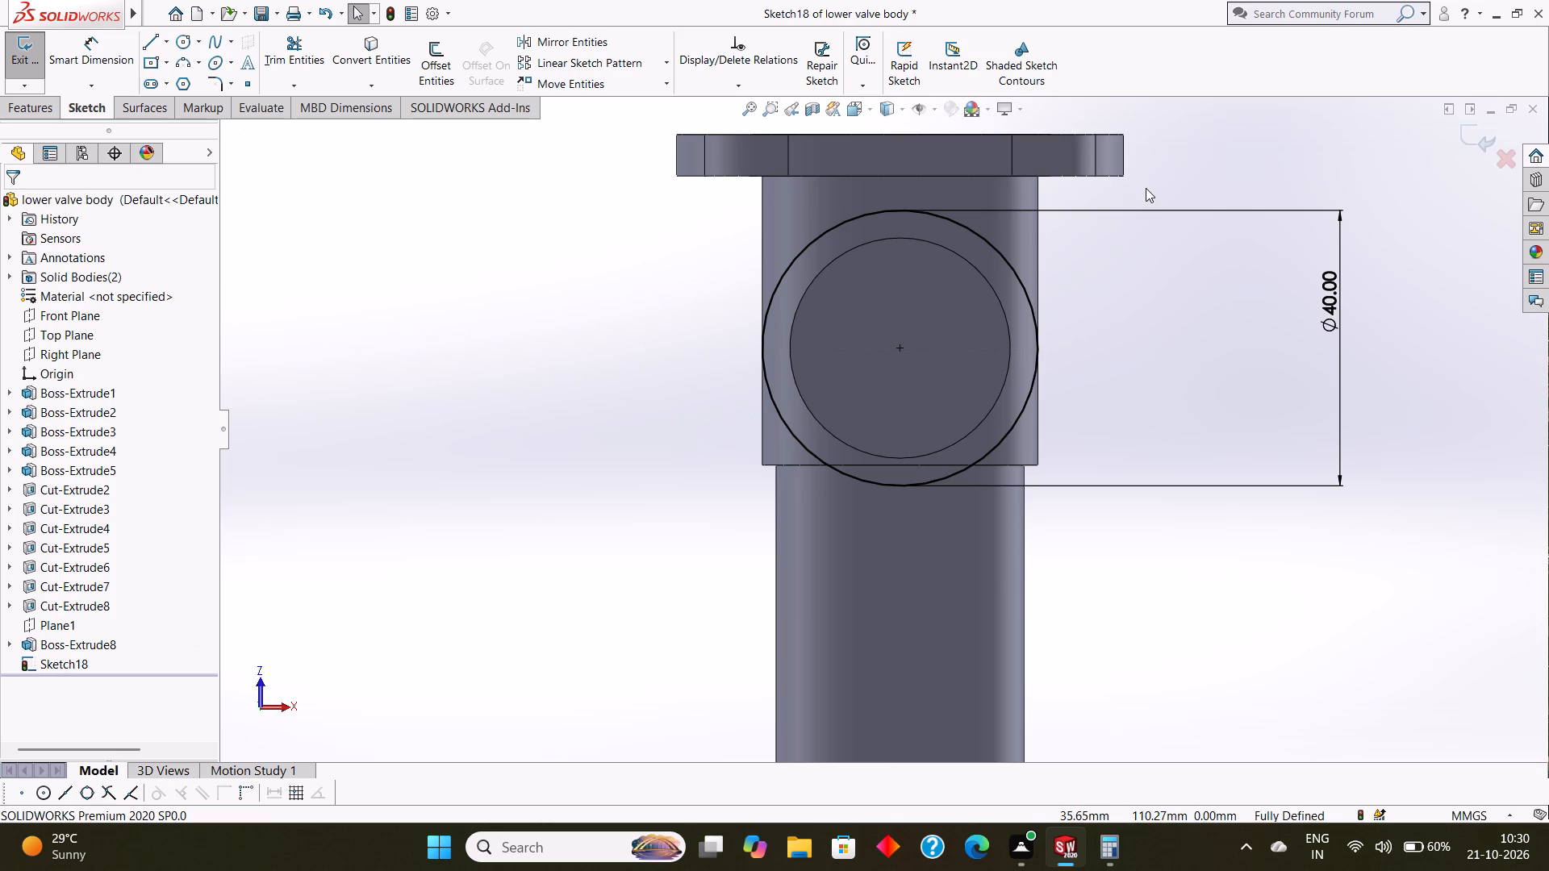
# Undo the 40 mm circle and its diameter dimension on the side boss's end face.
pyautogui.hotkey('ctrl', 'z')
pyautogui.hotkey('ctrl', 'z')
pyautogui.moveTo(1143, 190); pyautogui.dragTo(1271, 313, button='middle')
pyautogui.scroll(1, 1219, 268)
pyautogui.moveTo(1219, 267); pyautogui.dragTo(1219, 266, button='middle')
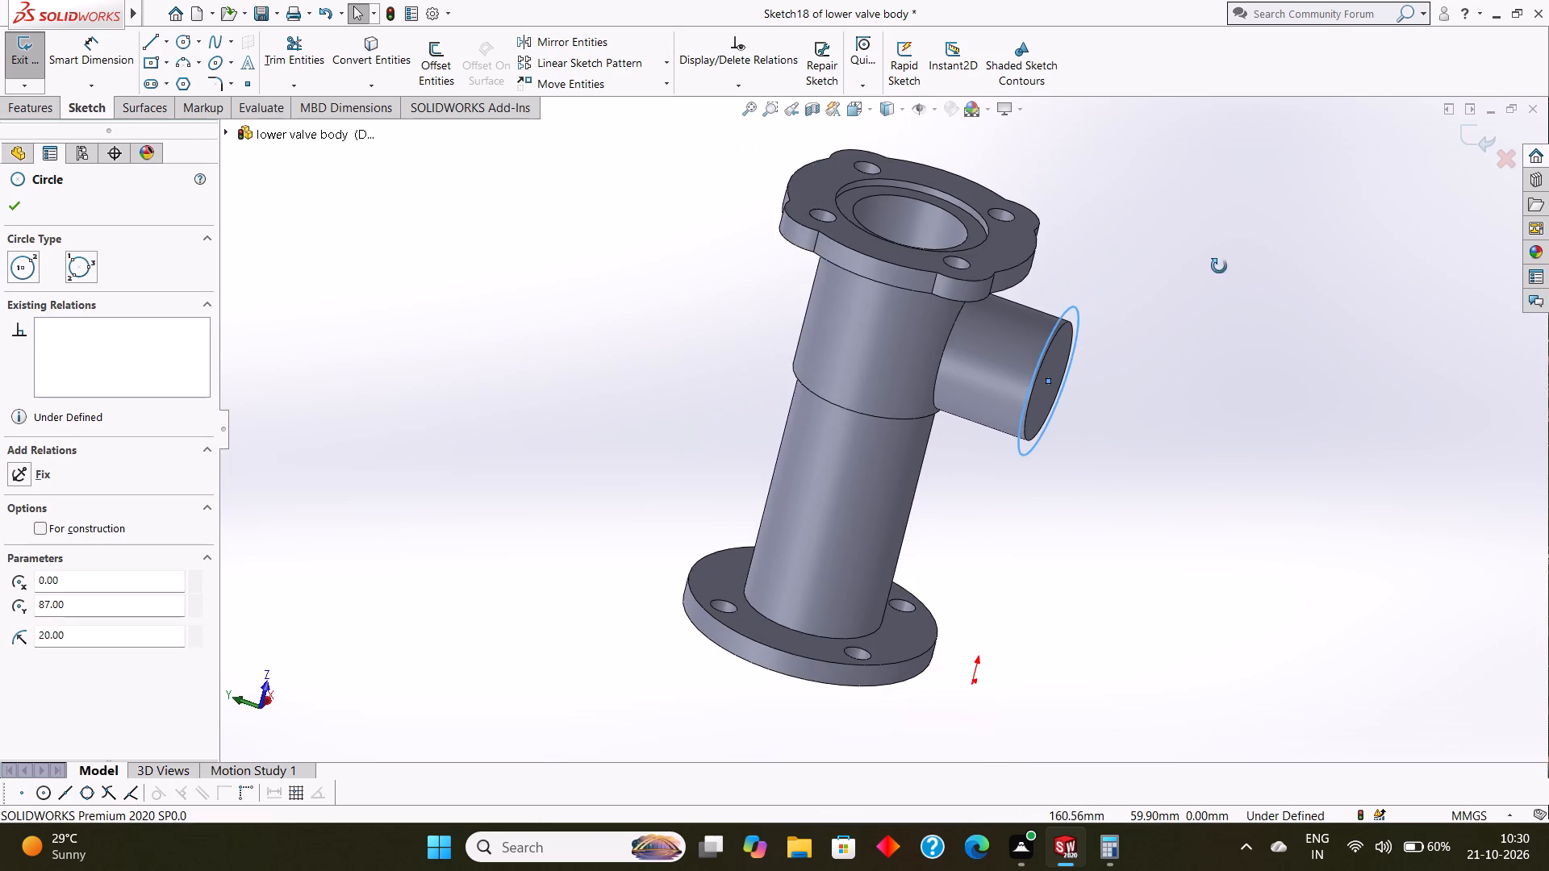
pyautogui.moveTo(1219, 266); pyautogui.dragTo(1279, 273, button='middle')
pyautogui.hotkey('ctrl', 'z')
pyautogui.hotkey('ctrl', 'z')
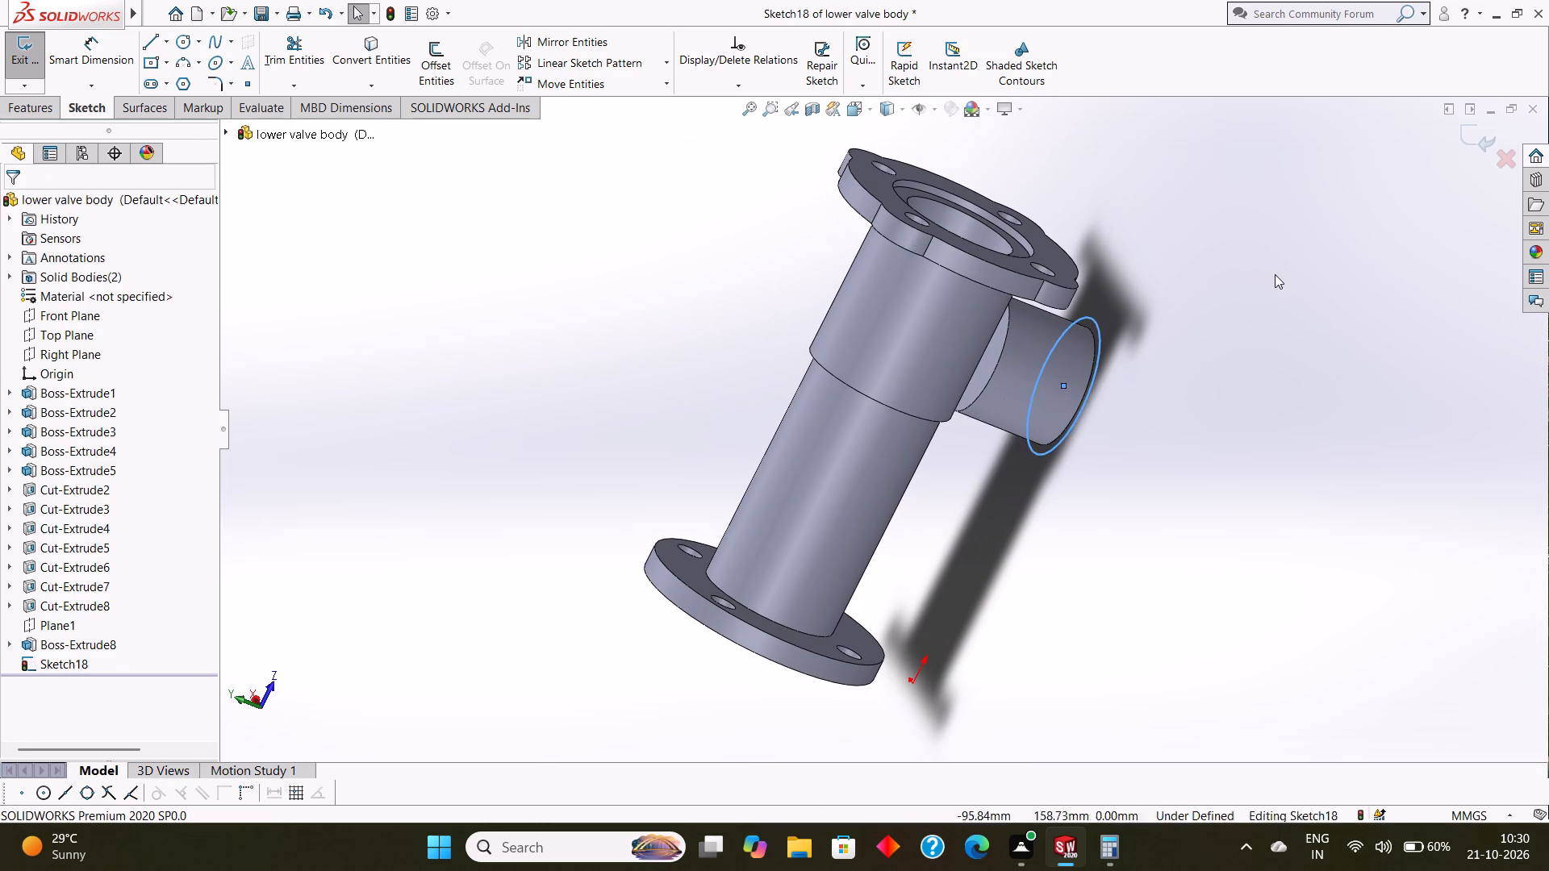
# Undo the flange sketch and the side boss extrusion, going back to the boss's circle sketch.
pyautogui.hotkey('ctrl', 'z')
pyautogui.hotkey('ctrl', 'z')
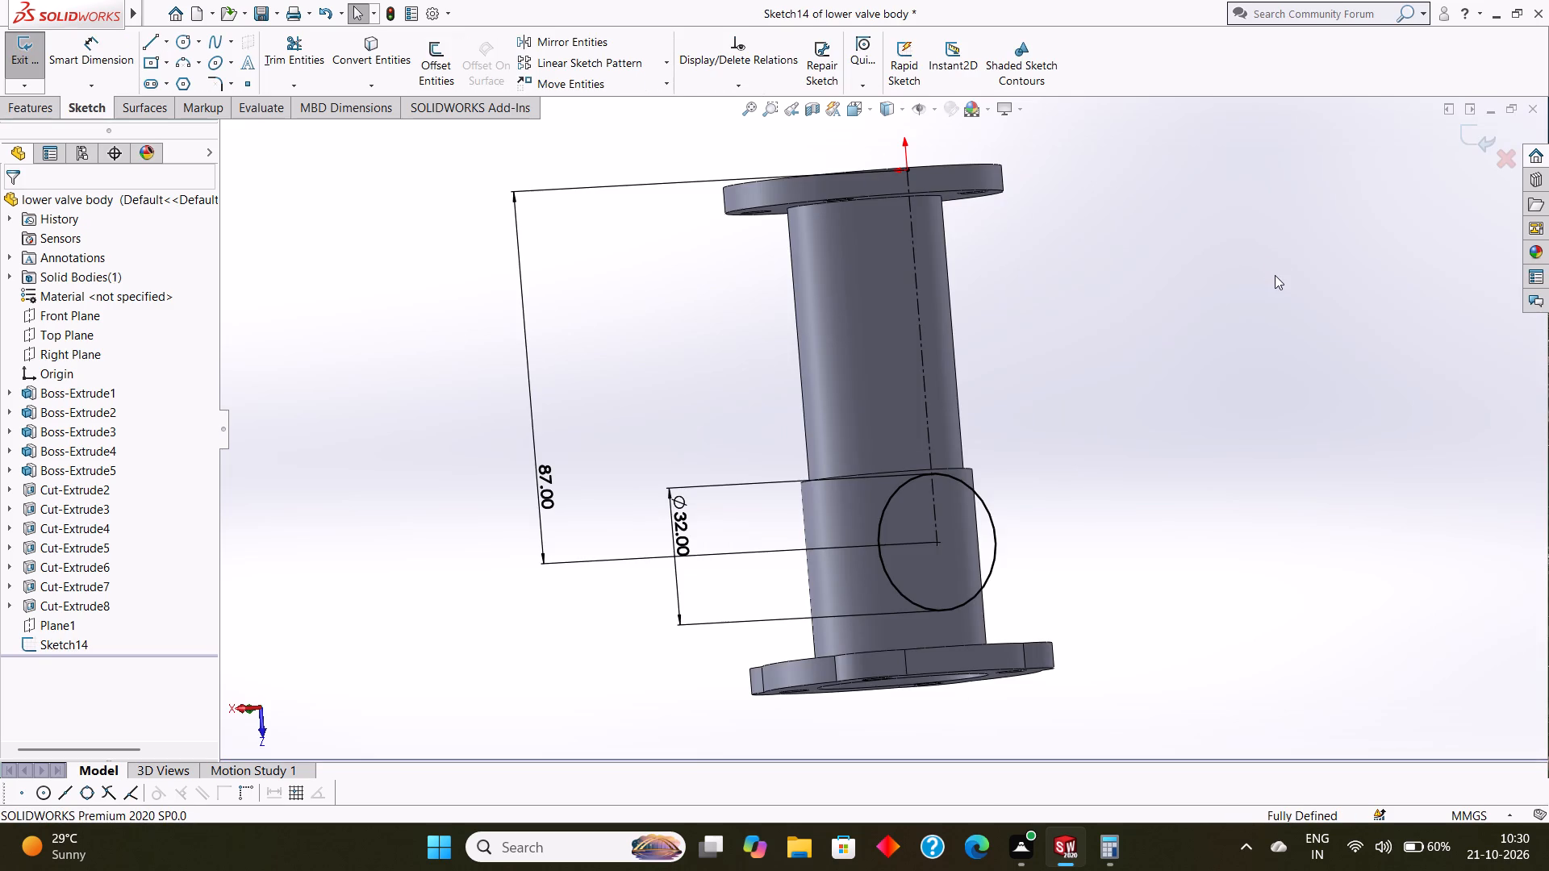
# Show Plane1, the plane carrying the side boss's sketch.
pyautogui.moveTo(1168, 294); pyautogui.dragTo(1271, 308, button='middle')
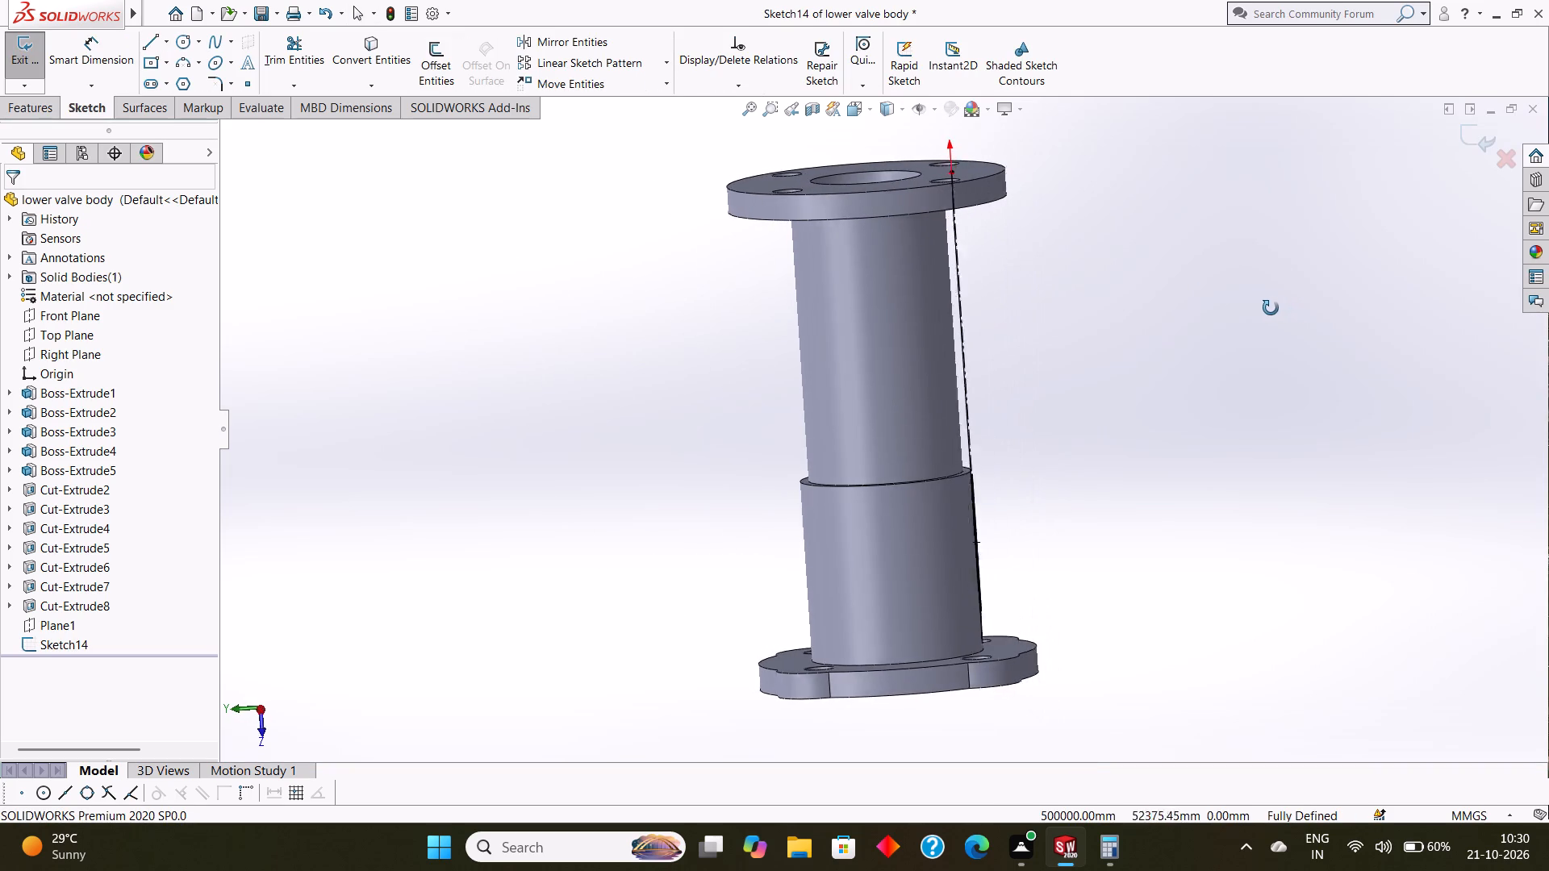
pyautogui.moveTo(1271, 308); pyautogui.dragTo(1278, 308, button='middle')
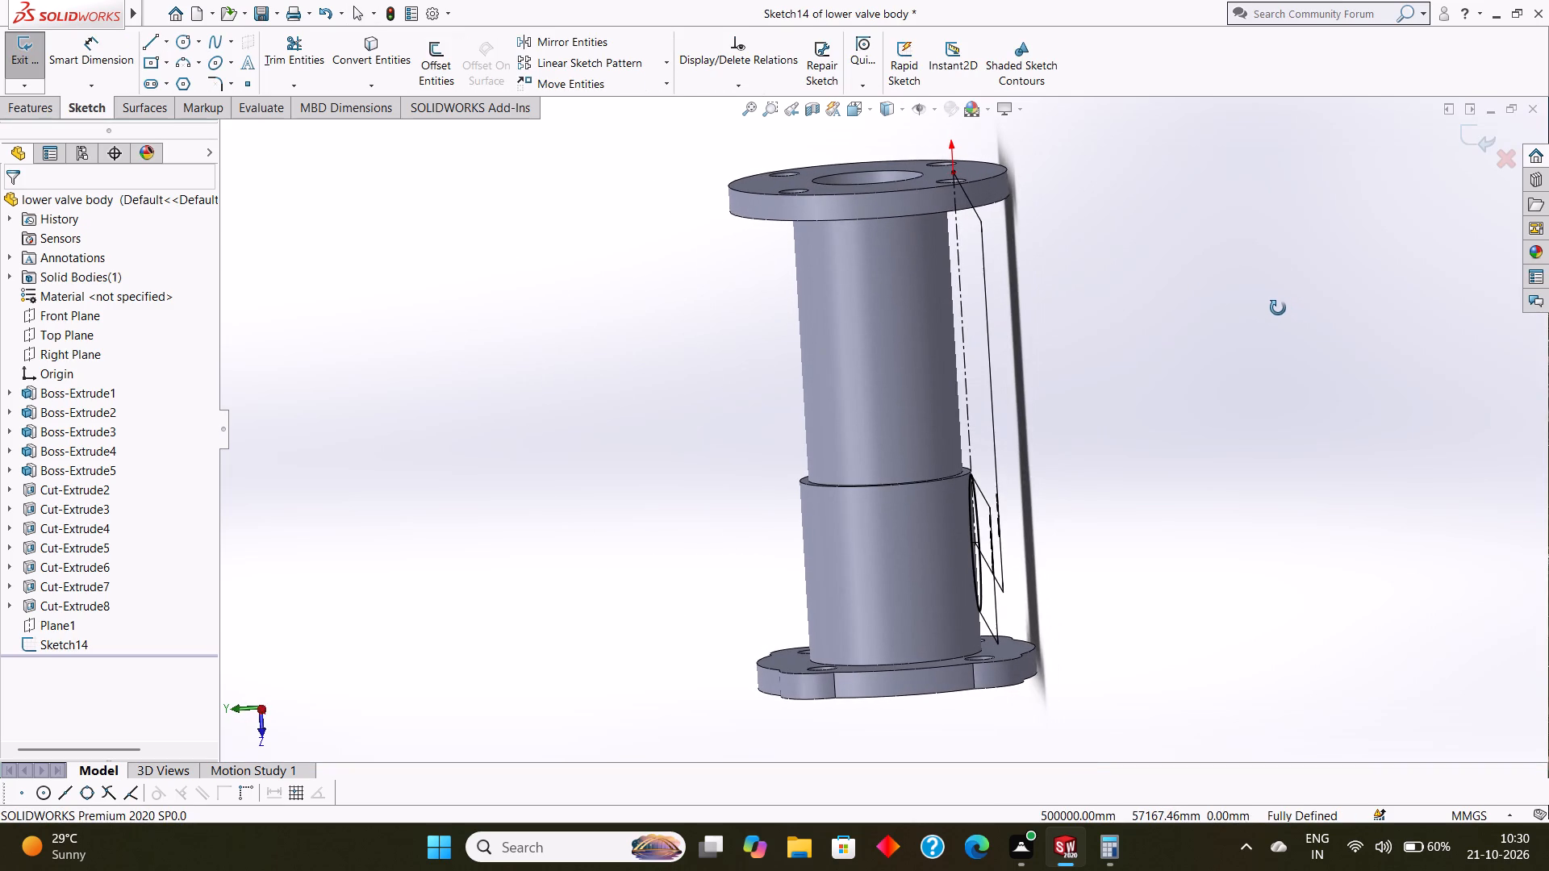
pyautogui.moveTo(1278, 308); pyautogui.dragTo(1248, 309, button='middle')
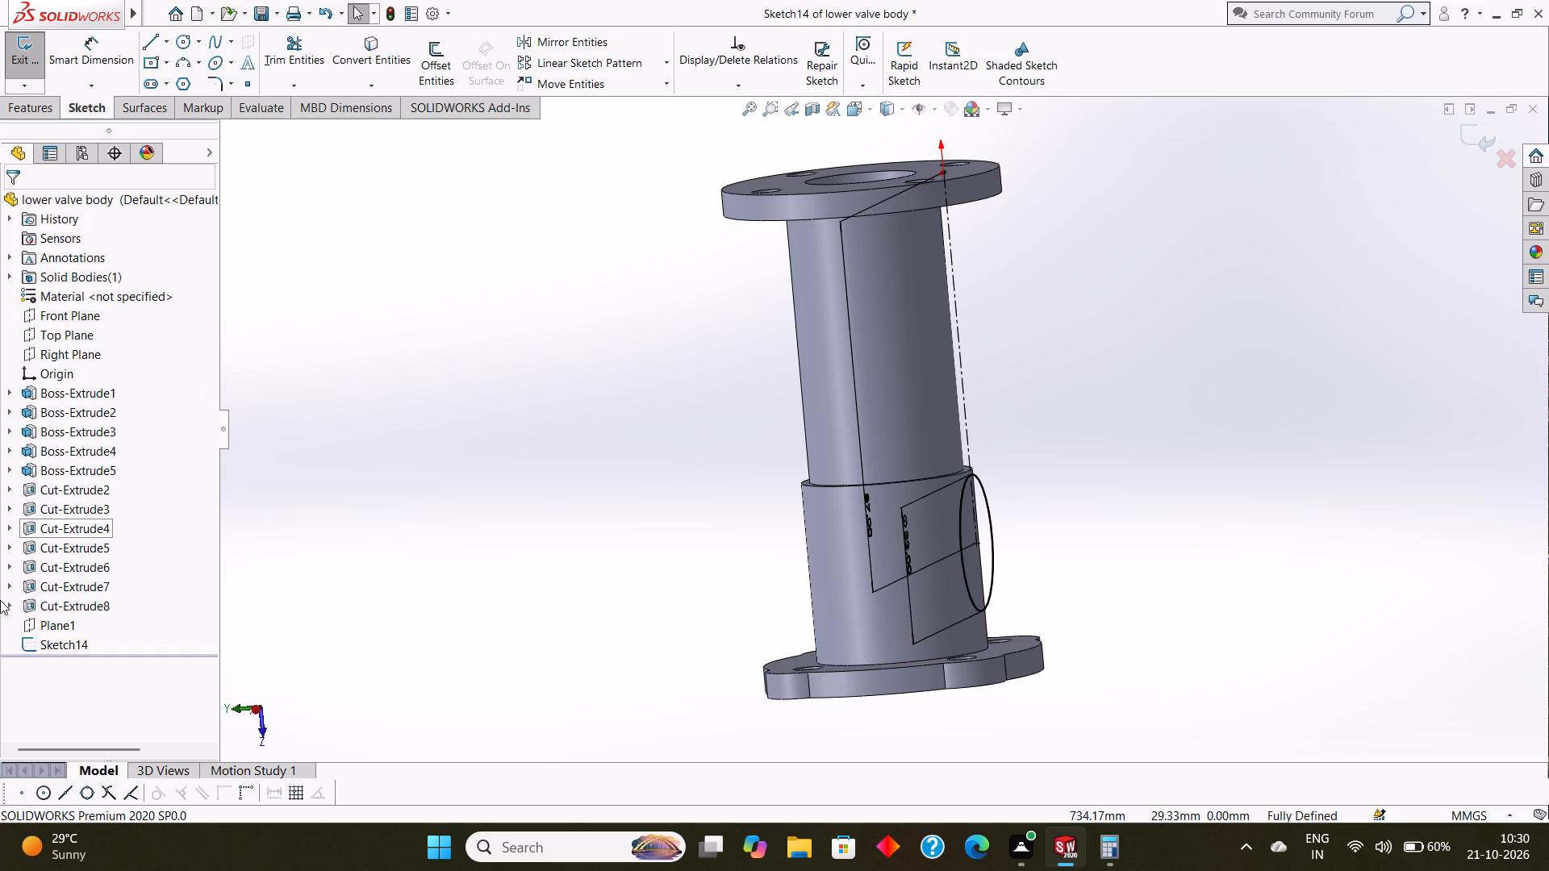
pyautogui.click(57, 621)
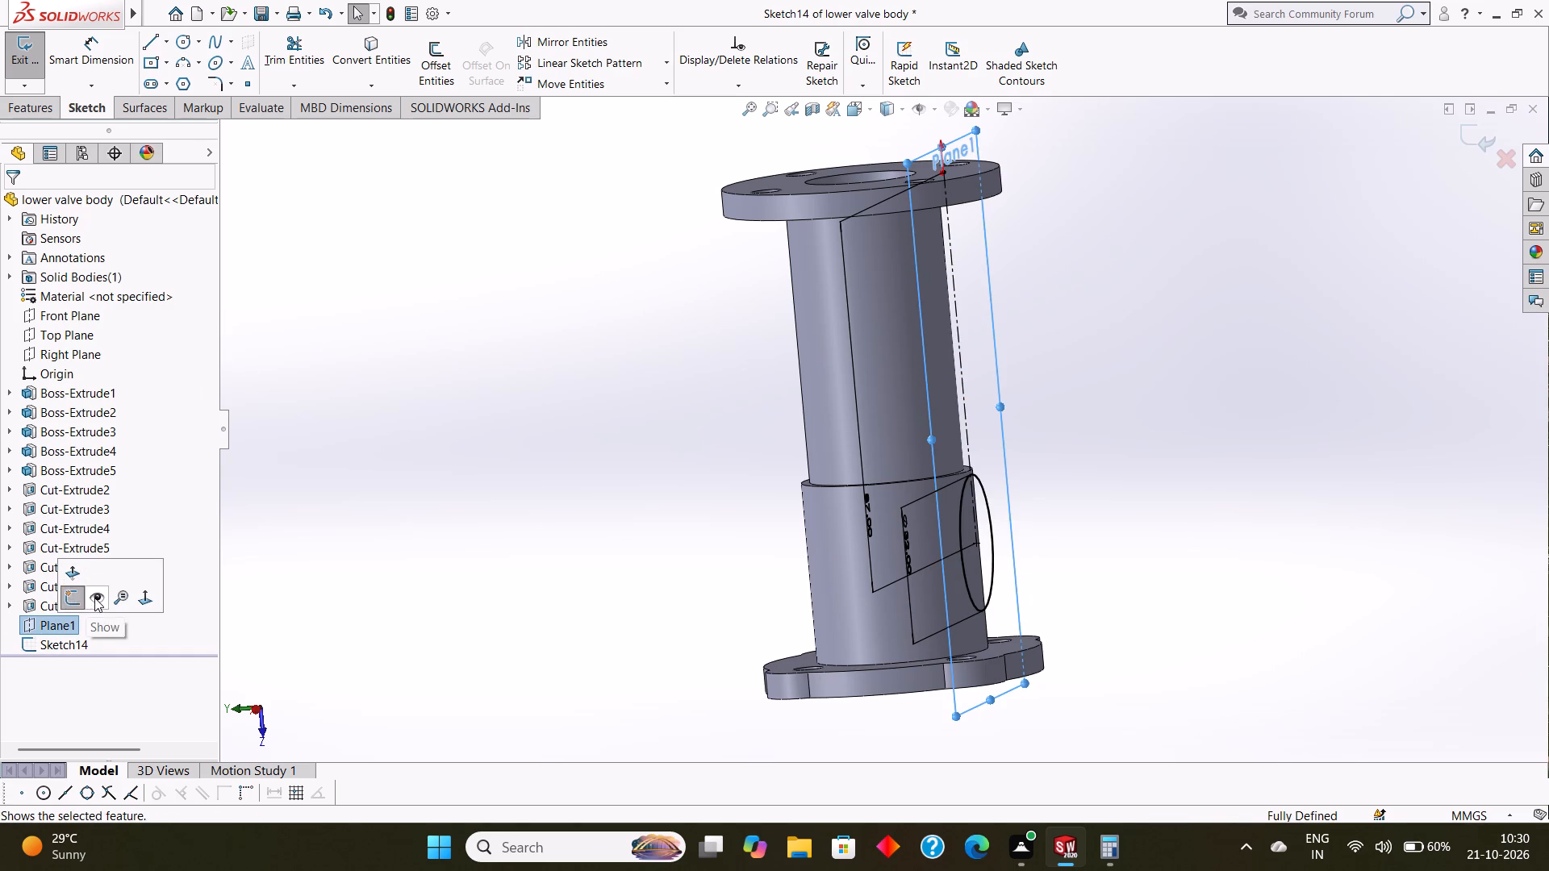
pyautogui.click(94, 598)
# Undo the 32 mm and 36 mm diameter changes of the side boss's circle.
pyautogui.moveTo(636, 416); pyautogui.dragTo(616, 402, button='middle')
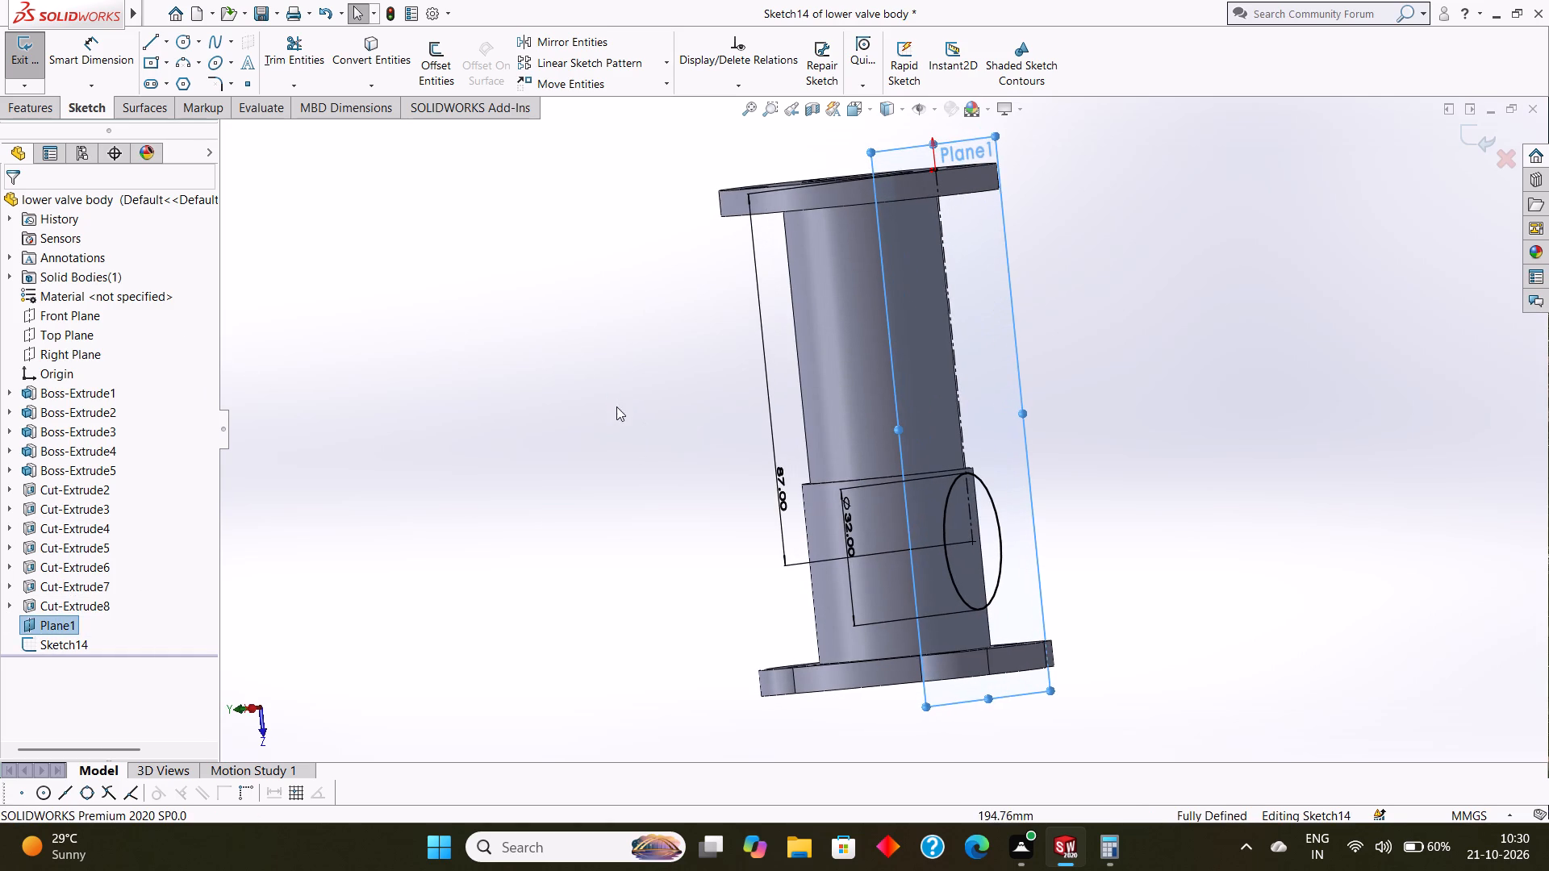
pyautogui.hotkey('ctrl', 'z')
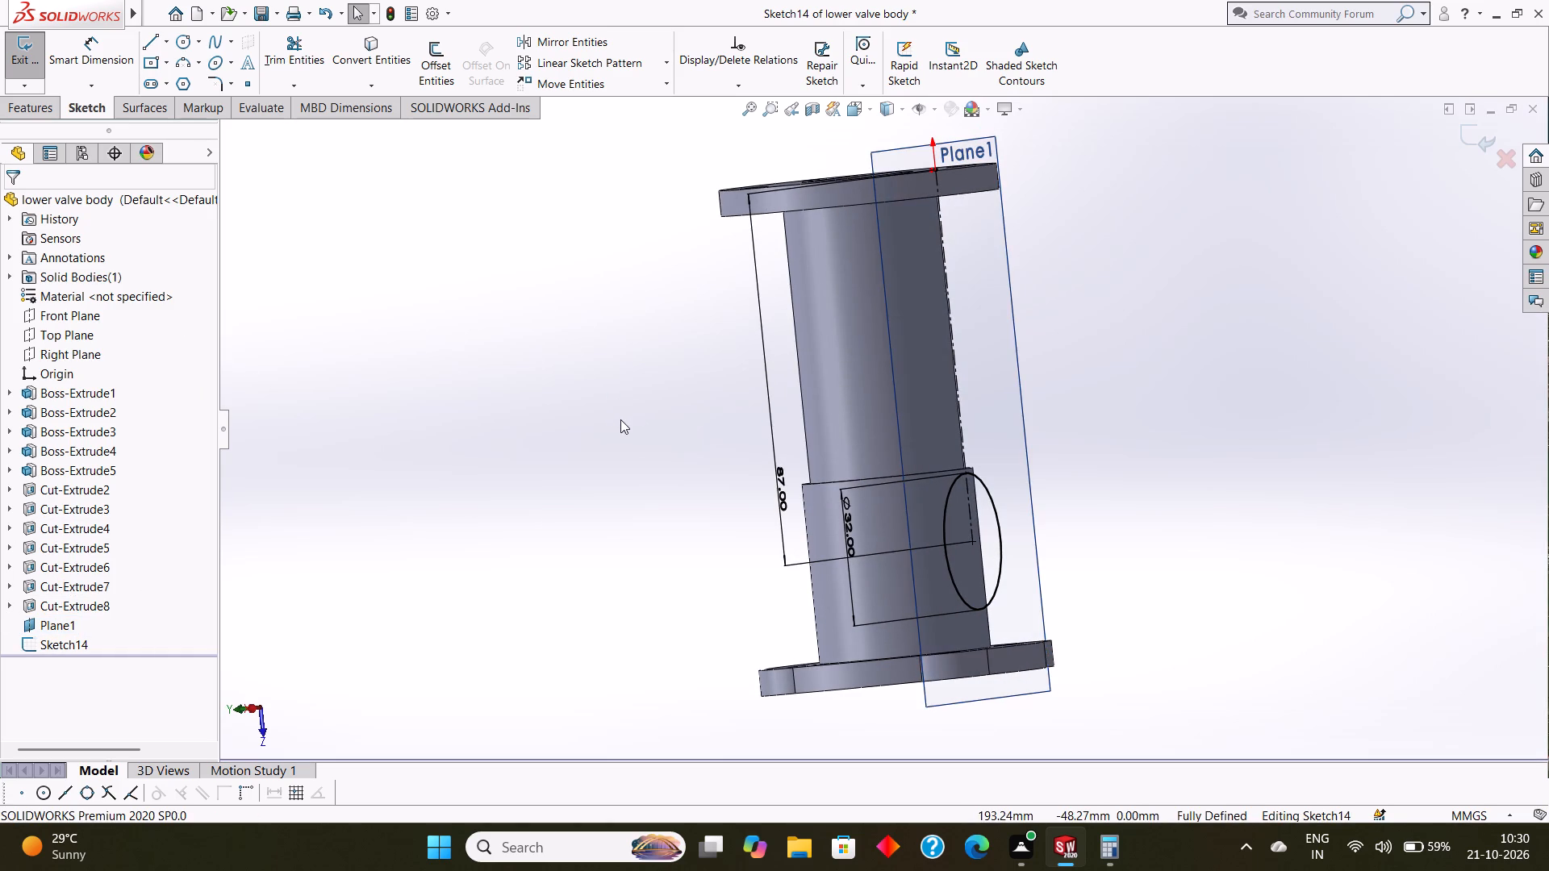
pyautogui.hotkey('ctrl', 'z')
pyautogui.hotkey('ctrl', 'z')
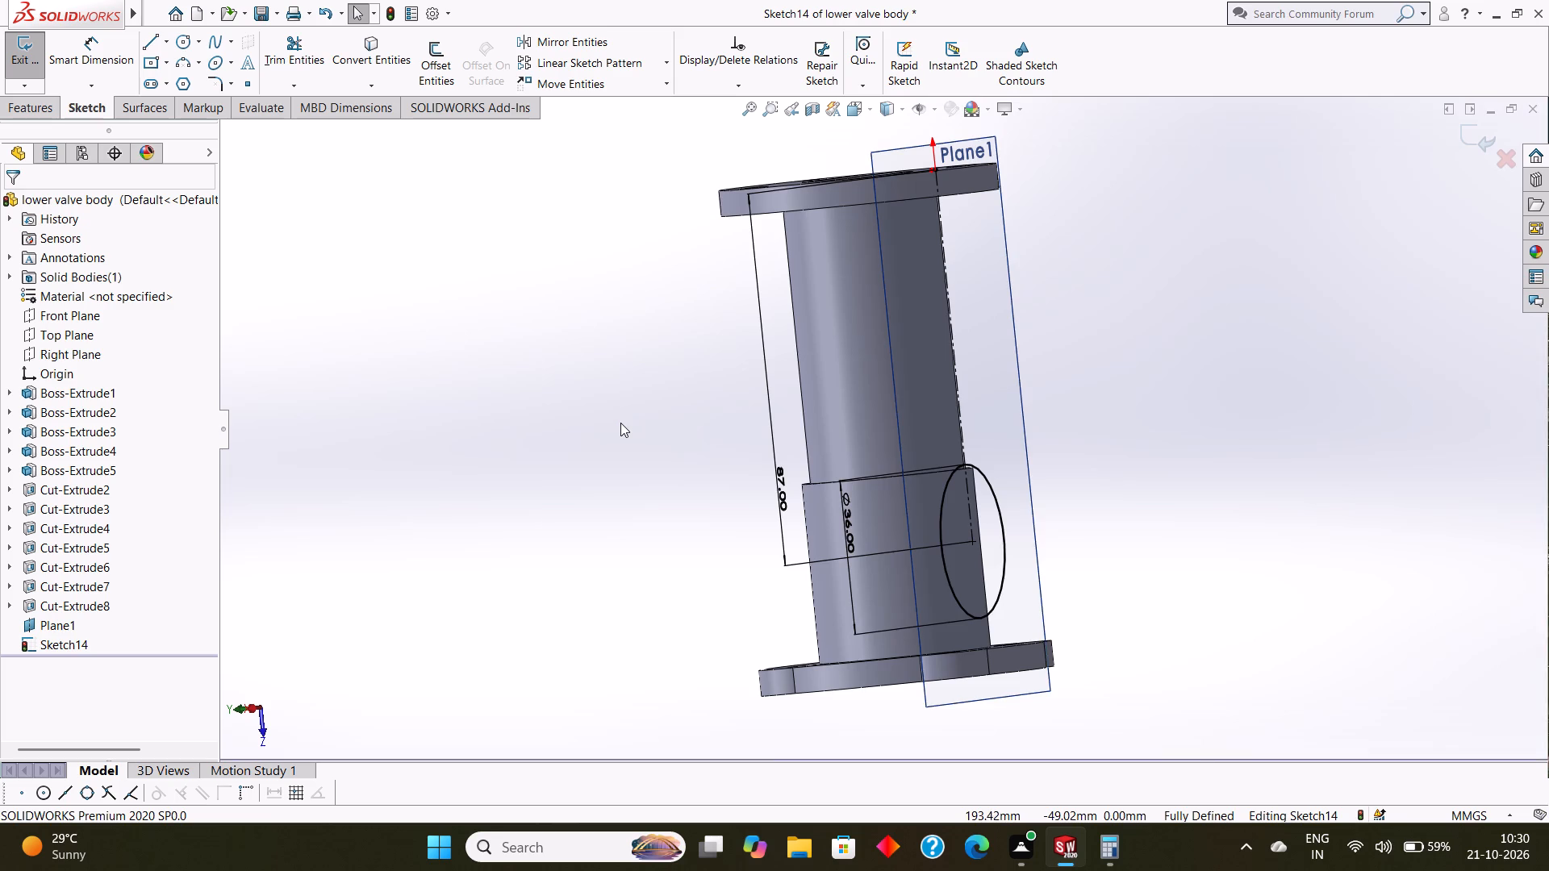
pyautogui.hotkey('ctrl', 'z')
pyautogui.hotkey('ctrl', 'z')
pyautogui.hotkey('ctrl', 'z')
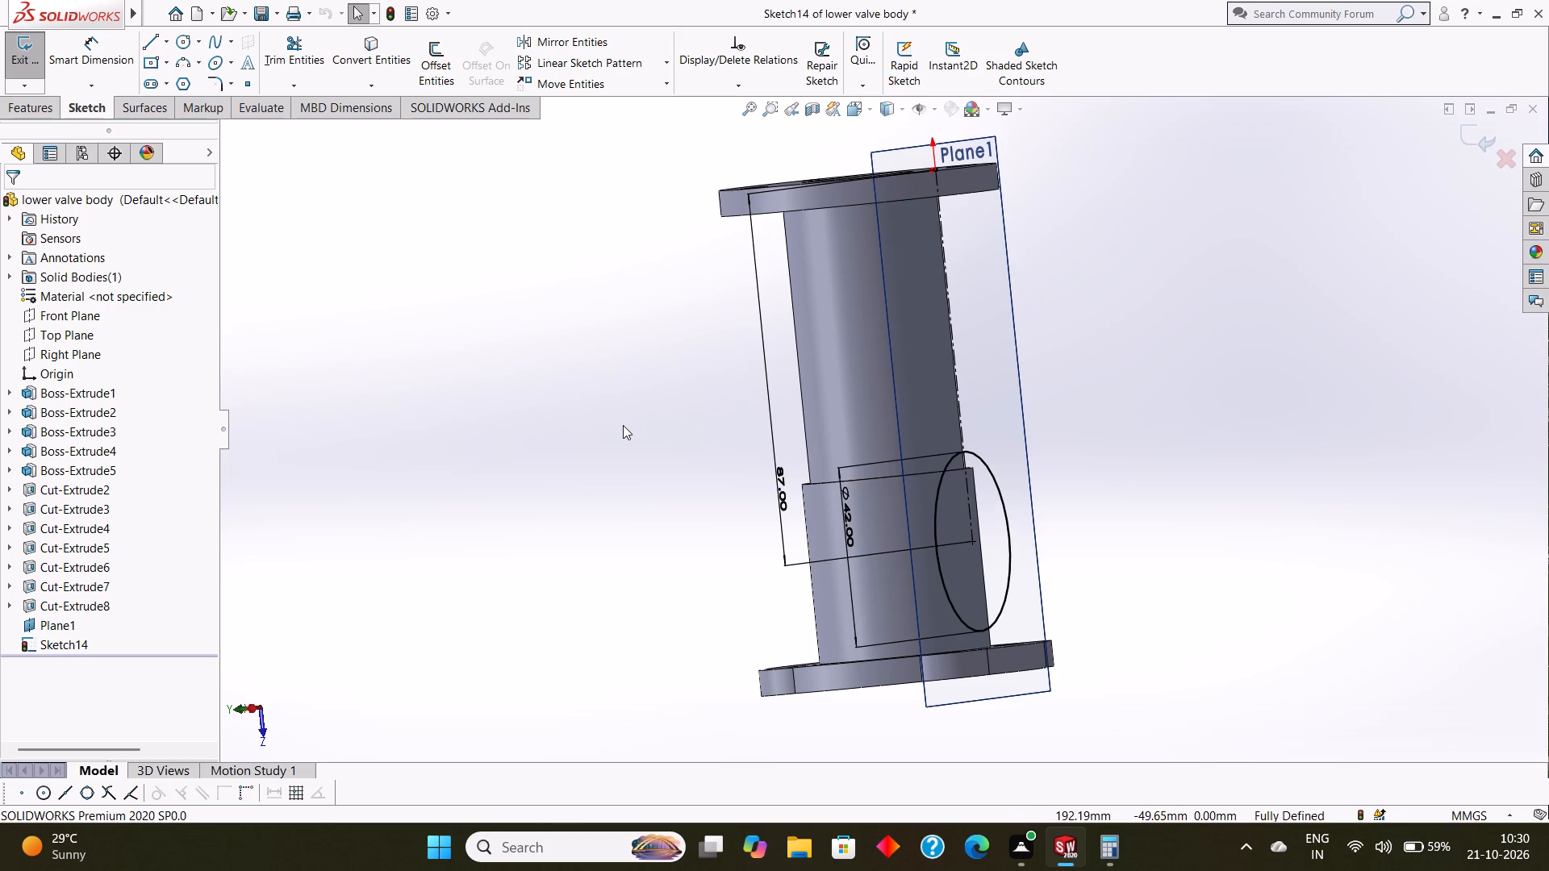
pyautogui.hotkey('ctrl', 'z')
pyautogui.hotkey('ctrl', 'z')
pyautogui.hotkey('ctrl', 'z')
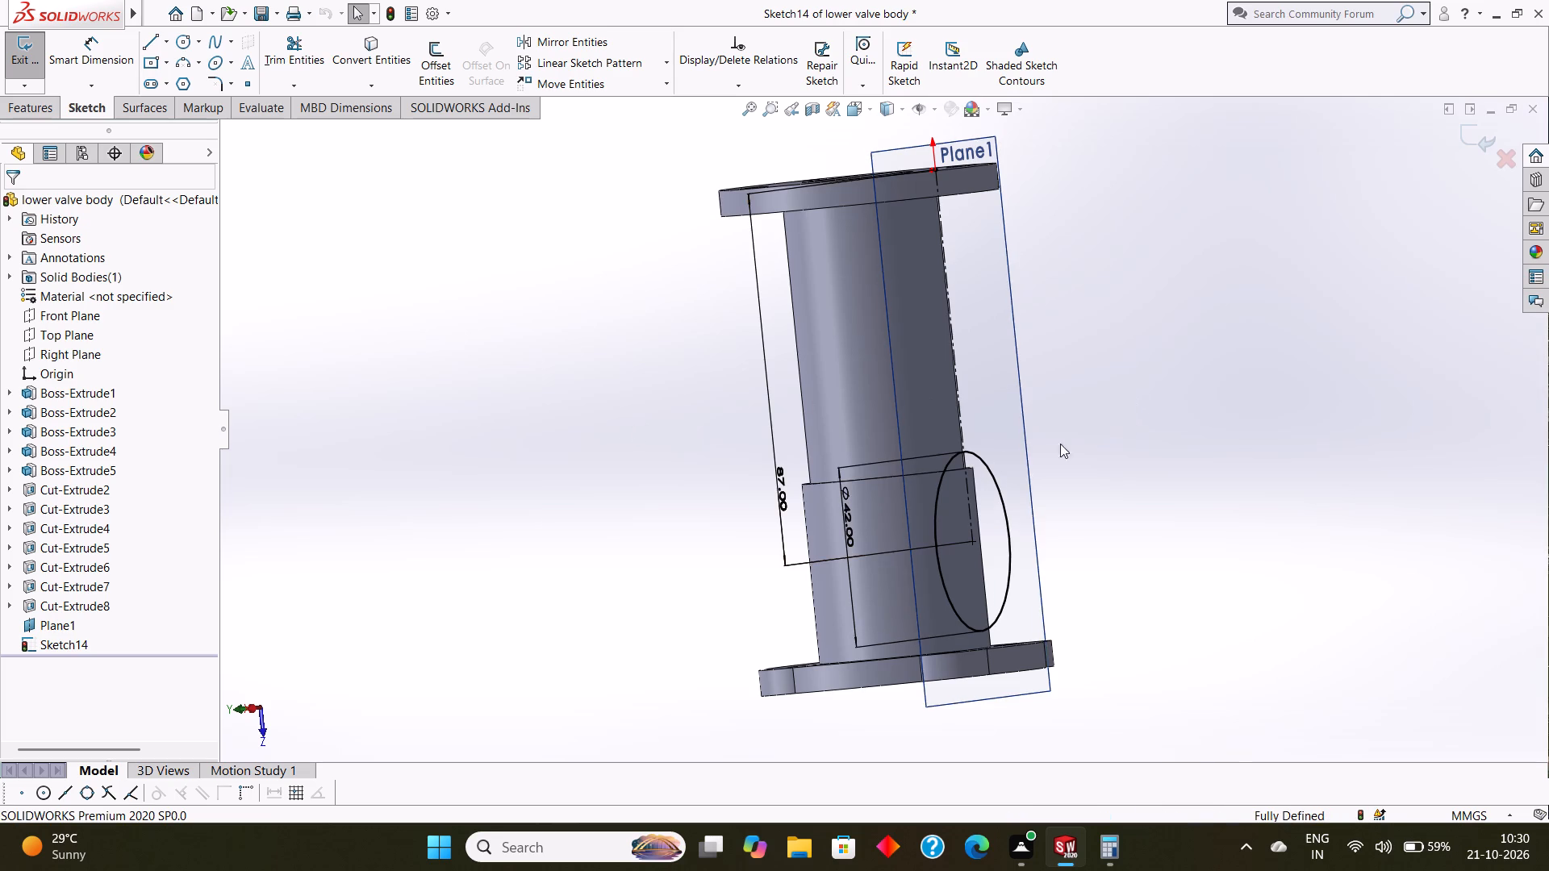
# Delete the side boss's 42 mm circle together with its diameter dimension.
pyautogui.rightClick(977, 454)
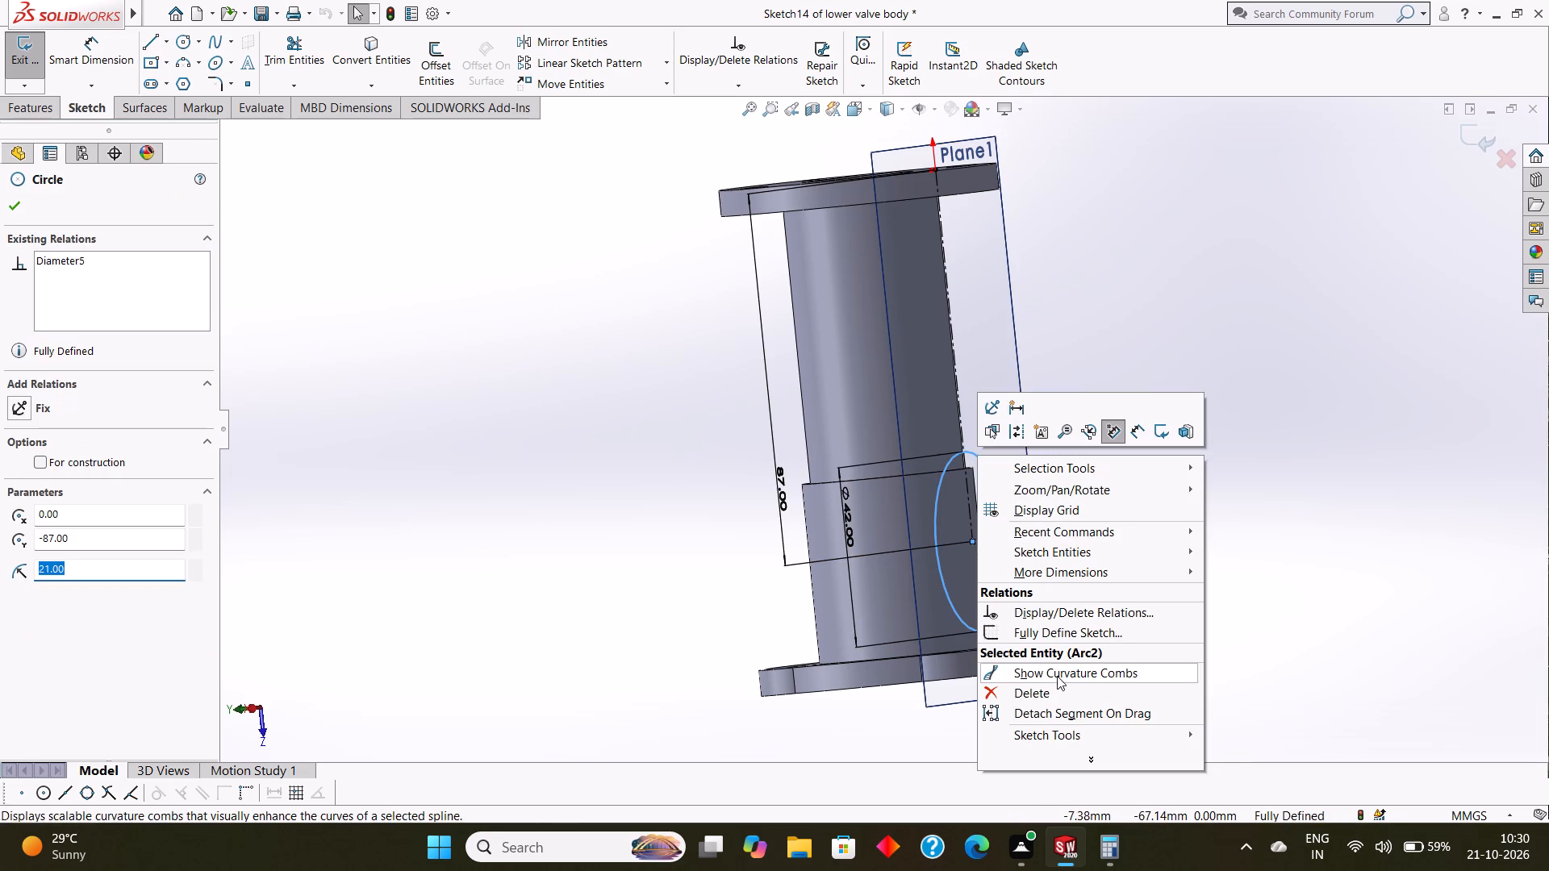
pyautogui.click(1057, 690)
pyautogui.click(691, 421)
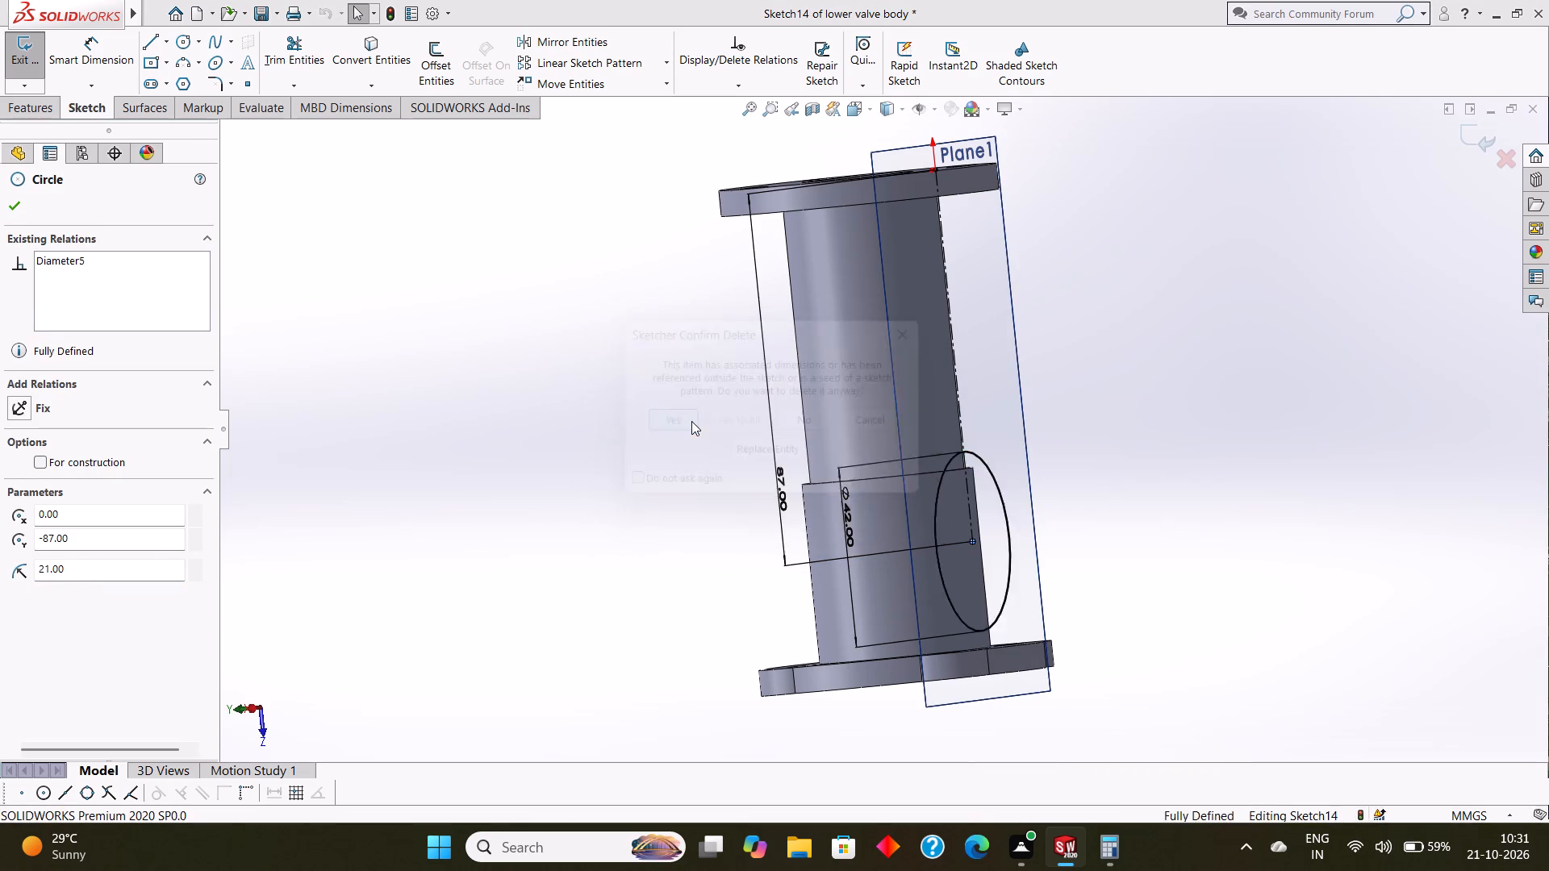
# Exit the side boss's sketch on Plane1.
pyautogui.moveTo(486, 370); pyautogui.dragTo(516, 422, button='middle')
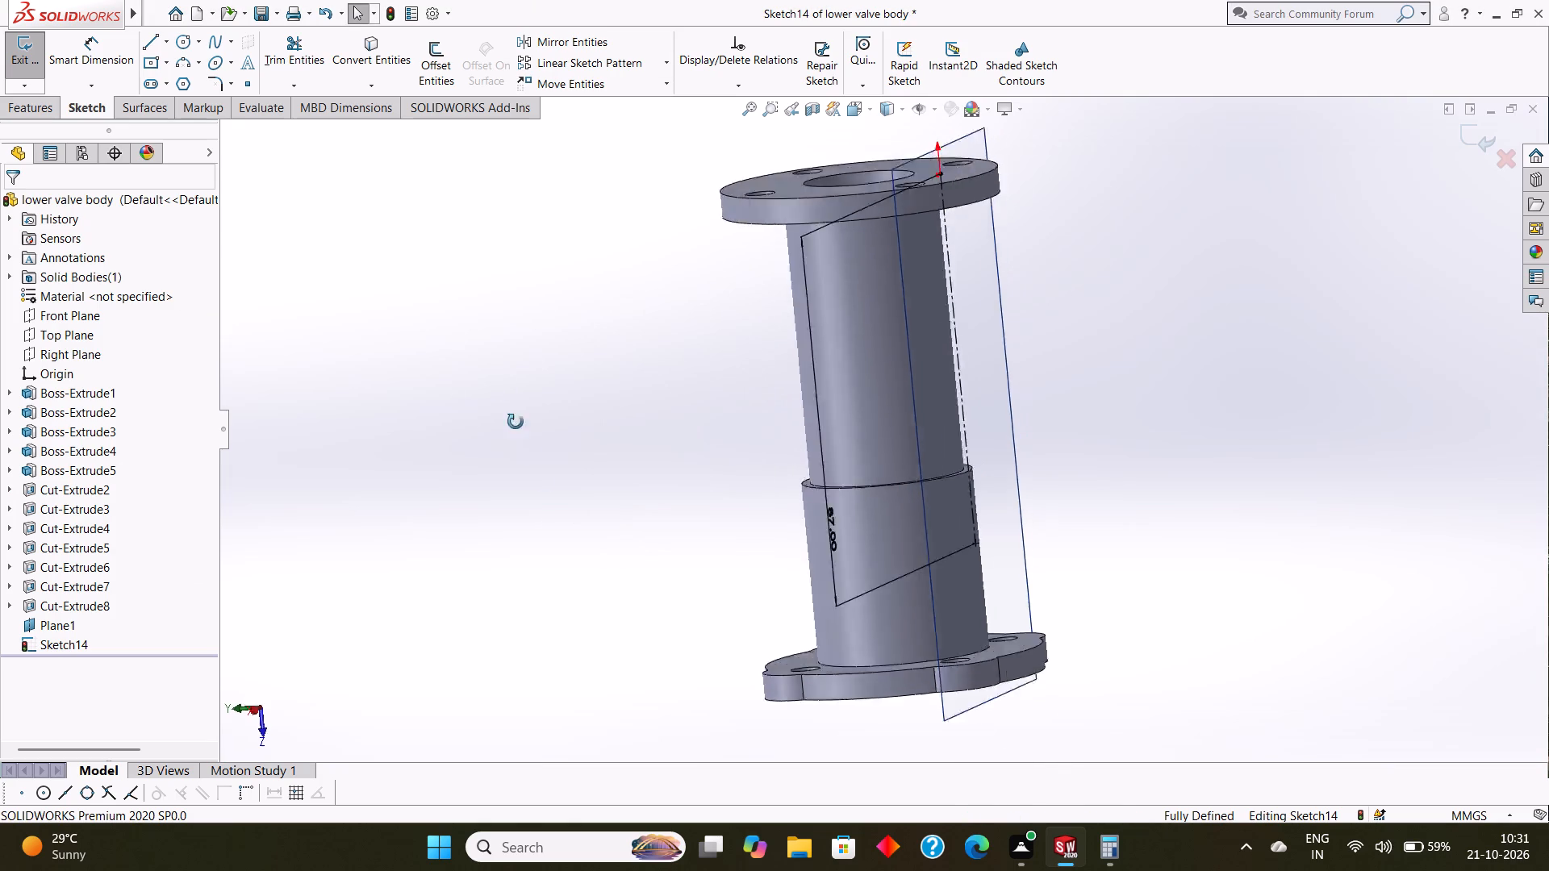
pyautogui.moveTo(516, 422); pyautogui.dragTo(537, 465, button='middle')
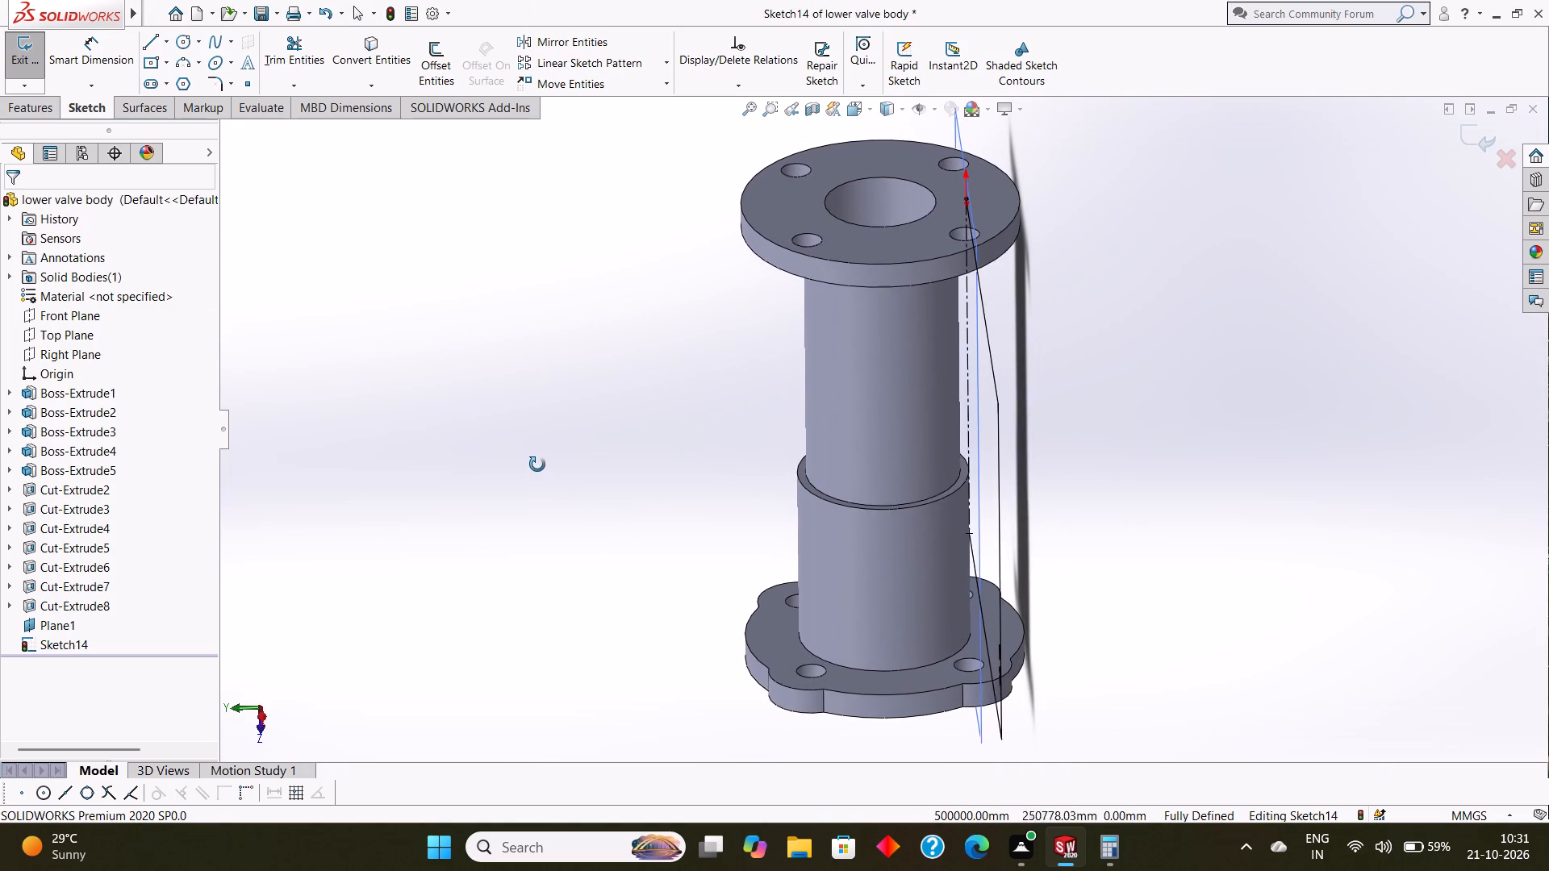
pyautogui.moveTo(537, 465); pyautogui.dragTo(538, 461, button='middle')
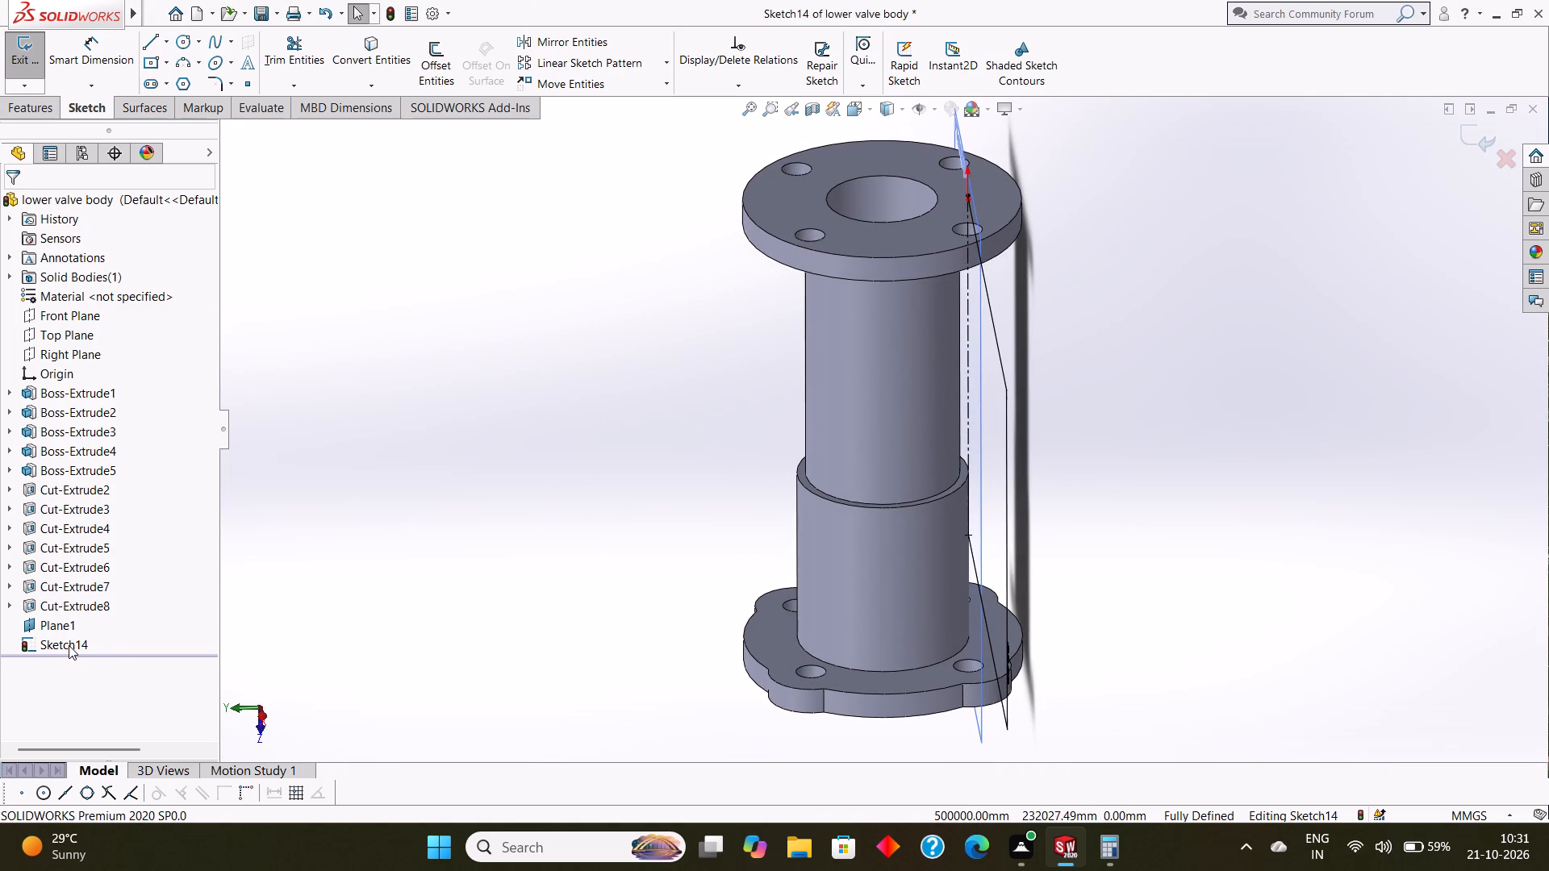
pyautogui.click(69, 646)
pyautogui.click(43, 659)
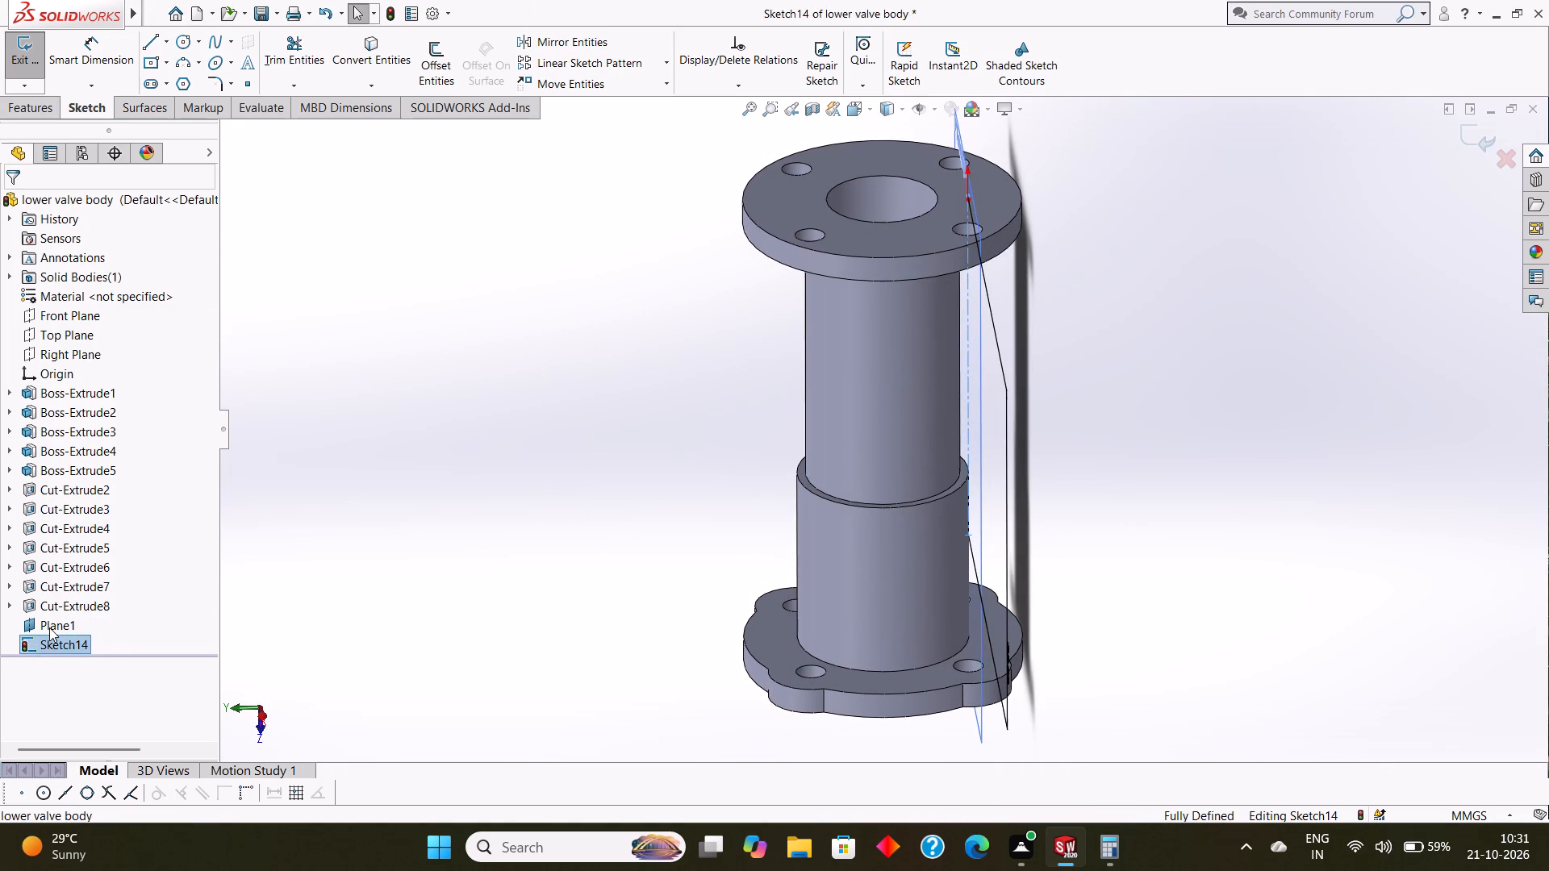
pyautogui.click(49, 627)
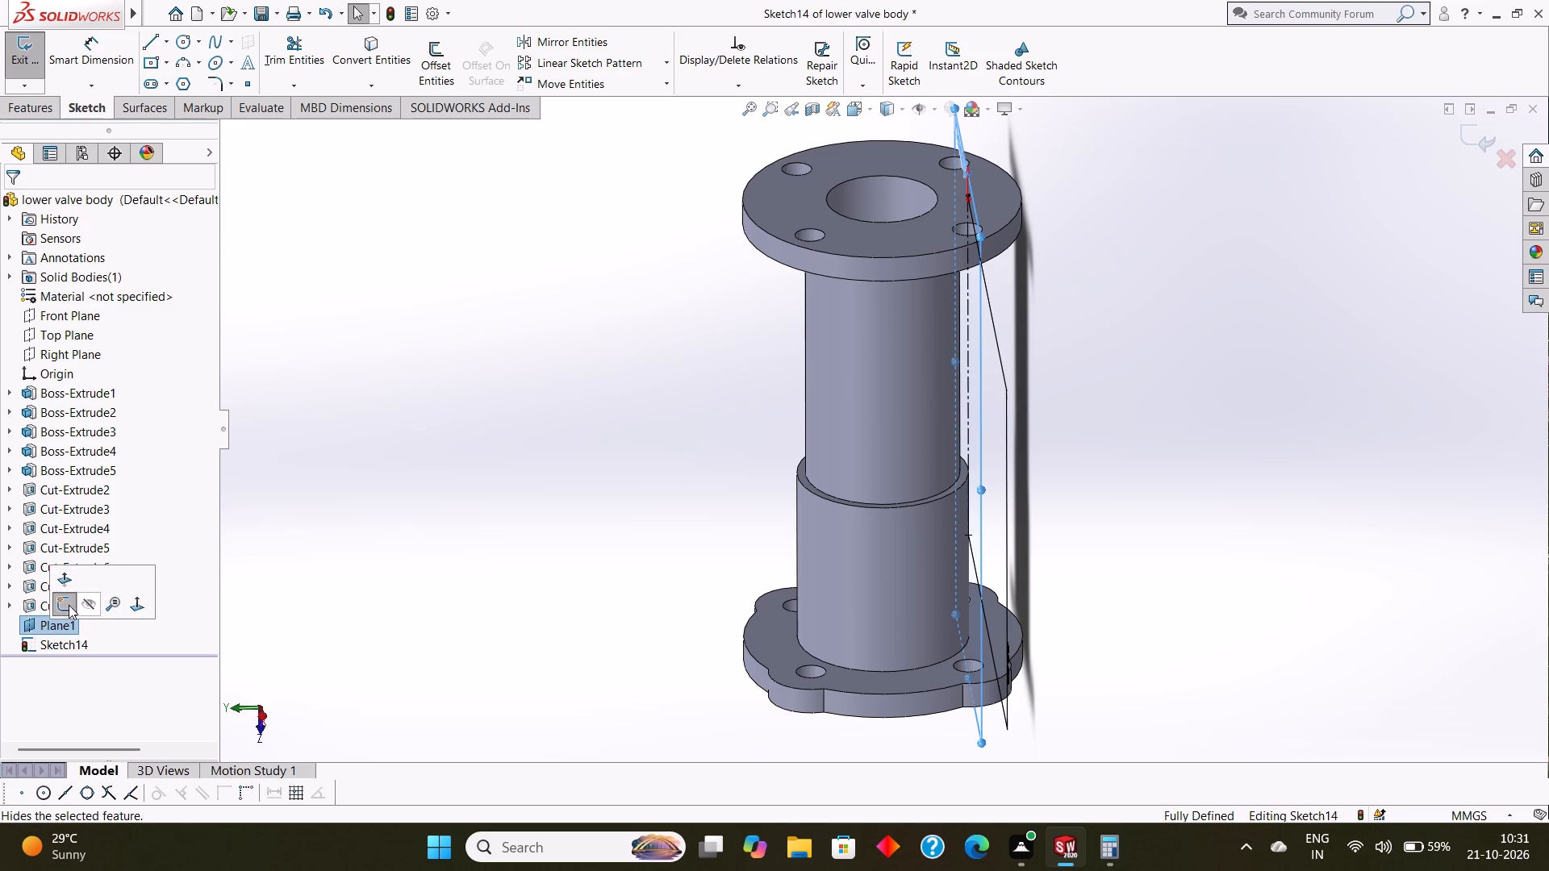
pyautogui.click(395, 549)
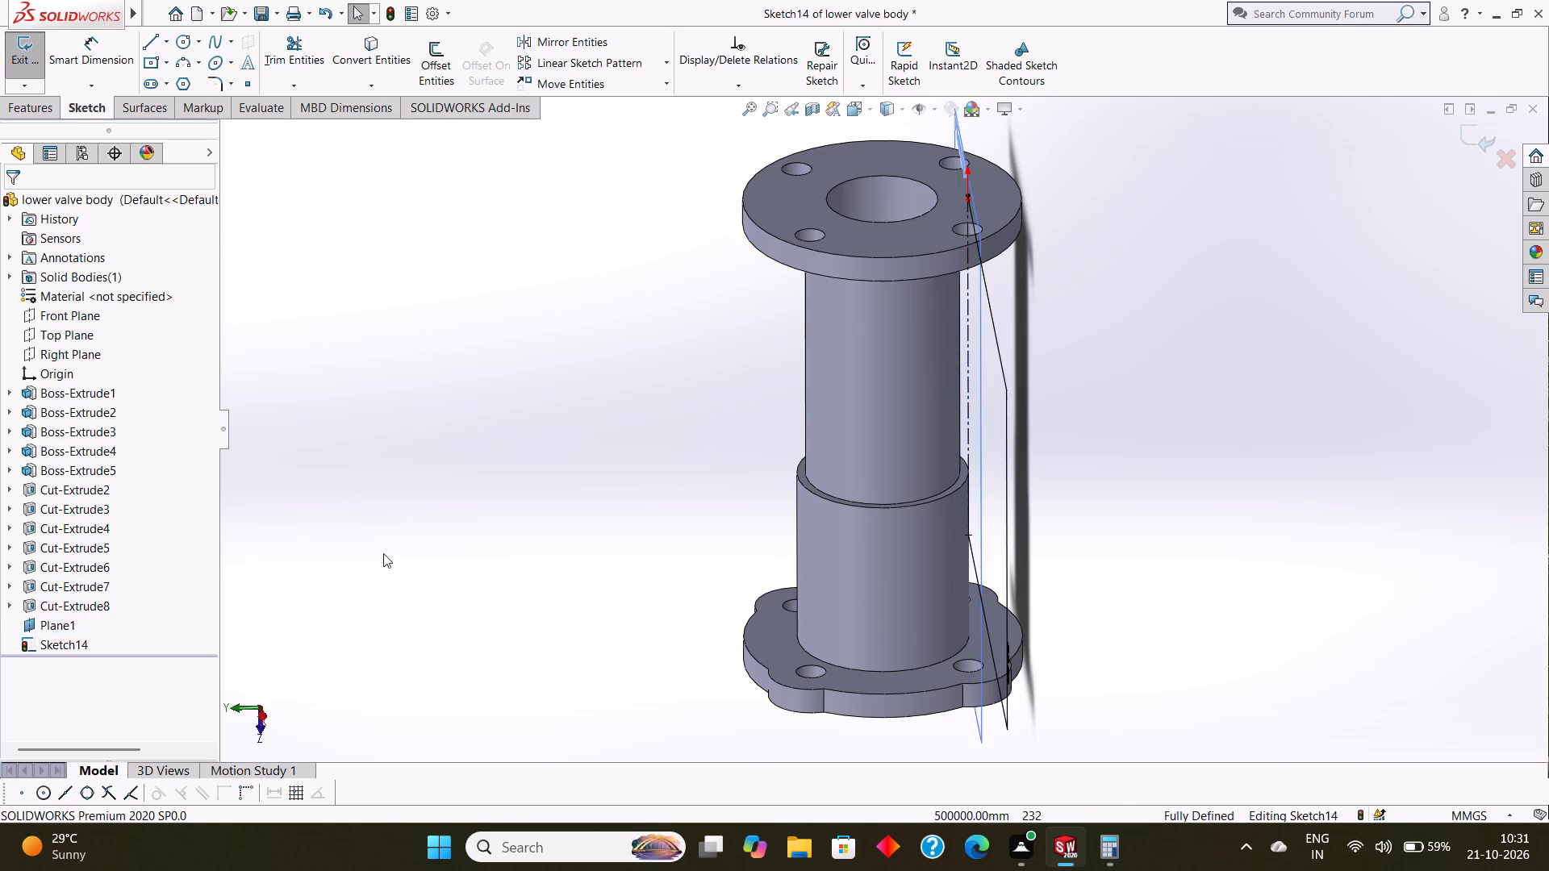
pyautogui.rightClick(69, 622)
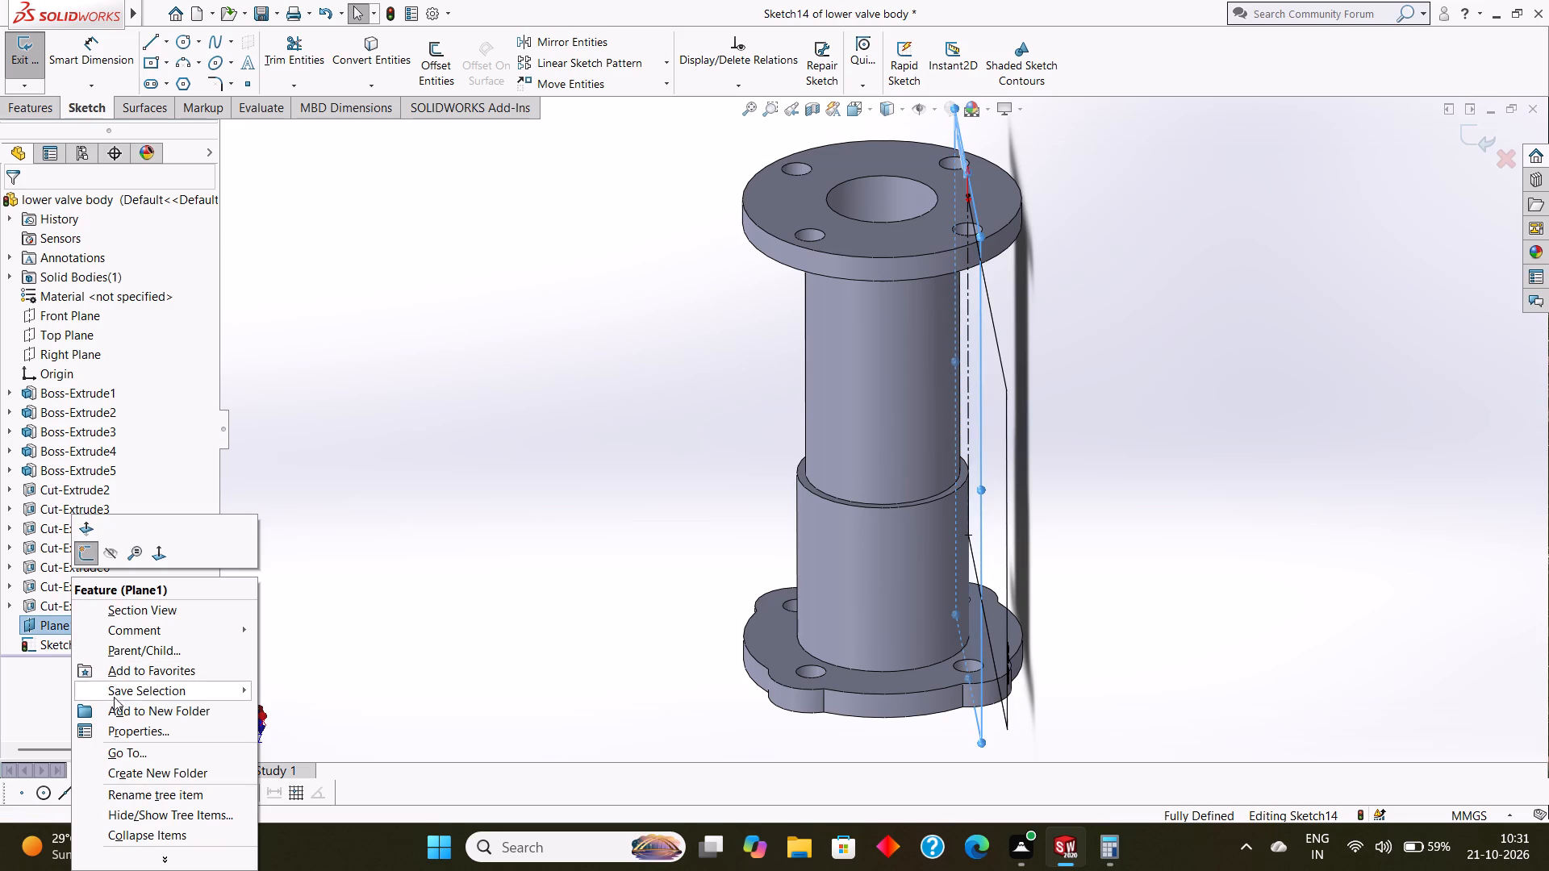
pyautogui.click(404, 561)
pyautogui.click(1468, 142)
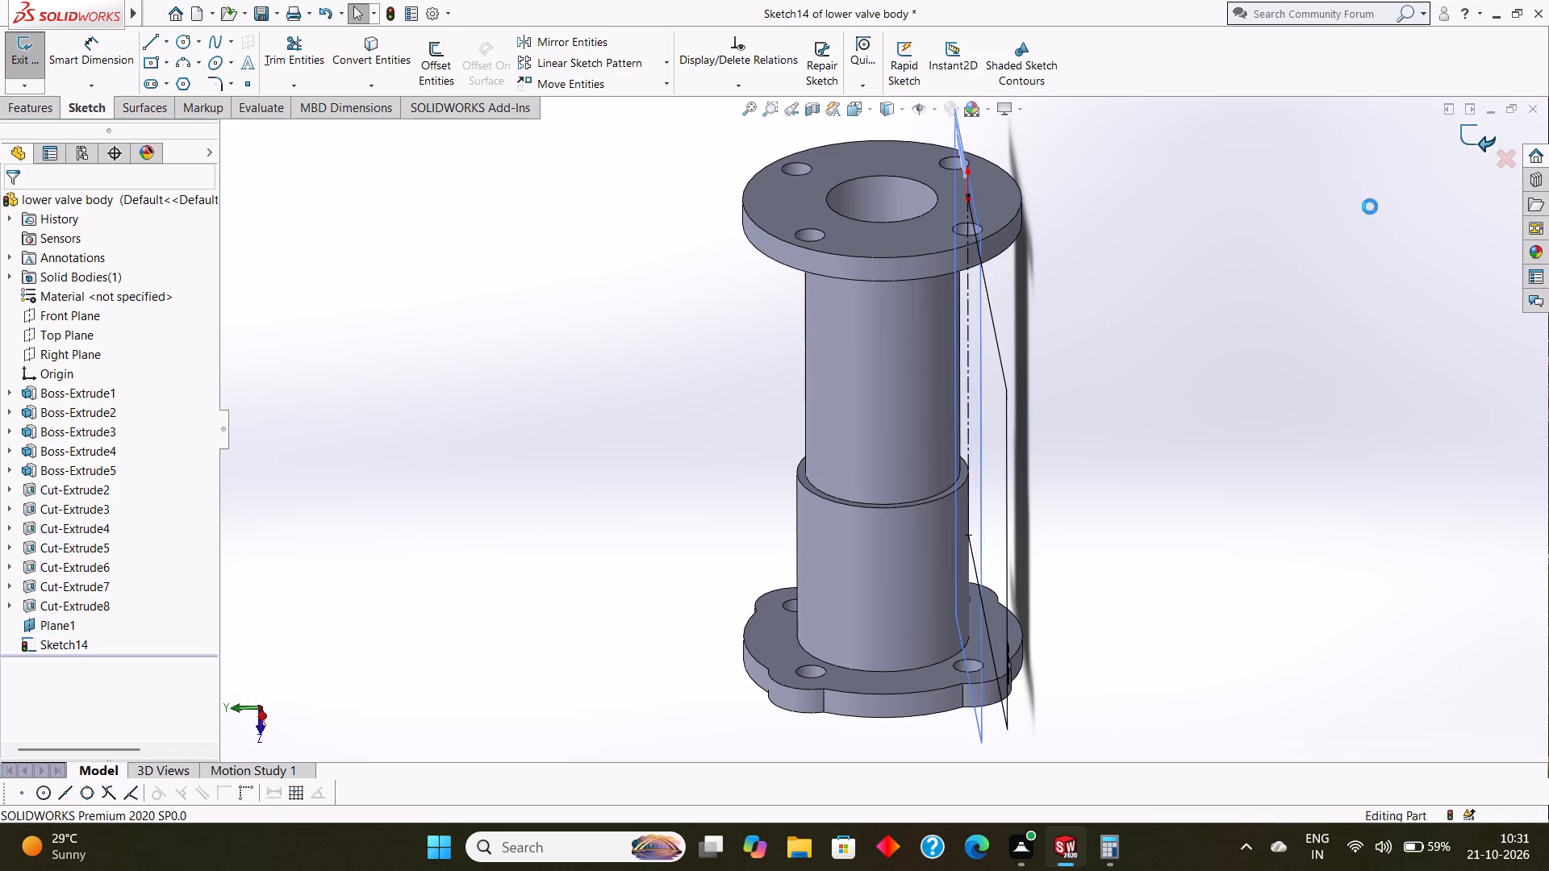
# Edit the definition of Plane1 and try an offset of 10 mm from the Top Plane.
pyautogui.click(55, 626)
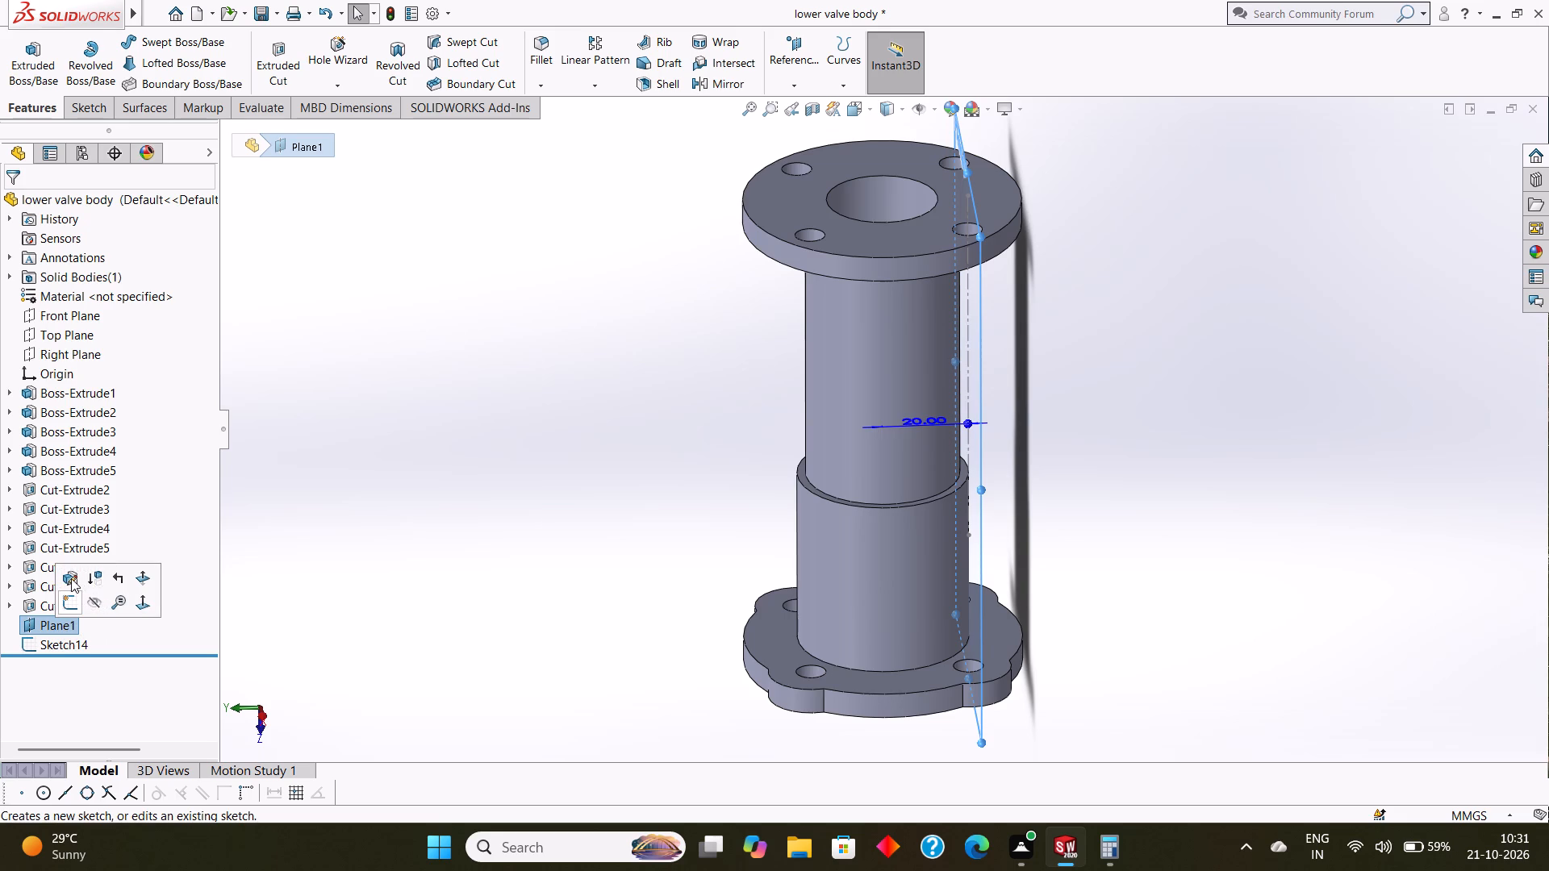
pyautogui.click(71, 578)
pyautogui.moveTo(520, 579); pyautogui.dragTo(485, 550, button='middle')
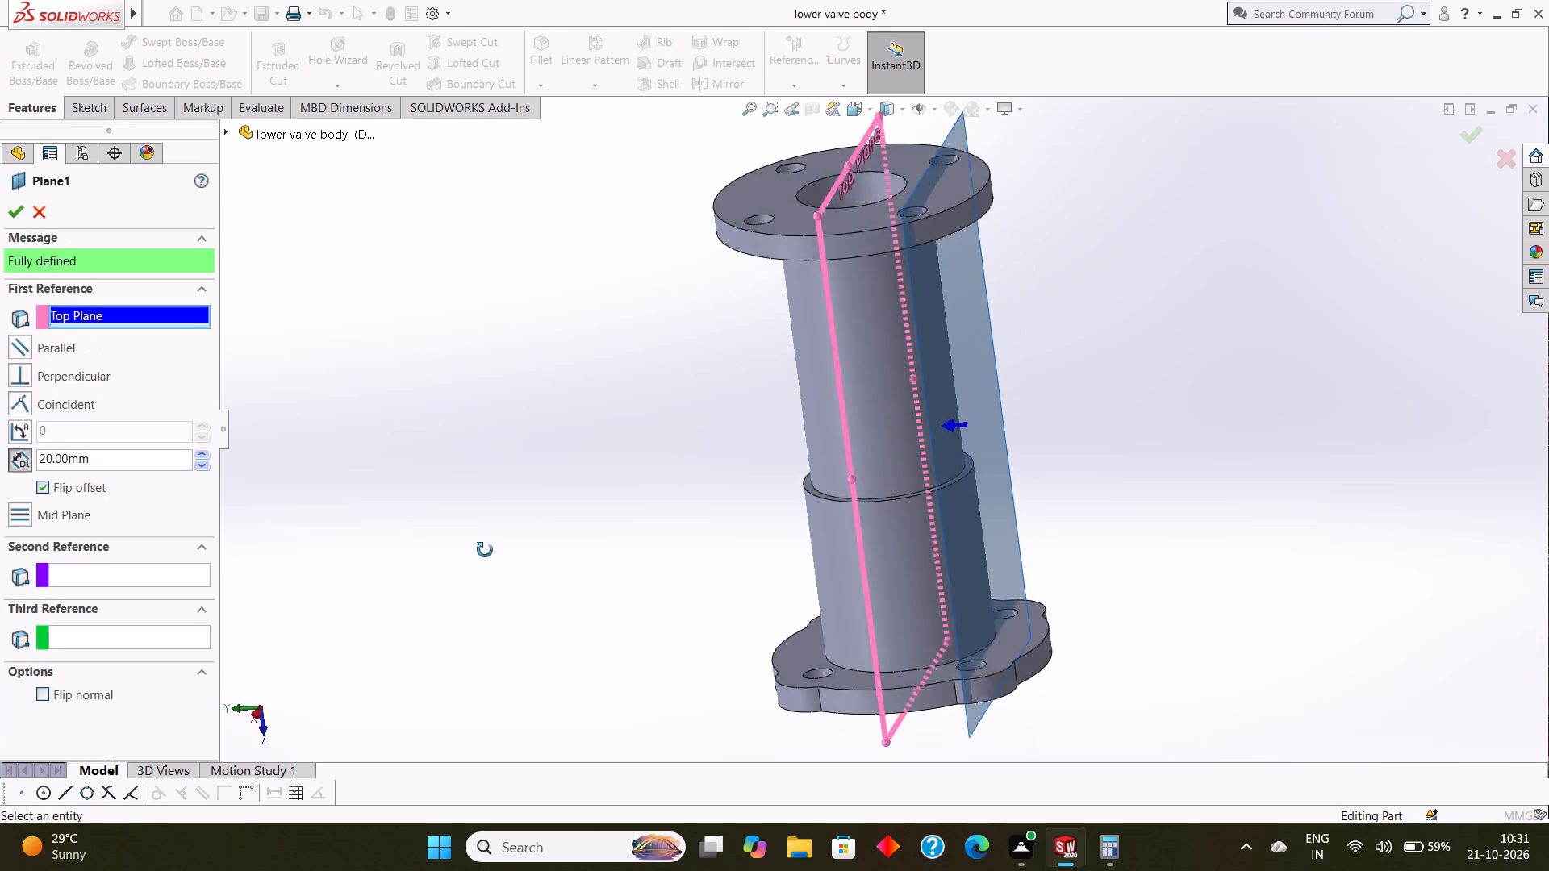
pyautogui.moveTo(485, 550); pyautogui.dragTo(522, 519, button='middle')
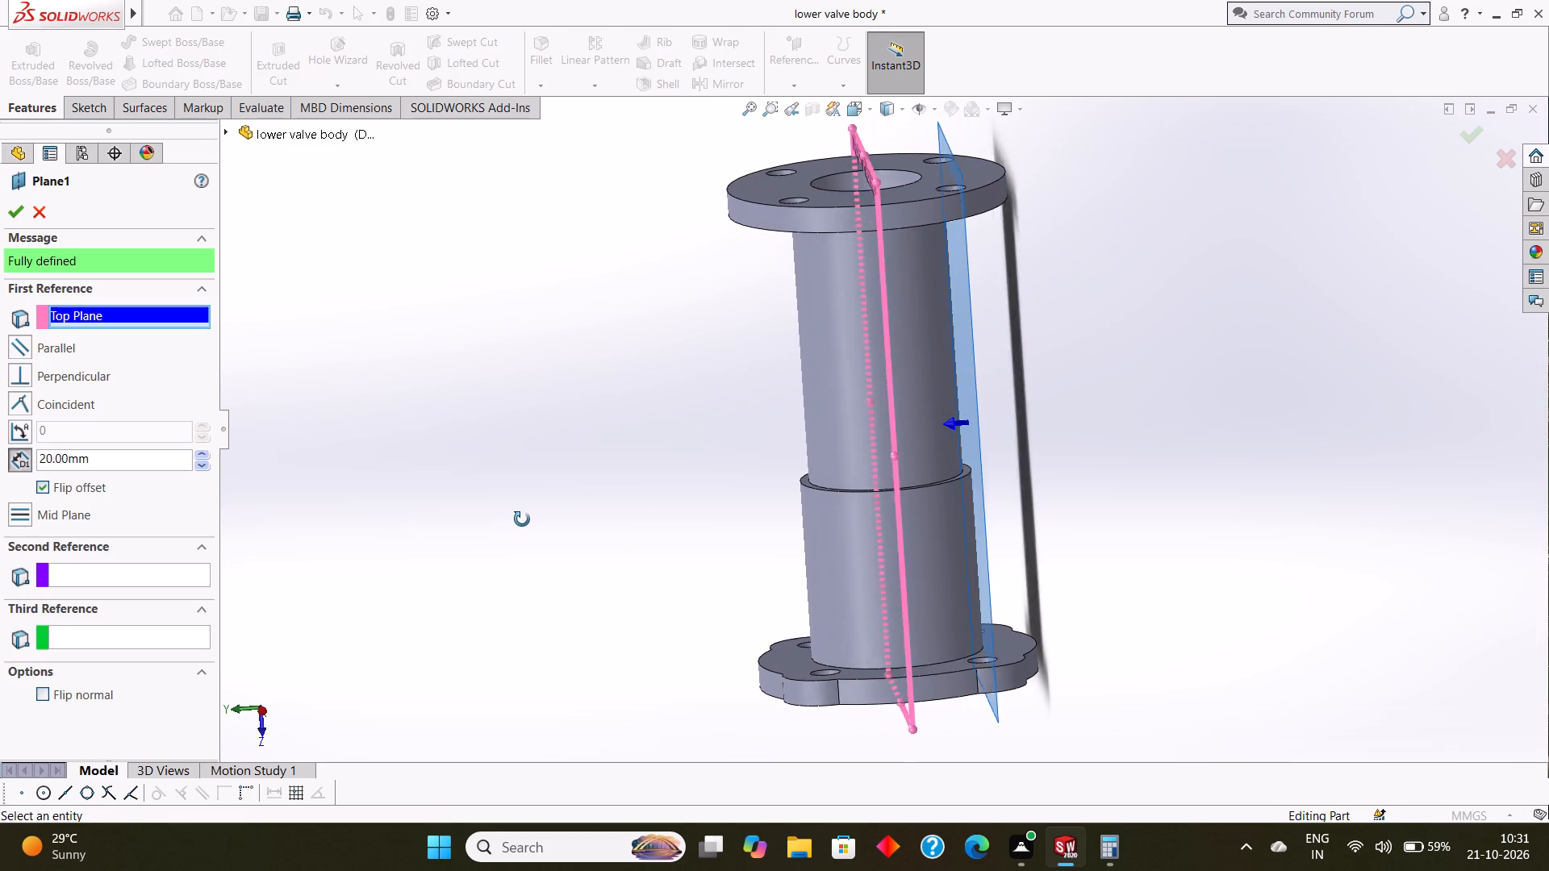
pyautogui.moveTo(522, 519); pyautogui.dragTo(511, 511, button='middle')
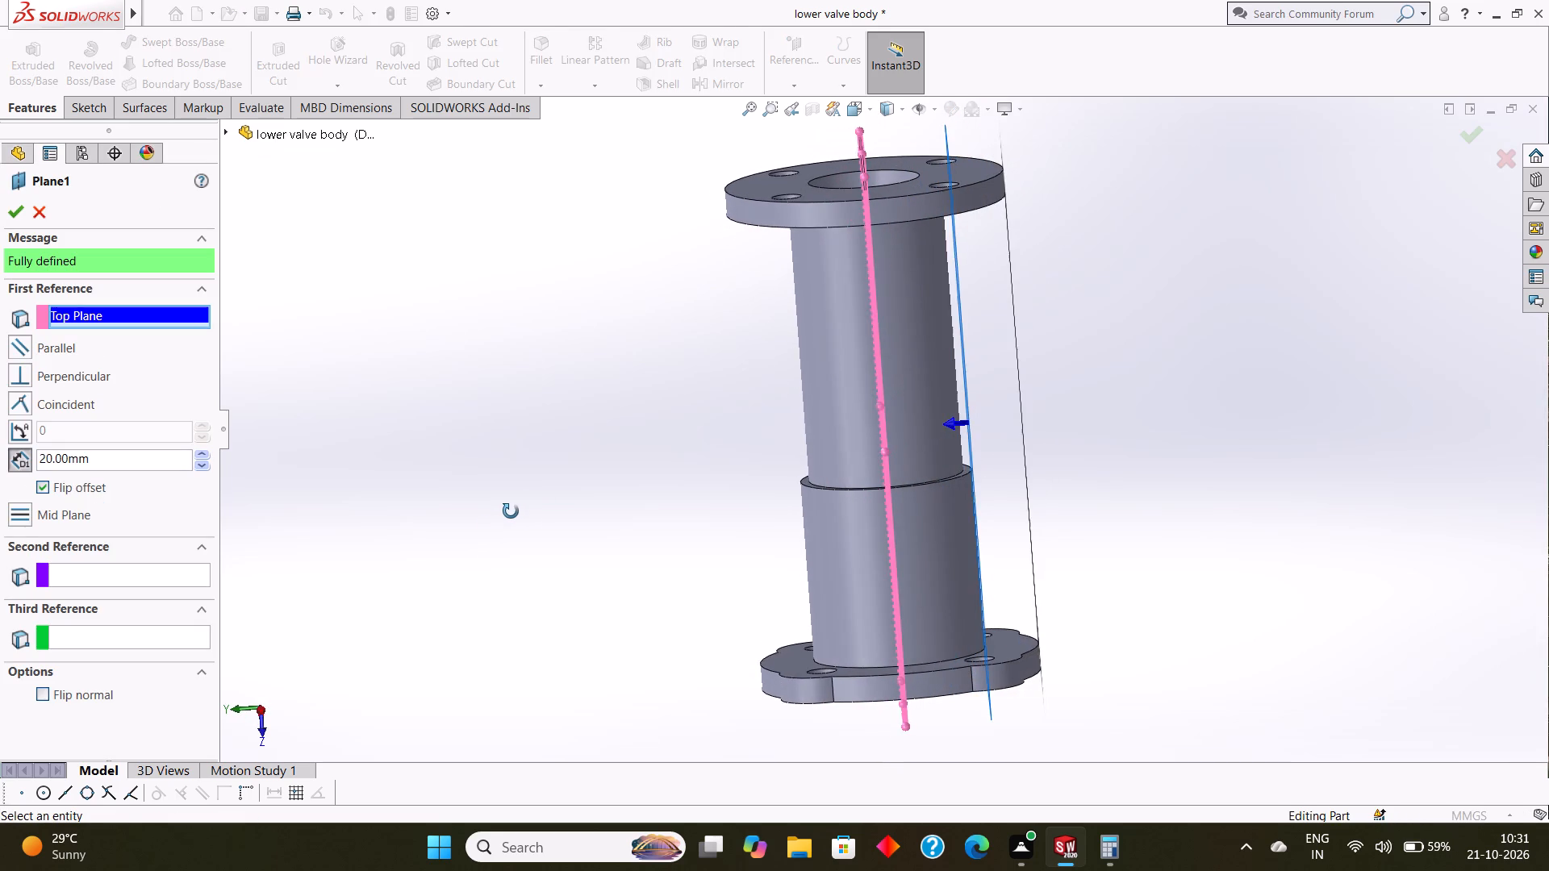
pyautogui.moveTo(511, 511); pyautogui.dragTo(522, 544, button='middle')
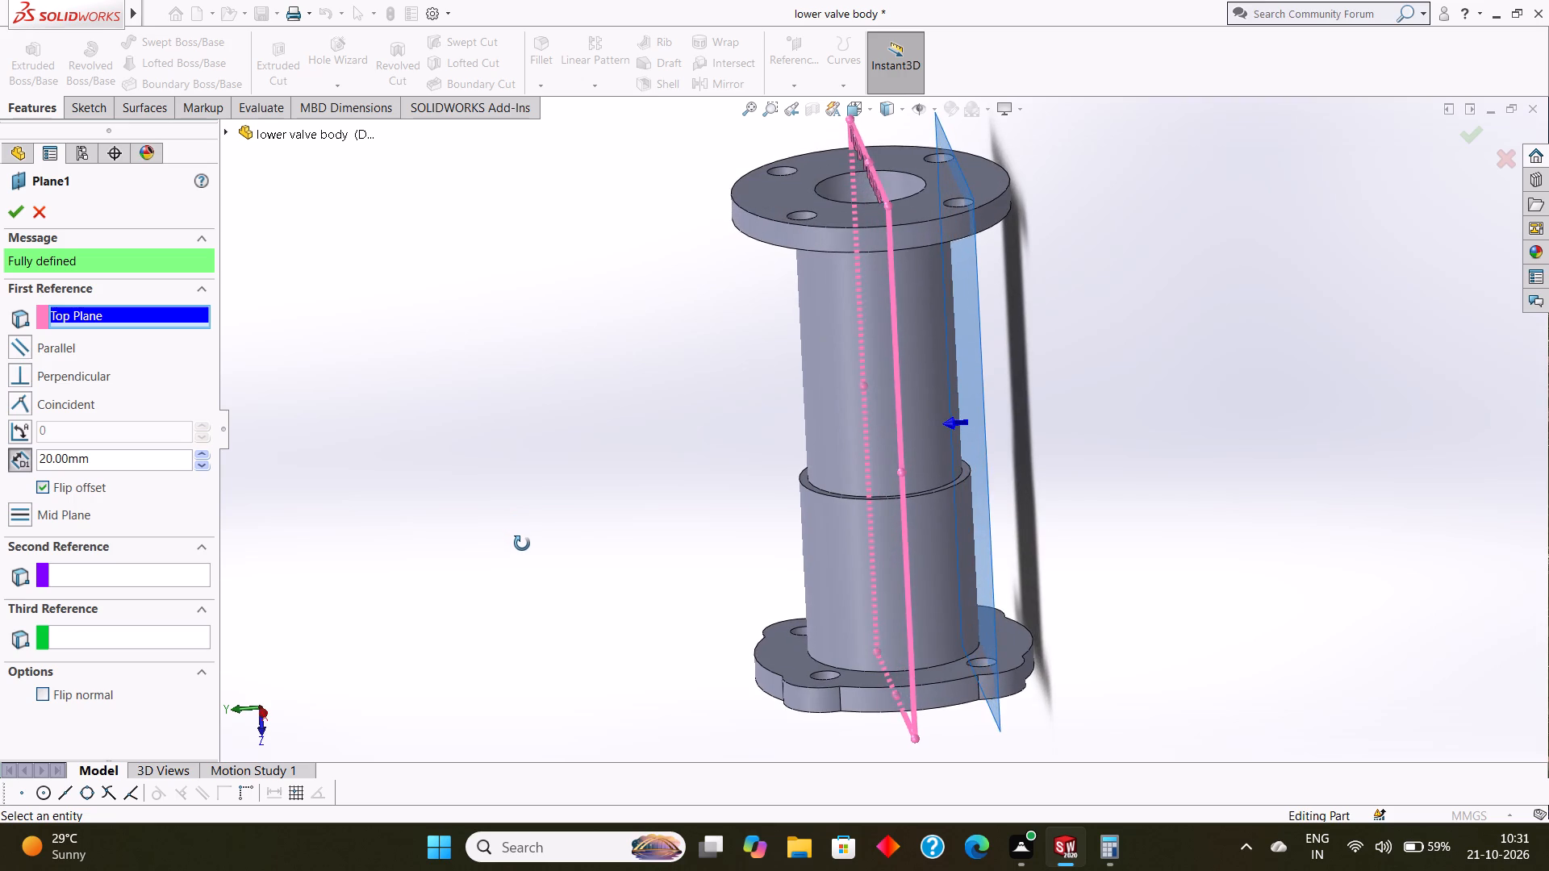
pyautogui.moveTo(522, 544); pyautogui.dragTo(511, 545, button='middle')
pyautogui.click(104, 470)
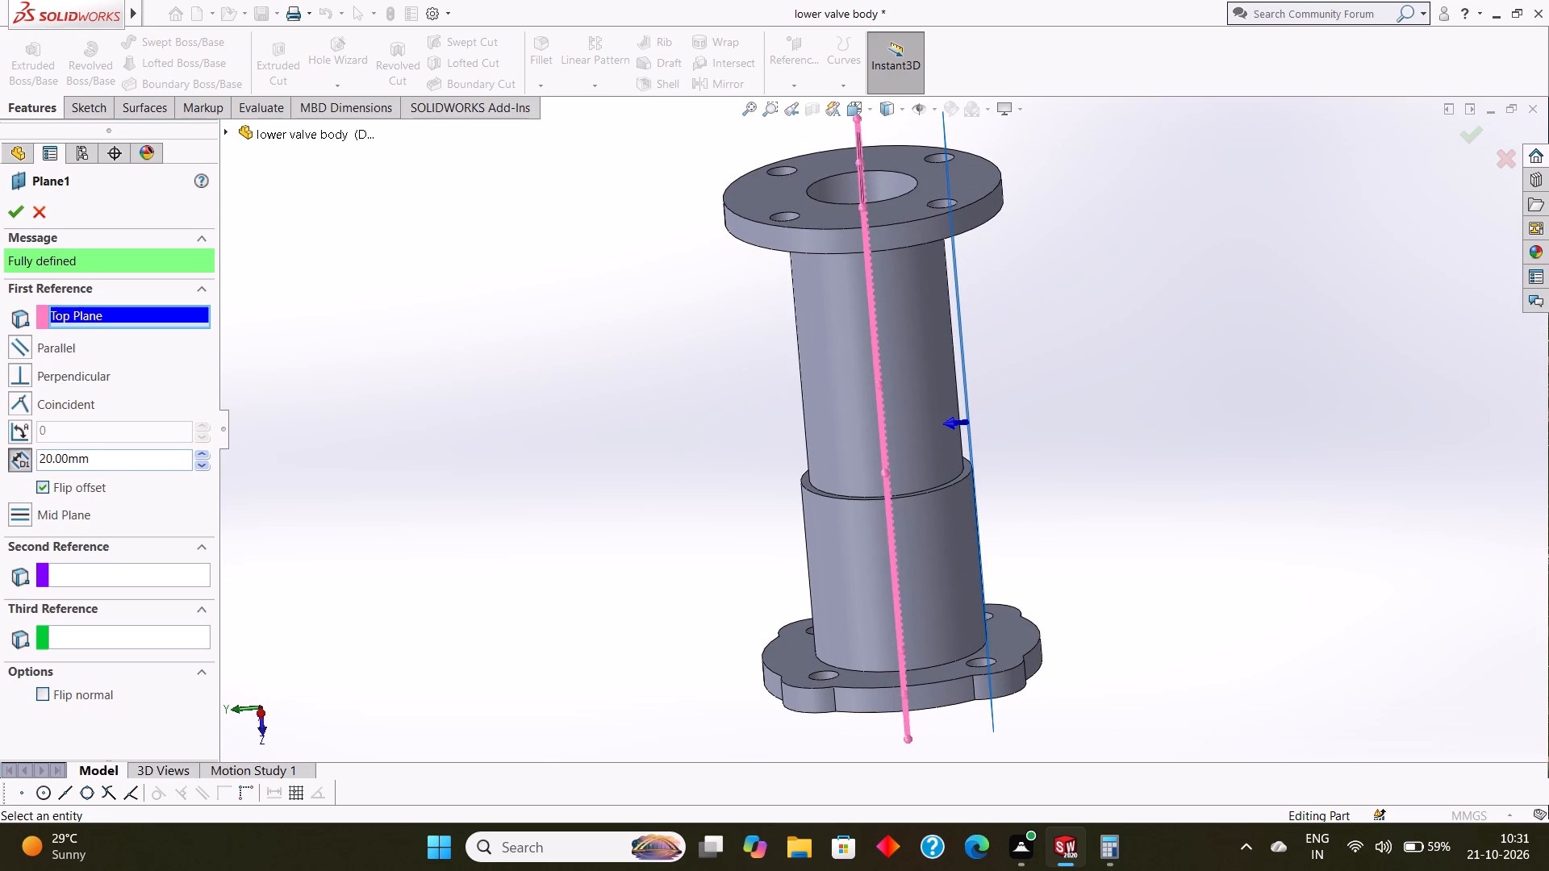
pyautogui.moveTo(122, 461); pyautogui.dragTo(32, 451)
pyautogui.write('10')
pyautogui.press('Return')
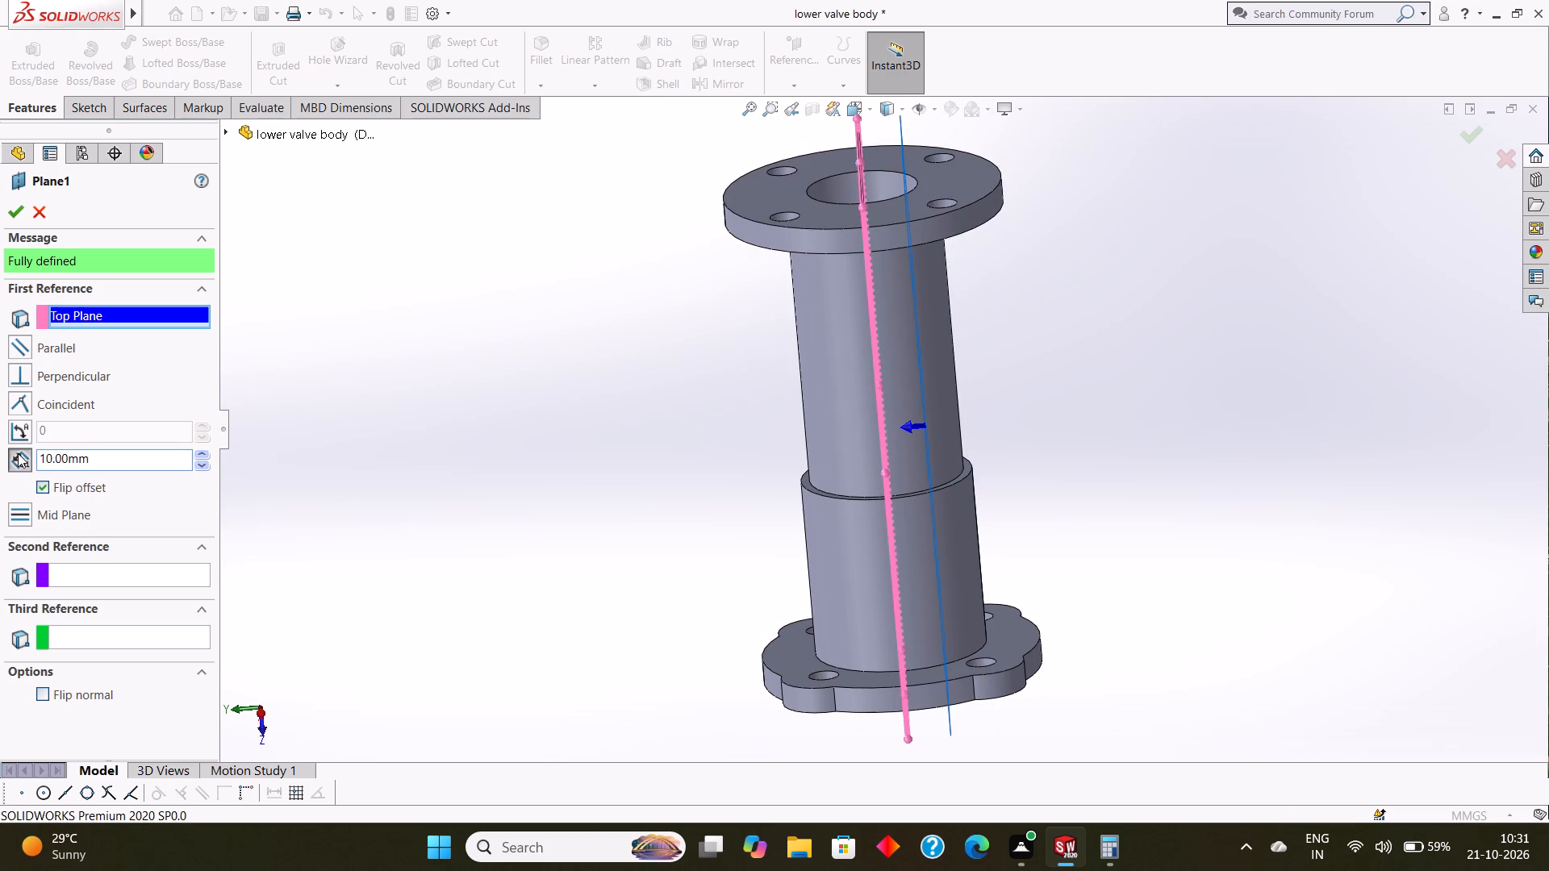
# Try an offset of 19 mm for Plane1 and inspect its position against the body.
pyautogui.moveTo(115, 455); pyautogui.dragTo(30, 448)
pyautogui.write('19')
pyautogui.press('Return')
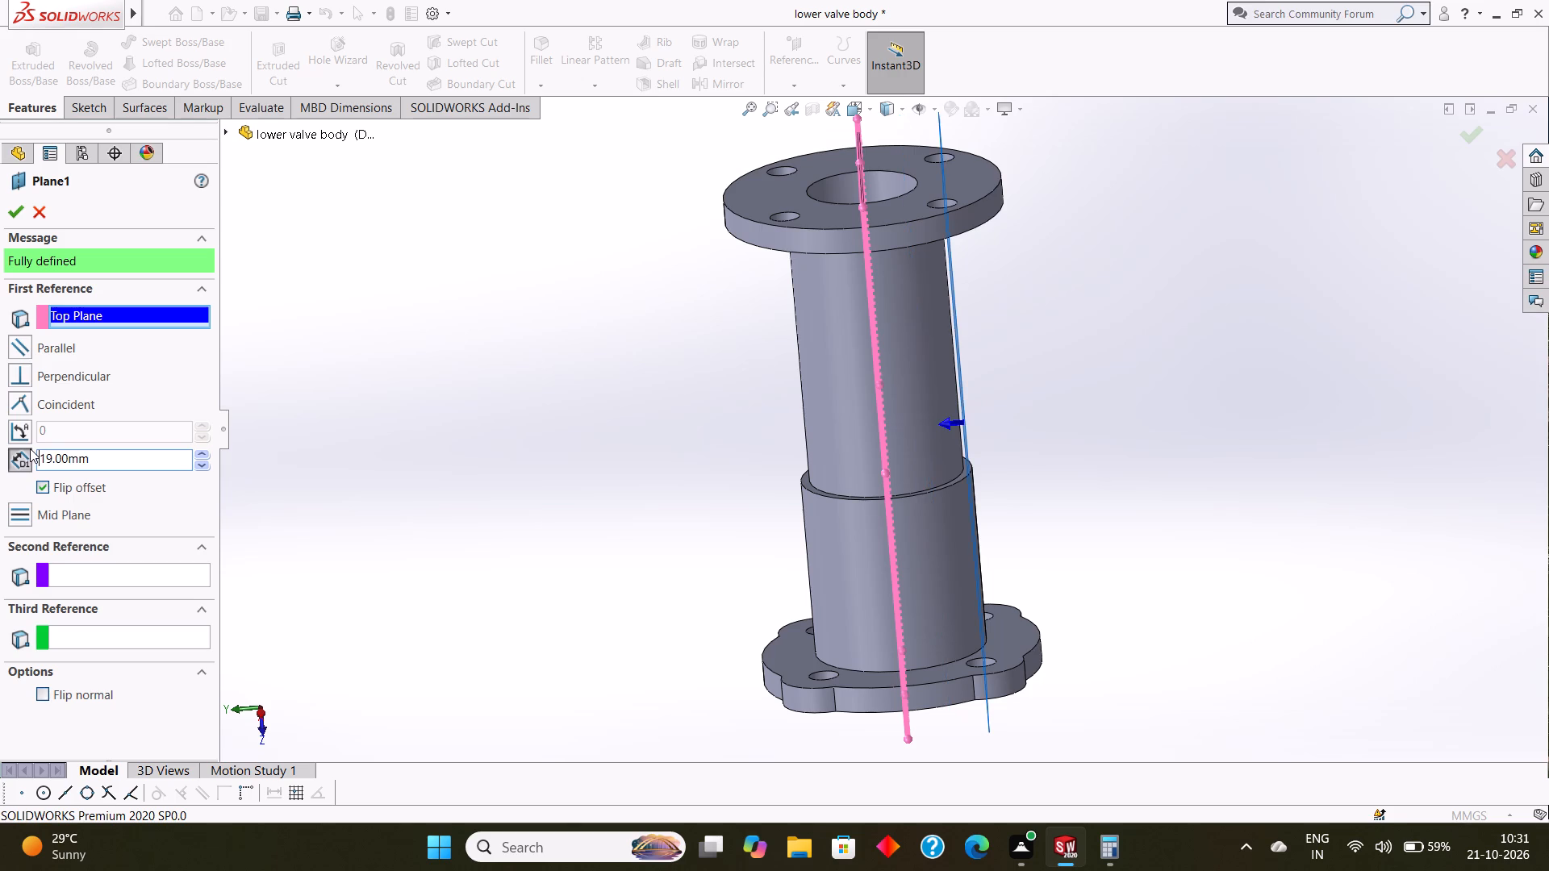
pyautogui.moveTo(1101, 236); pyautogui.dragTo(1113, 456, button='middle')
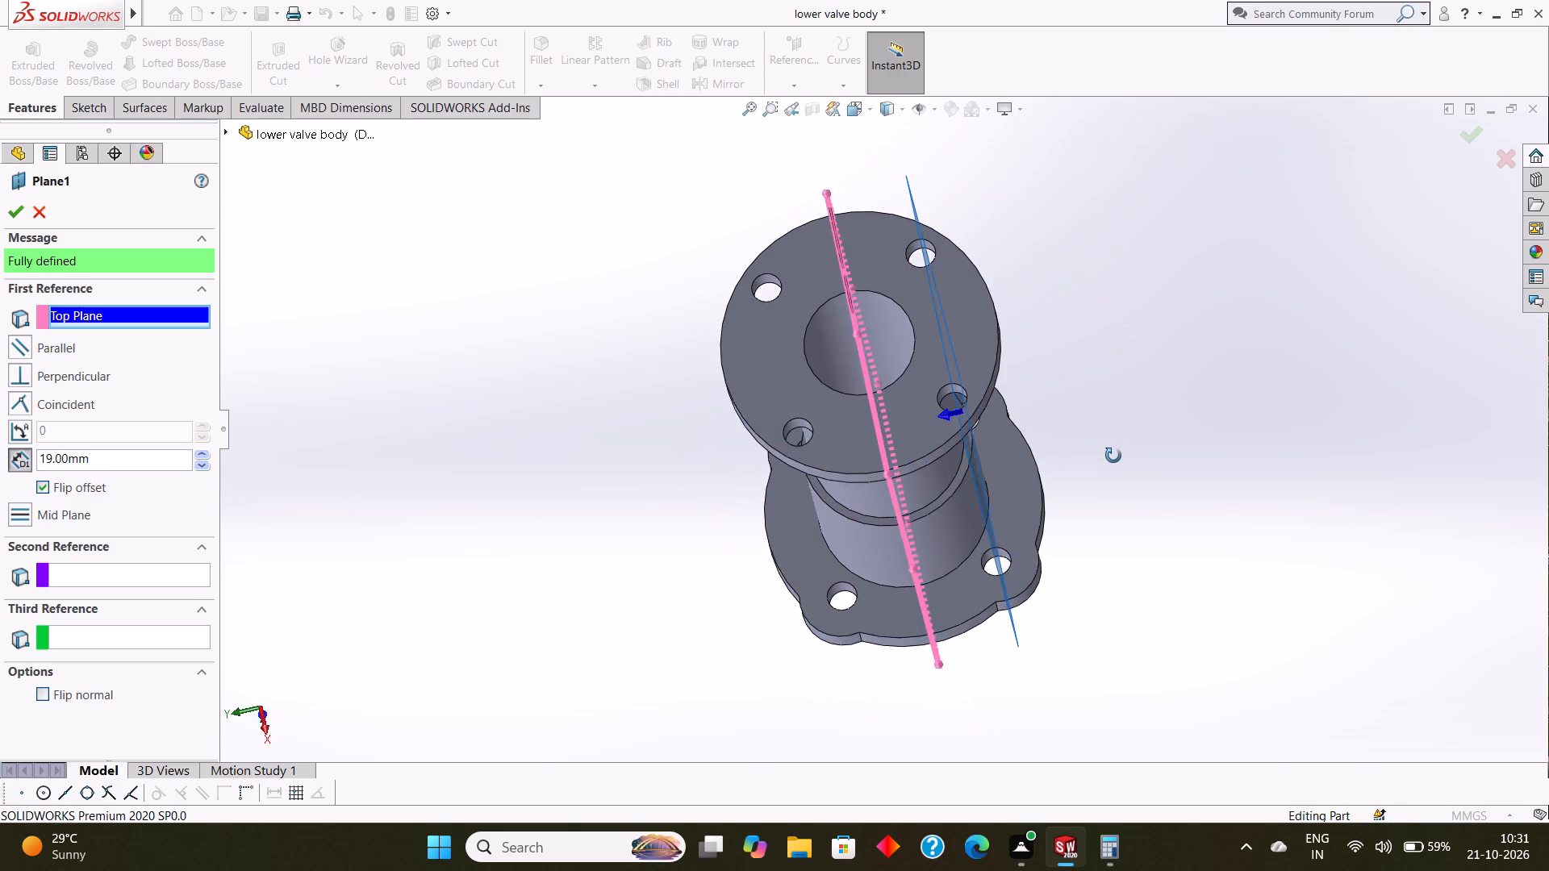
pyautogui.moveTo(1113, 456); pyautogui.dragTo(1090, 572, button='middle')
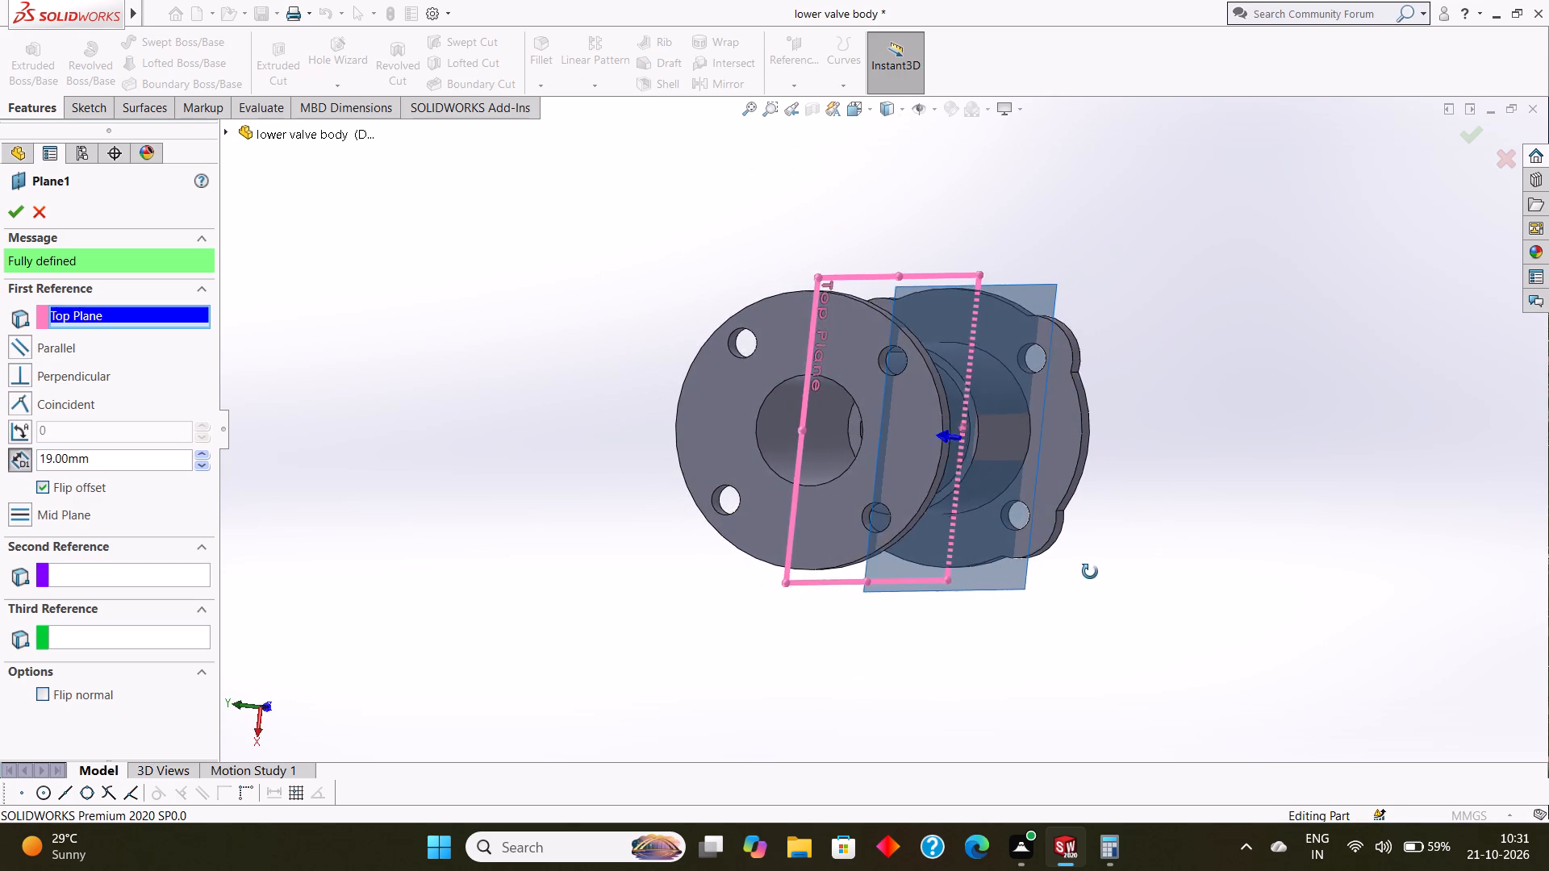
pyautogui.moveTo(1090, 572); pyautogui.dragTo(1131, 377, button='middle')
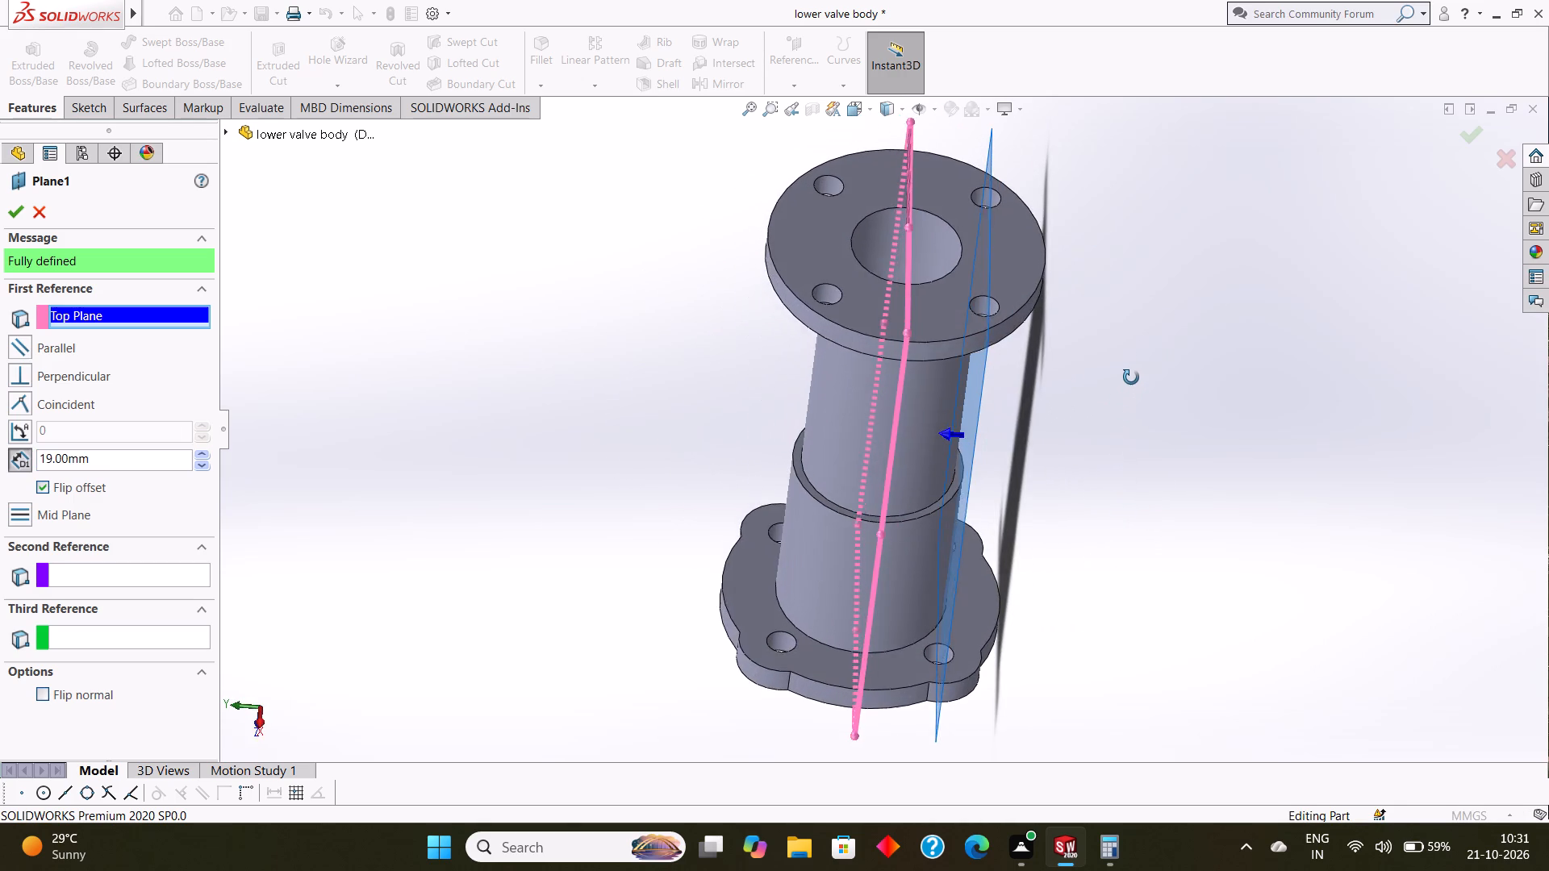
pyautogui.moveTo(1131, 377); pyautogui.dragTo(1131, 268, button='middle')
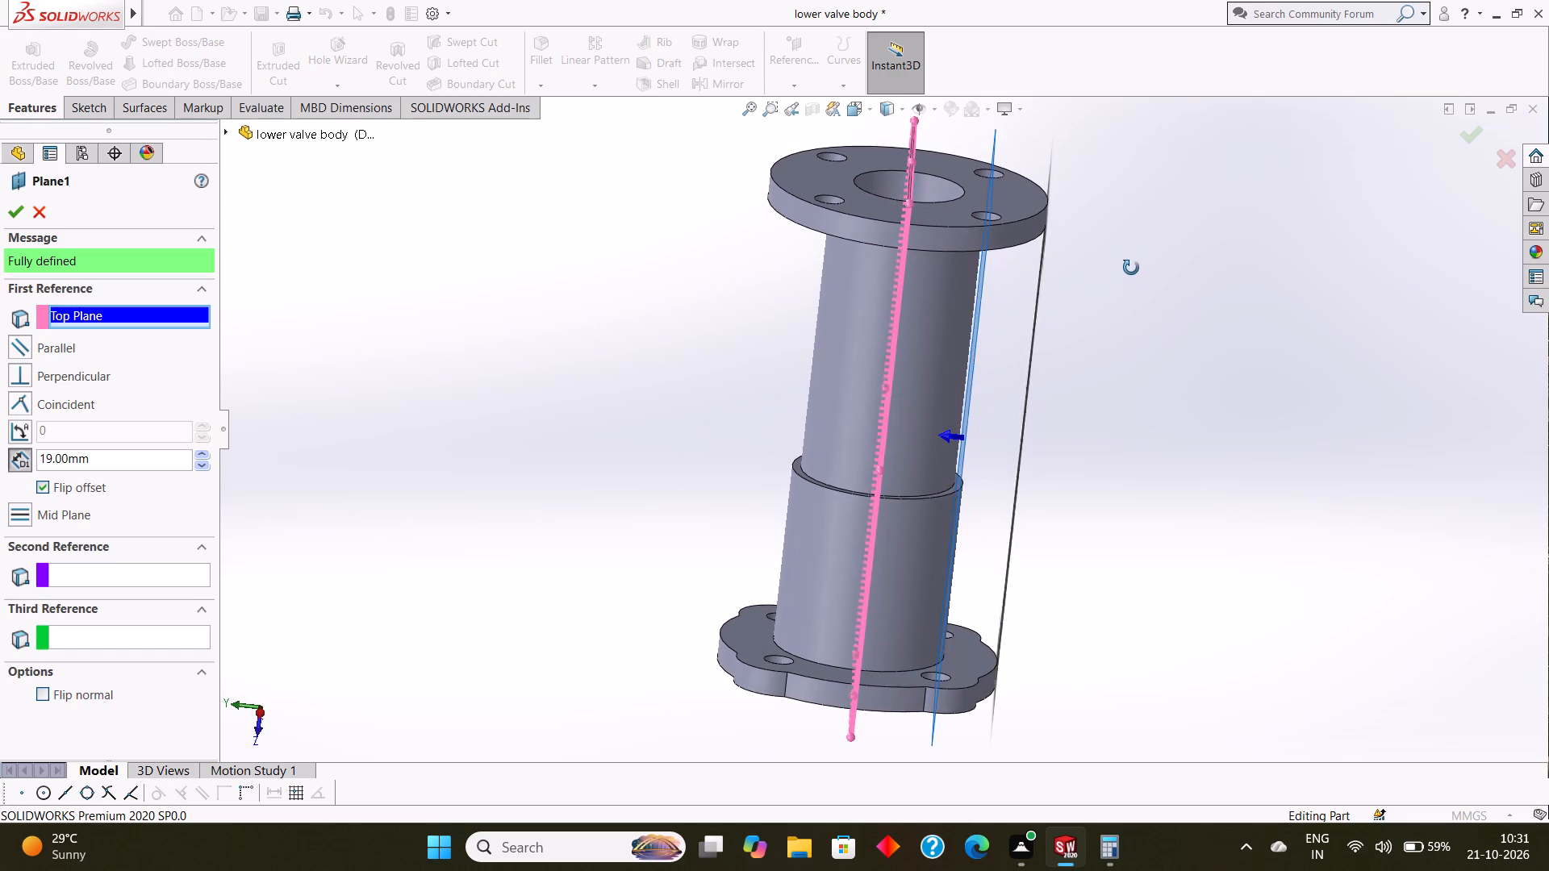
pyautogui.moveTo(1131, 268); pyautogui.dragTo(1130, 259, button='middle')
# Set the offset of Plane1 from the Top Plane to 18 mm.
pyautogui.click(101, 456)
pyautogui.moveTo(134, 462); pyautogui.dragTo(17, 461)
pyautogui.write('18')
pyautogui.press('Return')
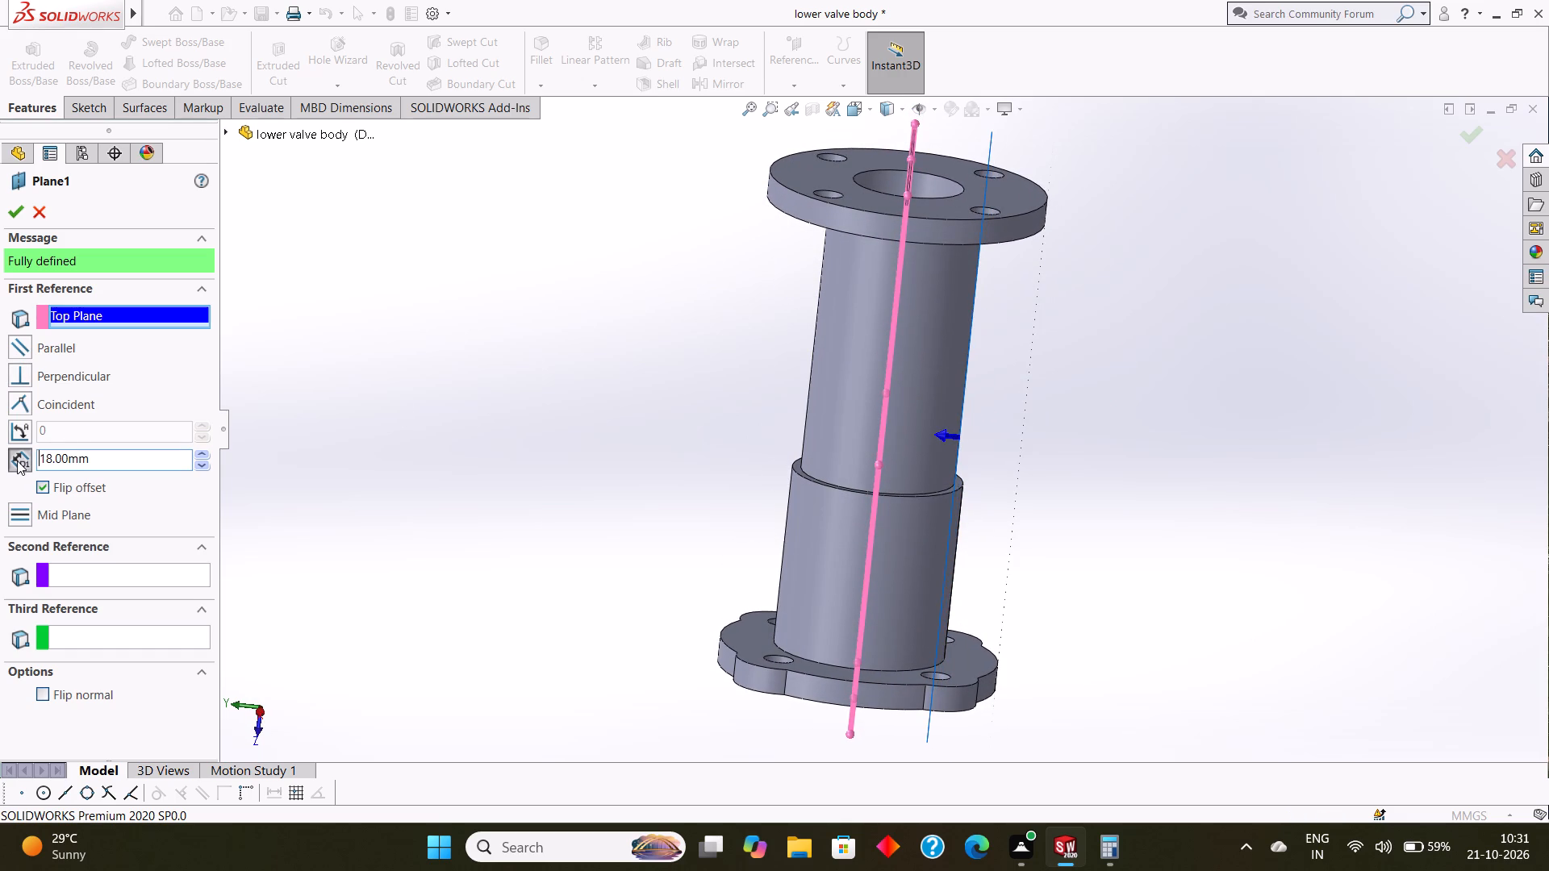
pyautogui.click(19, 210)
# Start a new sketch on Plane1 and draw a circle about 41 mm in diameter, centred on the free end of the existing centreline.
pyautogui.moveTo(1098, 385); pyautogui.dragTo(973, 328, button='middle')
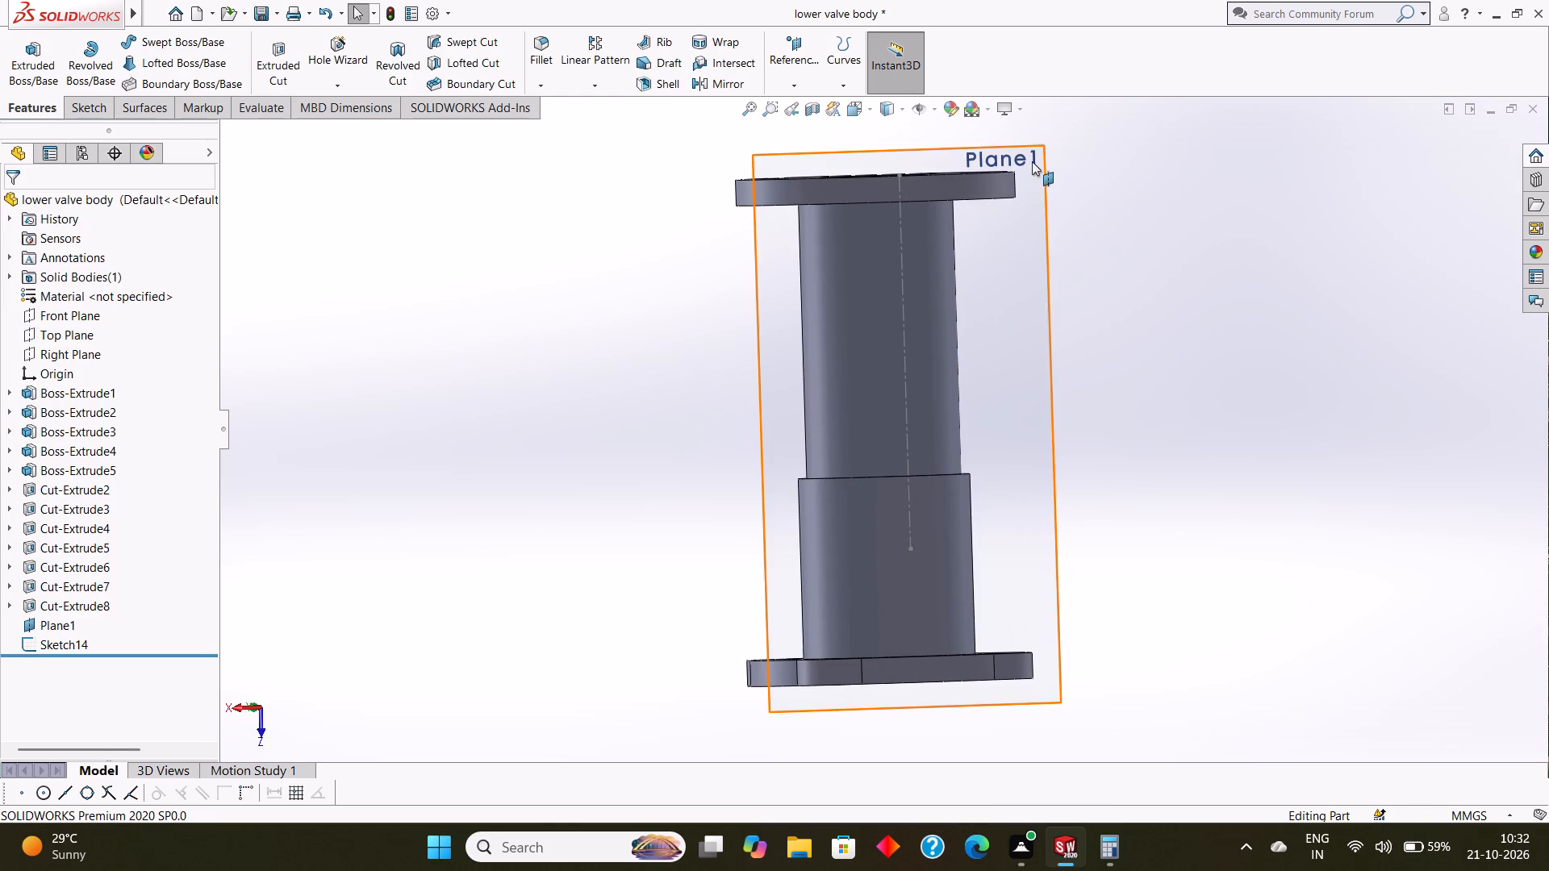
pyautogui.click(1032, 170)
pyautogui.click(1099, 125)
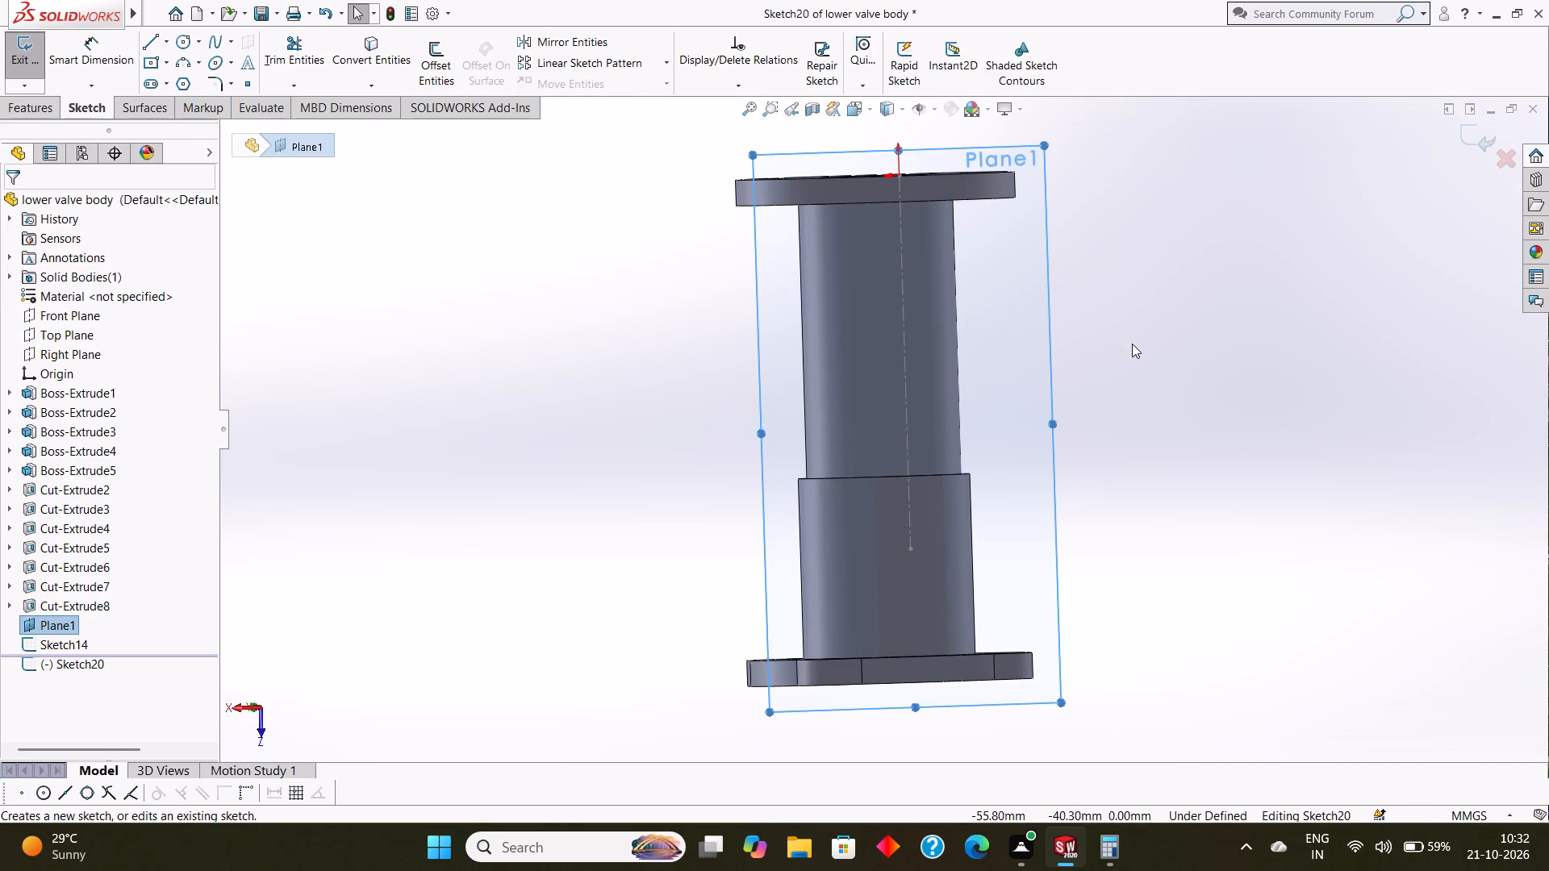
pyautogui.hotkey('ctrl', '8')
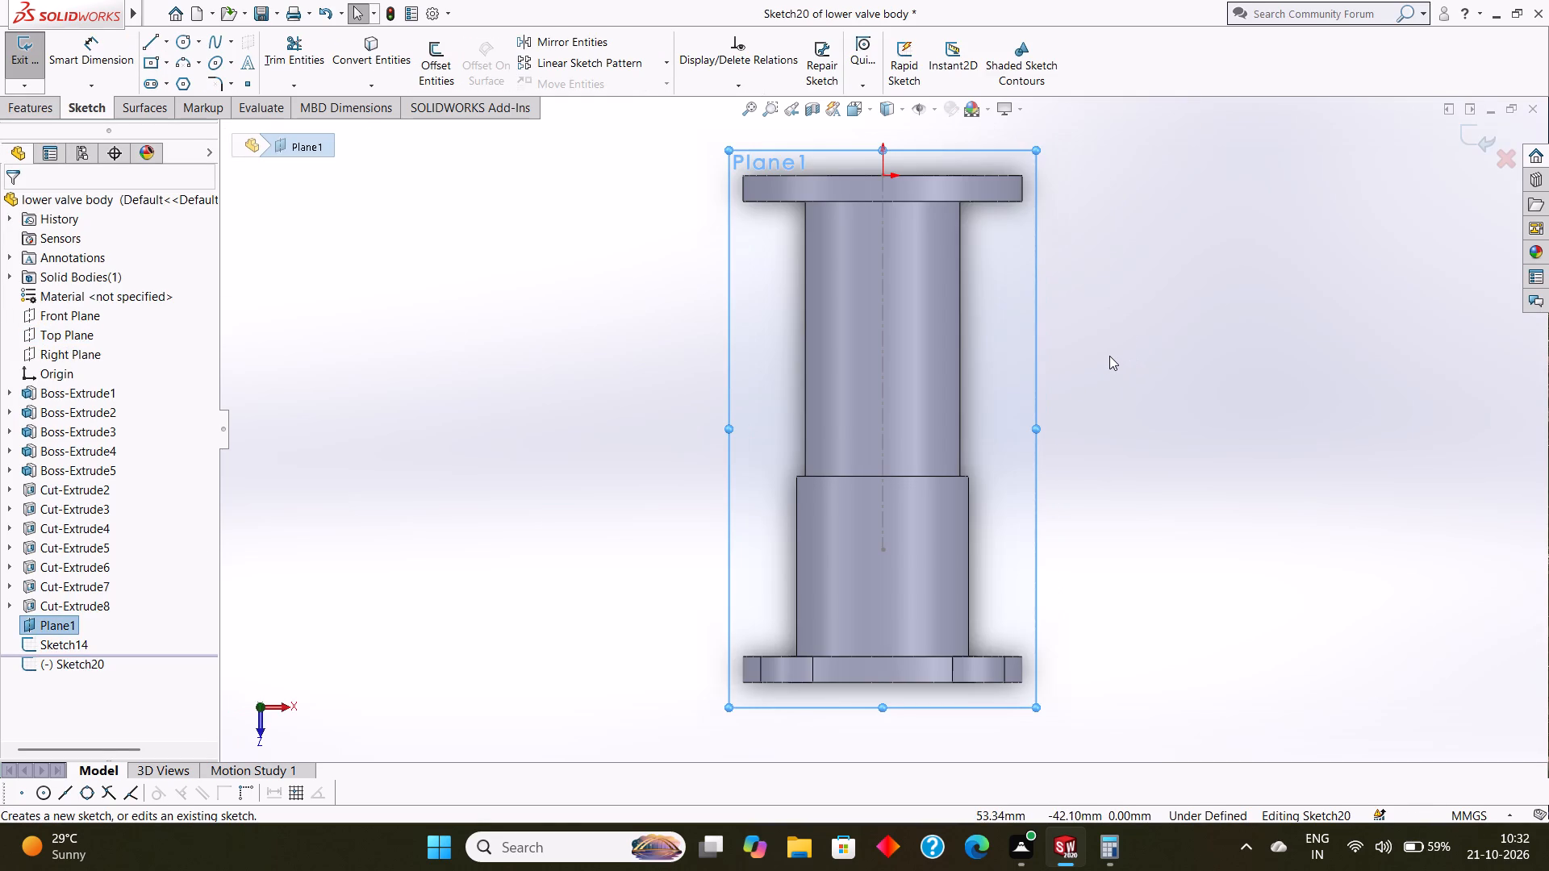
pyautogui.hotkey('ctrl', '8')
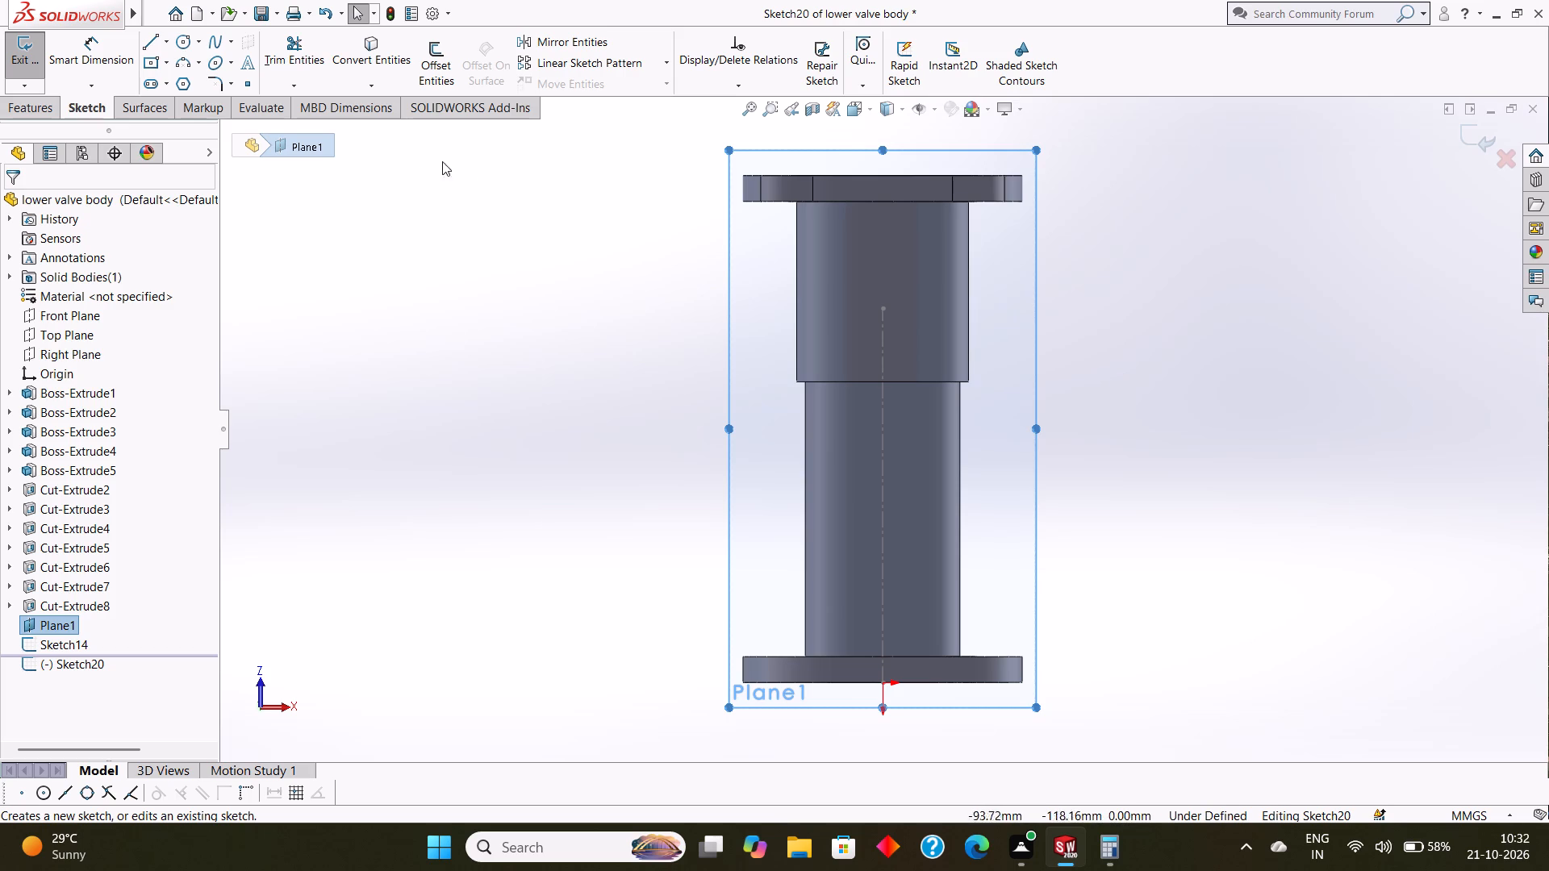
pyautogui.click(177, 42)
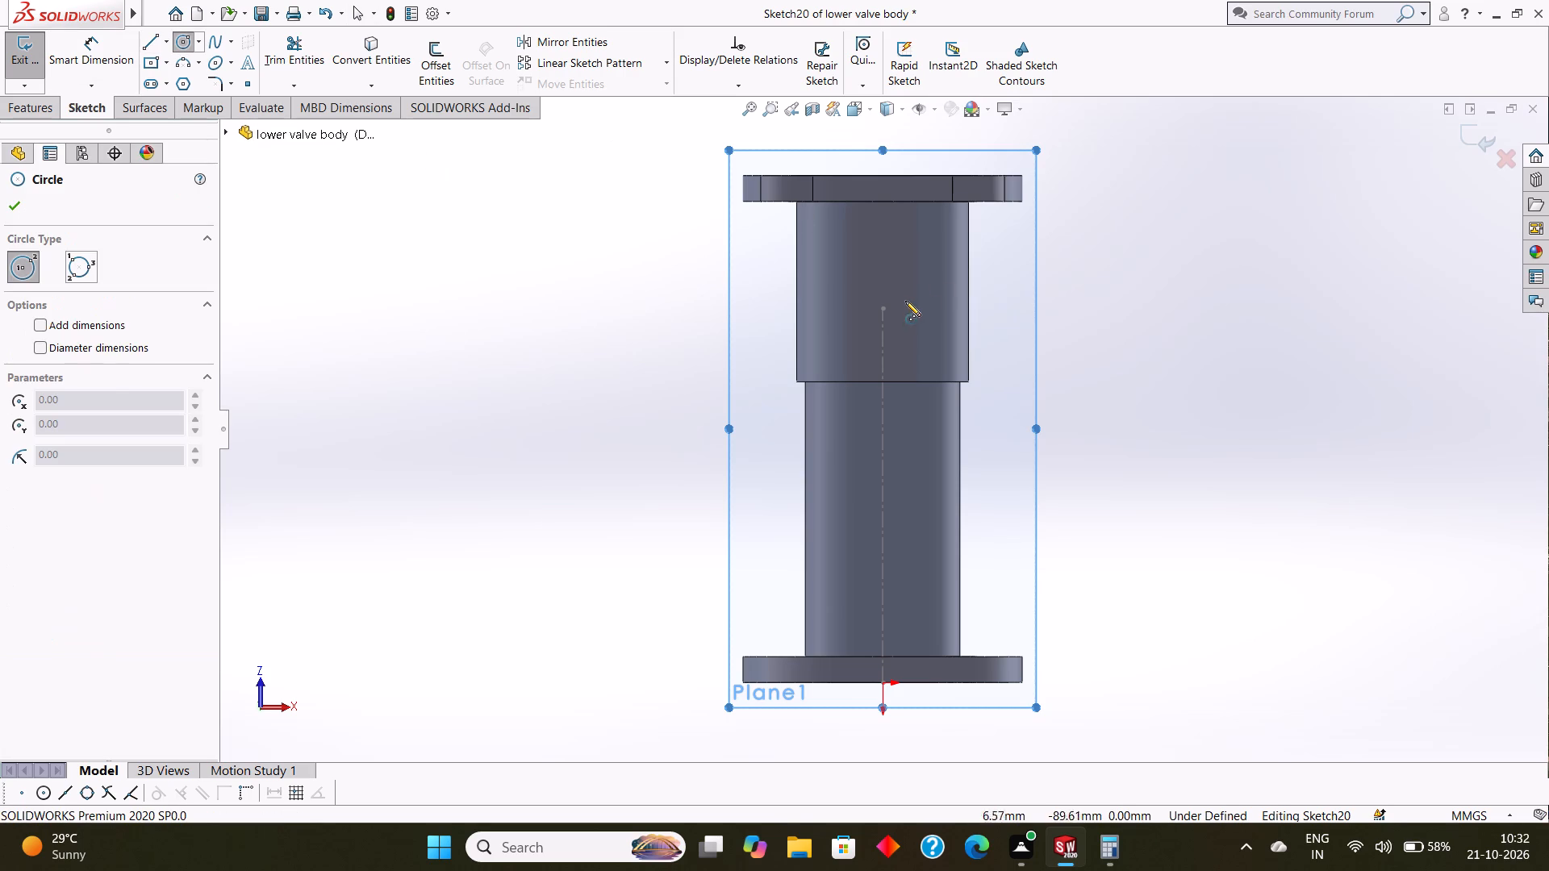
pyautogui.moveTo(884, 310); pyautogui.dragTo(950, 367)
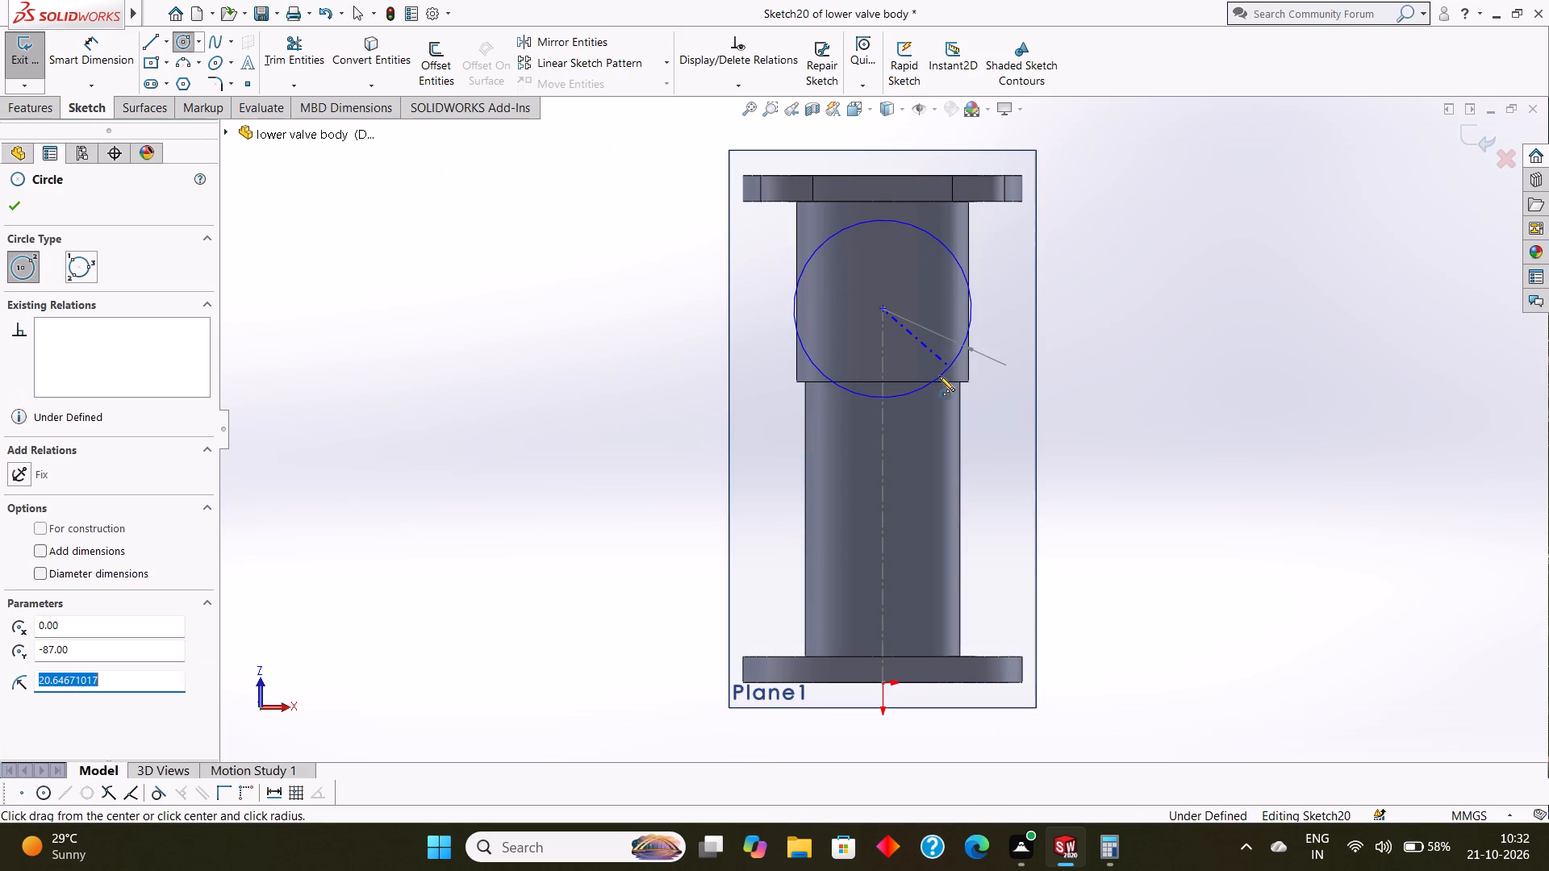
pyautogui.click(12, 209)
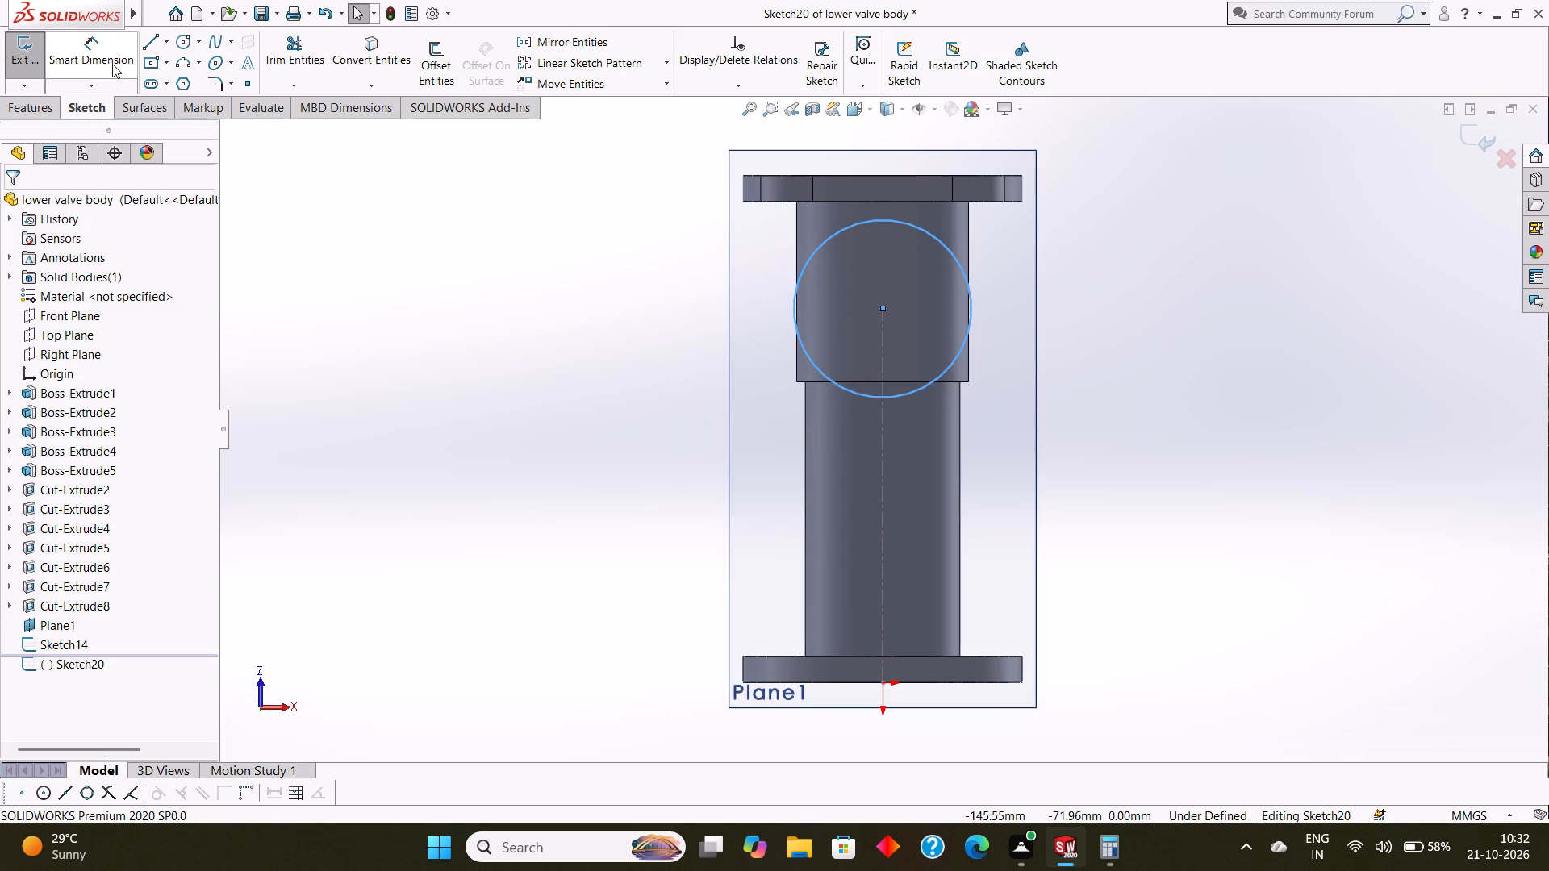
# Dimension the new circle's diameter as 32 mm.
pyautogui.click(101, 58)
pyautogui.click(918, 226)
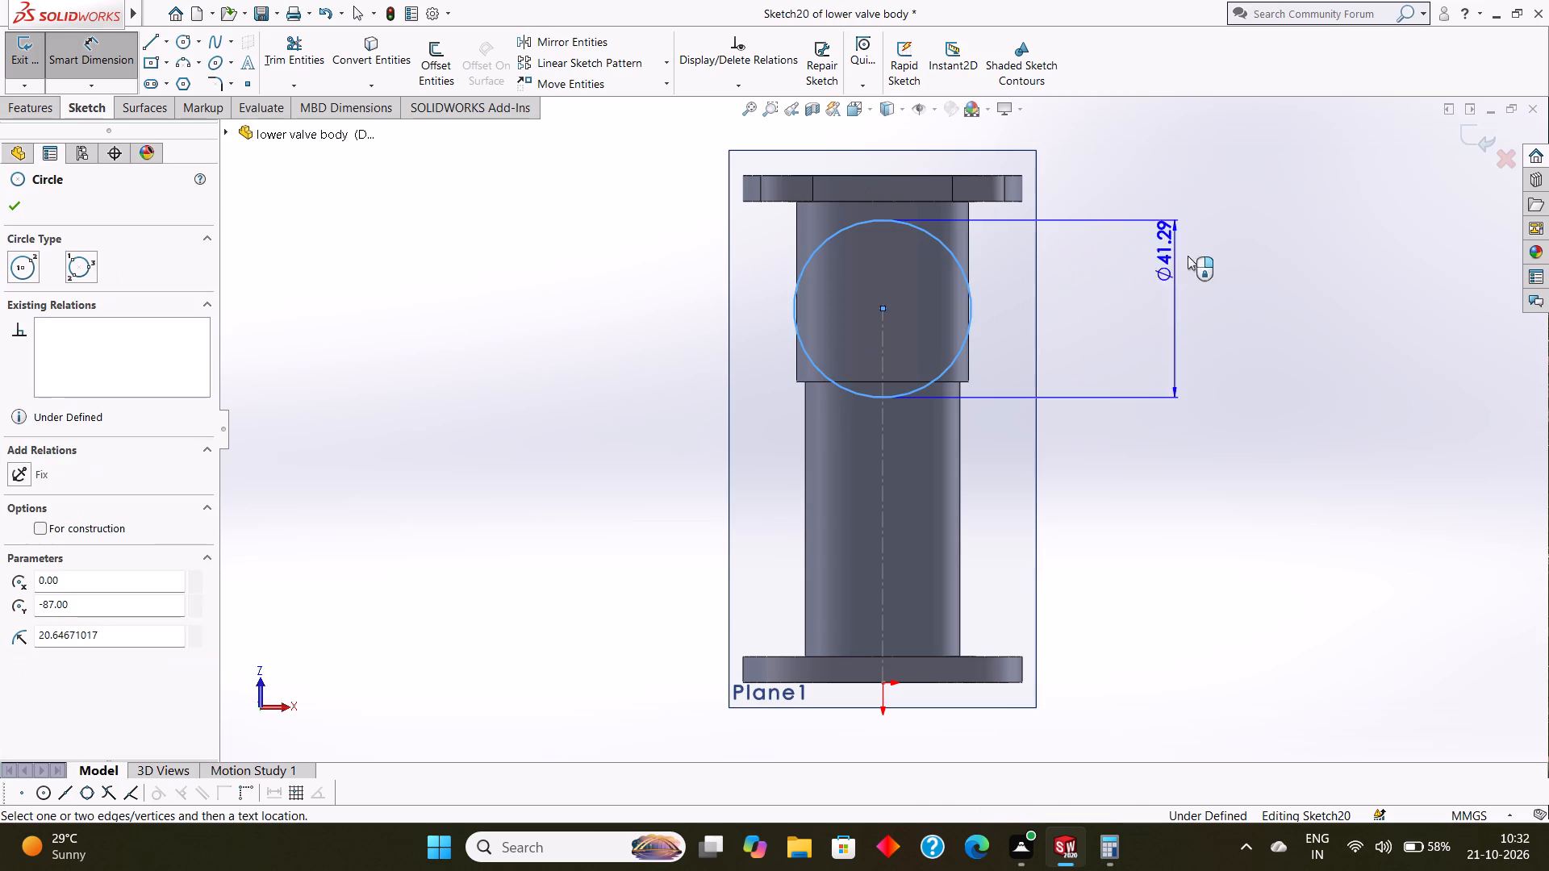
pyautogui.click(1204, 256)
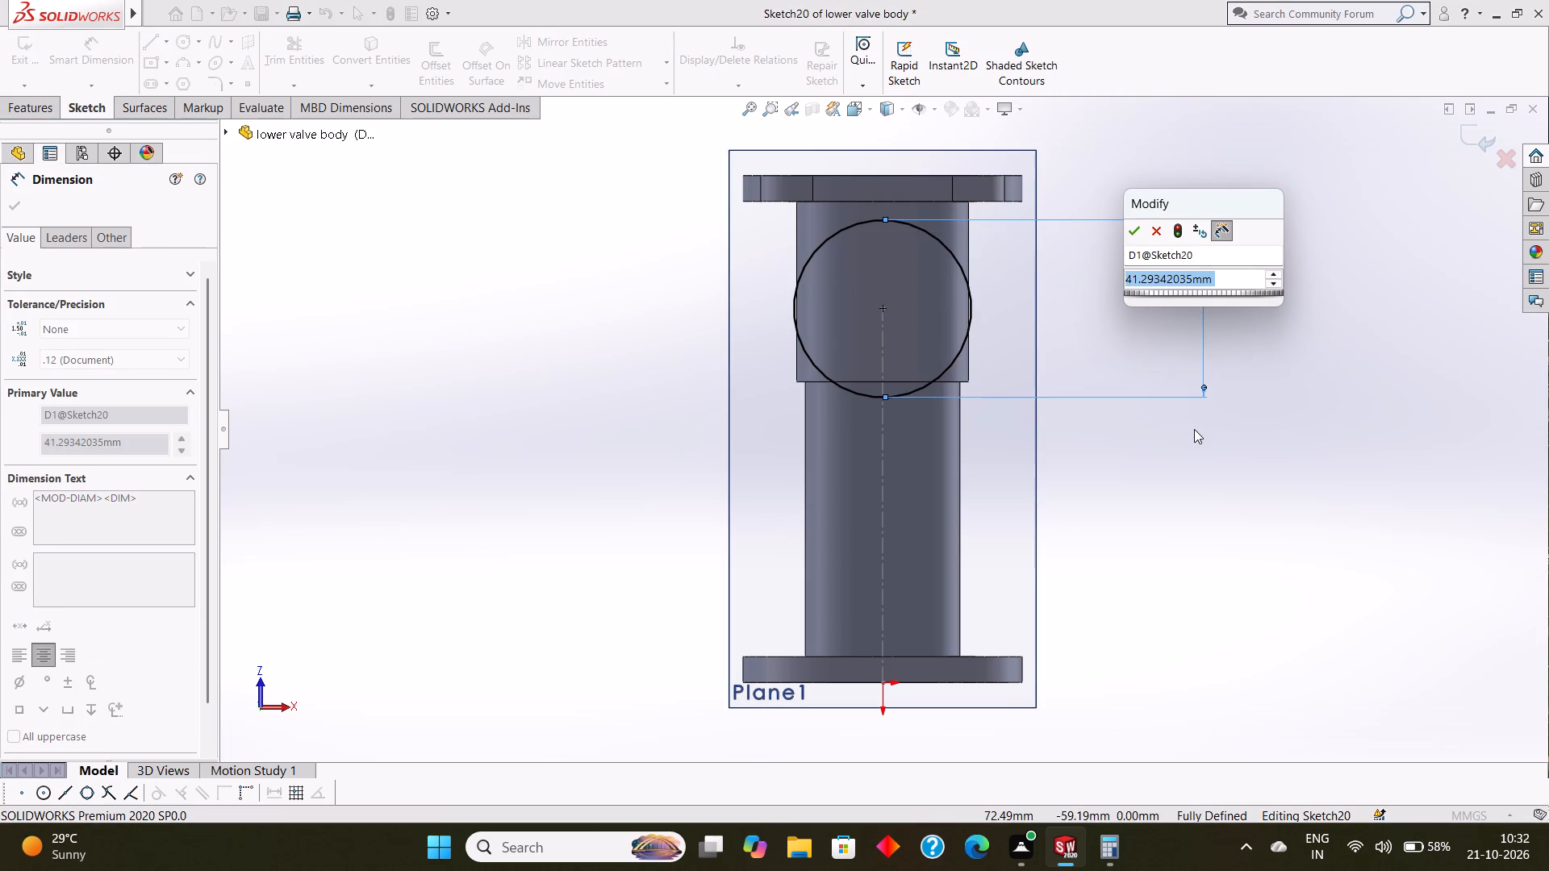
pyautogui.press('3')
pyautogui.press('2')
pyautogui.press('Return')
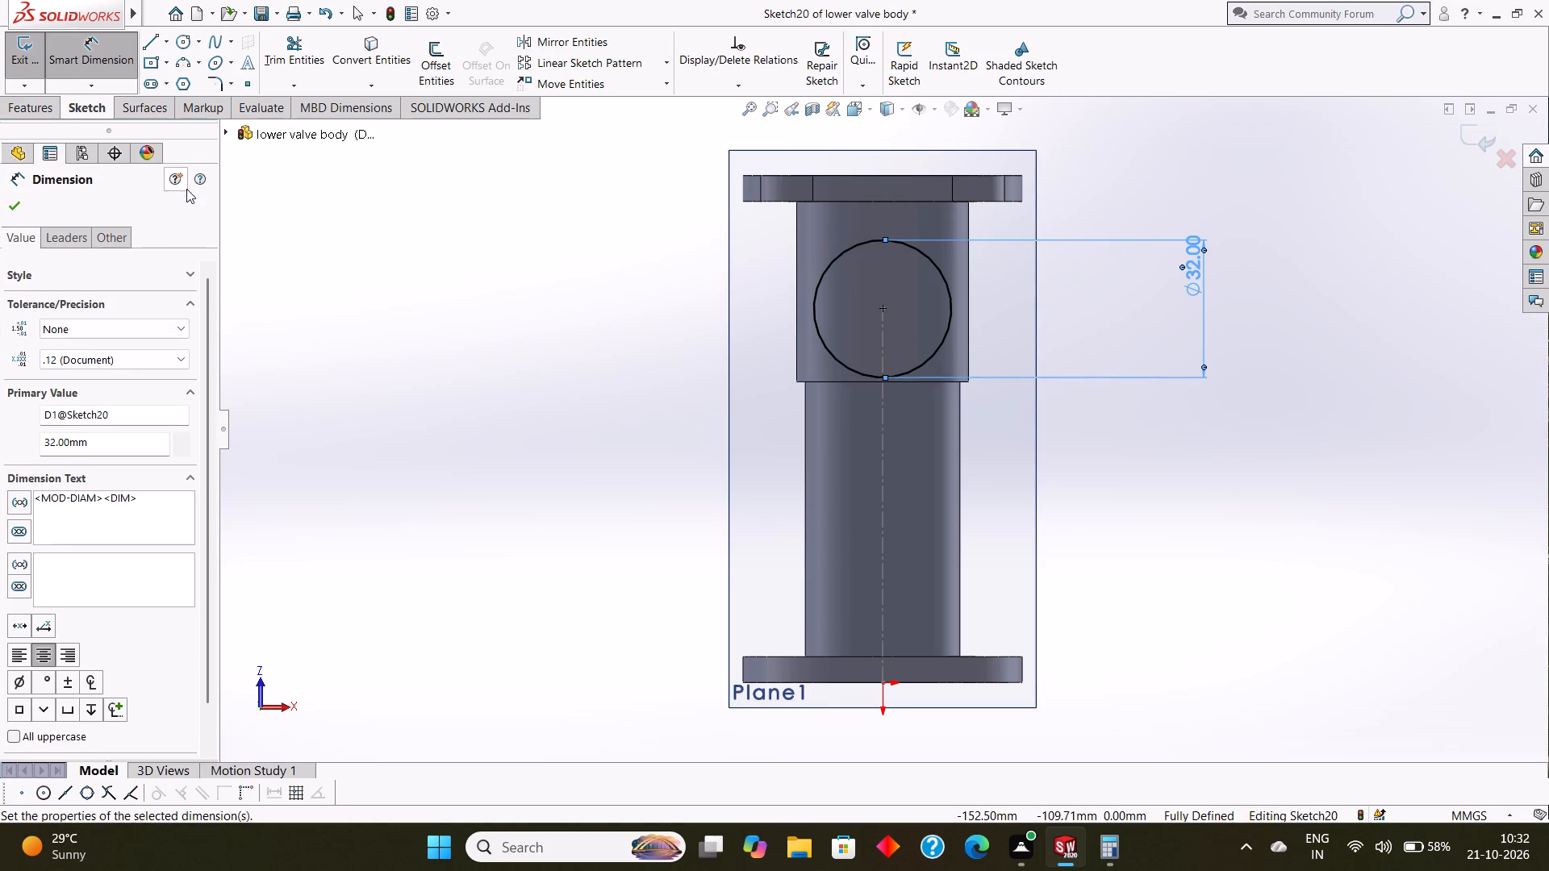
pyautogui.click(6, 213)
# Extrude the 32 mm circle 30 mm blind in the reversed direction, outward from the body, with merged result.
pyautogui.click(35, 117)
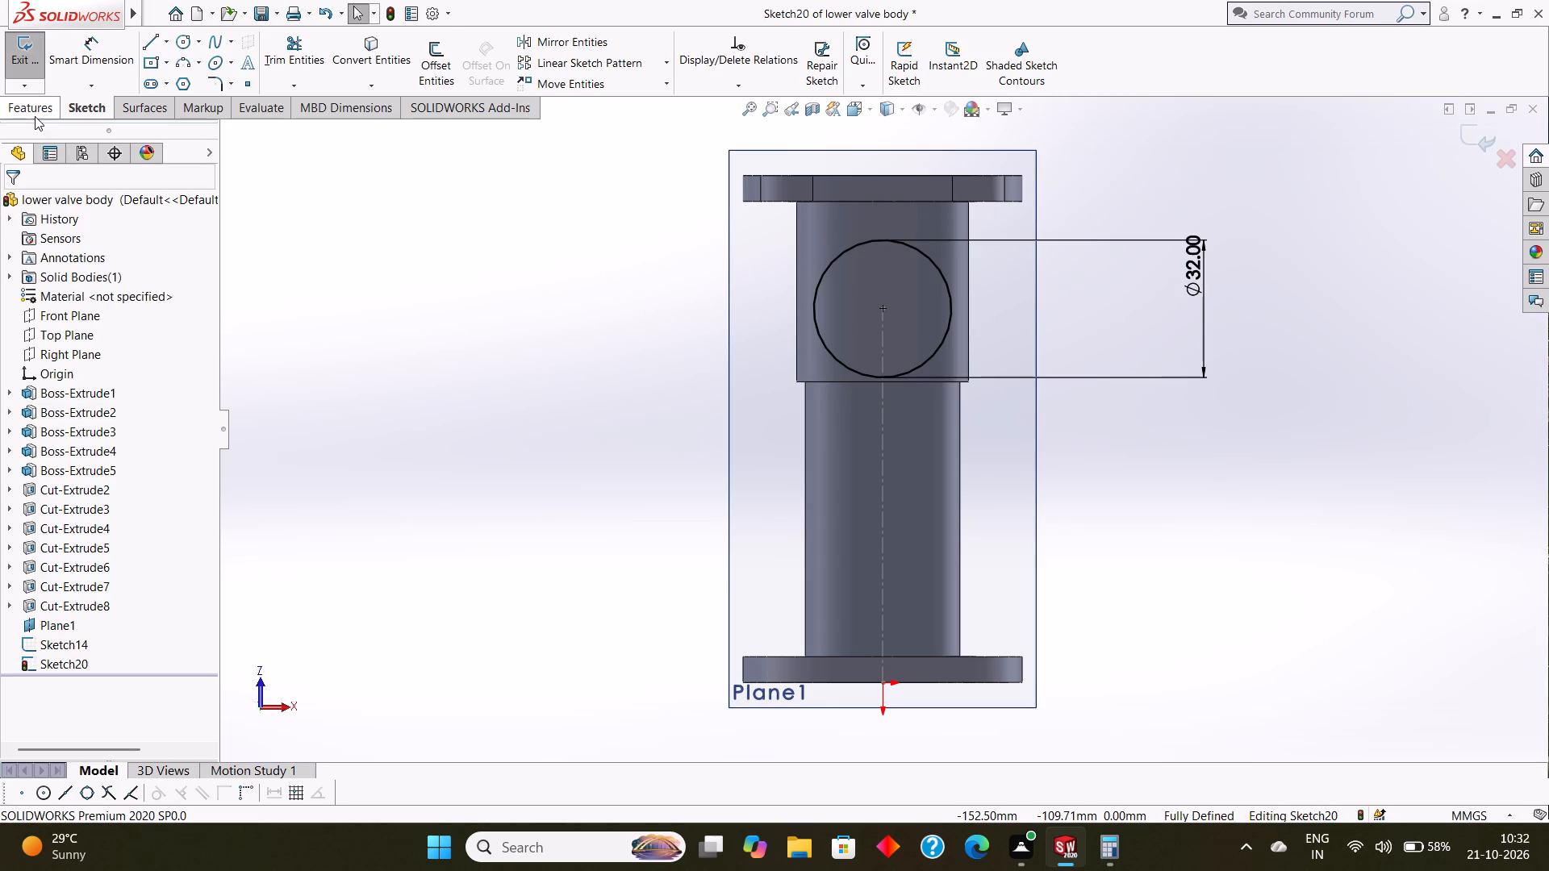
pyautogui.moveTo(467, 273); pyautogui.dragTo(626, 294, button='middle')
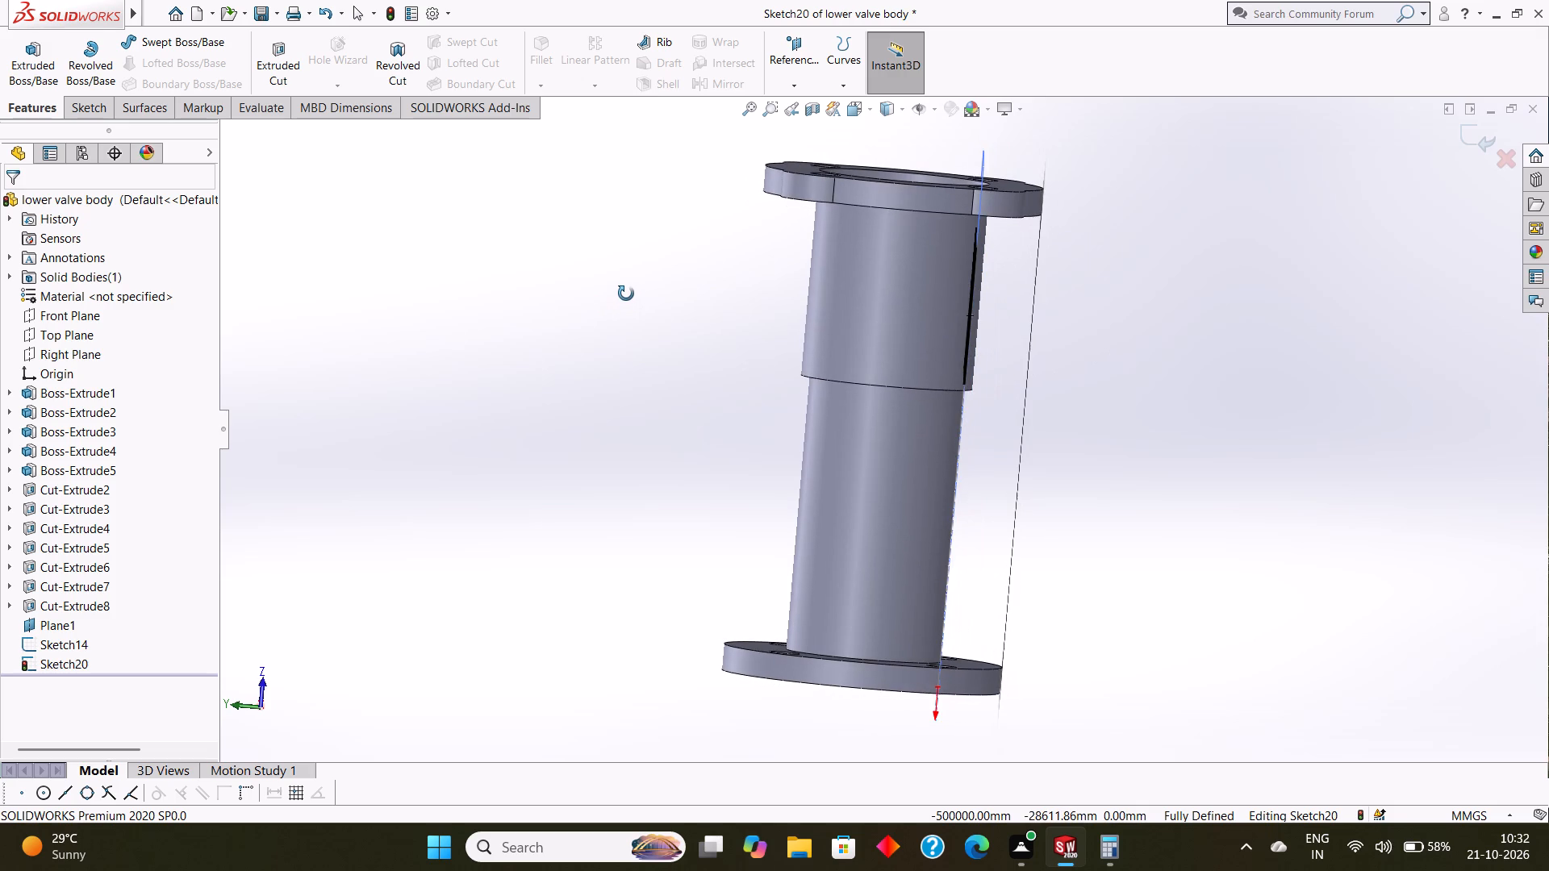
pyautogui.moveTo(626, 294); pyautogui.dragTo(628, 293, button='middle')
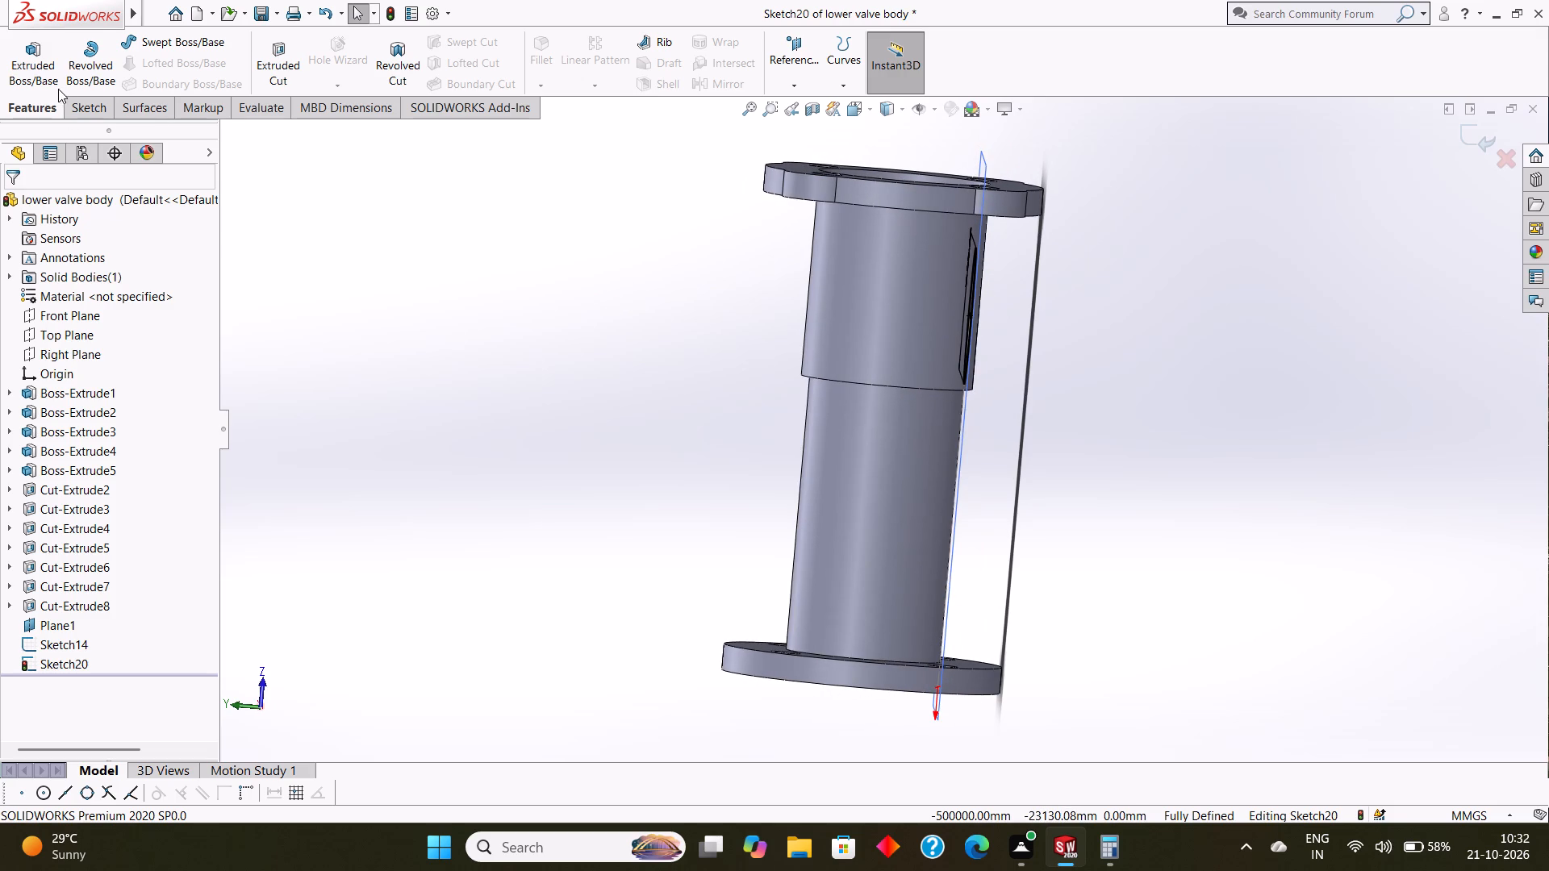
pyautogui.click(36, 65)
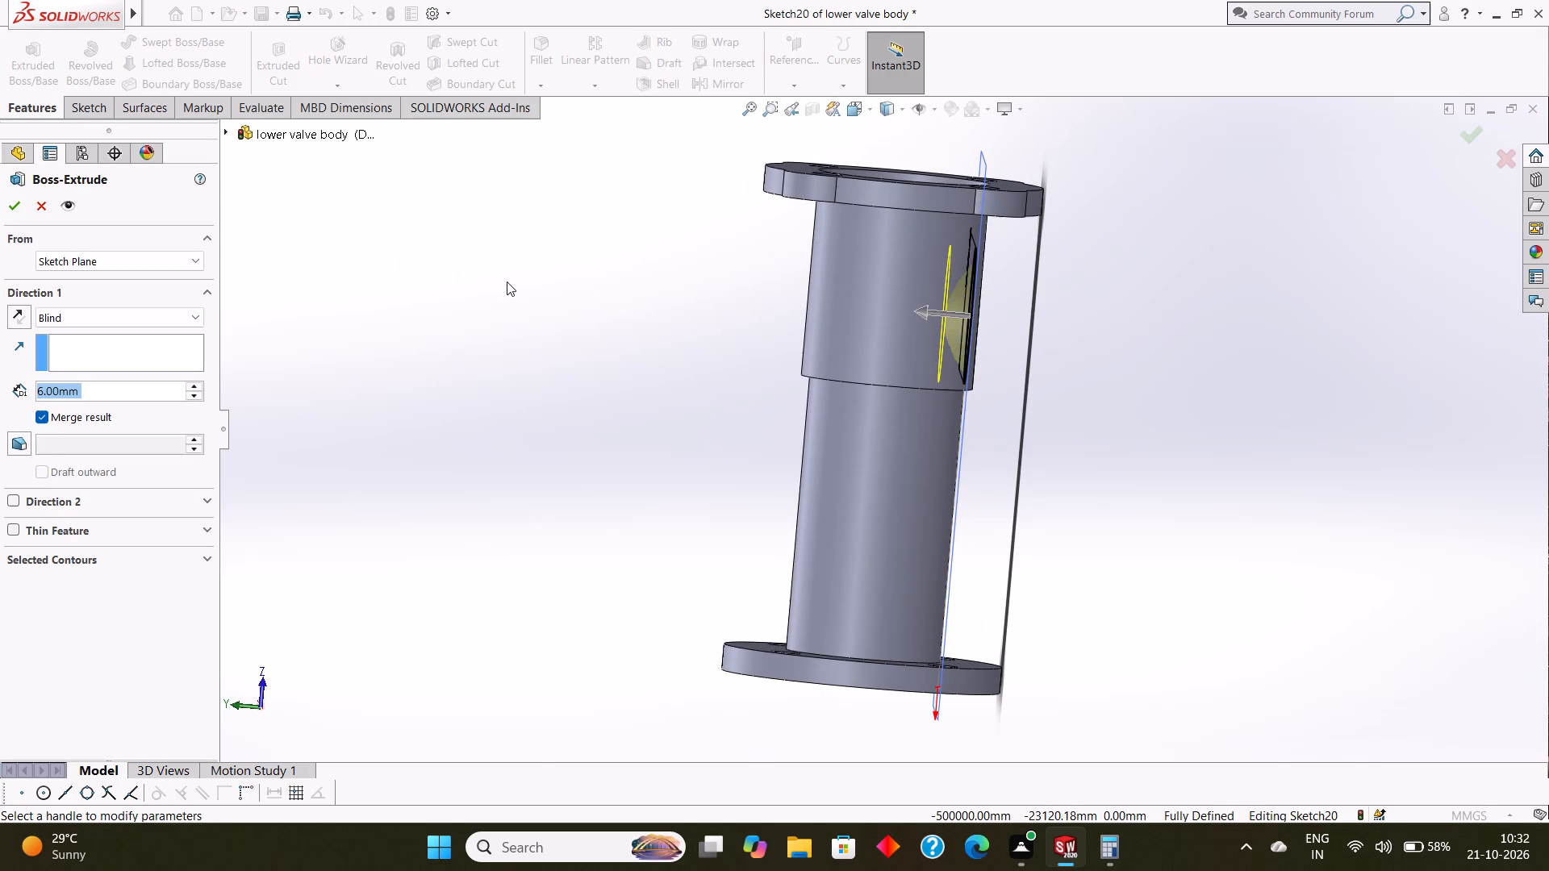
pyautogui.moveTo(507, 281); pyautogui.dragTo(497, 272, button='middle')
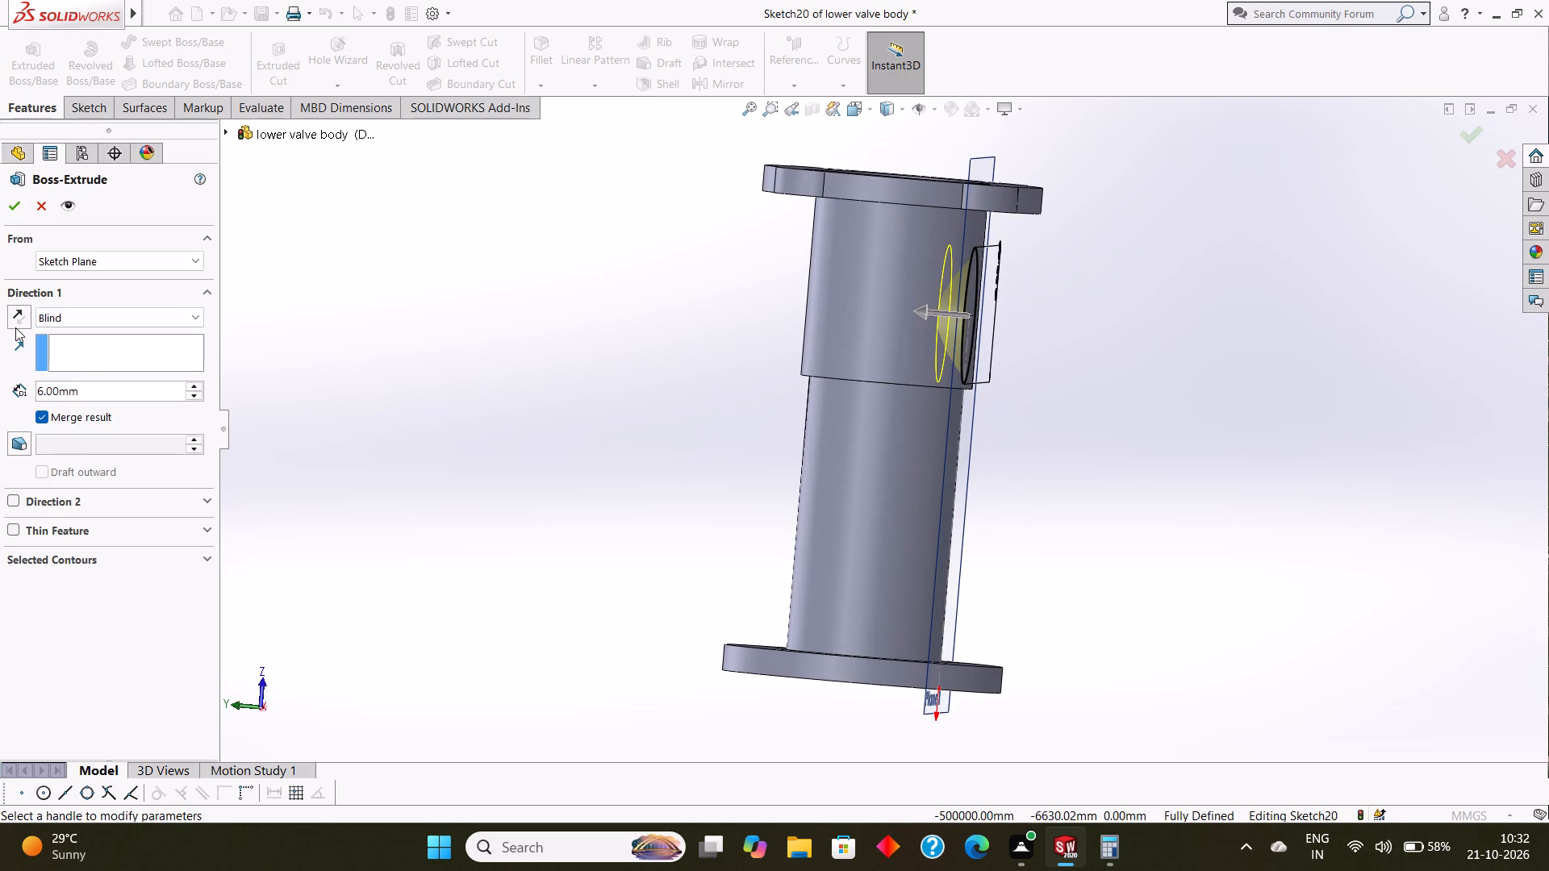
pyautogui.click(15, 326)
pyautogui.moveTo(106, 391); pyautogui.dragTo(90, 390)
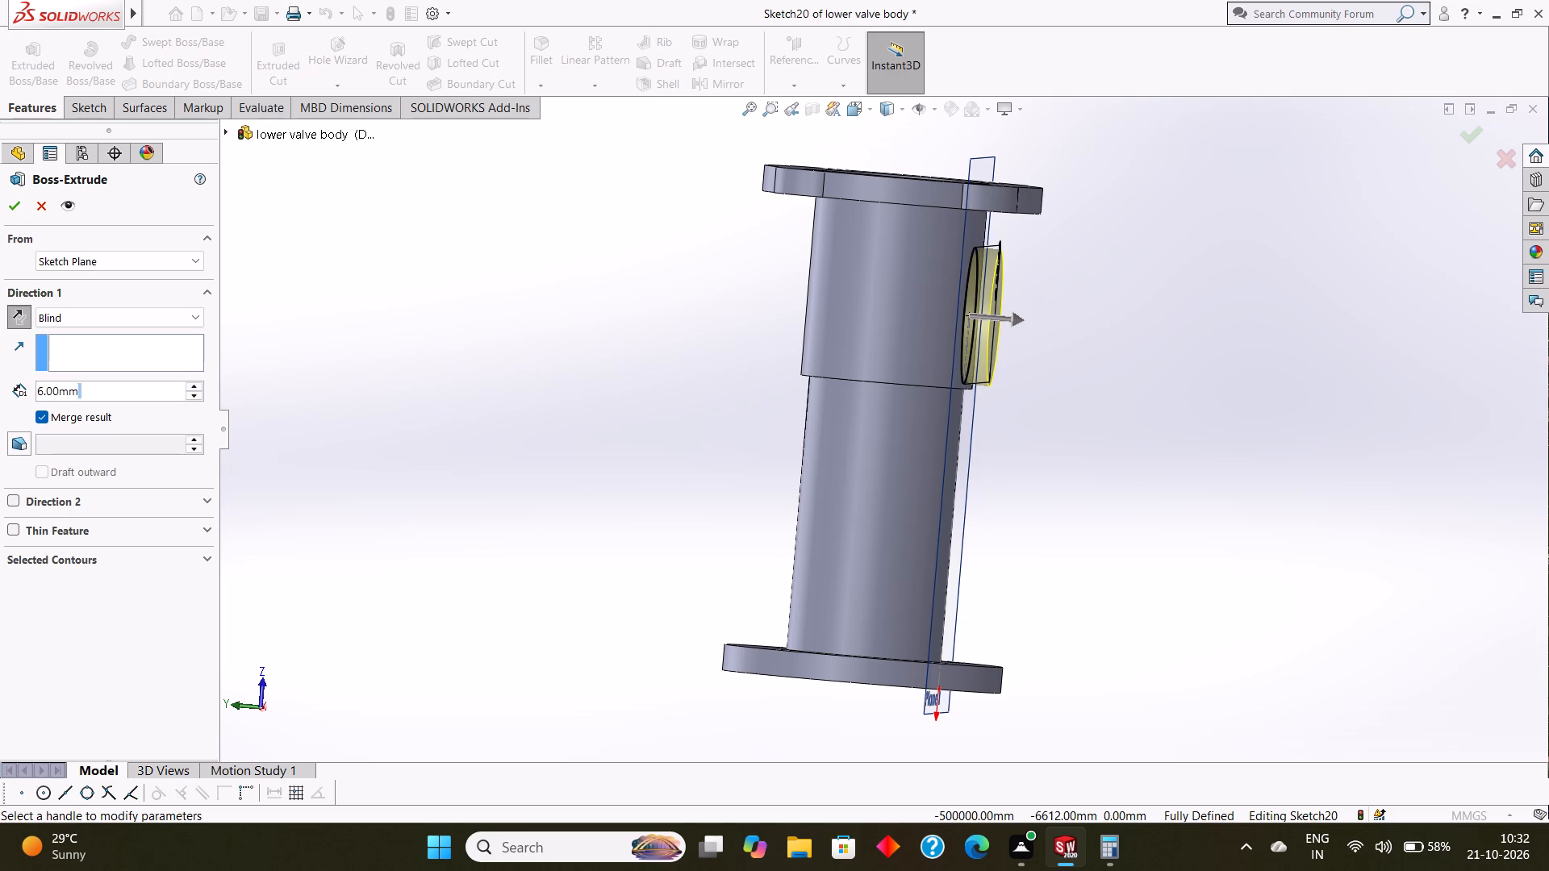
pyautogui.moveTo(90, 390); pyautogui.dragTo(15, 386)
pyautogui.write('30')
pyautogui.press('Return')
pyautogui.click(18, 209)
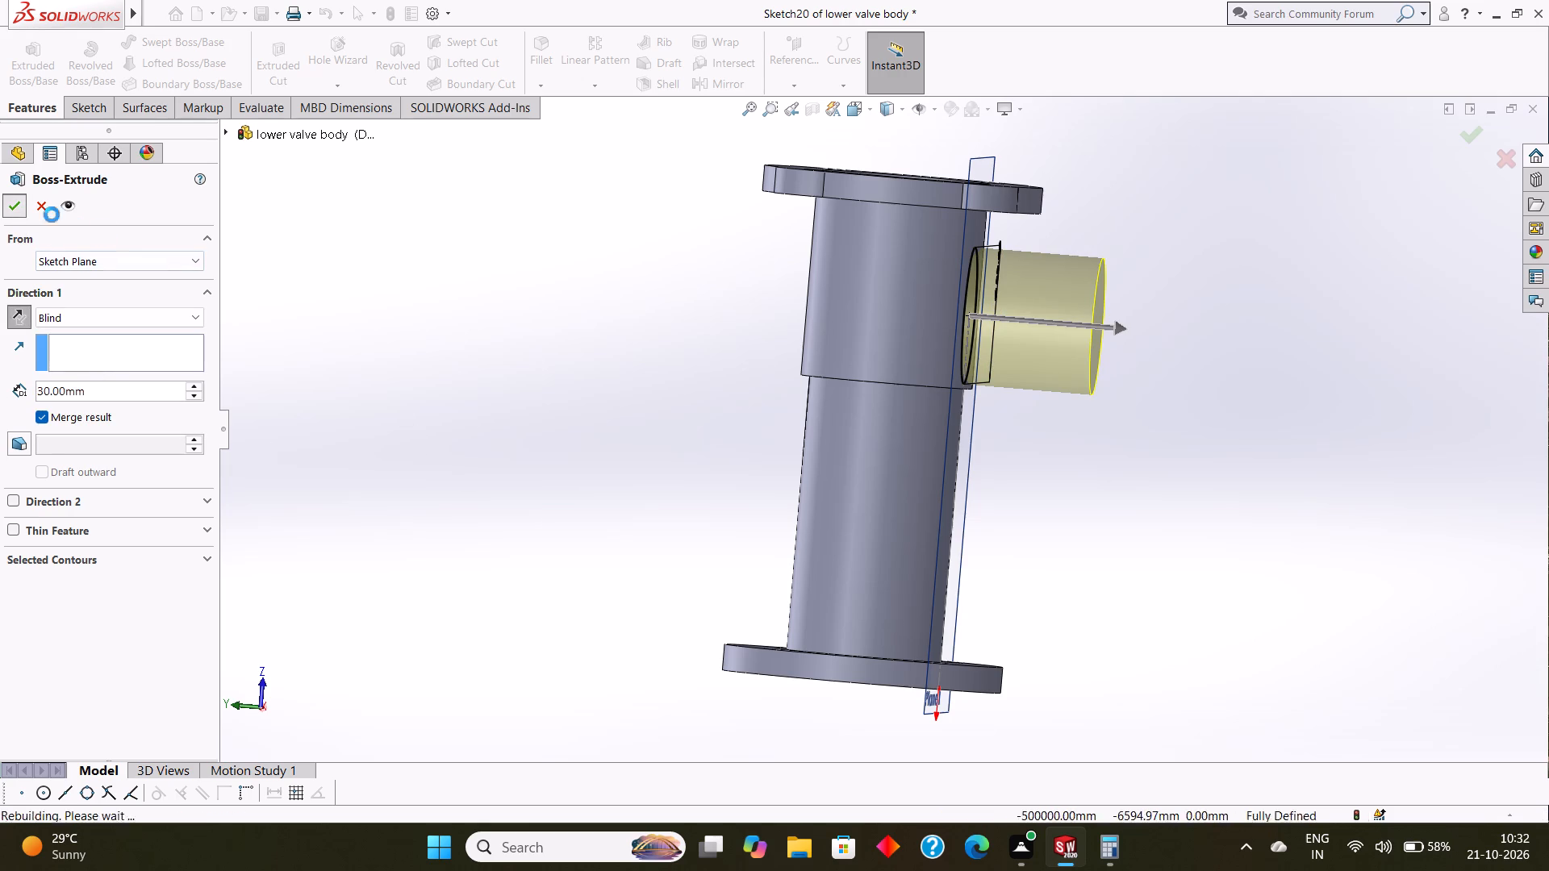
pyautogui.click(407, 331)
# Hide the reference plane Plane1 in the model.
pyautogui.moveTo(461, 347); pyautogui.dragTo(381, 369, button='middle')
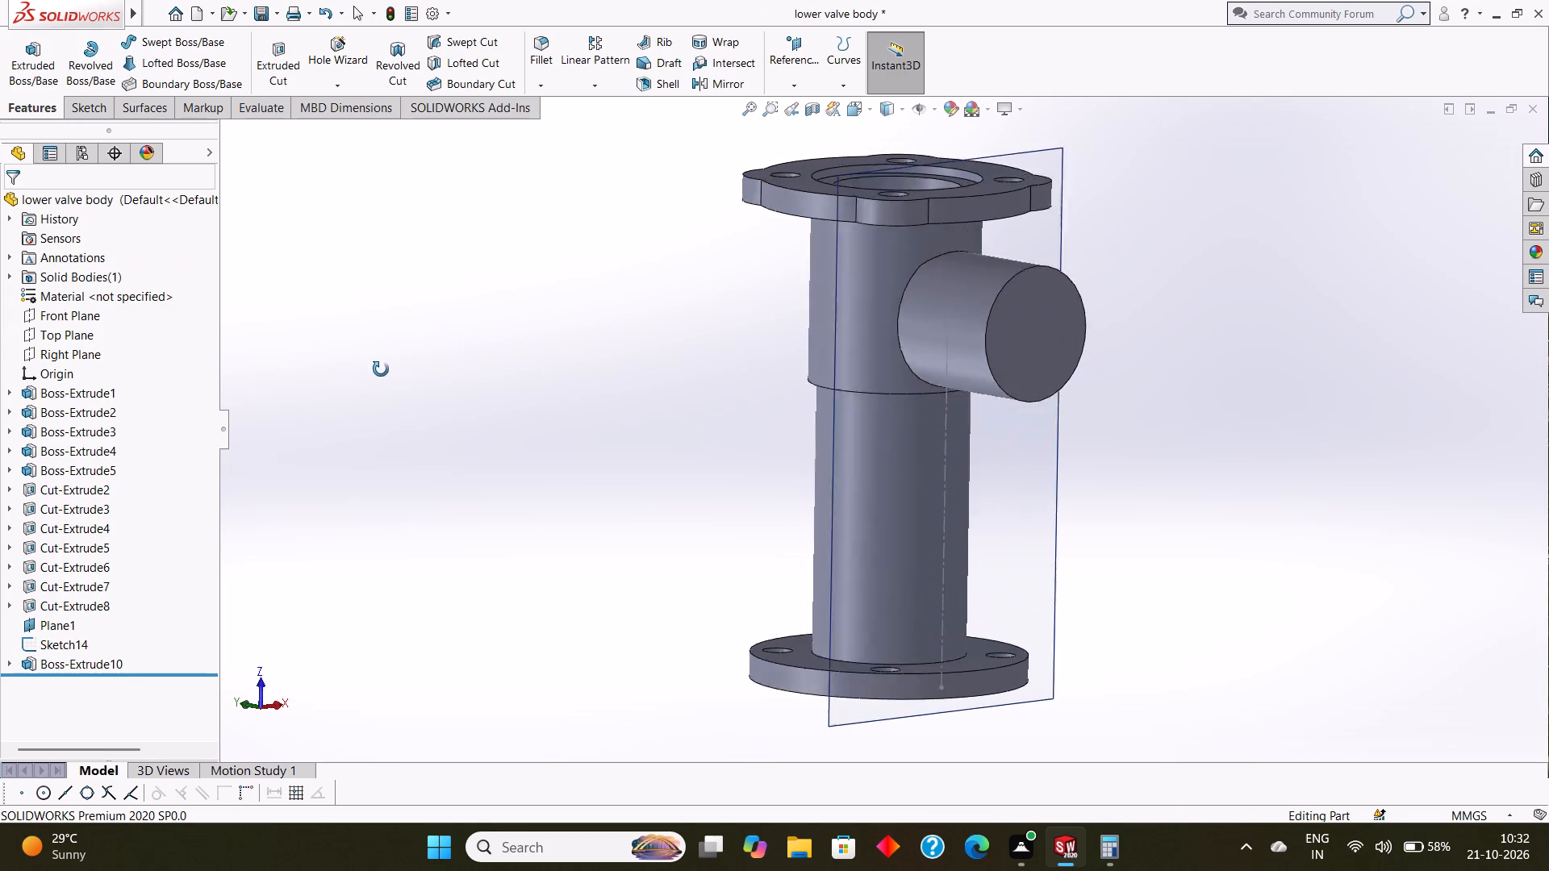
pyautogui.moveTo(381, 369); pyautogui.dragTo(261, 298, button='middle')
pyautogui.moveTo(459, 373); pyautogui.dragTo(507, 222, button='middle')
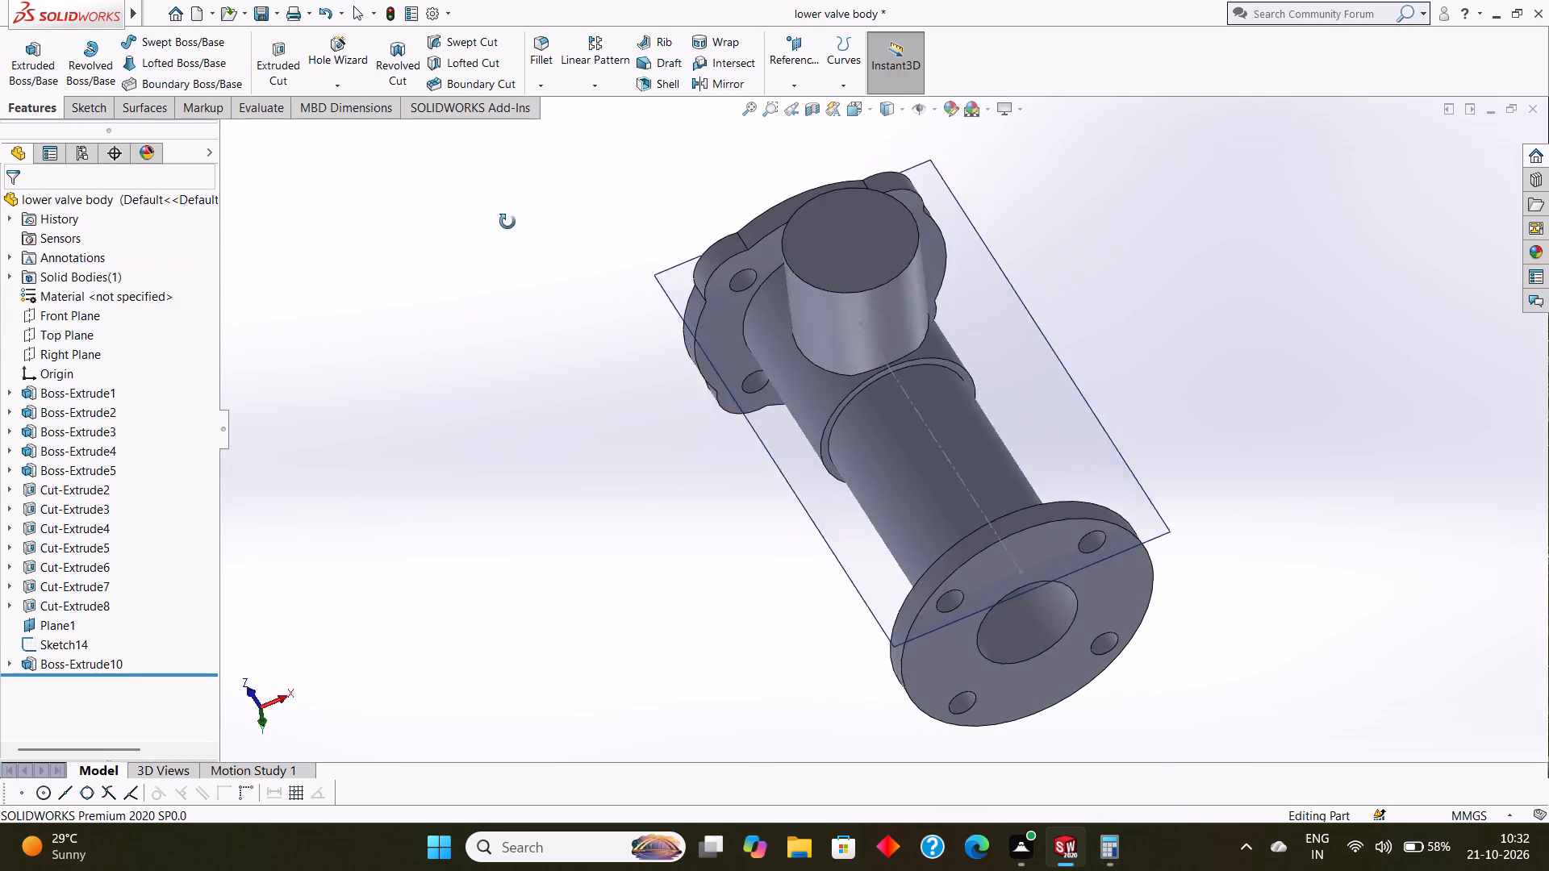
pyautogui.moveTo(507, 222); pyautogui.dragTo(610, 253, button='middle')
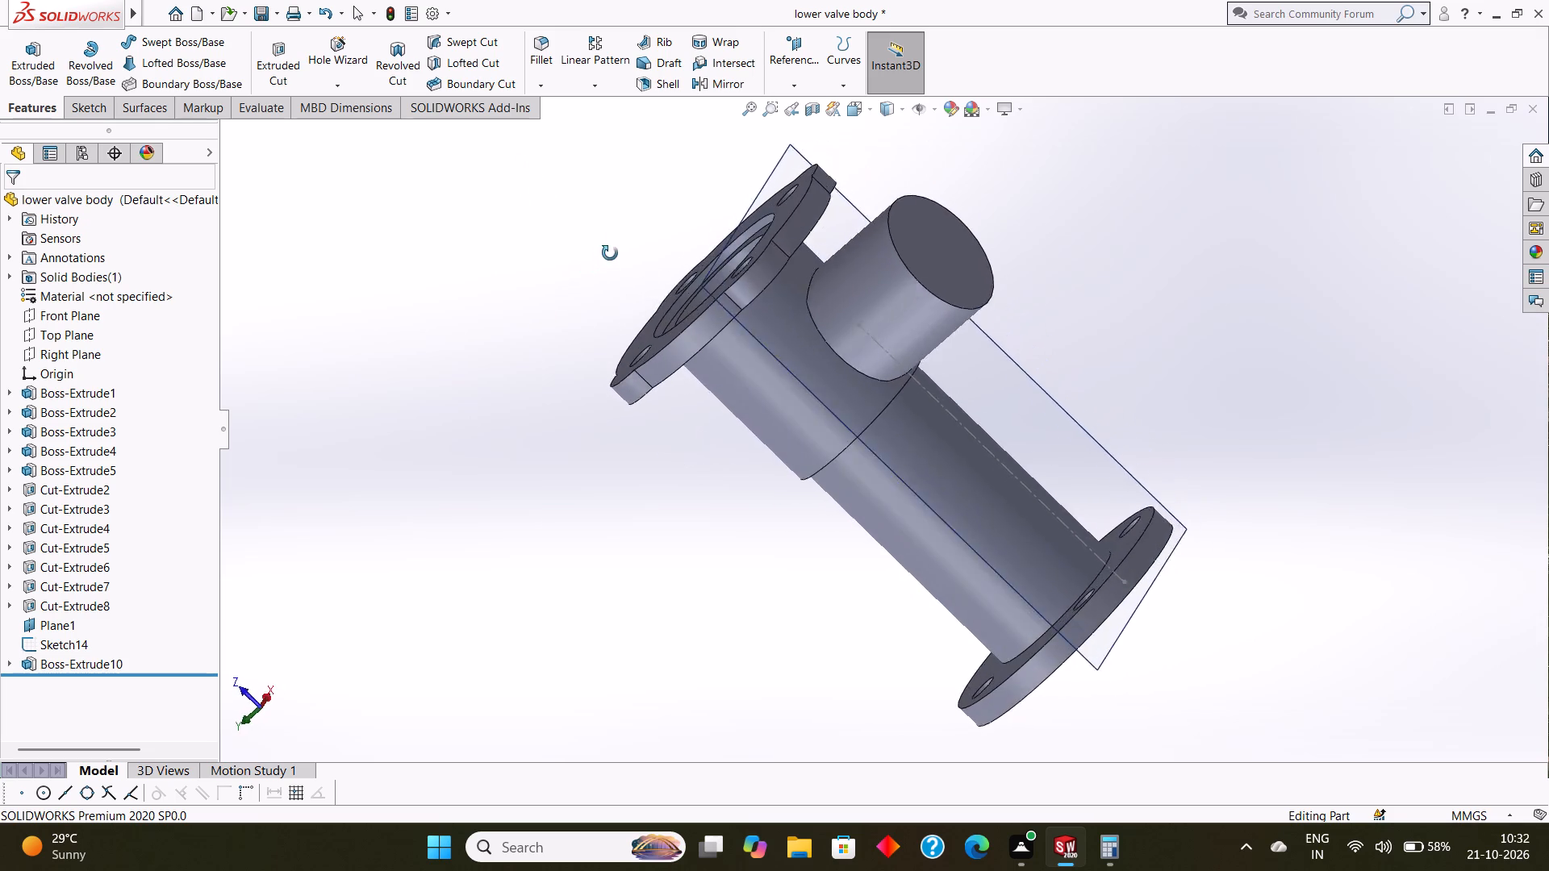
pyautogui.moveTo(610, 253); pyautogui.dragTo(524, 458, button='middle')
pyautogui.rightClick(930, 215)
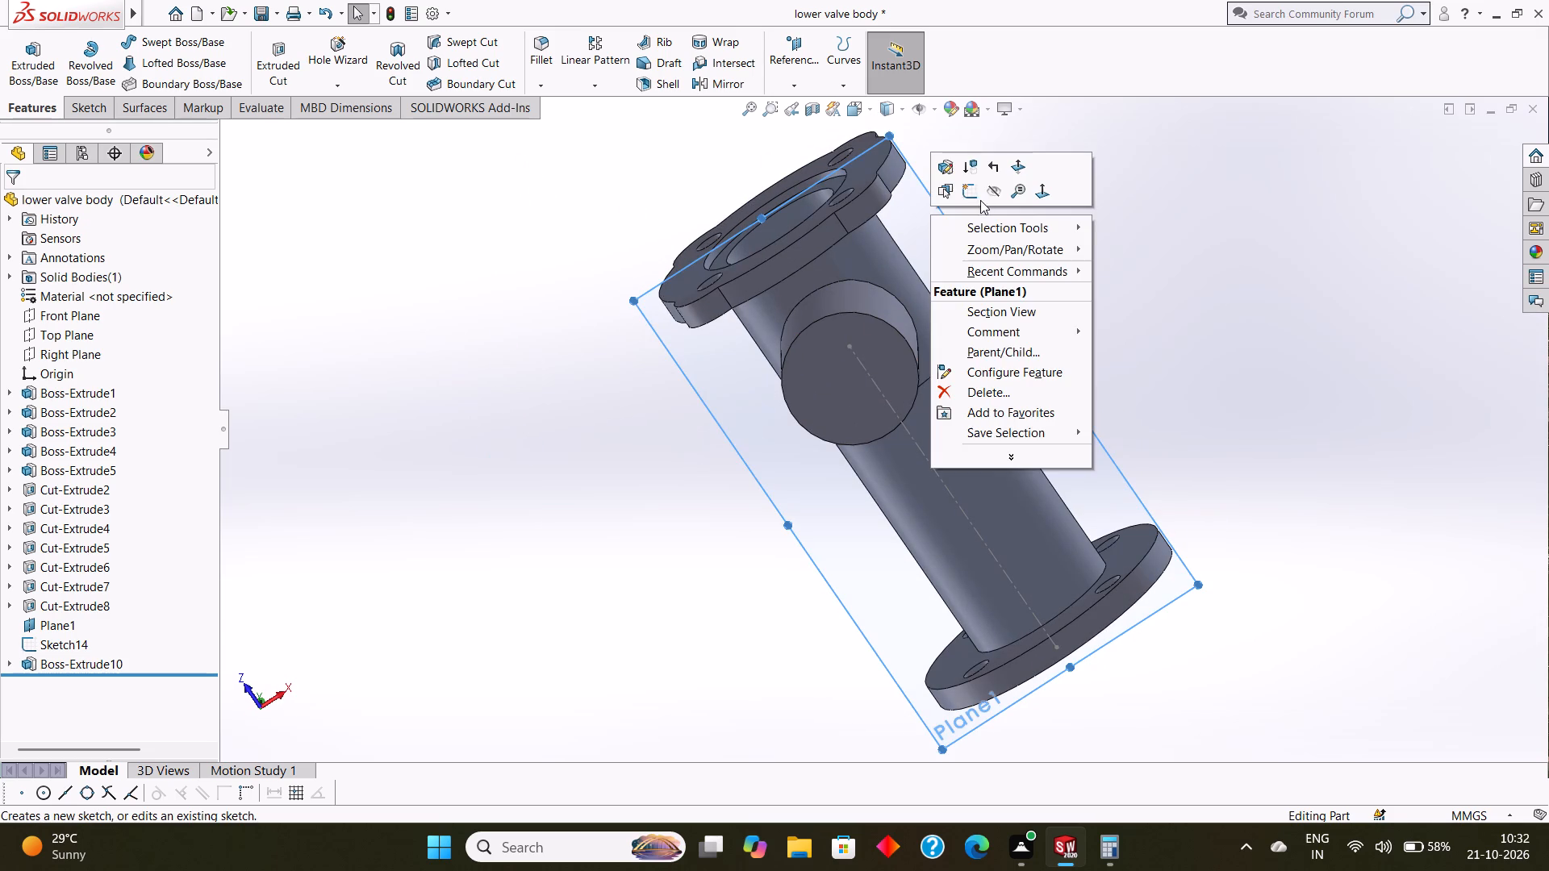
pyautogui.click(989, 193)
# Hide Sketch14, the centreline sketch running along the valve body.
pyautogui.moveTo(1038, 236); pyautogui.dragTo(1045, 236, button='middle')
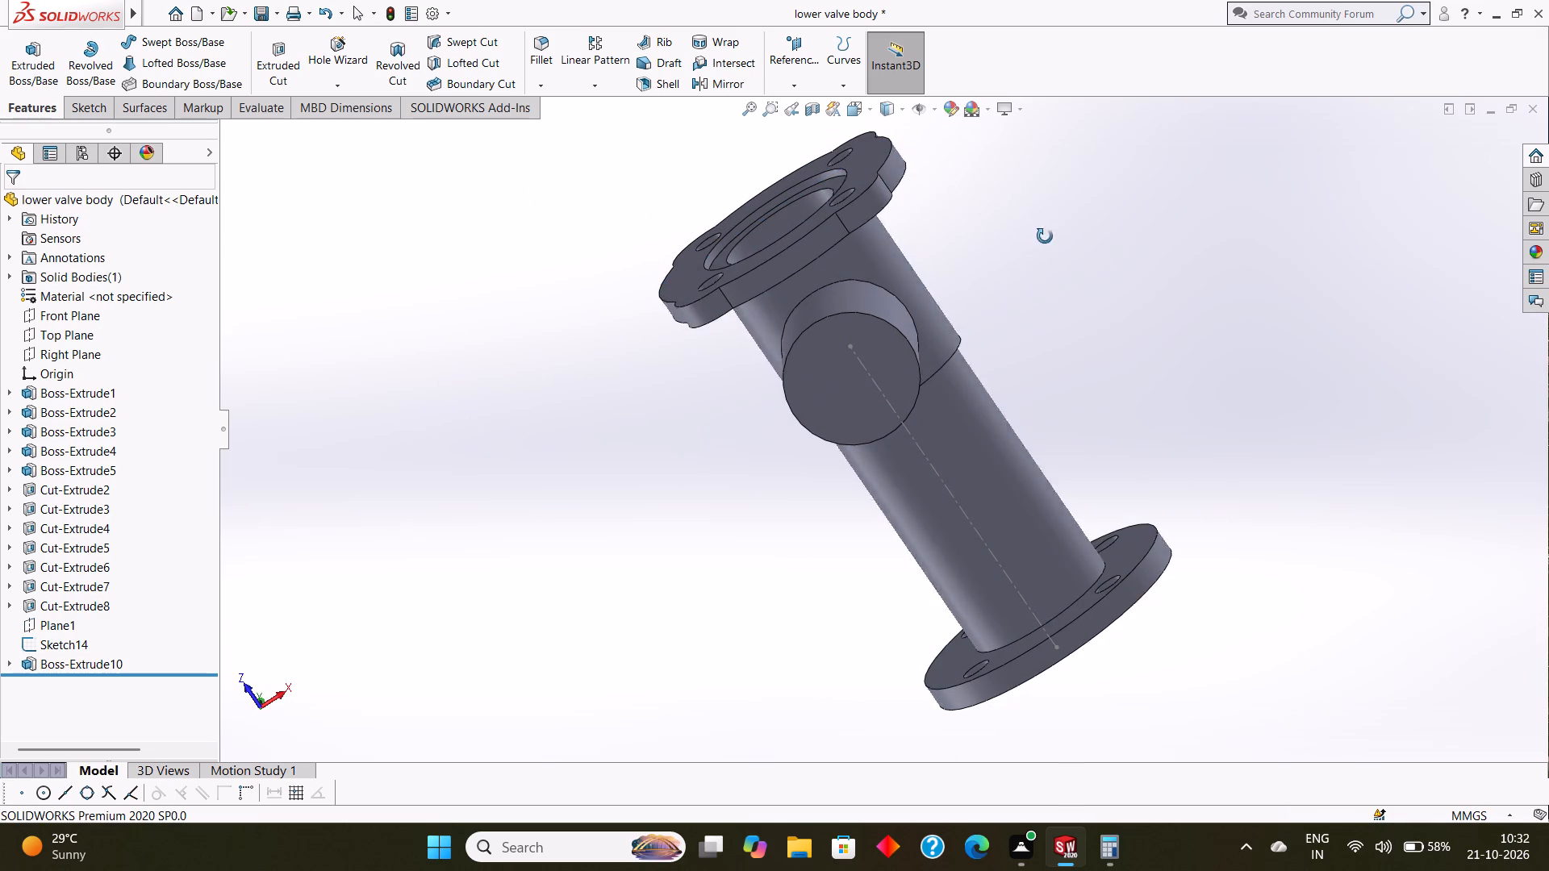
pyautogui.moveTo(1045, 236); pyautogui.dragTo(1128, 189, button='middle')
pyautogui.click(1162, 333)
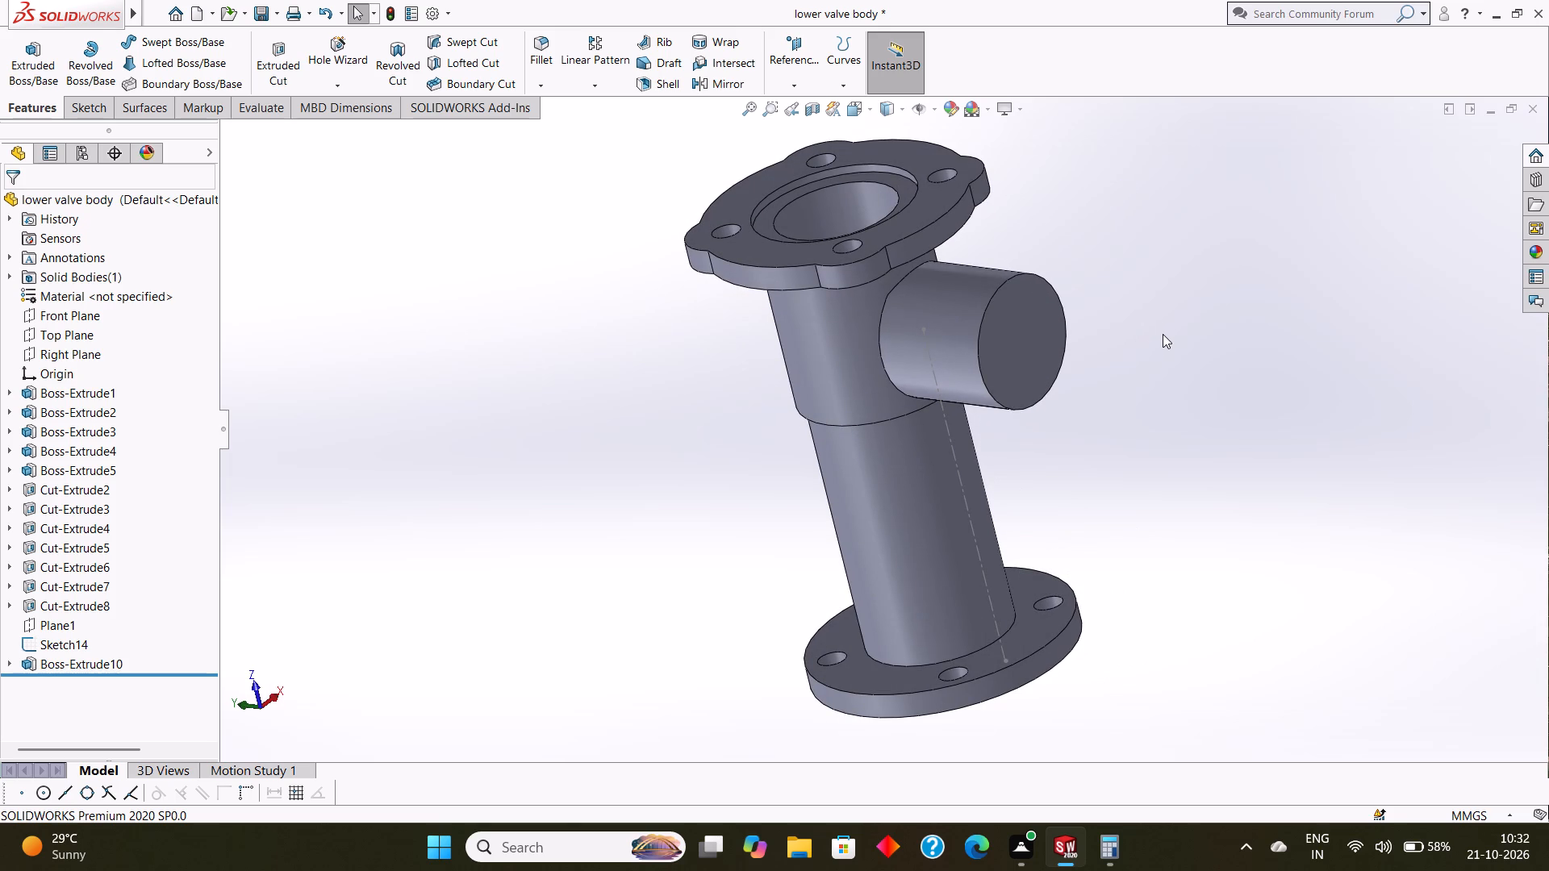
pyautogui.click(958, 457)
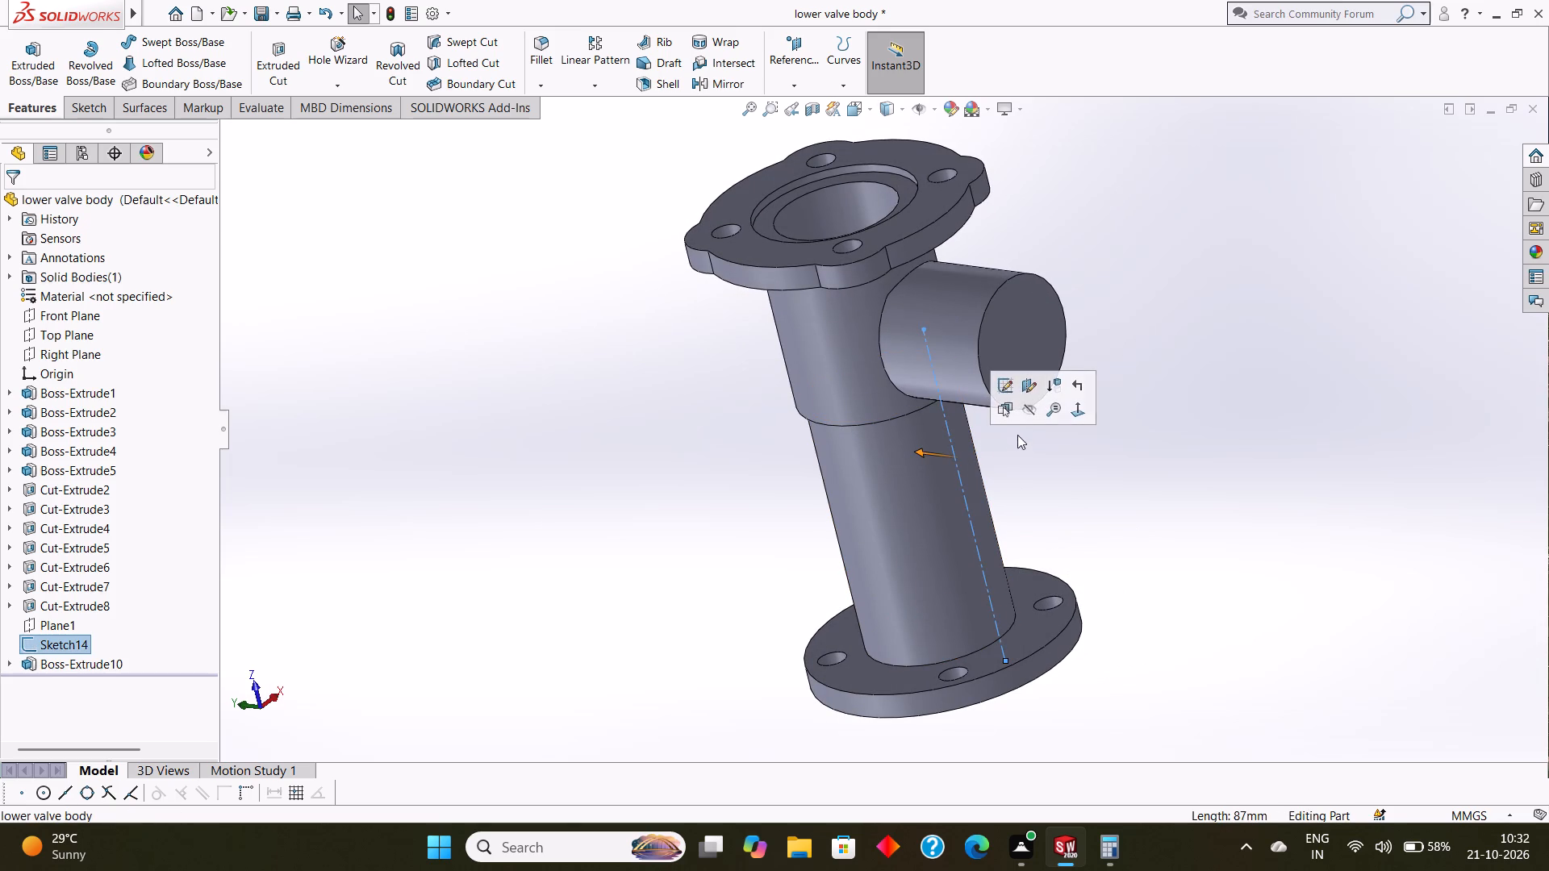
pyautogui.click(1025, 410)
# Start a new sketch on the flat circular end face of the side boss.
pyautogui.moveTo(1123, 424); pyautogui.dragTo(1119, 415, button='middle')
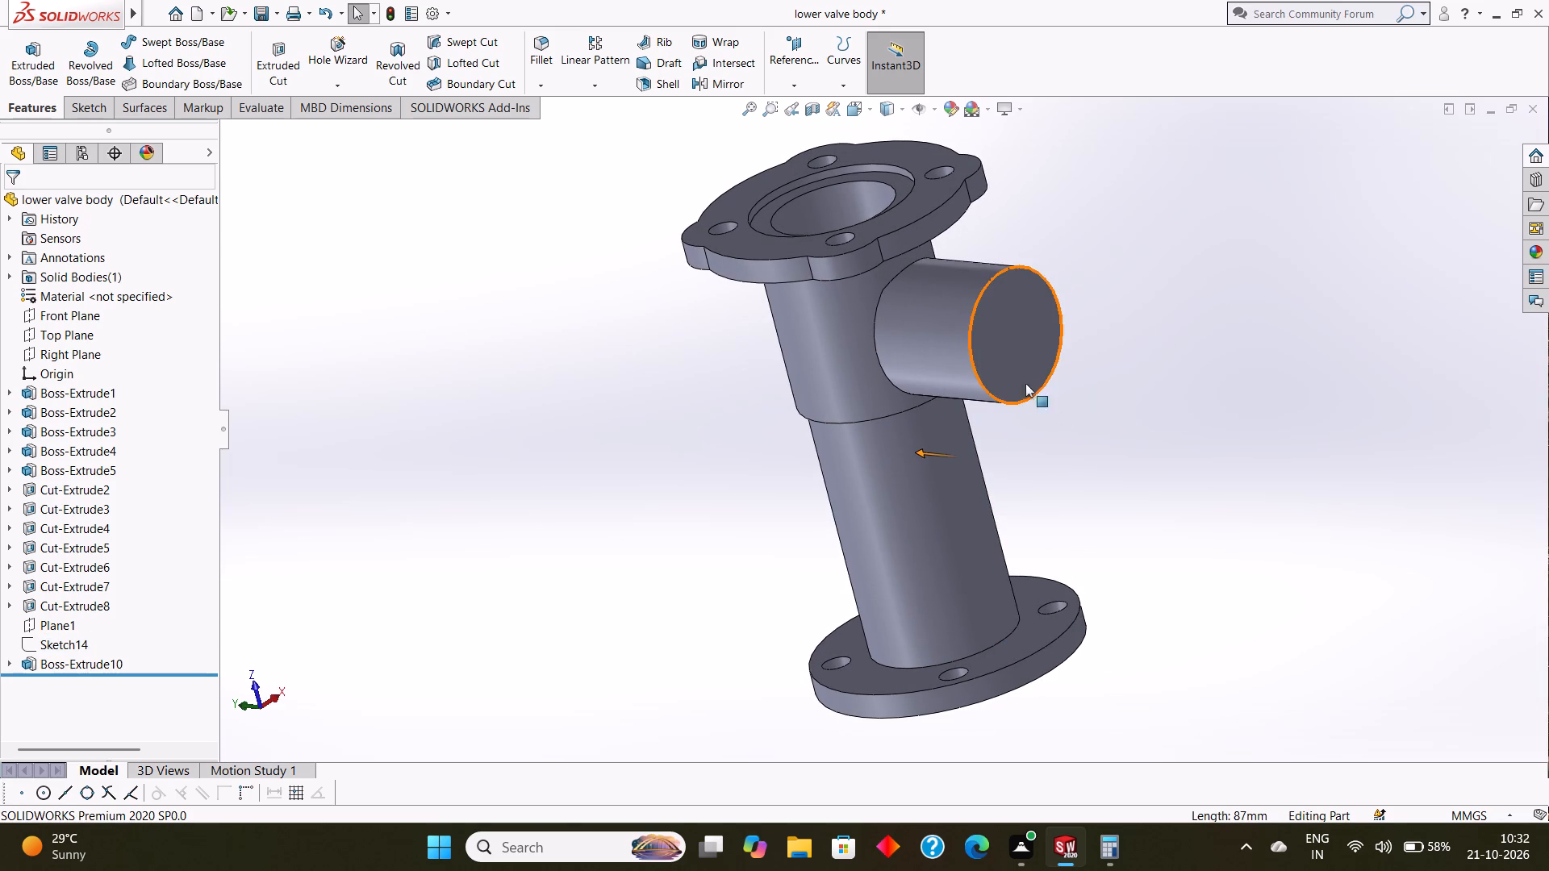
pyautogui.click(991, 310)
pyautogui.click(1063, 259)
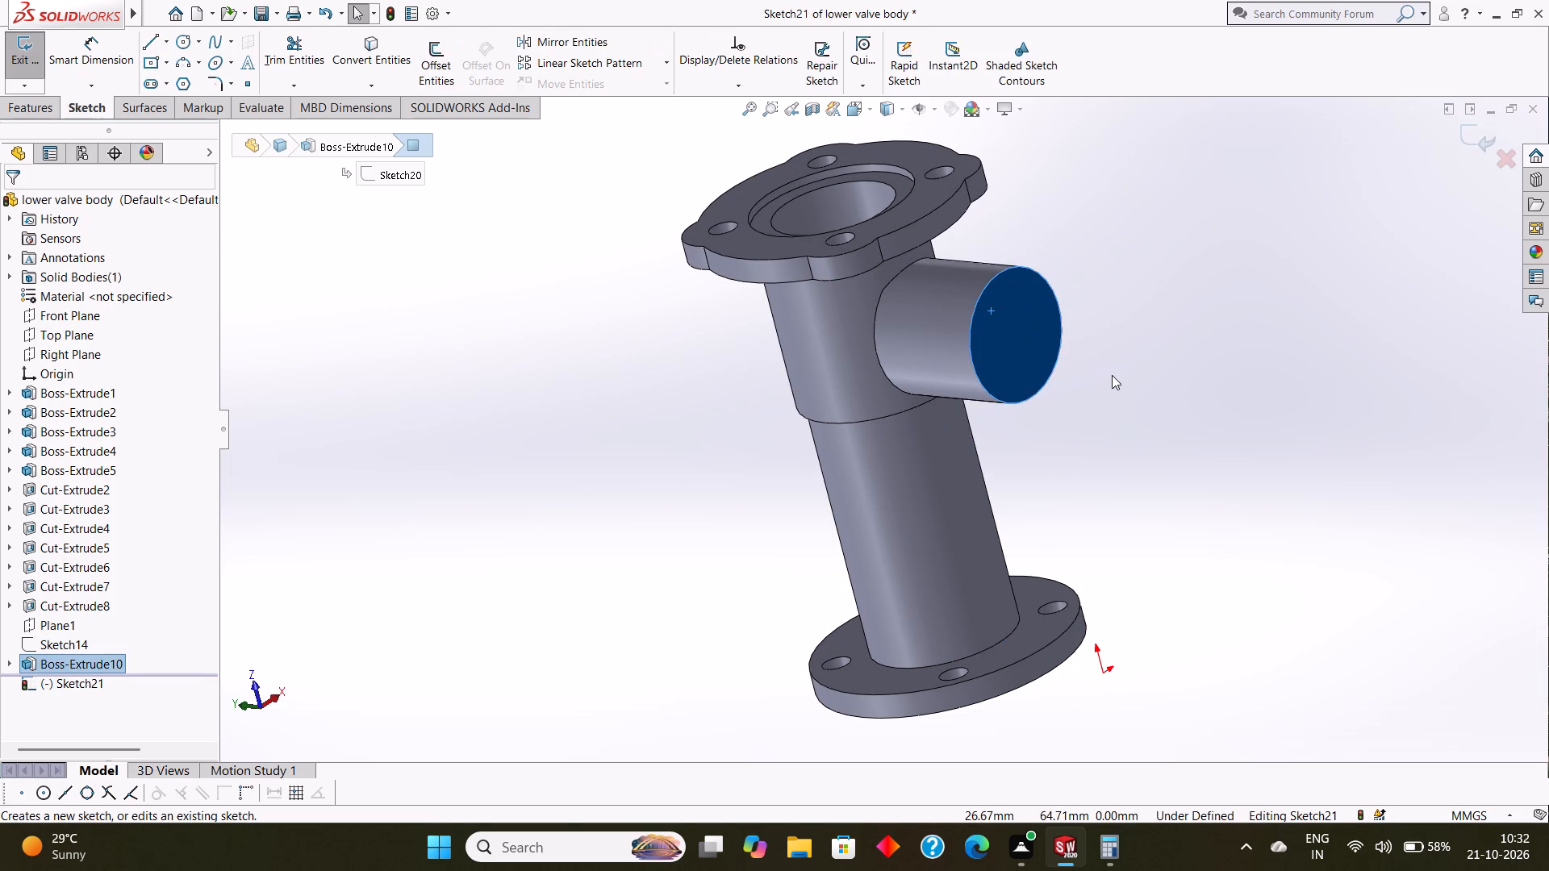
pyautogui.hotkey('ctrl', '8')
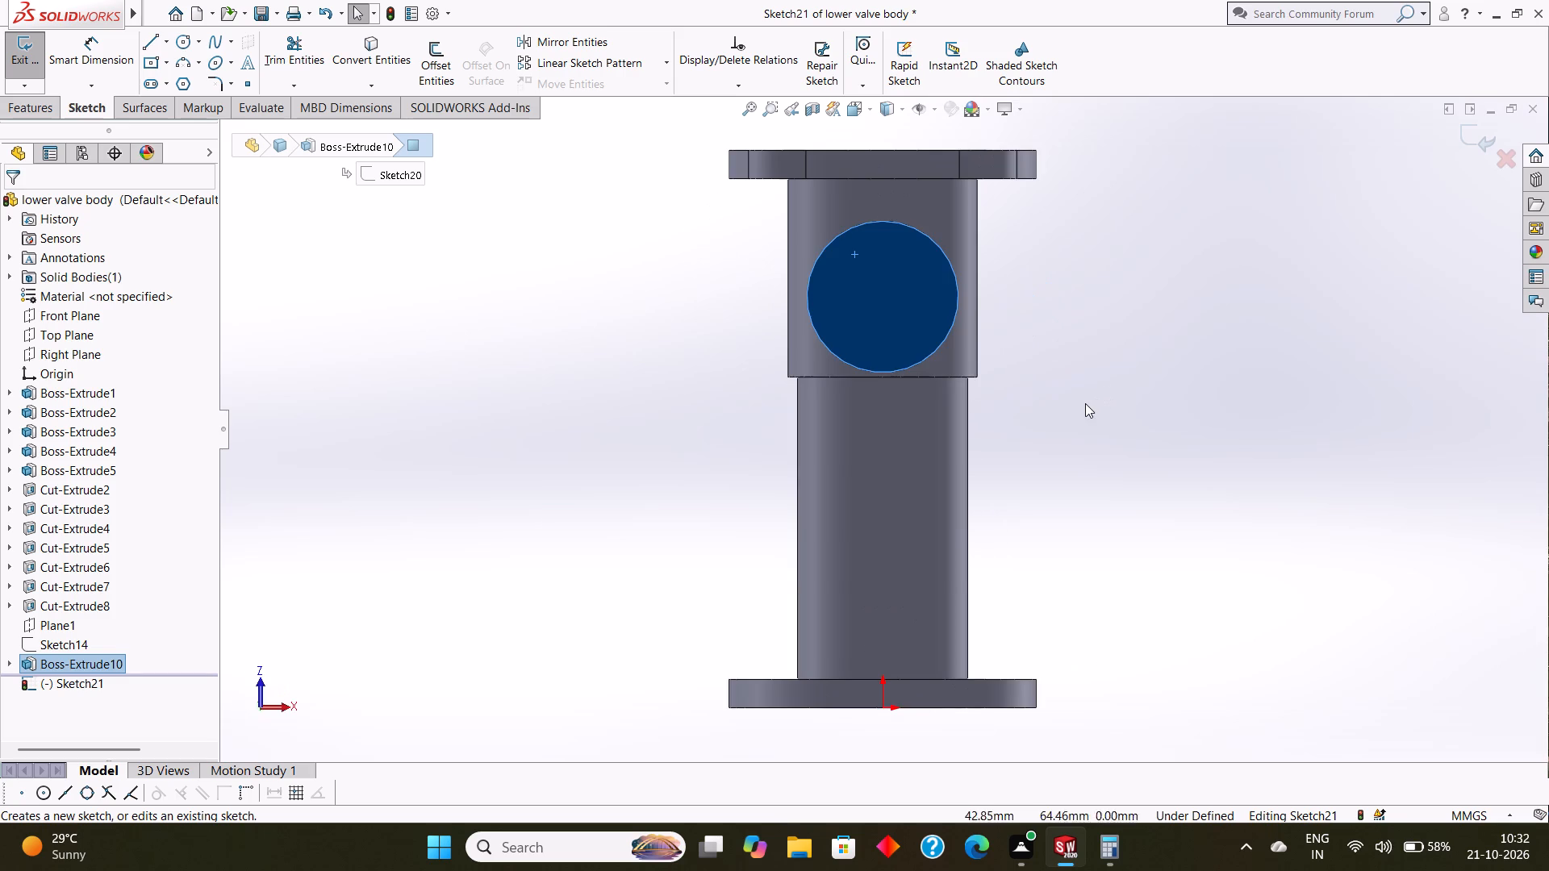
pyautogui.press('Escape')
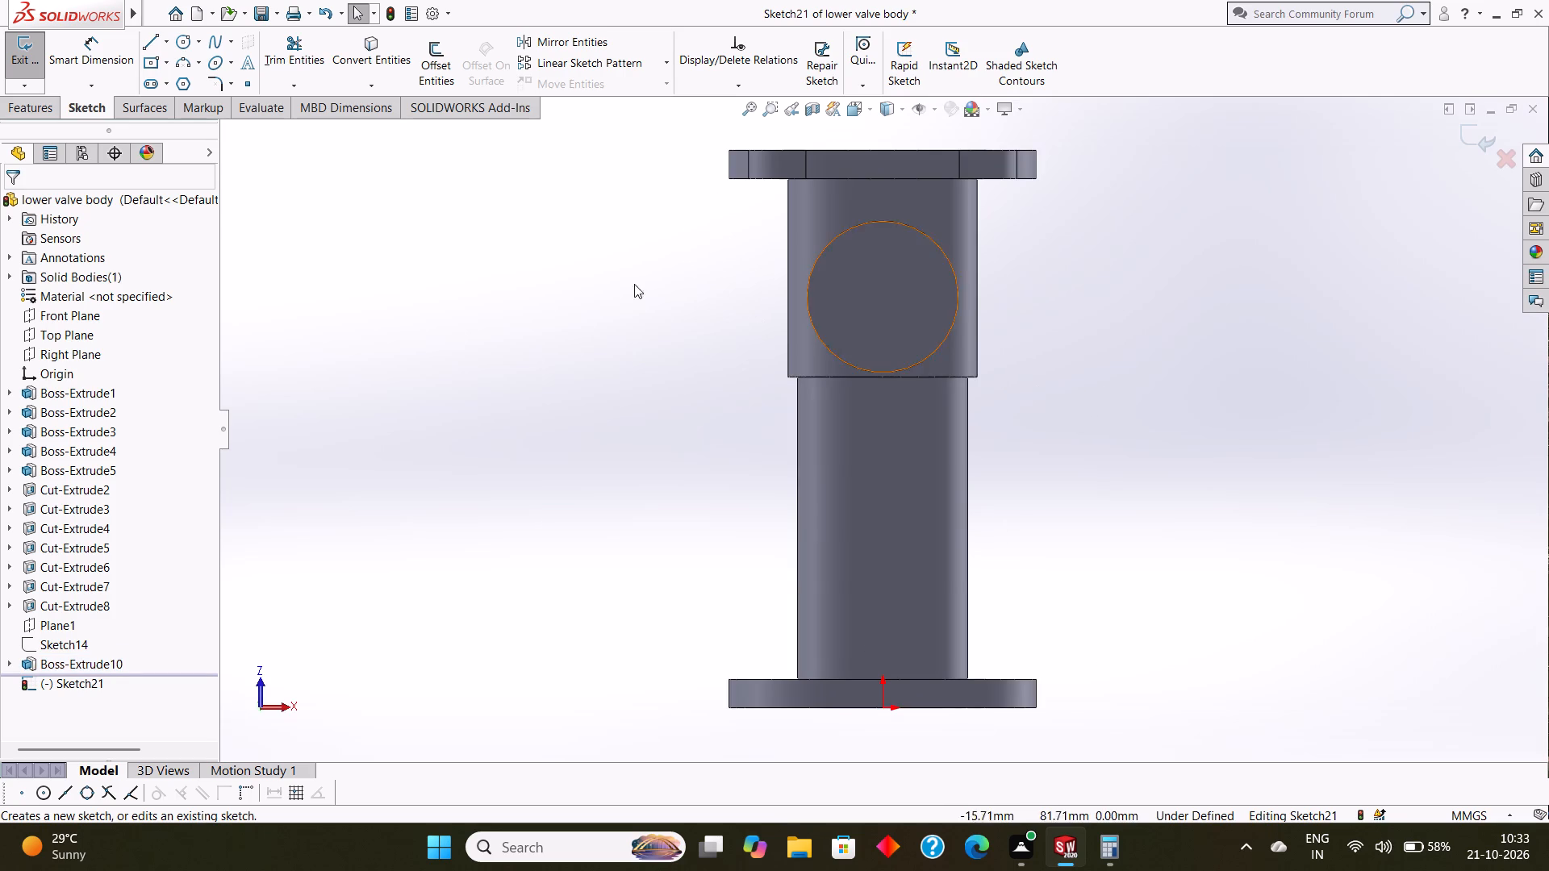
pyautogui.moveTo(512, 269); pyautogui.dragTo(532, 341, button='middle')
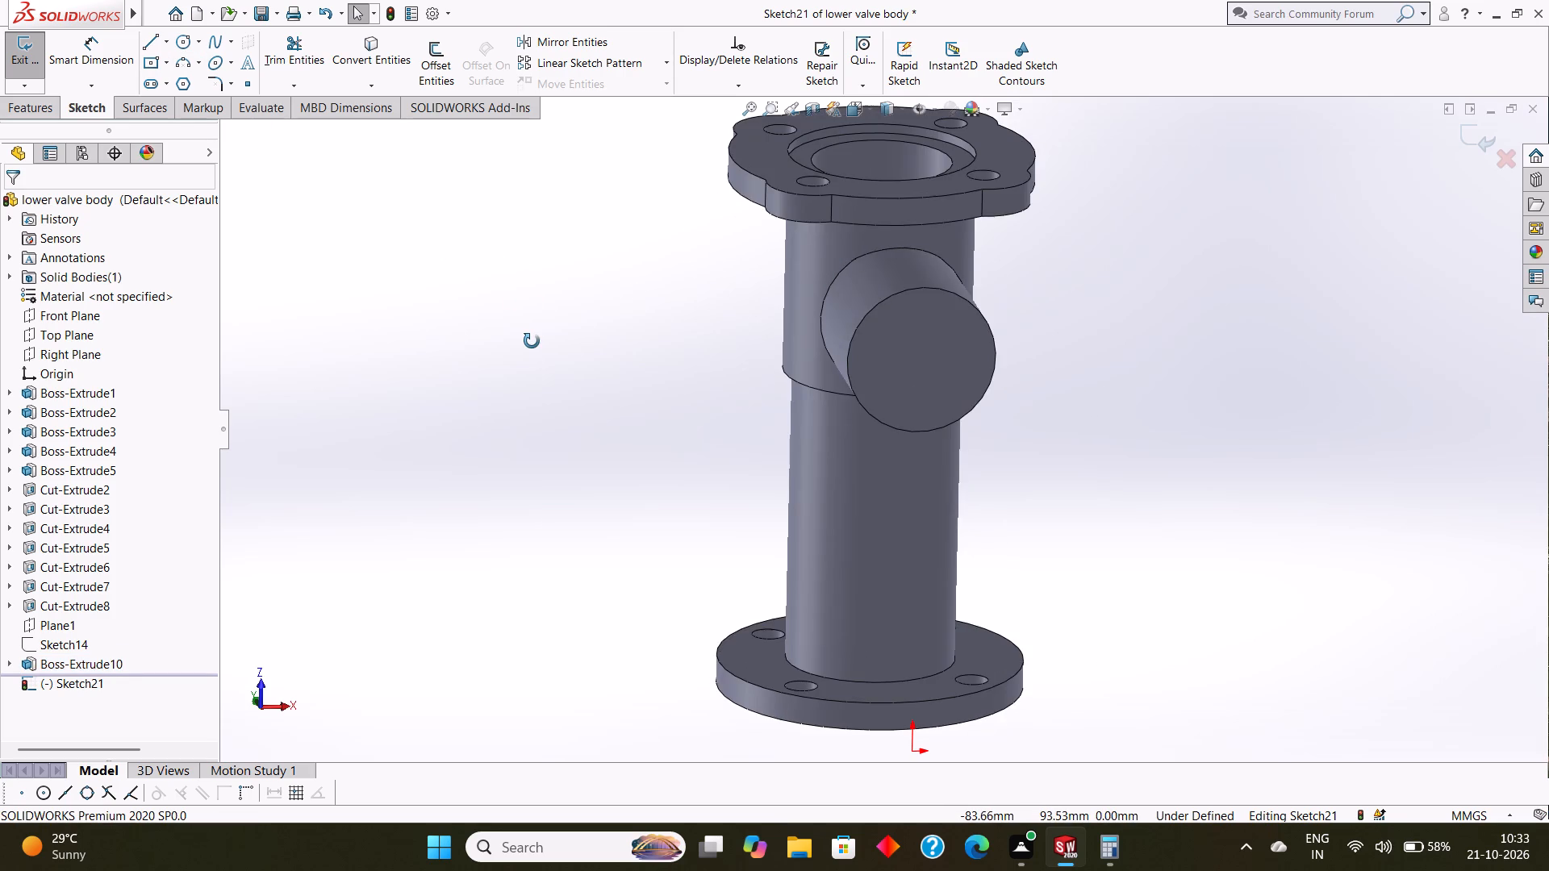
pyautogui.moveTo(532, 341); pyautogui.dragTo(532, 323, button='middle')
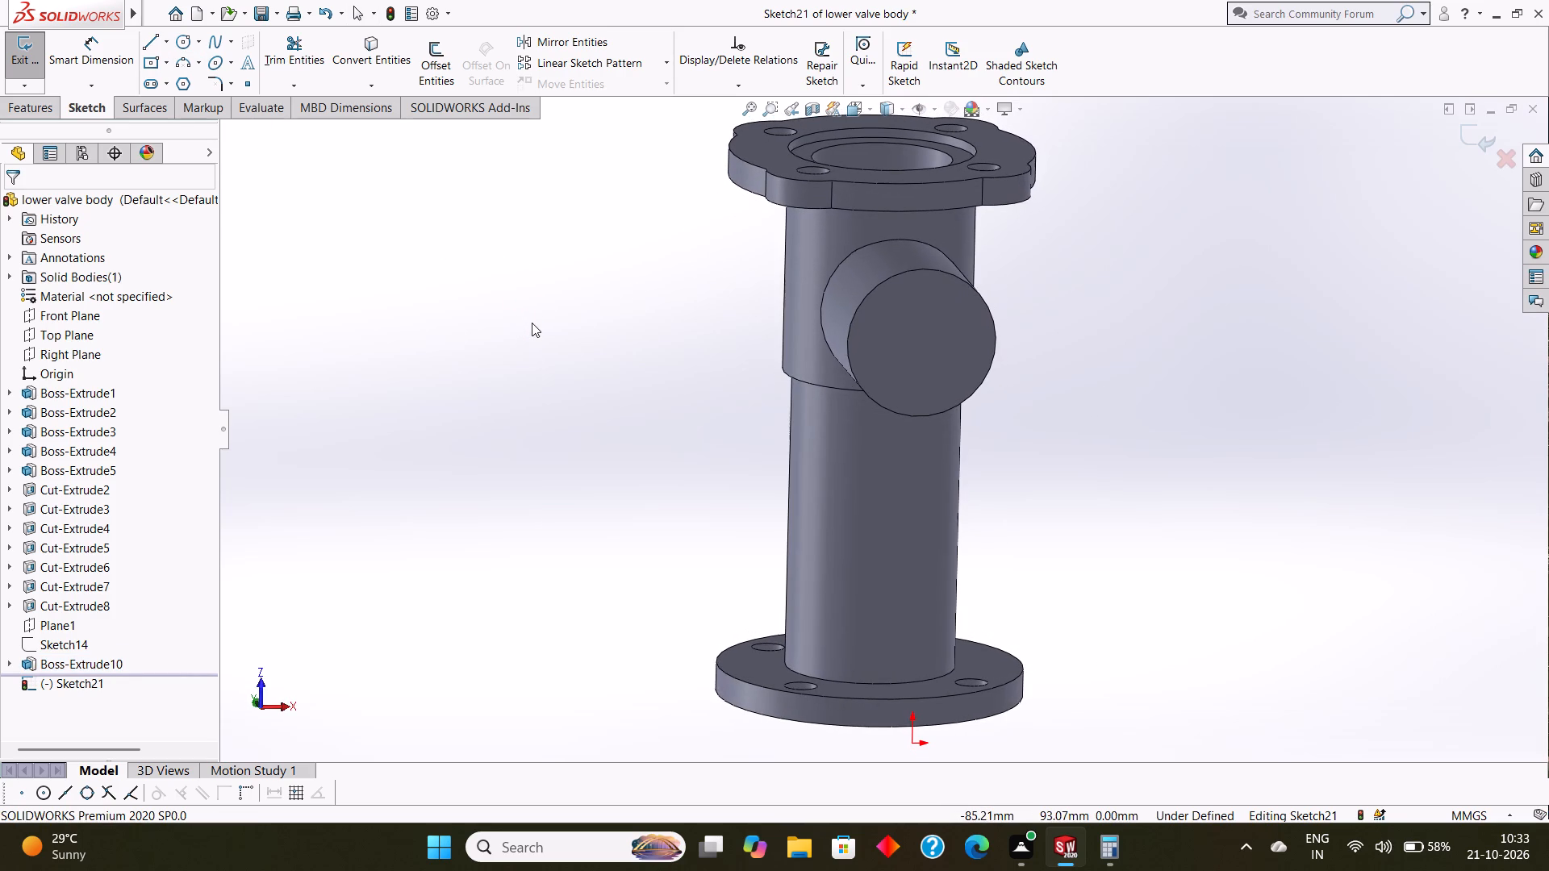
pyautogui.scroll(1, 541, 326)
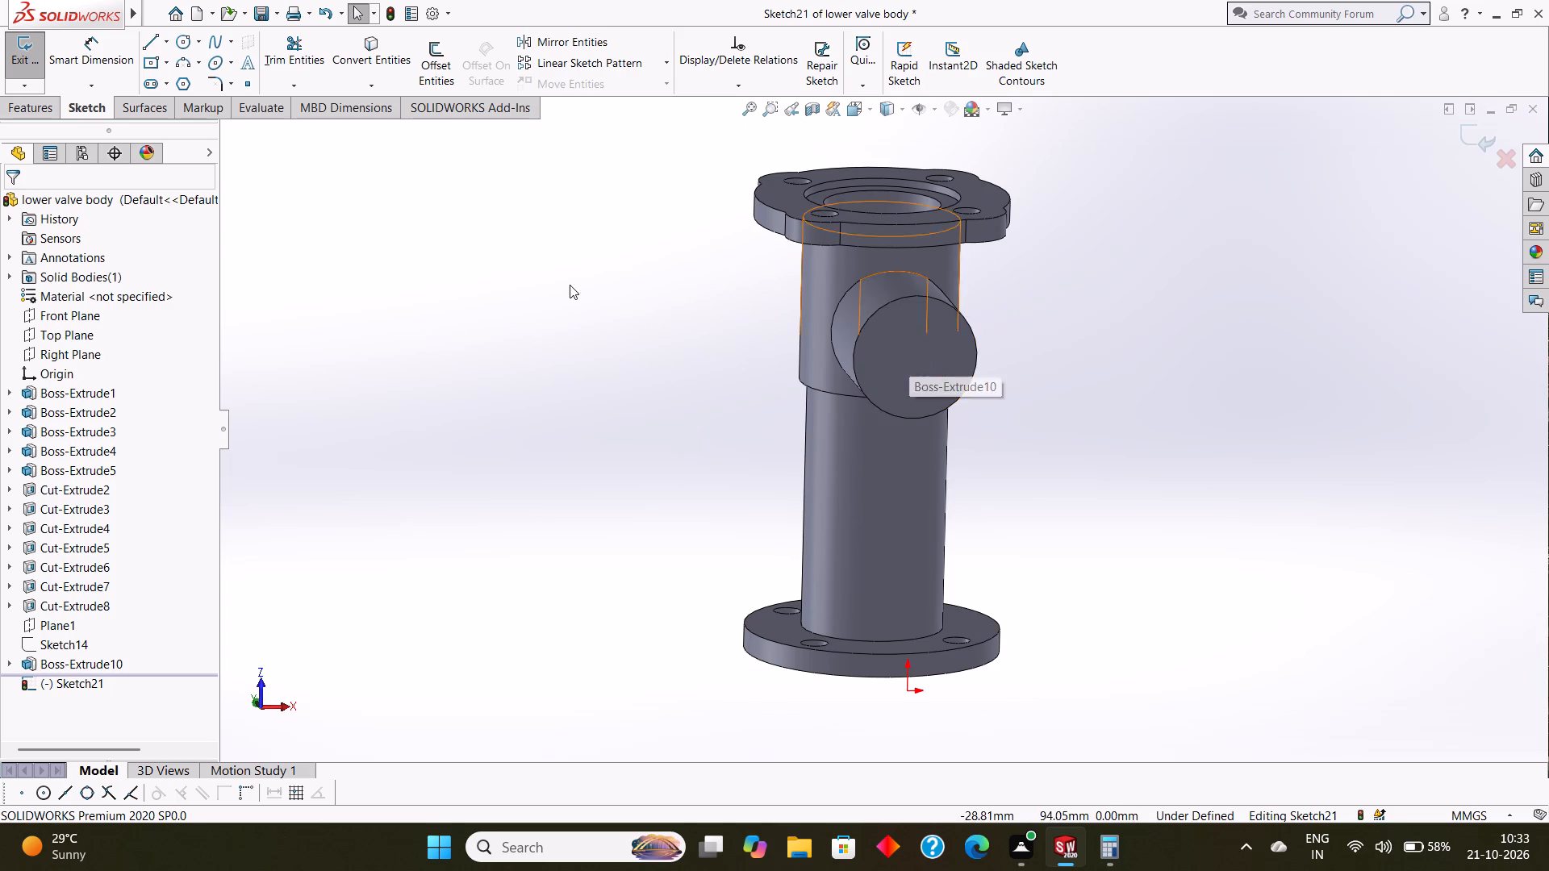
pyautogui.click(887, 341)
pyautogui.click(904, 342)
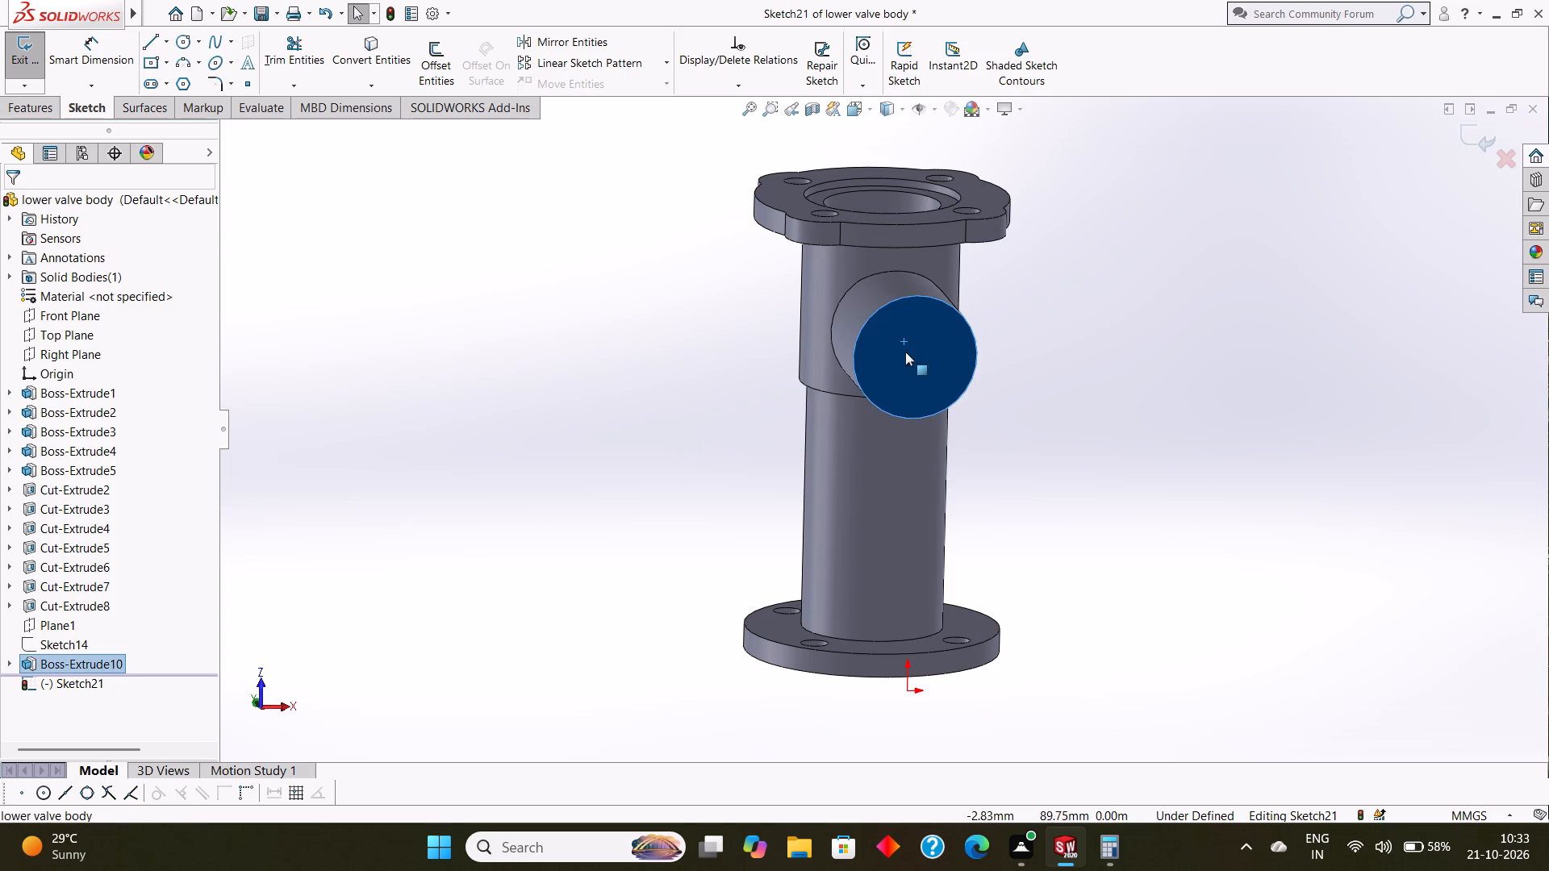
pyautogui.hotkey('ctrl', '8')
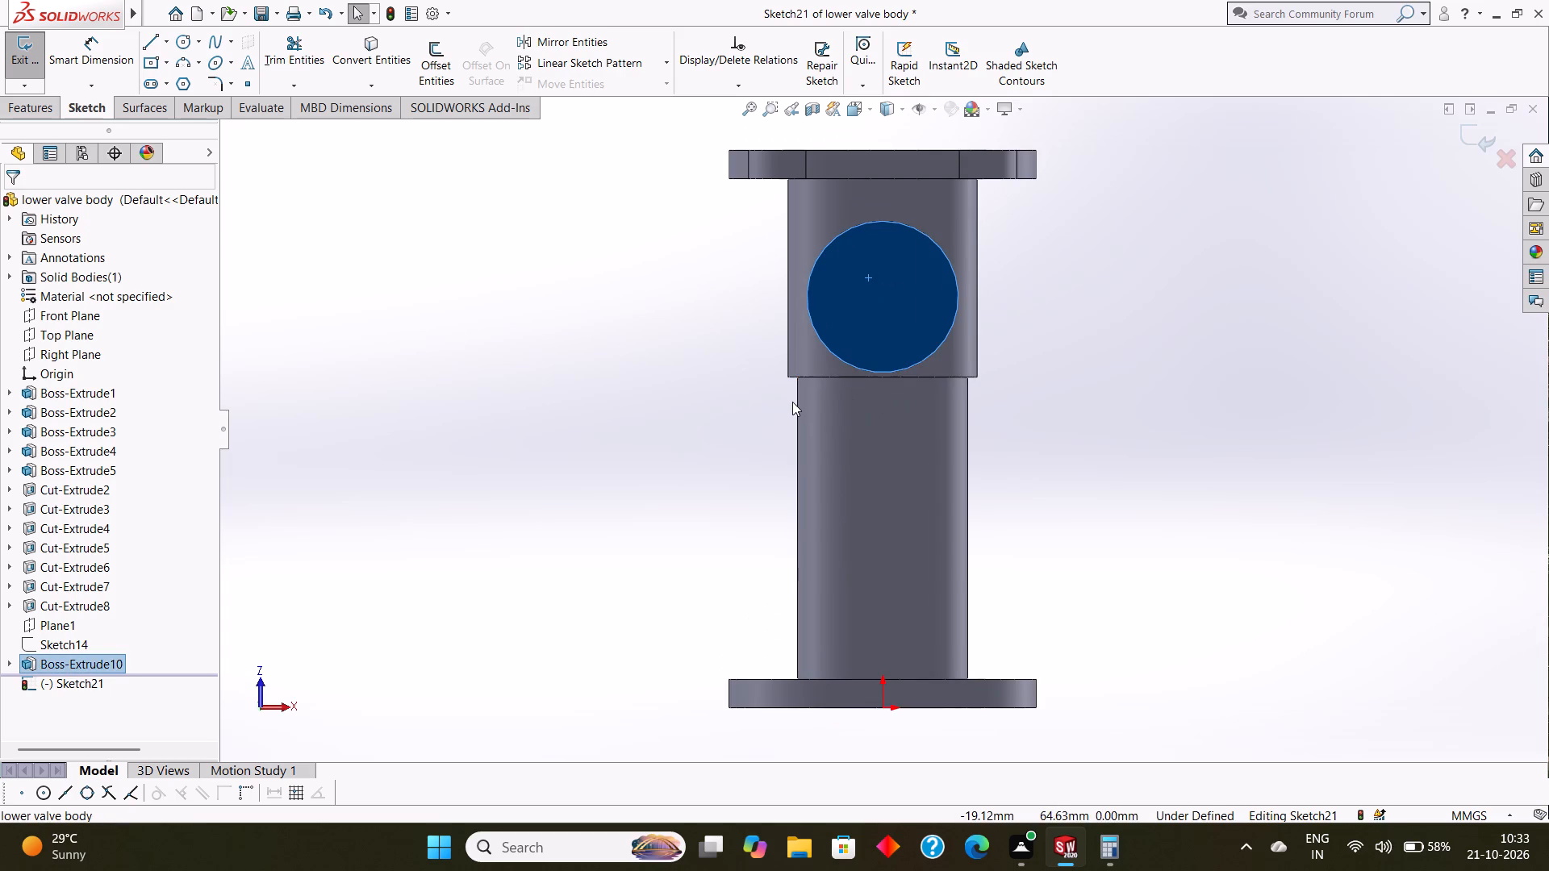
pyautogui.press('Escape')
pyautogui.click(182, 46)
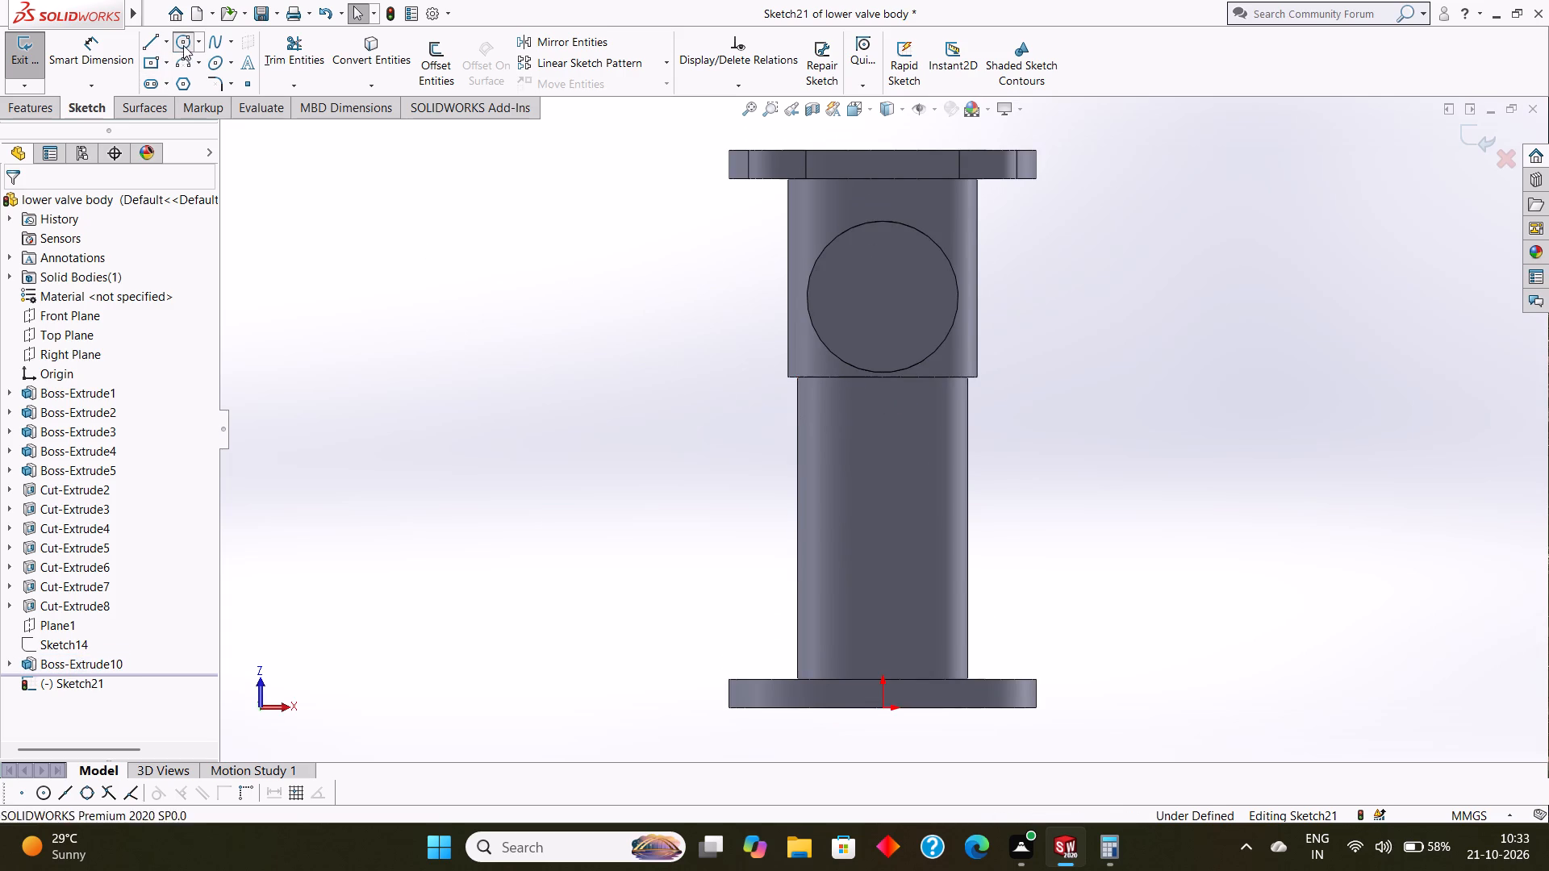
pyautogui.press('Escape')
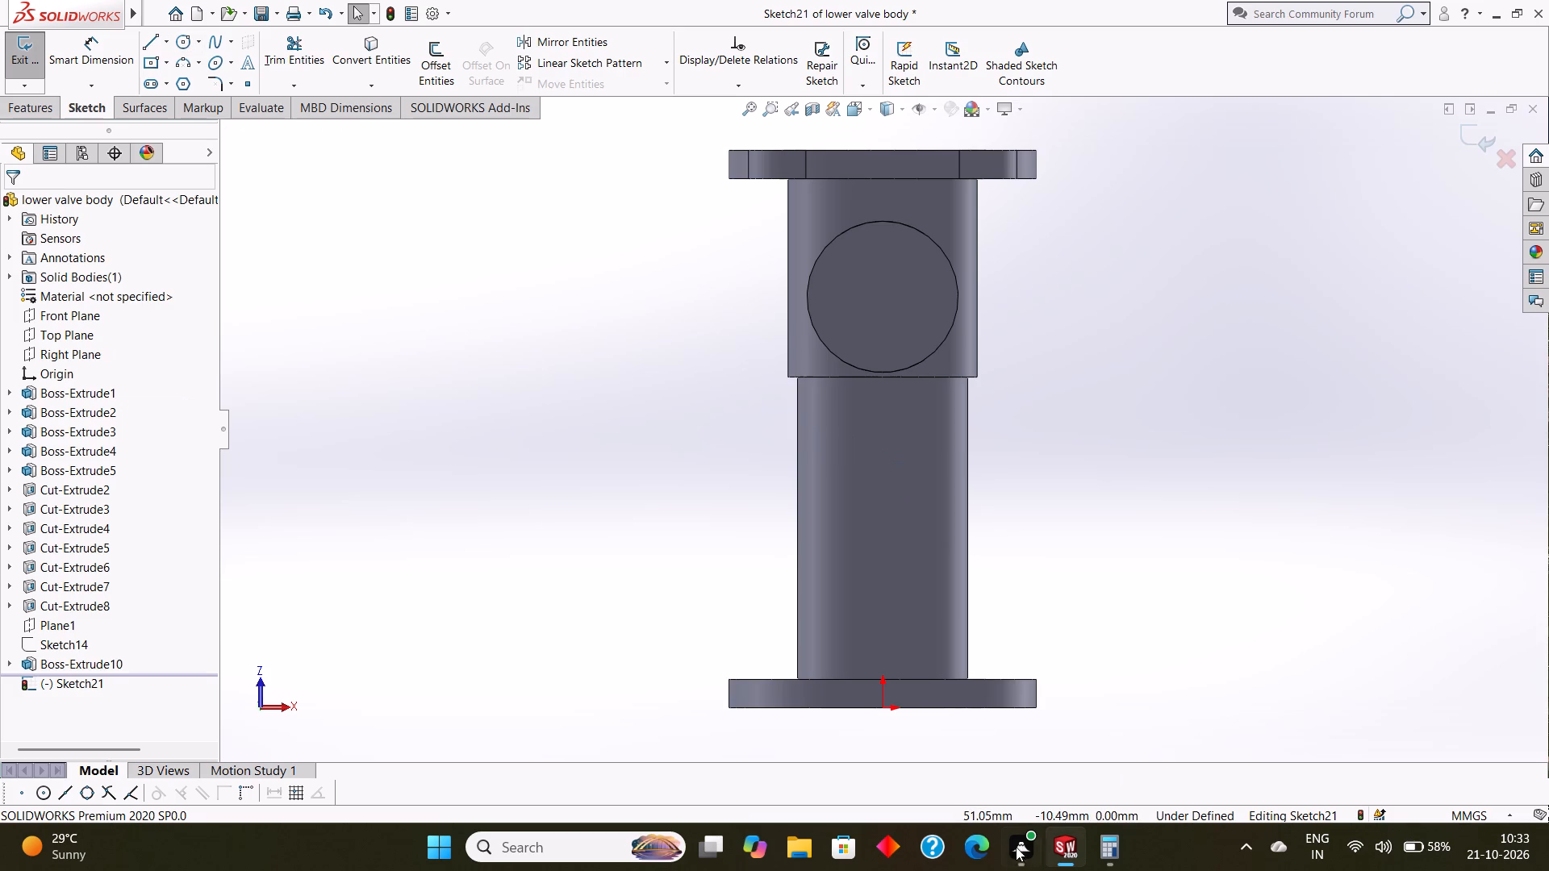
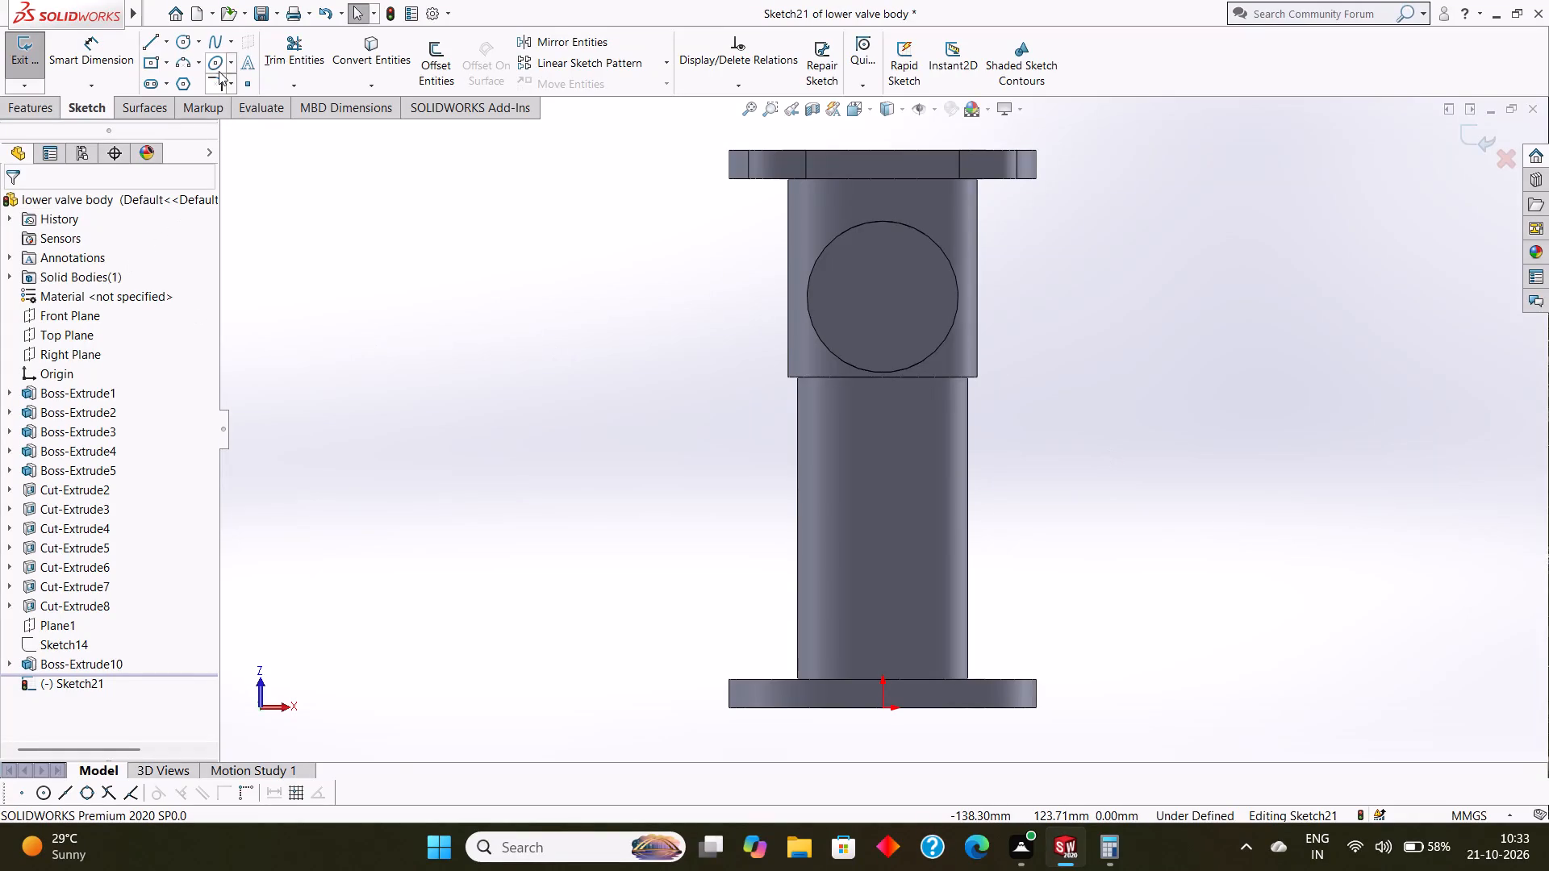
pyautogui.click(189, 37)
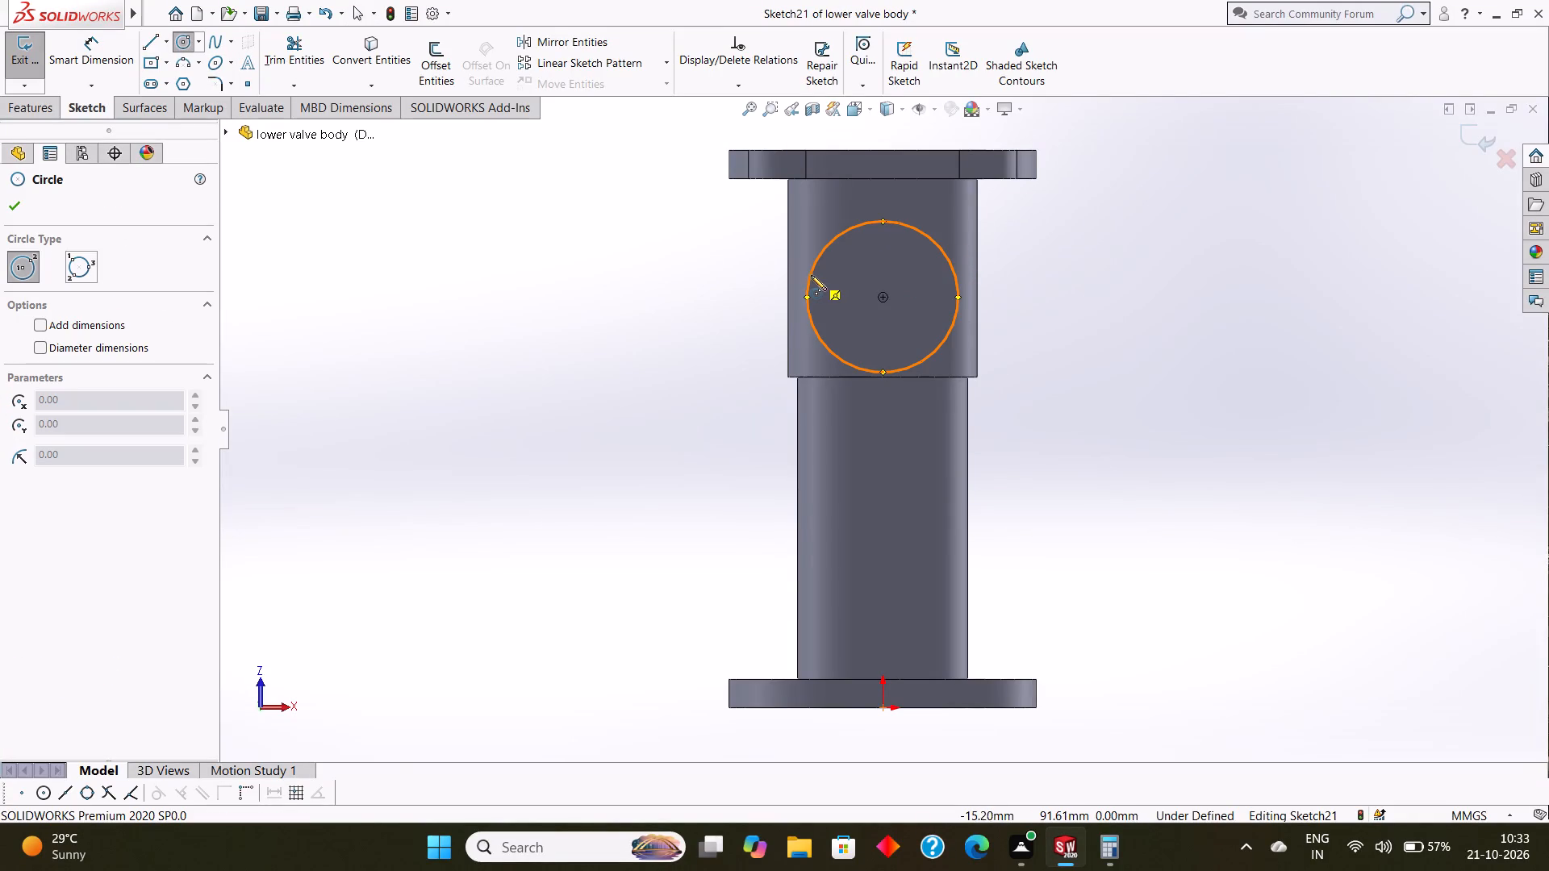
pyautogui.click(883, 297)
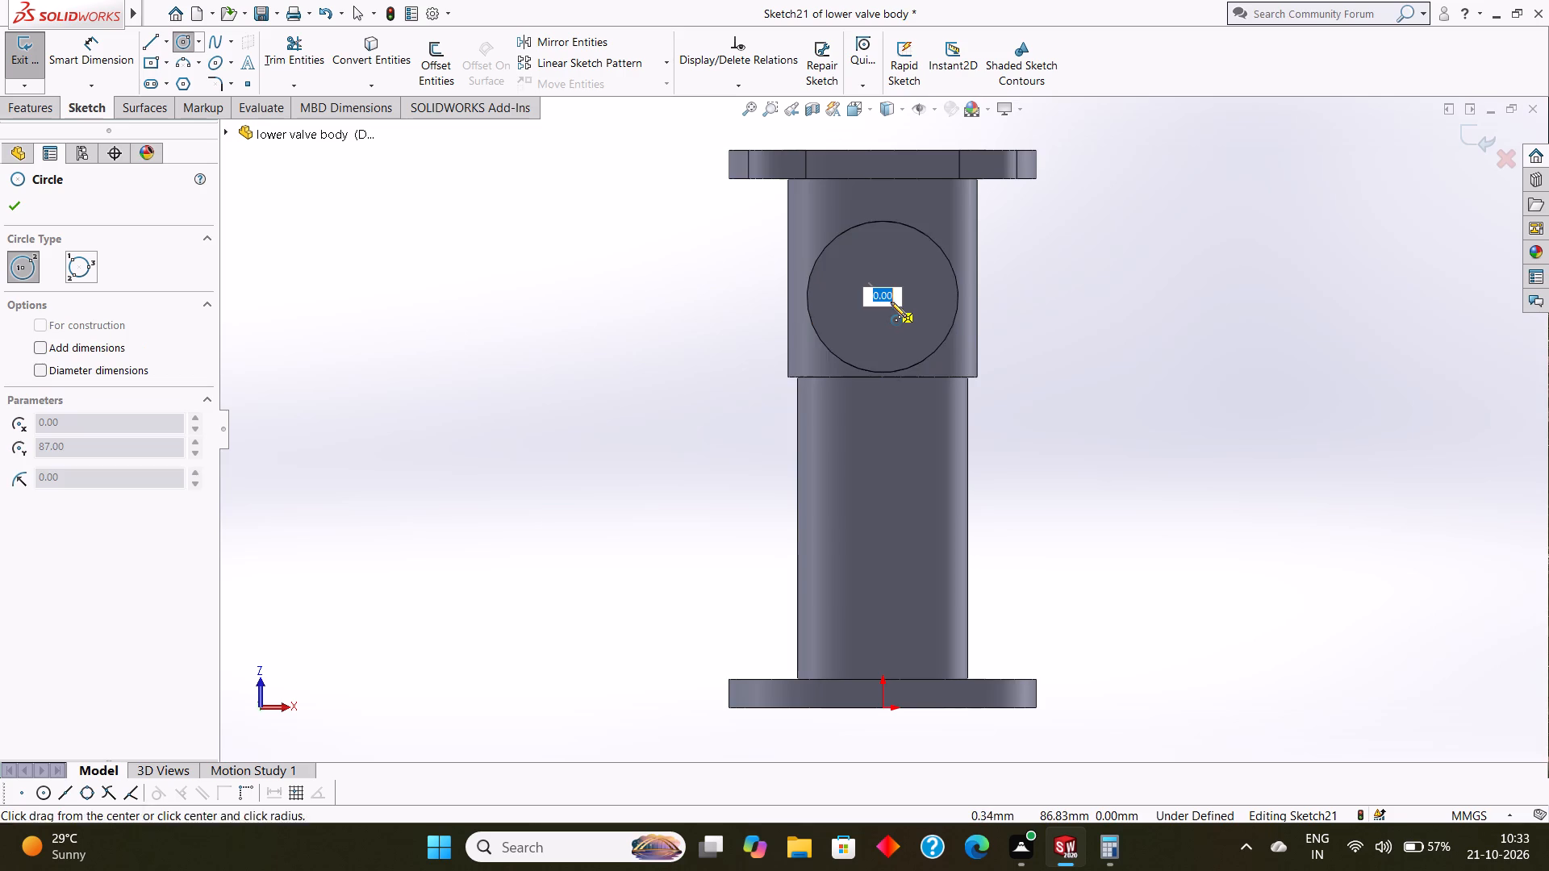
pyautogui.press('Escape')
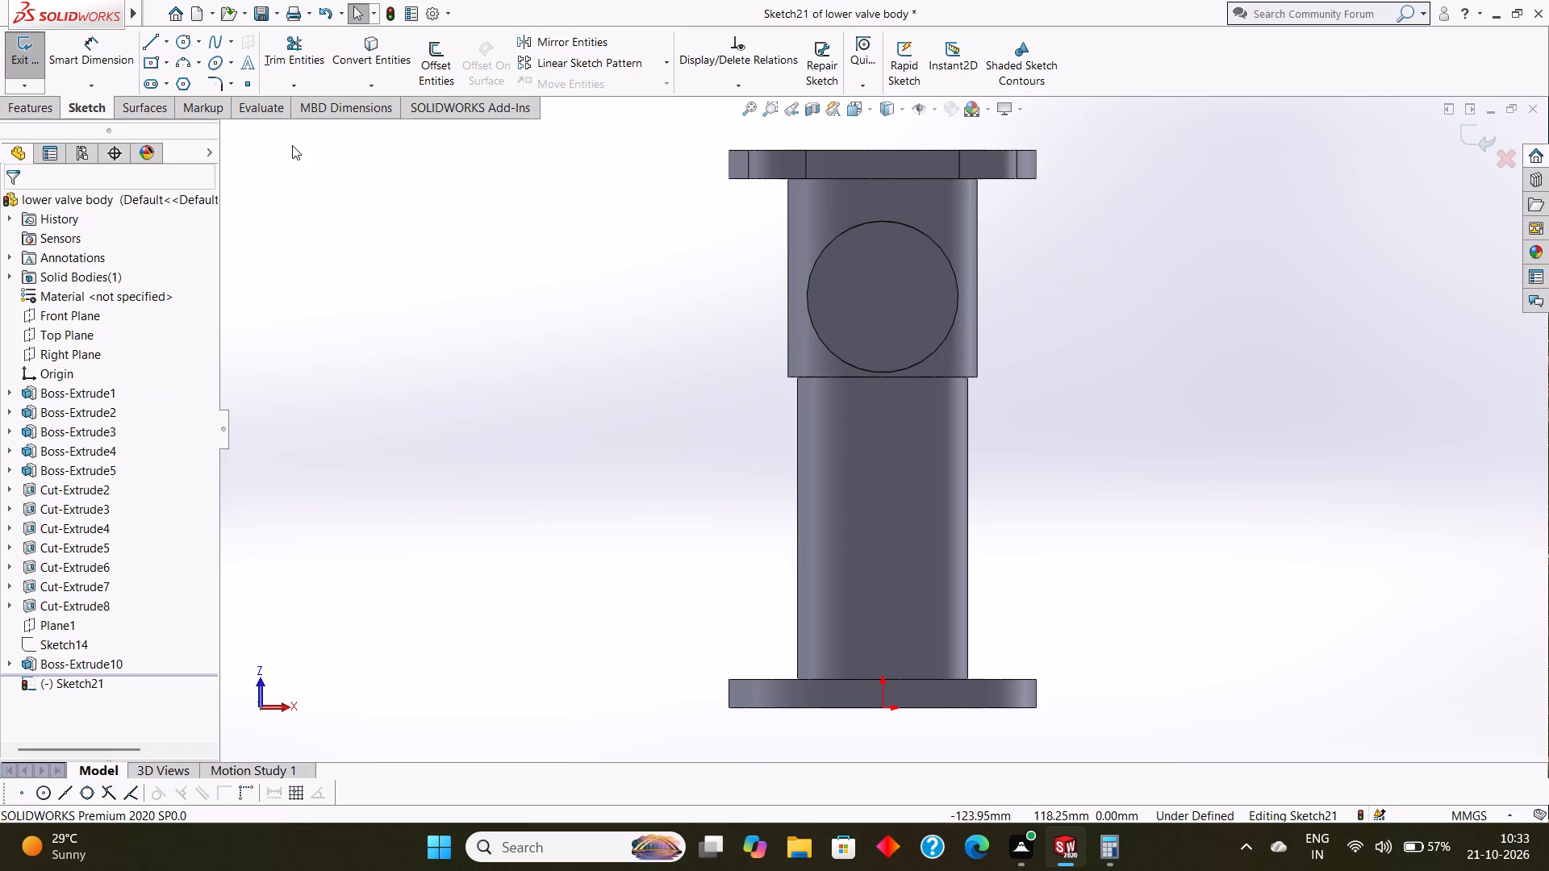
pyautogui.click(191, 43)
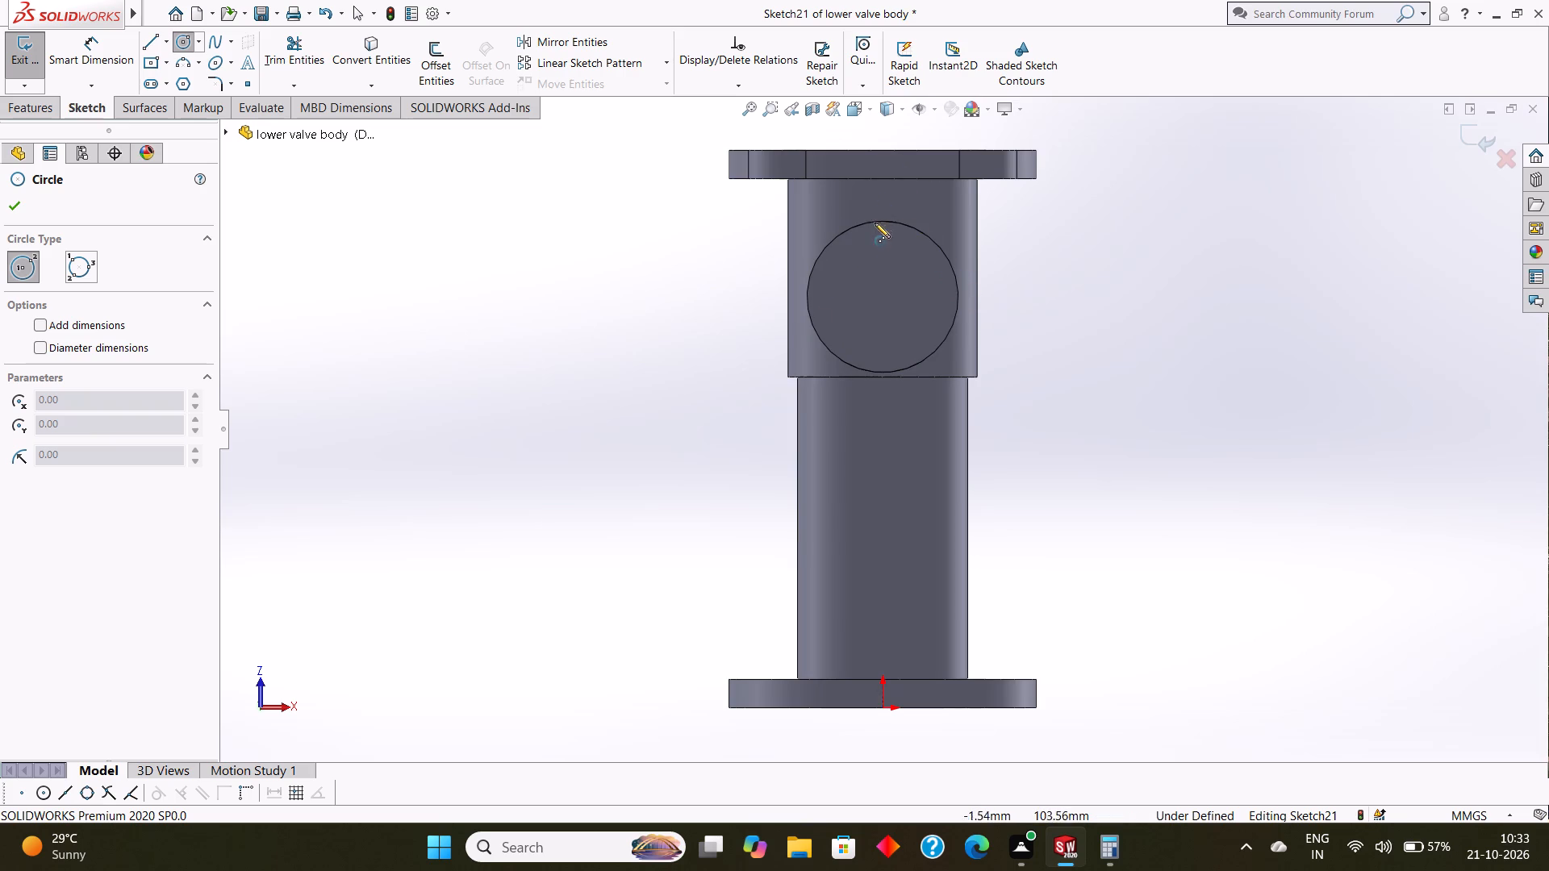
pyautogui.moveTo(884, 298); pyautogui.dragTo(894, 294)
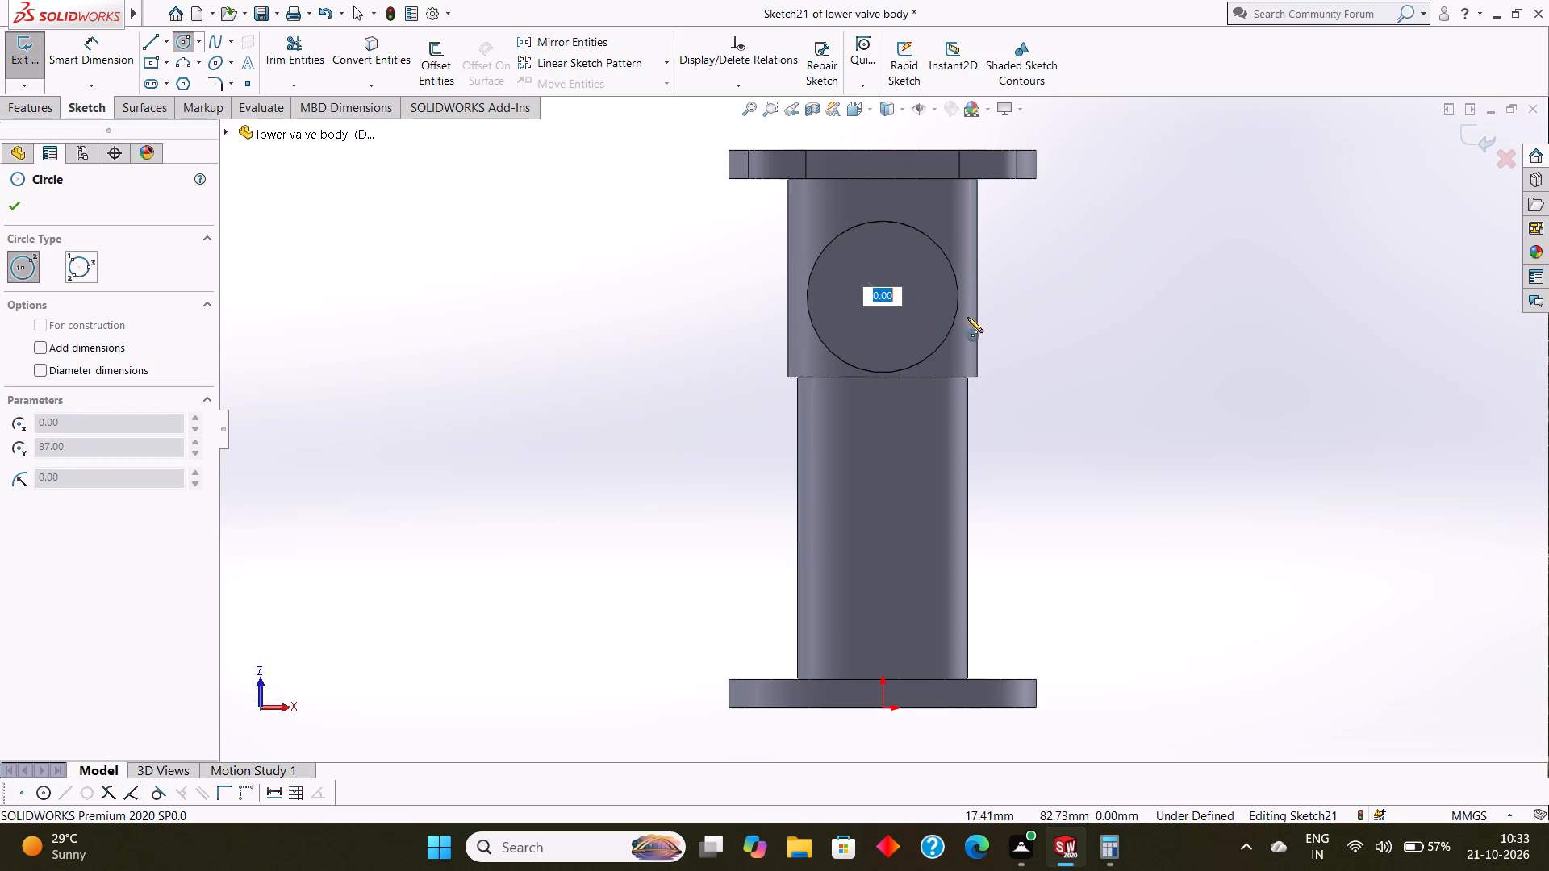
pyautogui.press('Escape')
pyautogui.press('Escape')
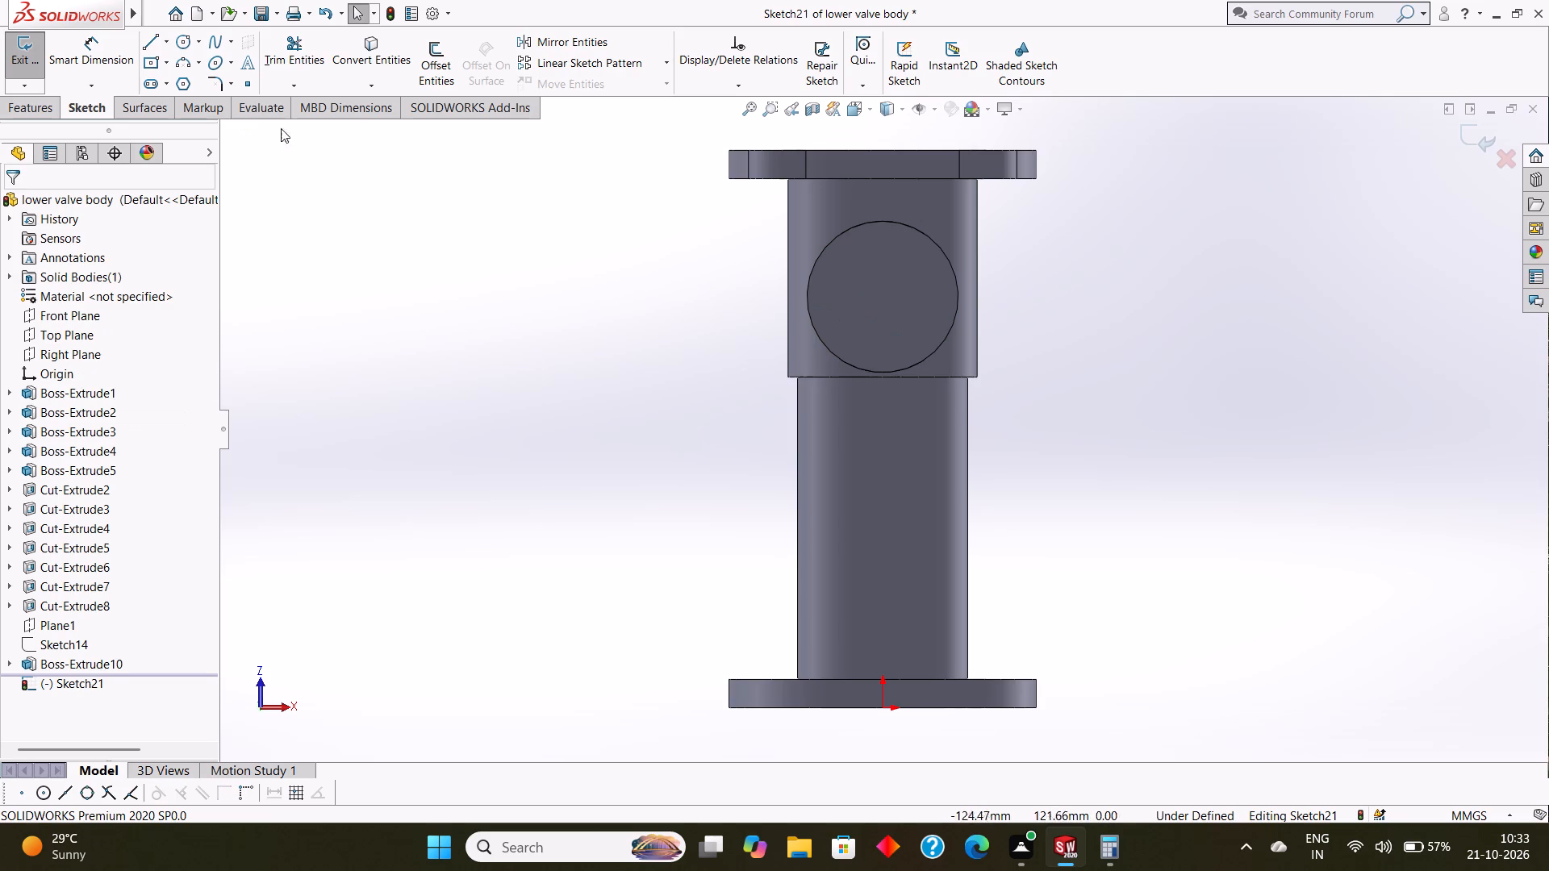
# Sketch a circle concentric with the round boss on the upper body and dimension its diameter to 40 mm.
pyautogui.click(178, 48)
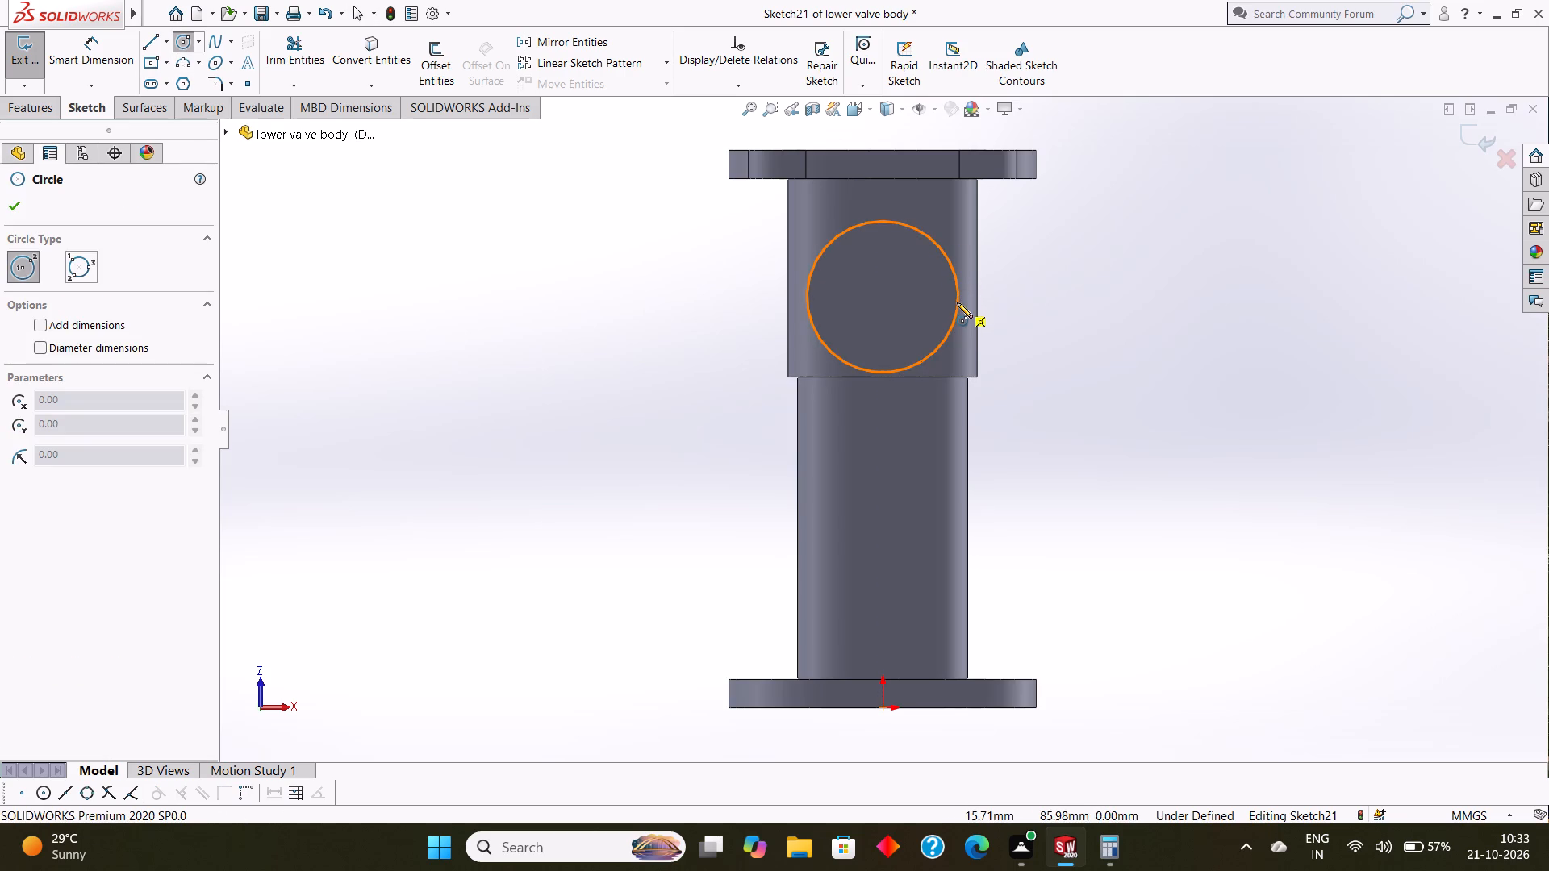
pyautogui.moveTo(884, 298); pyautogui.dragTo(937, 313)
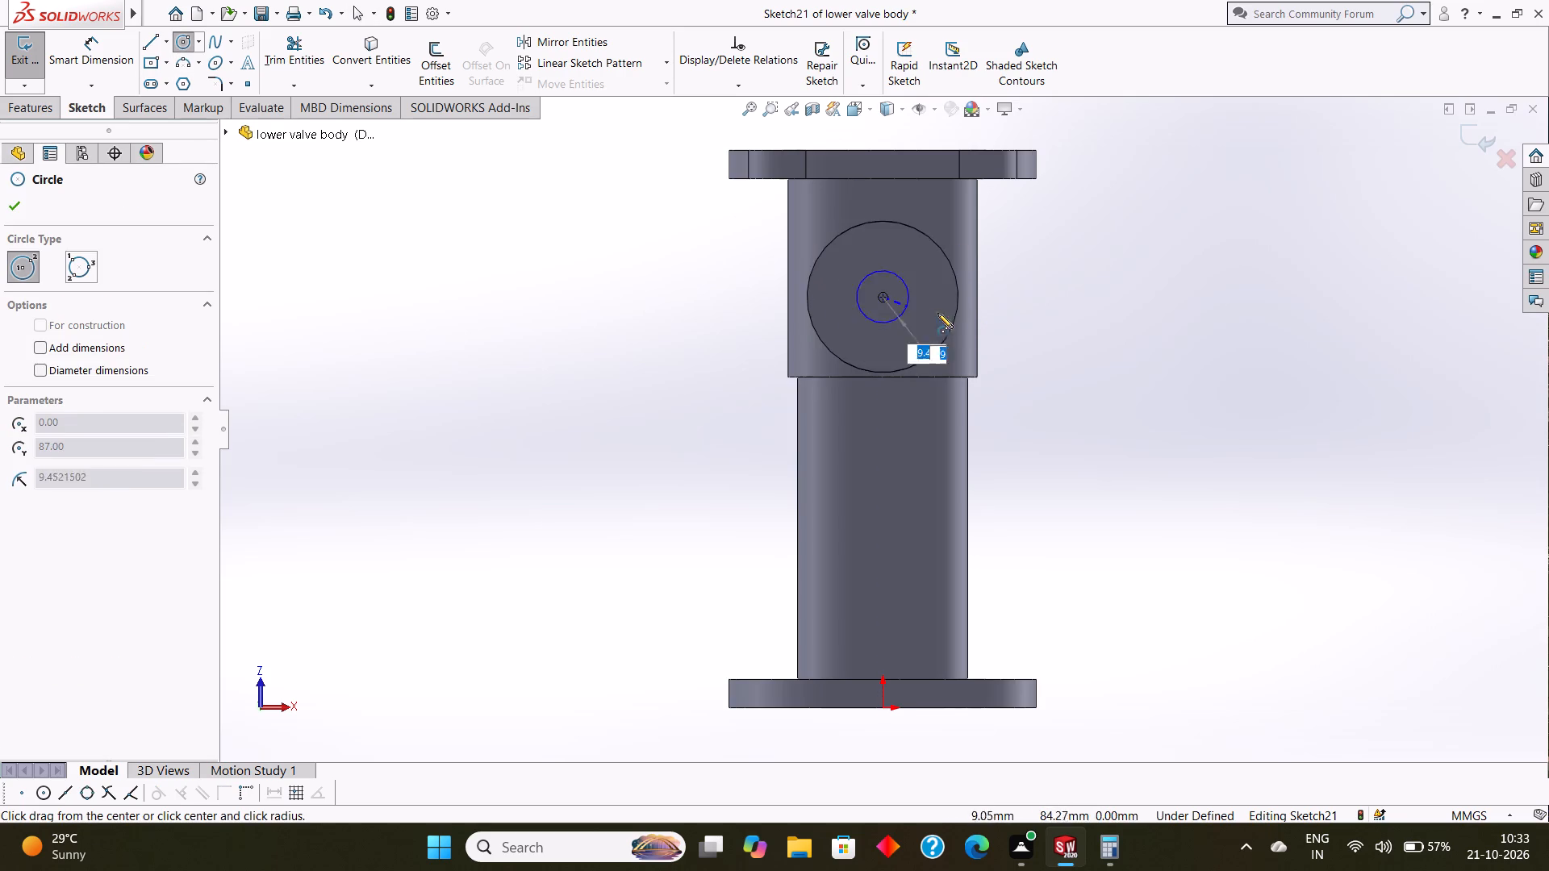
pyautogui.moveTo(937, 313); pyautogui.dragTo(998, 328)
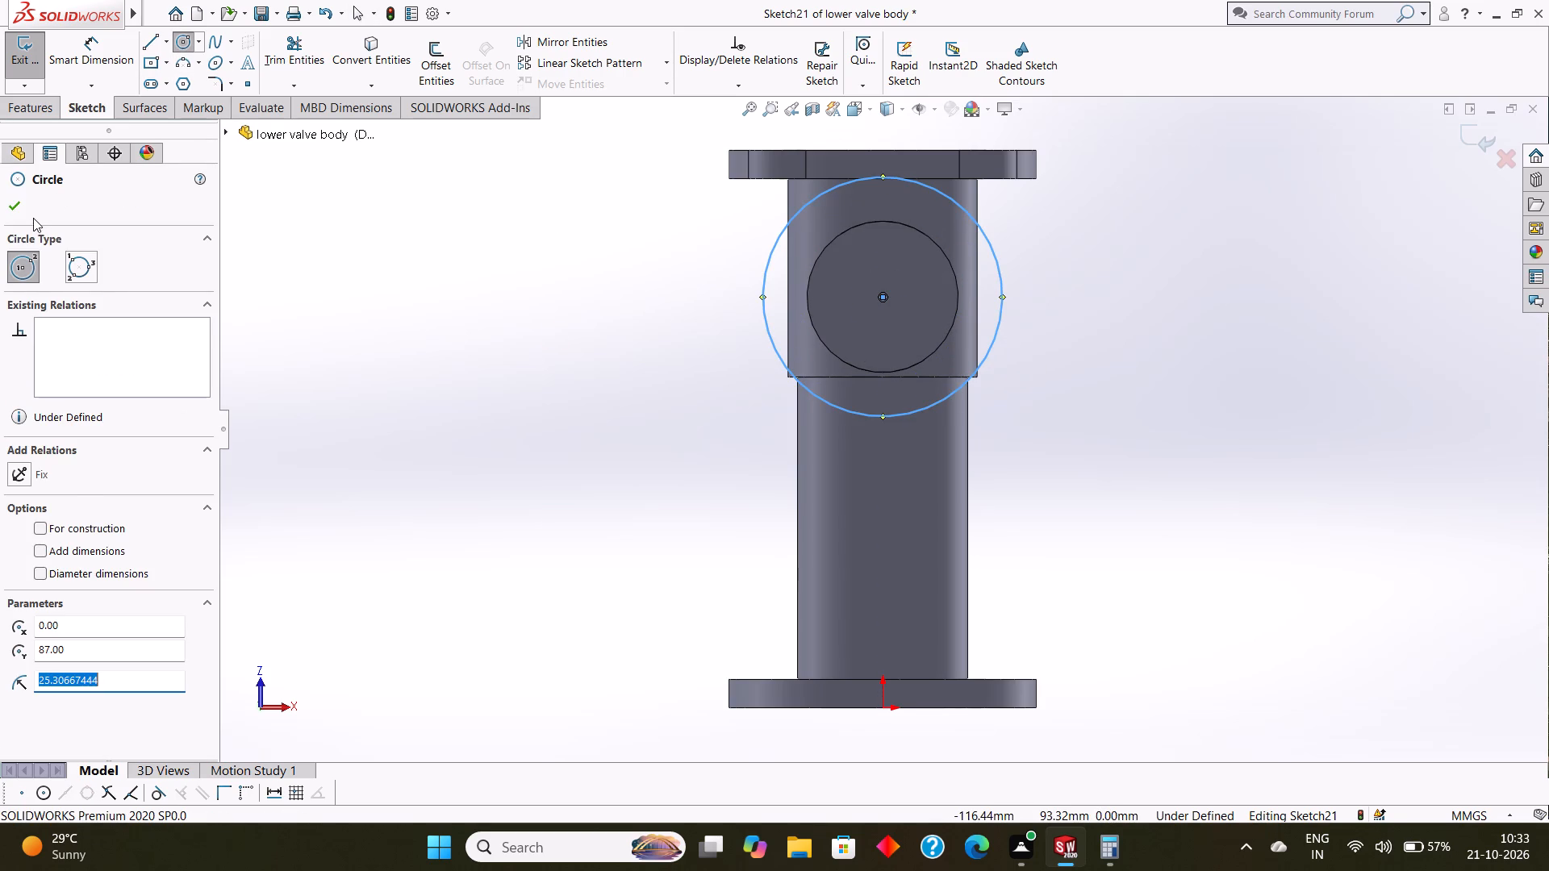
pyautogui.click(21, 206)
pyautogui.click(73, 53)
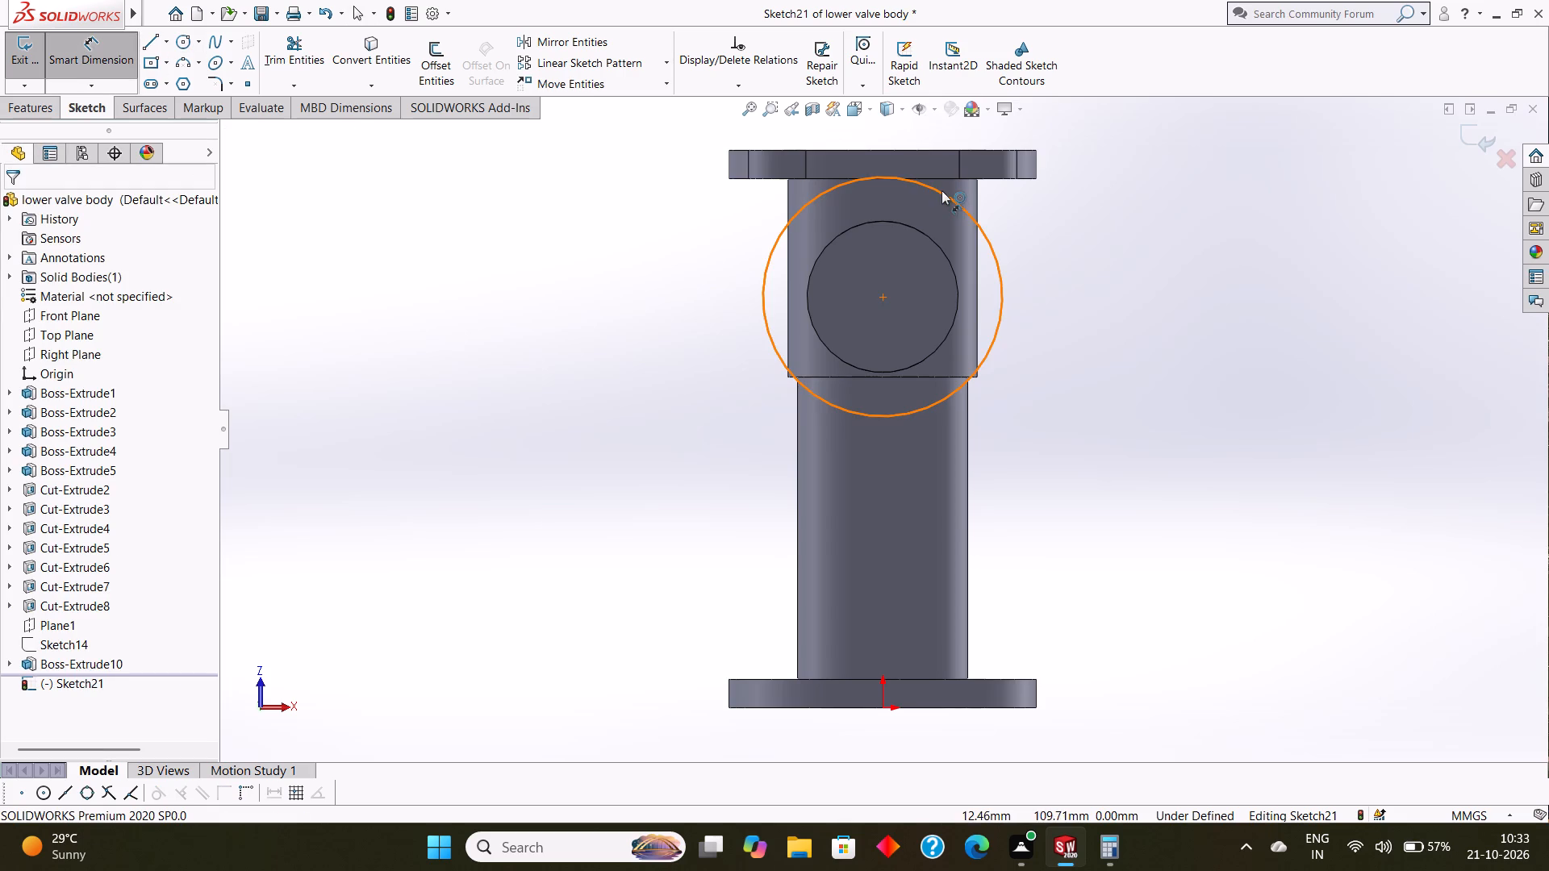
pyautogui.click(942, 192)
pyautogui.click(1198, 233)
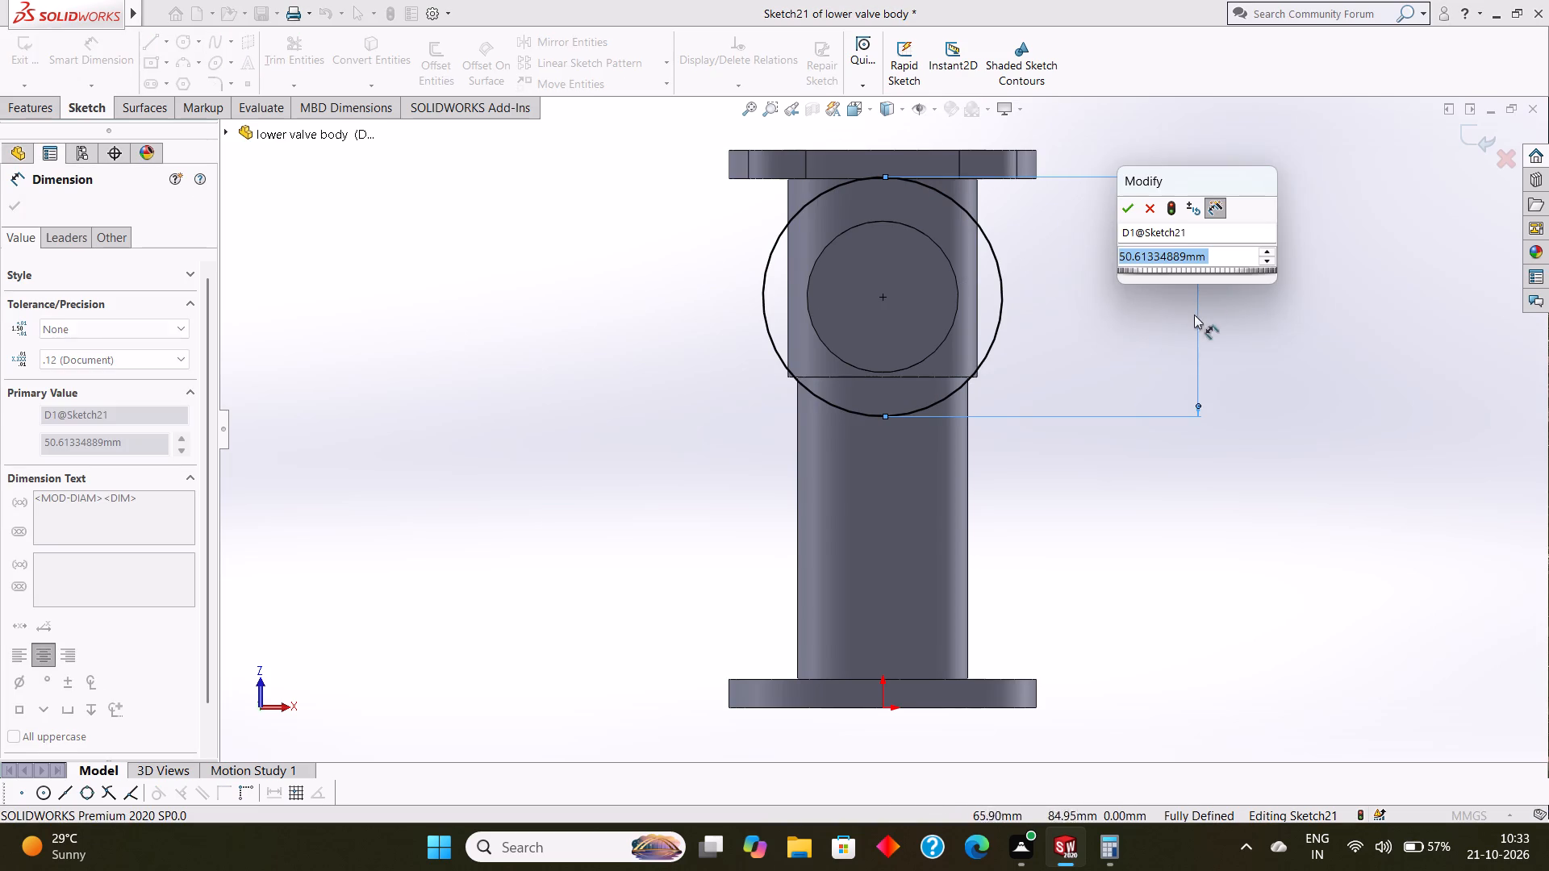
pyautogui.press('BackSpace')
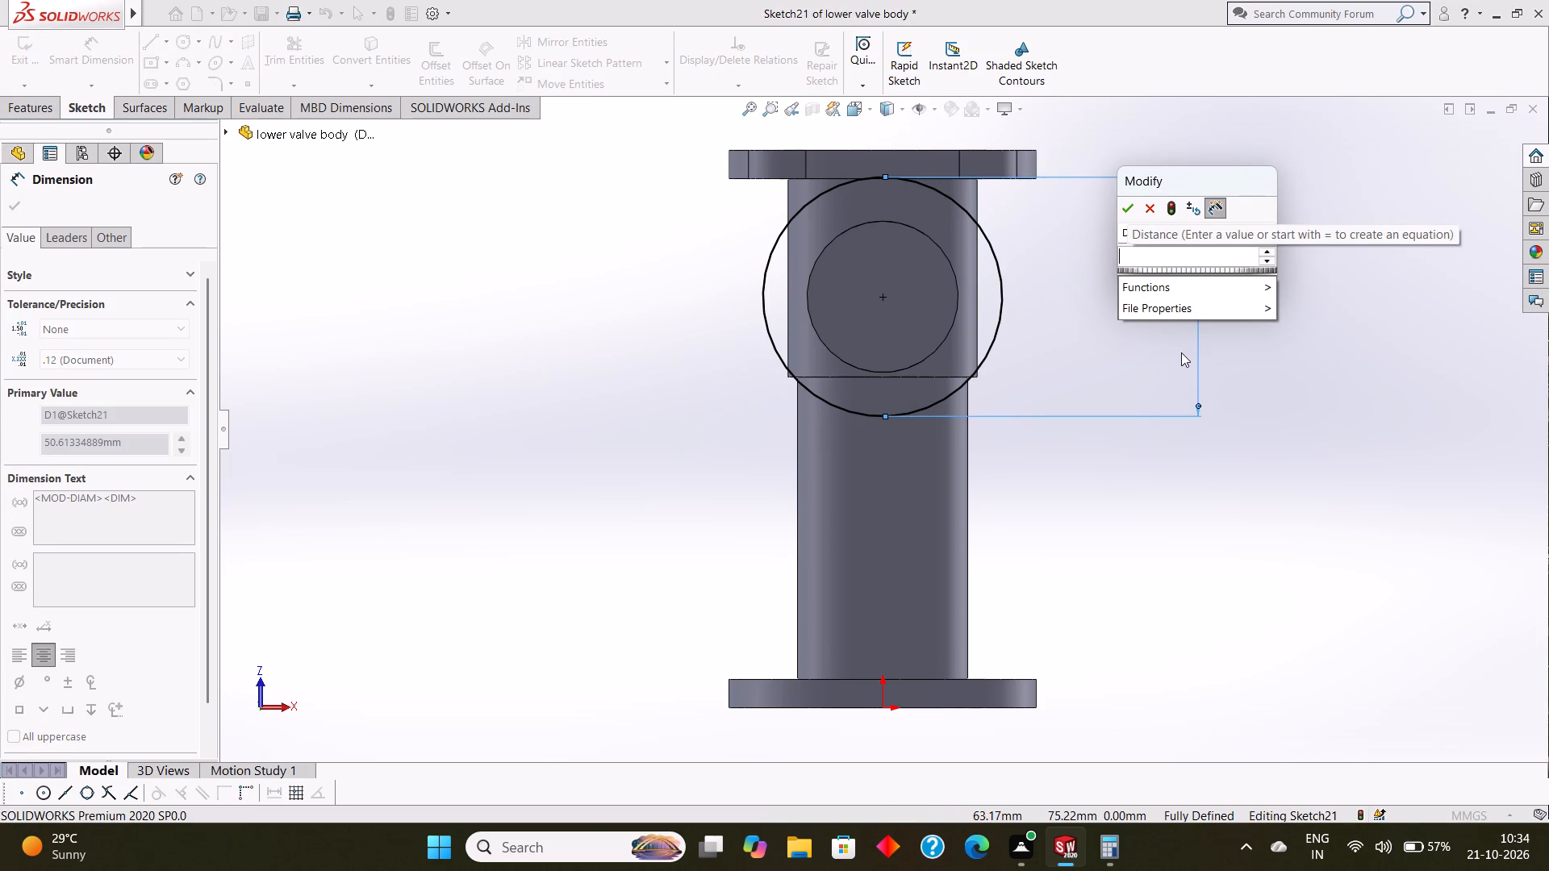
pyautogui.write('40')
pyautogui.press('Return')
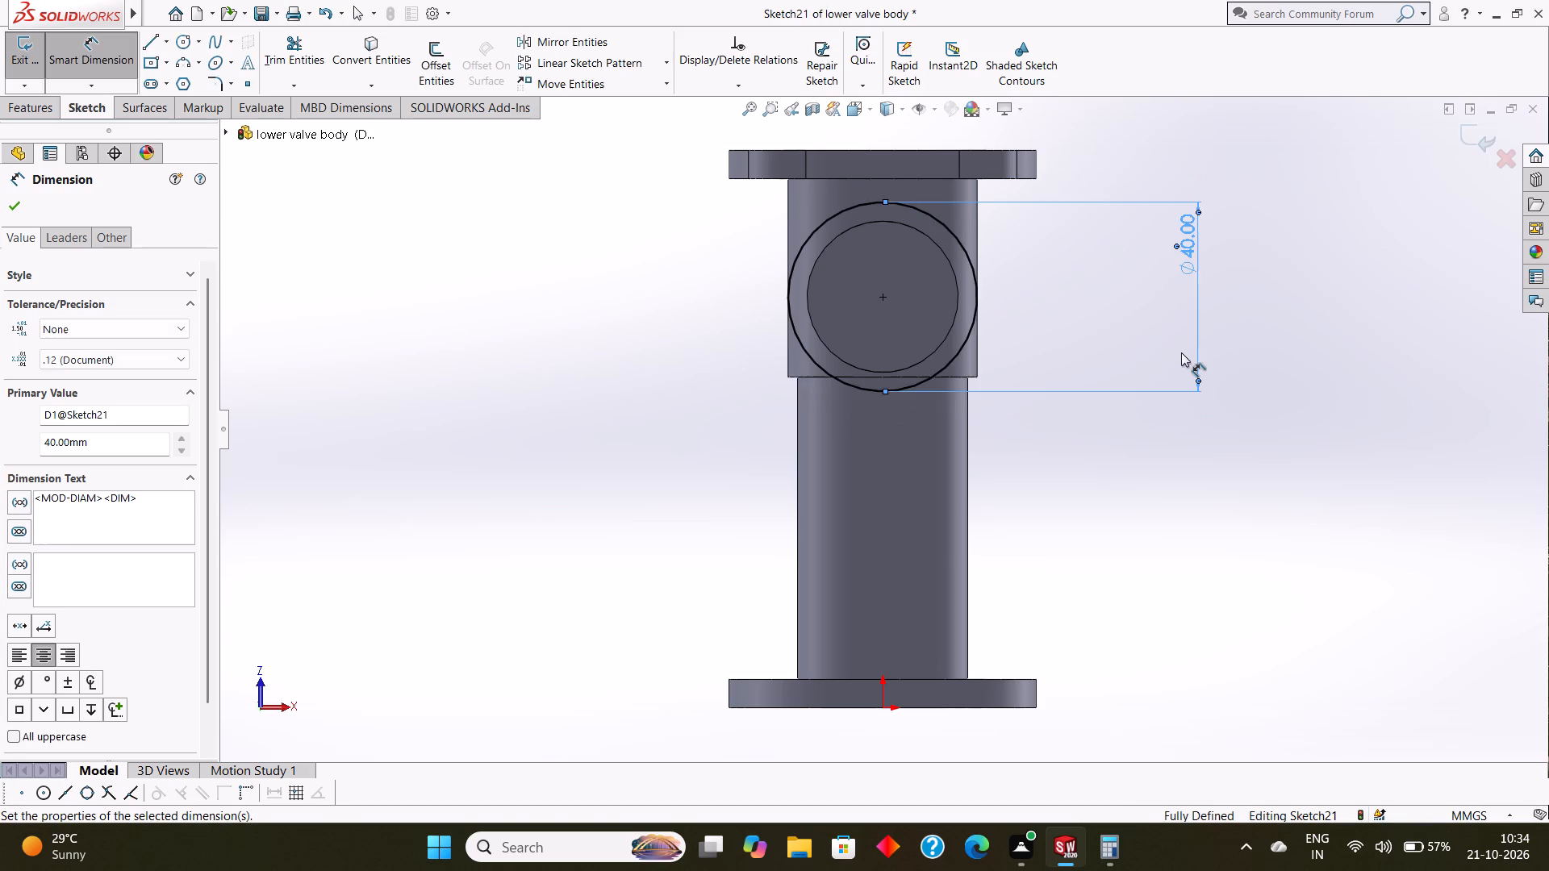
pyautogui.click(3, 207)
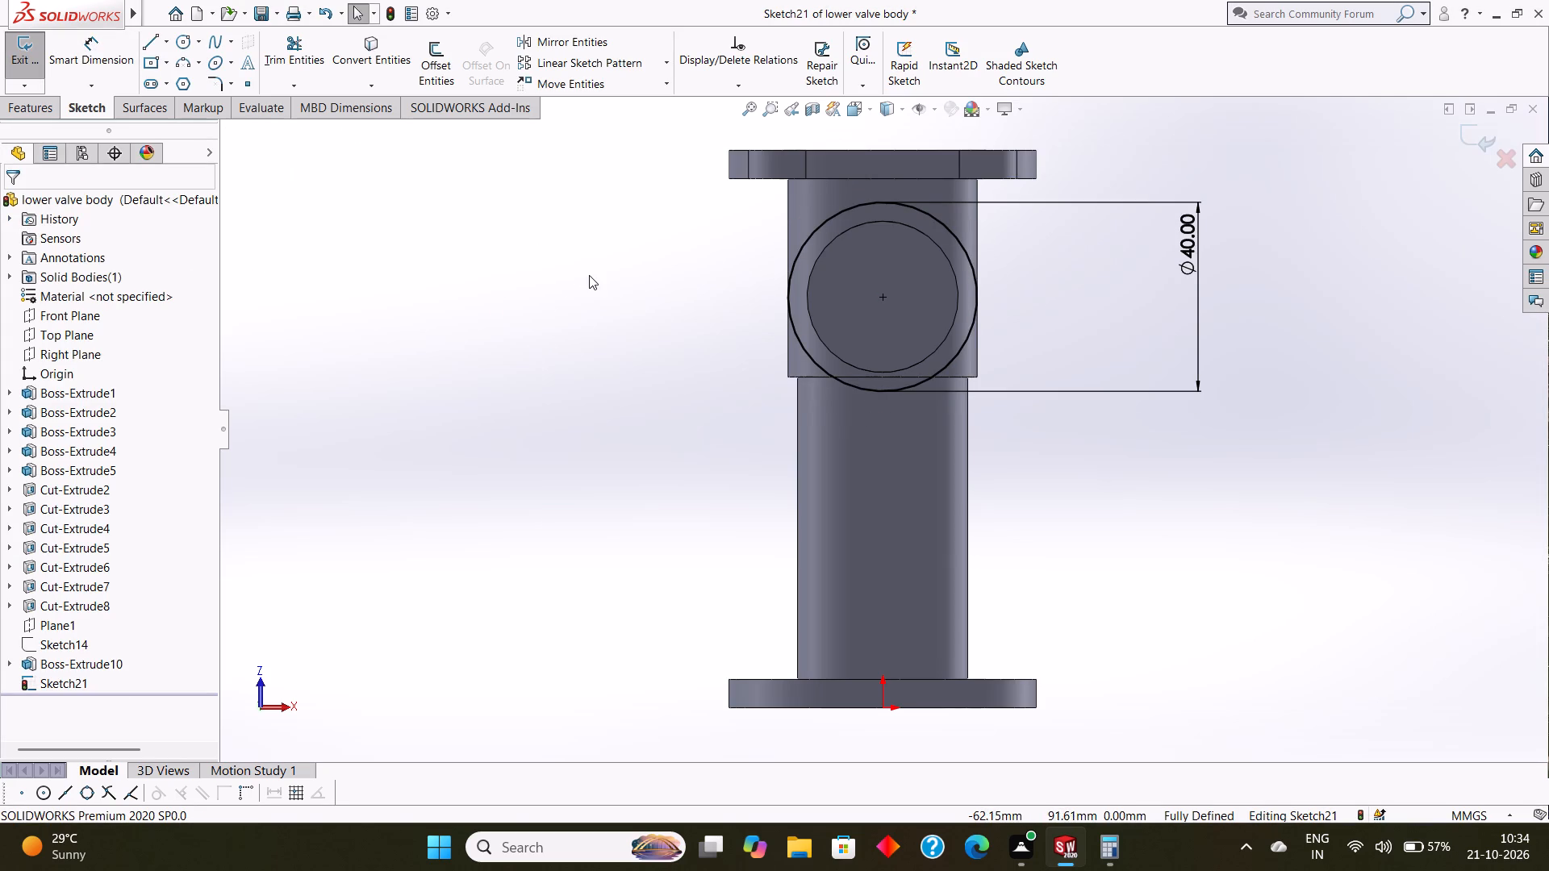
# Draw two horizontal construction centerlines, each 26 mm long, from the circle's center outward to either side.
pyautogui.click(169, 43)
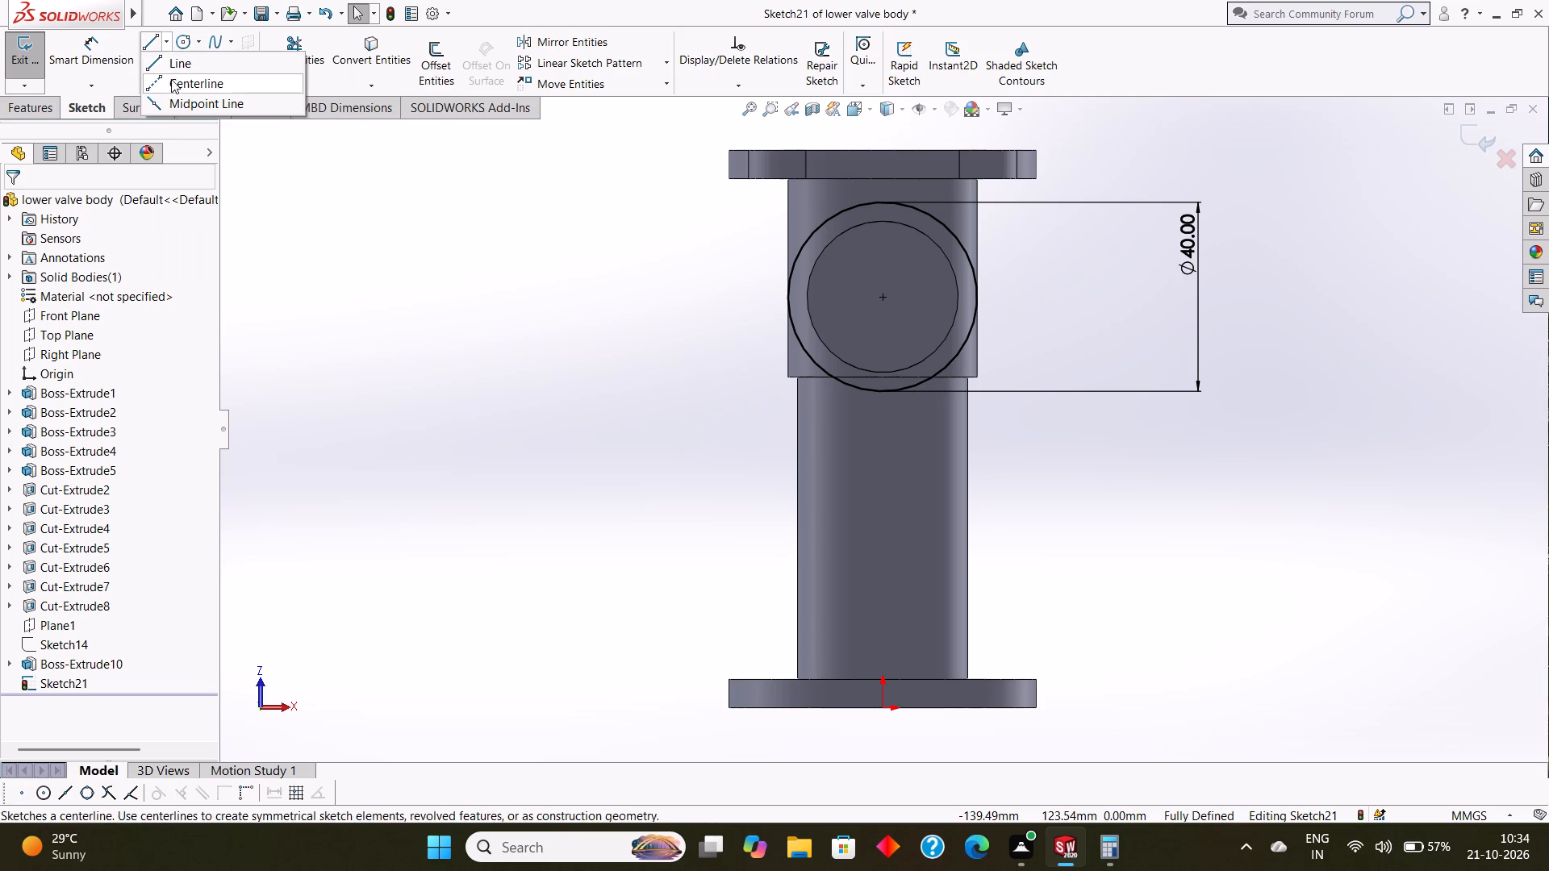
pyautogui.click(173, 81)
pyautogui.click(887, 297)
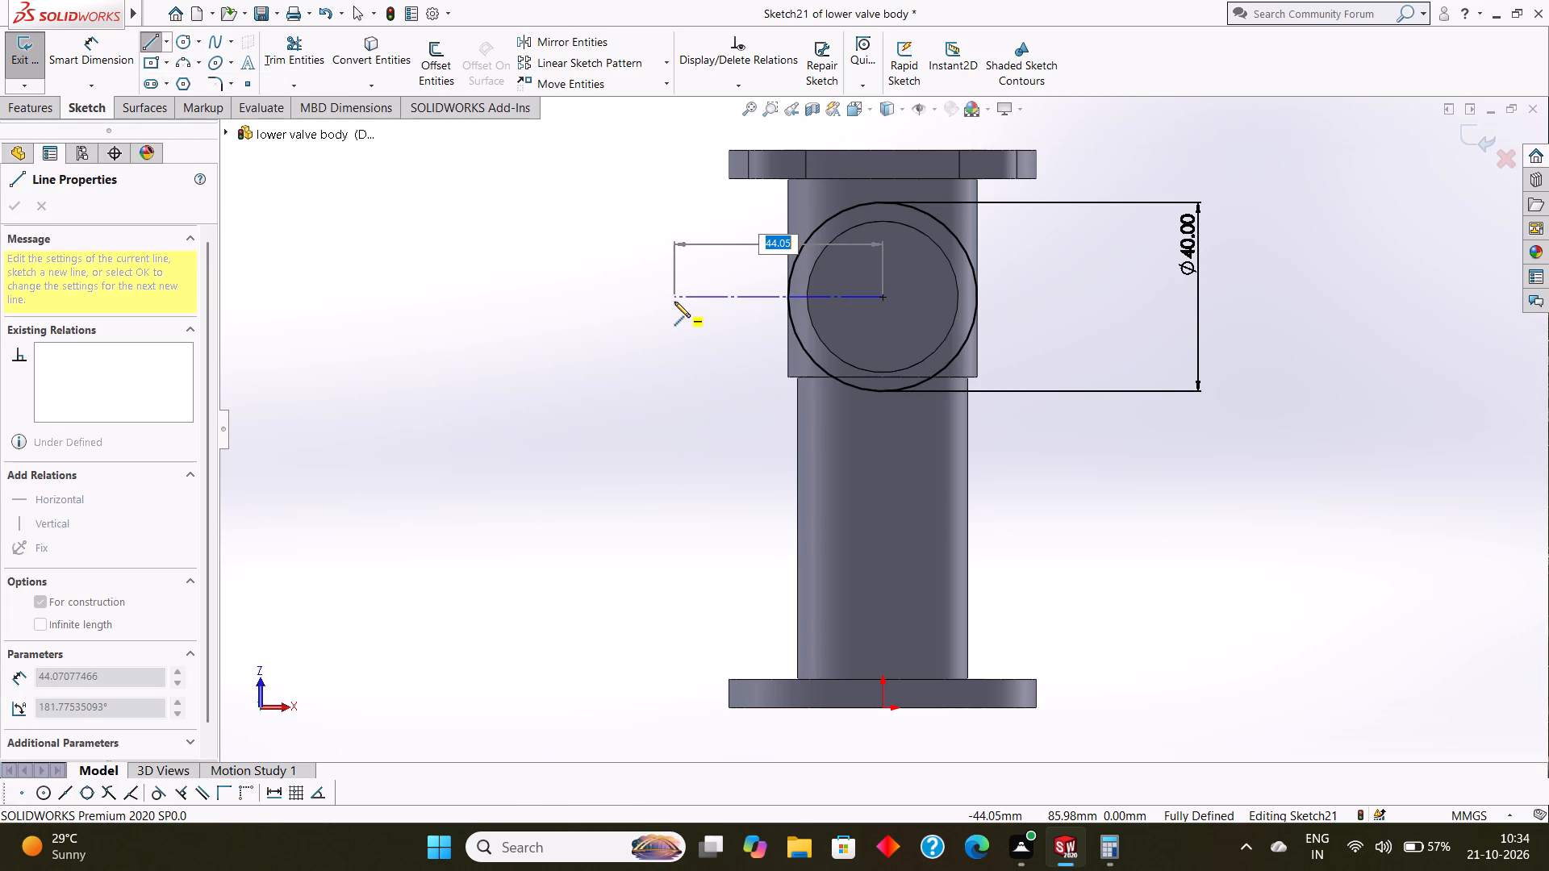
pyautogui.write('26')
pyautogui.press('Return')
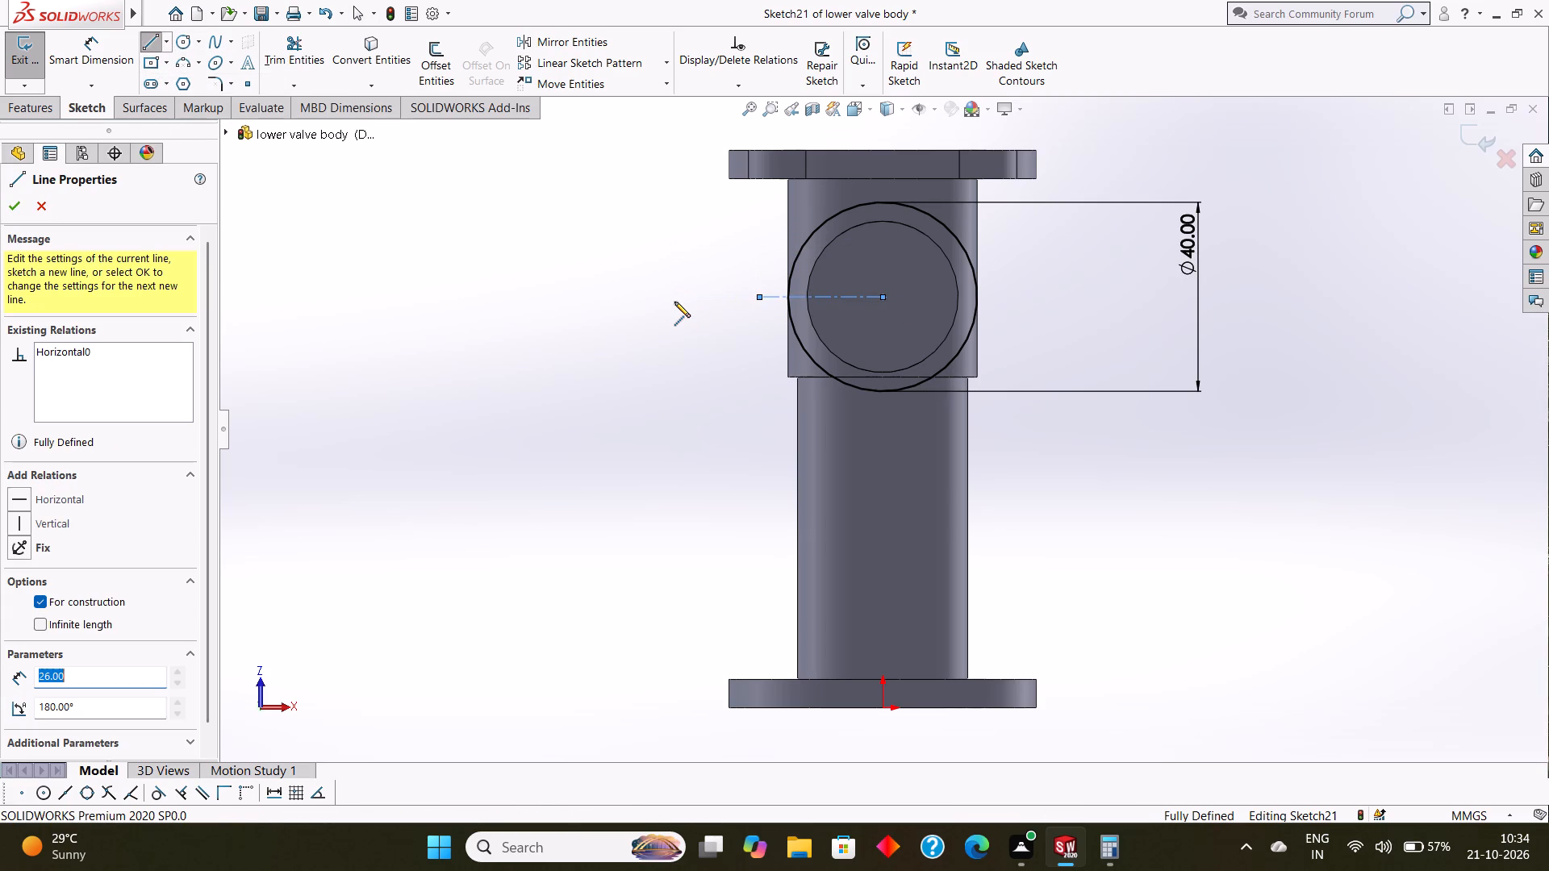
pyautogui.press('Escape')
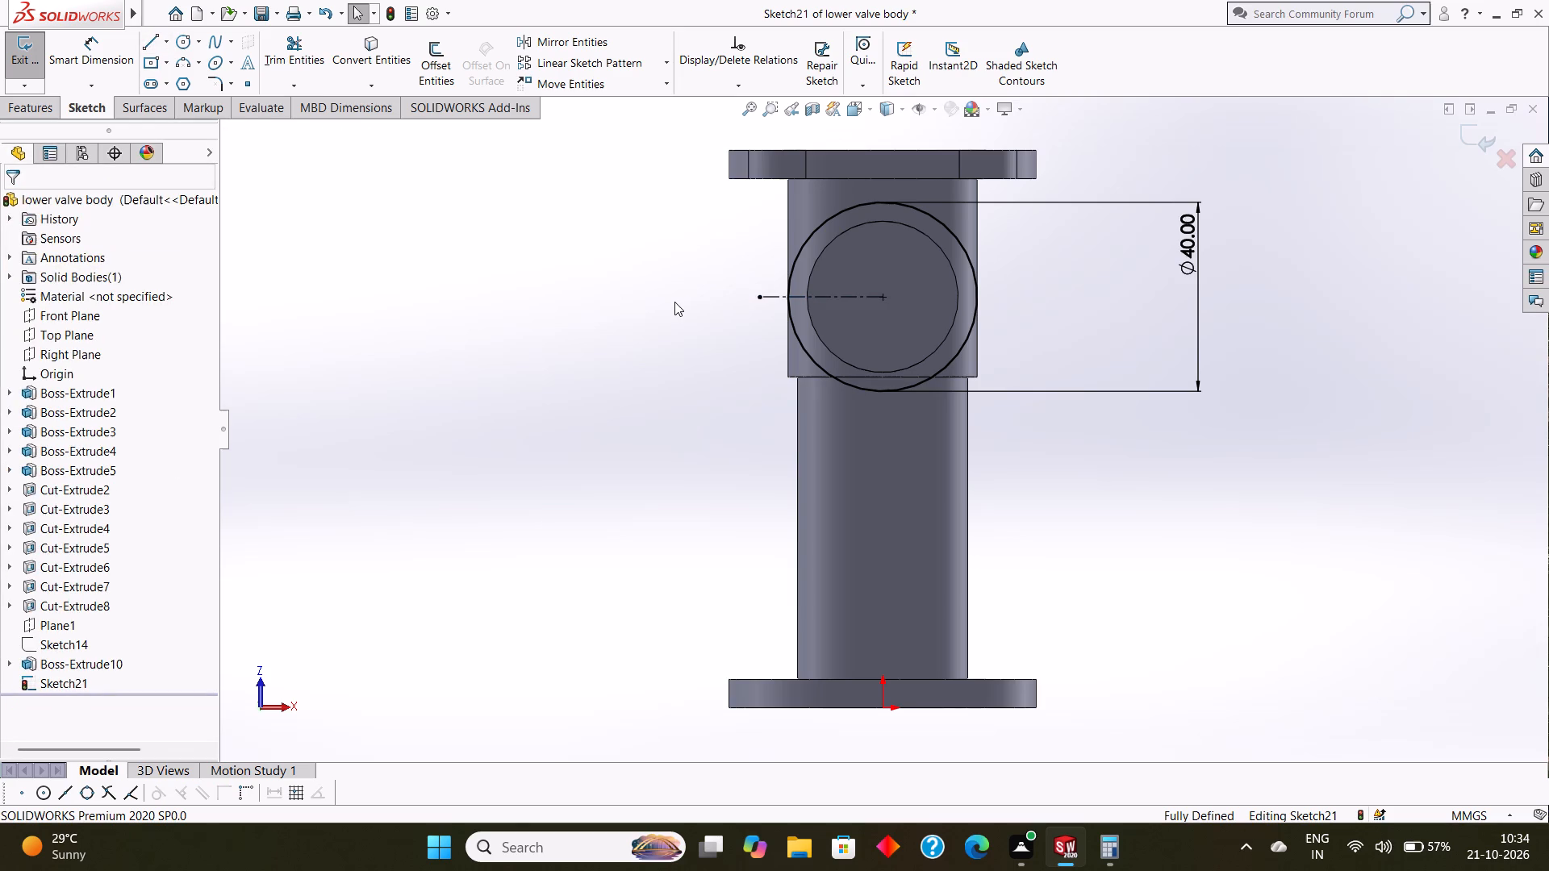
pyautogui.press('Return')
pyautogui.click(883, 300)
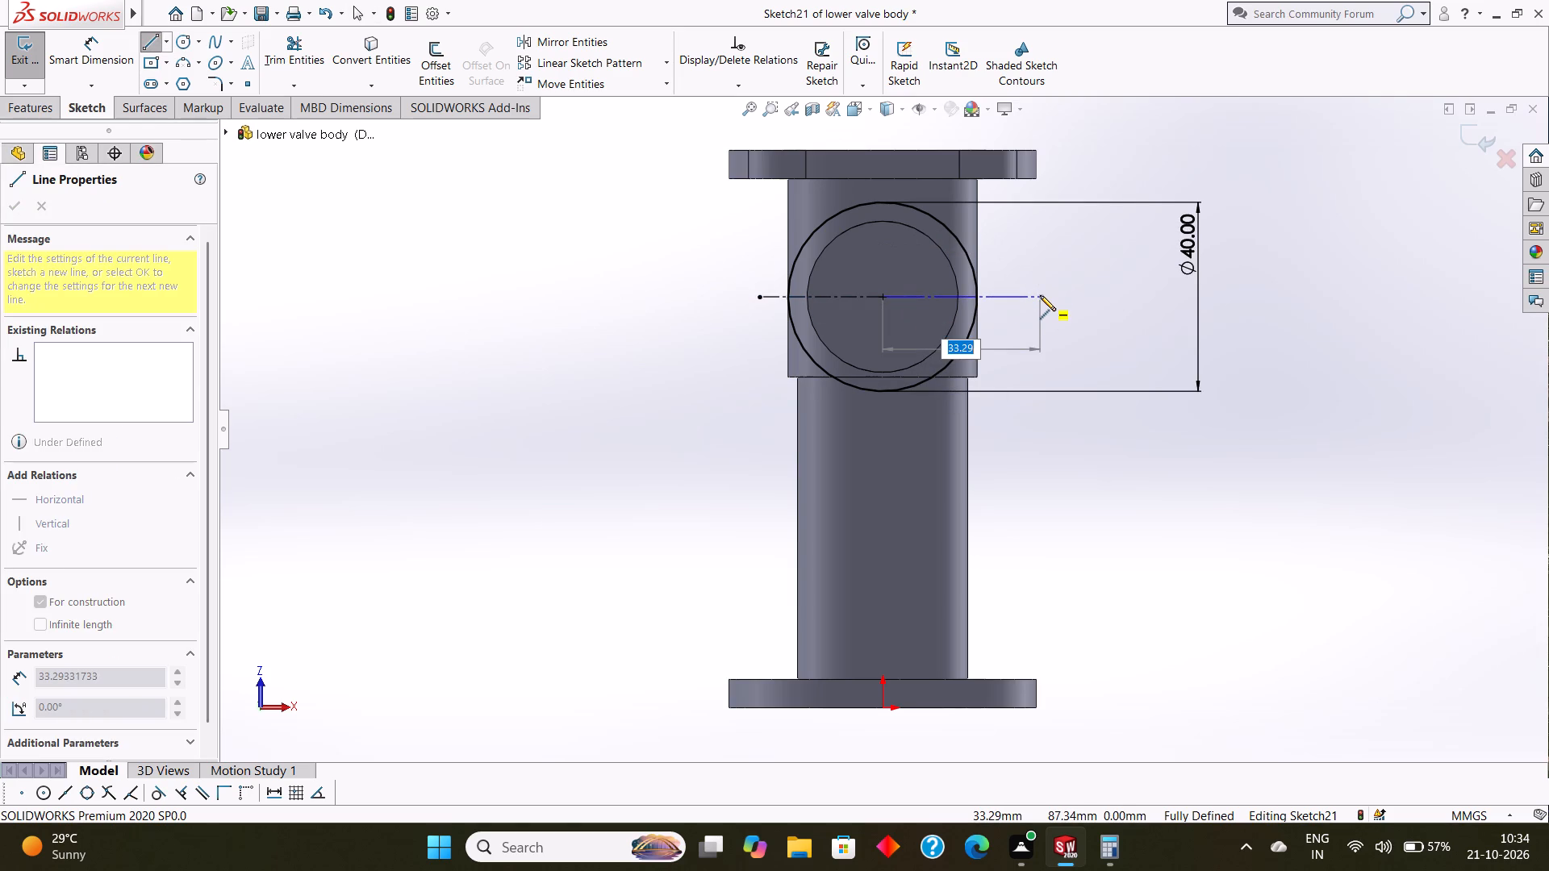
pyautogui.write('26')
pyautogui.press('Return')
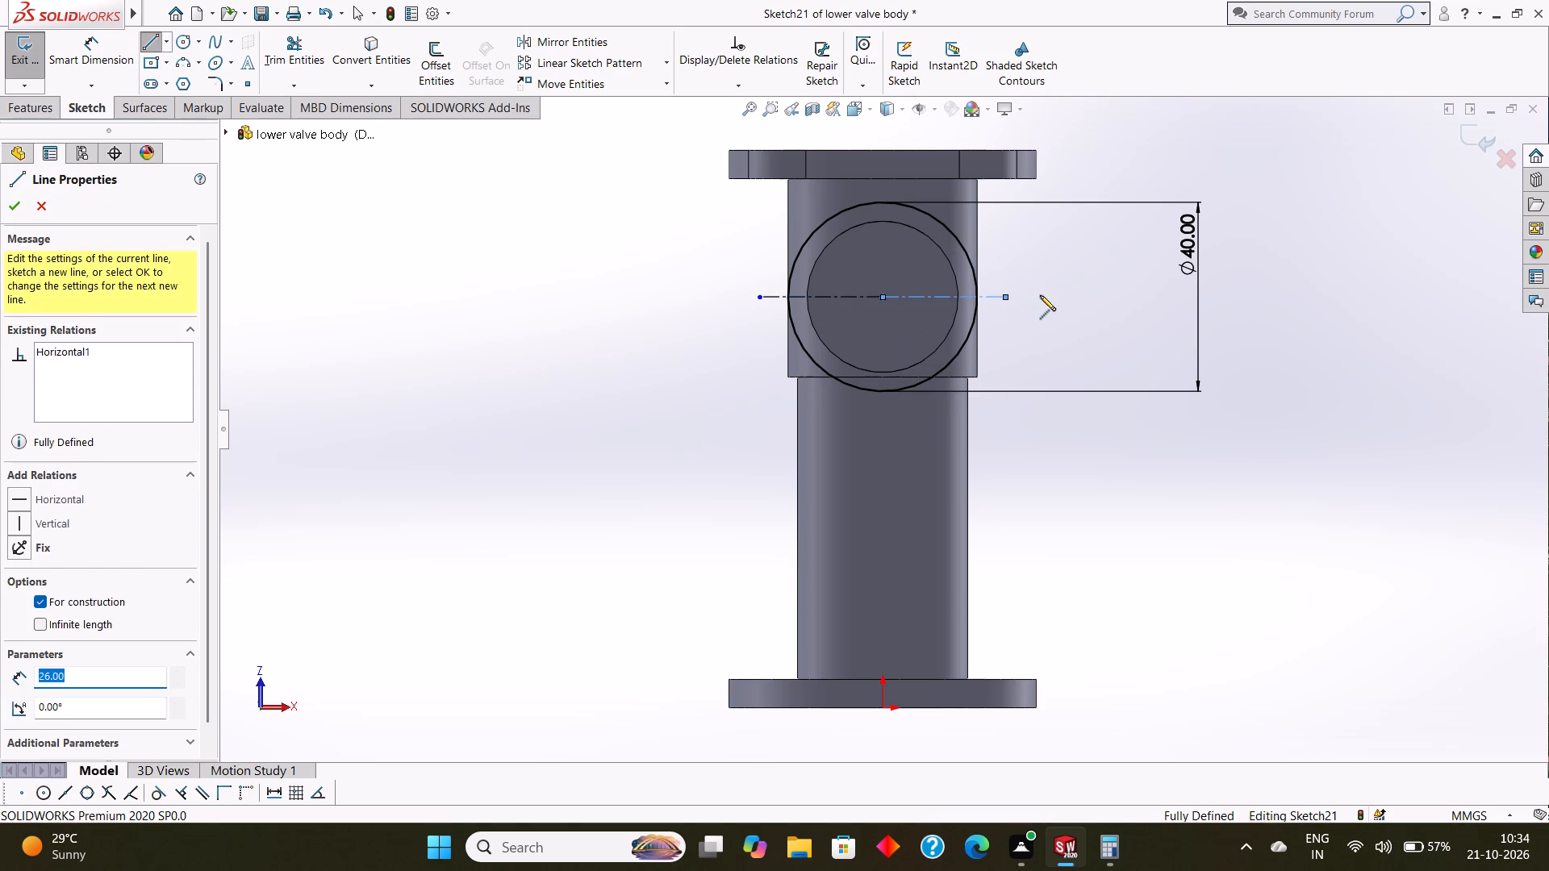
pyautogui.press('Escape')
pyautogui.press('Escape')
# Sketch a circle of 10 mm radius centered on the left end of the horizontal centerline.
pyautogui.click(182, 40)
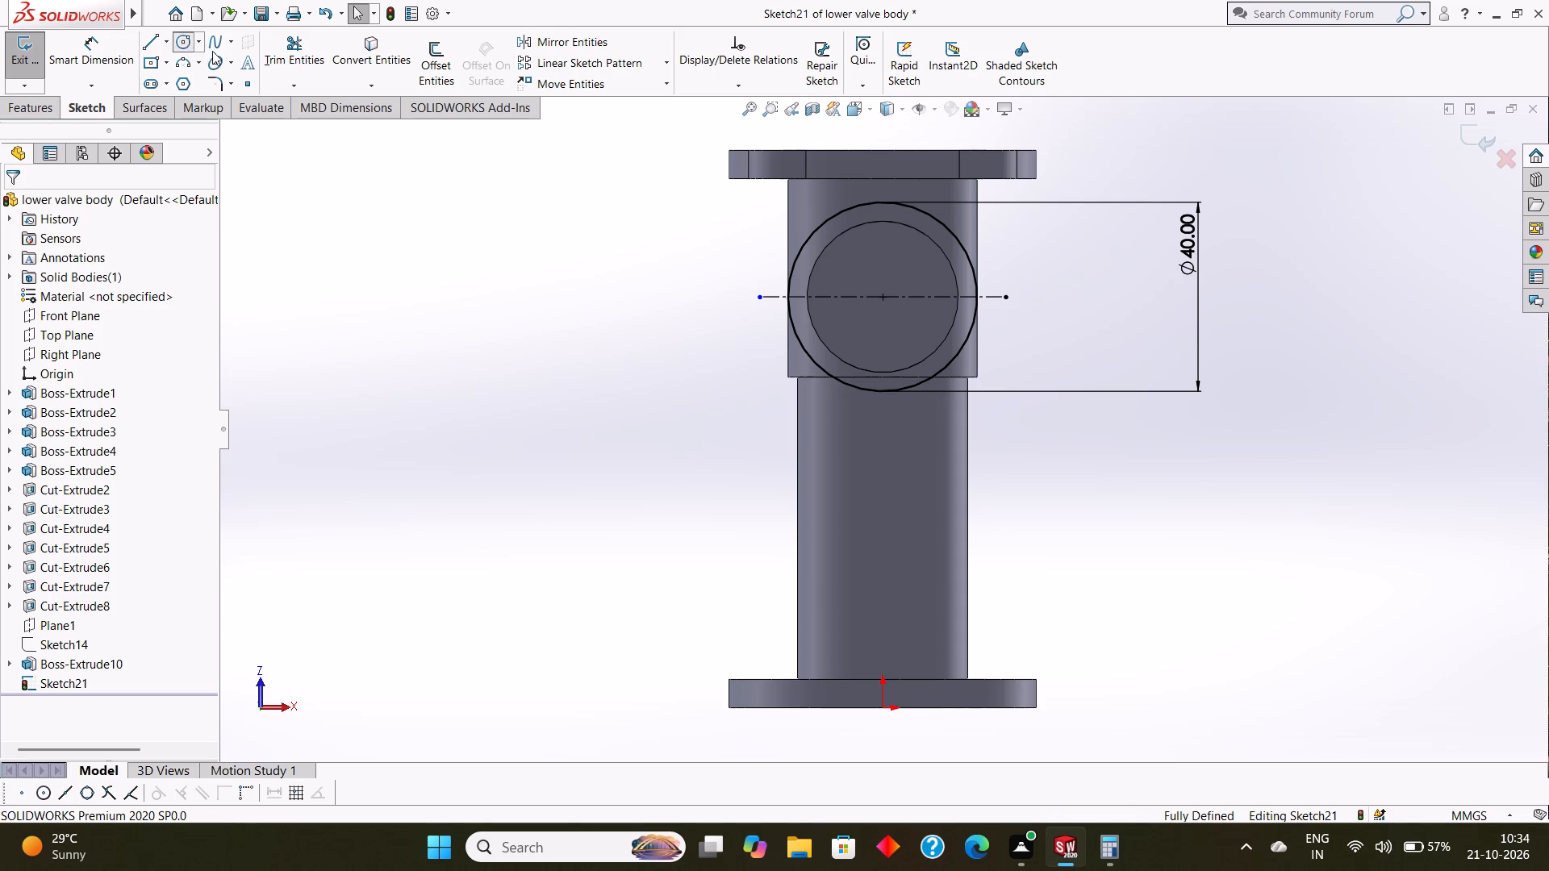
pyautogui.click(761, 298)
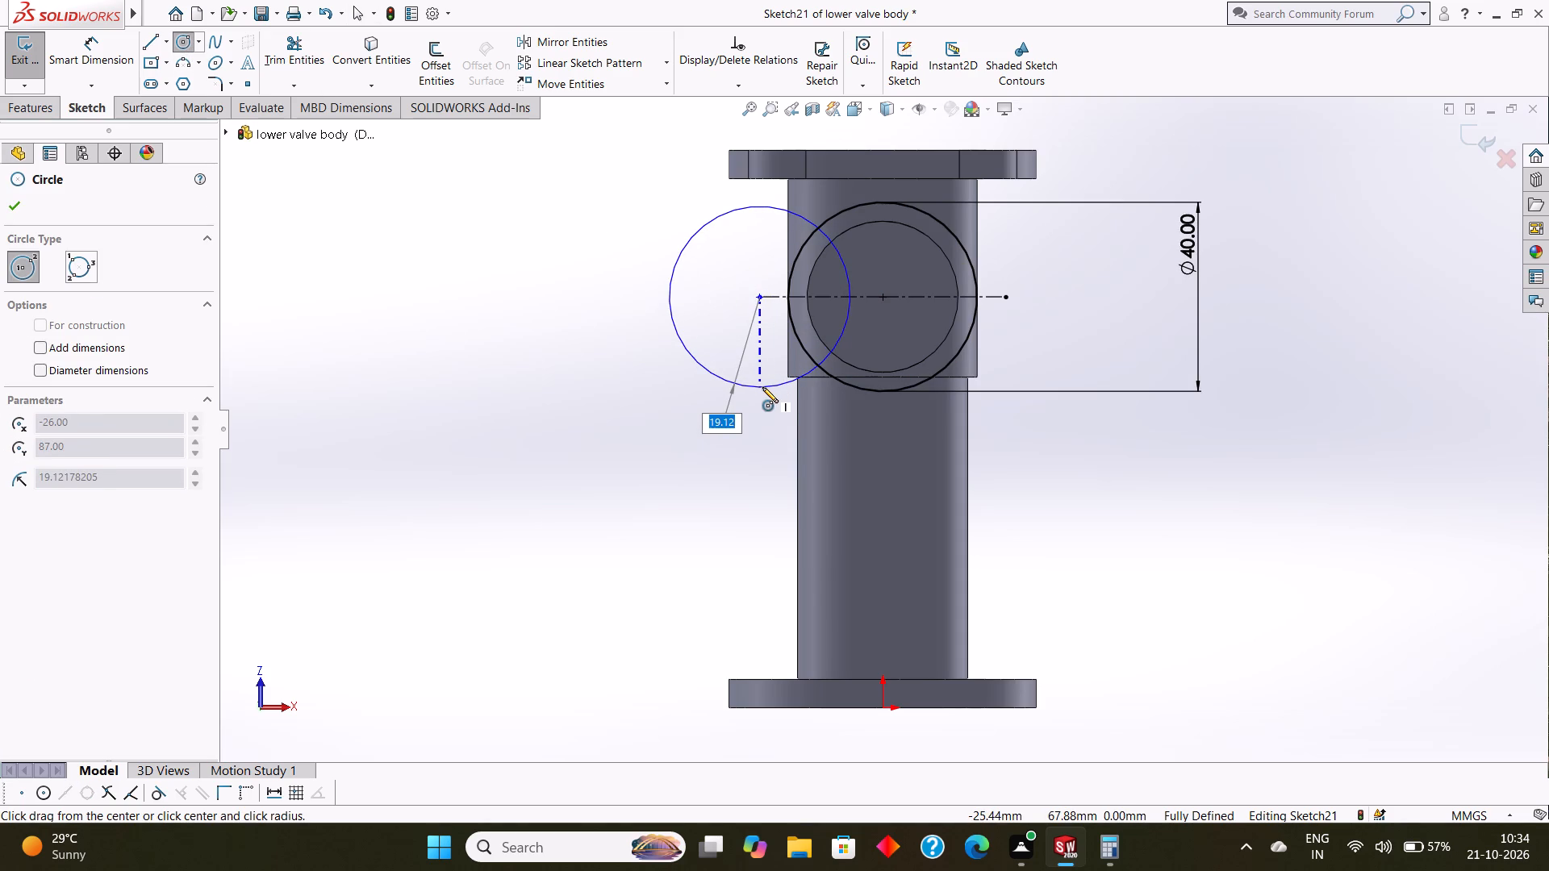
pyautogui.press('1')
pyautogui.press('0')
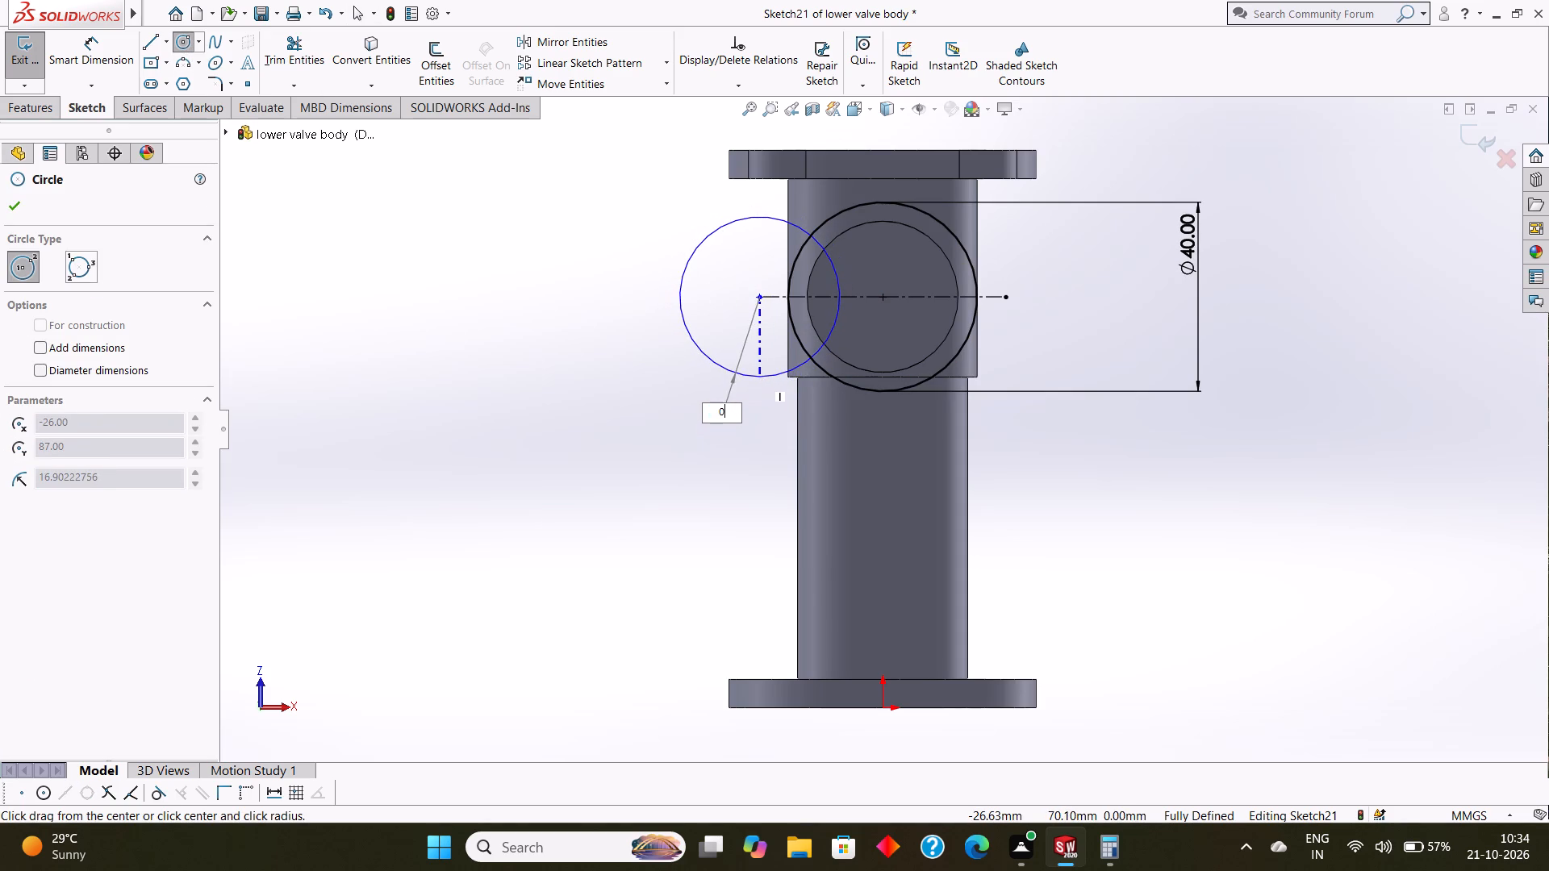
pyautogui.press('Return')
pyautogui.click(921, 335)
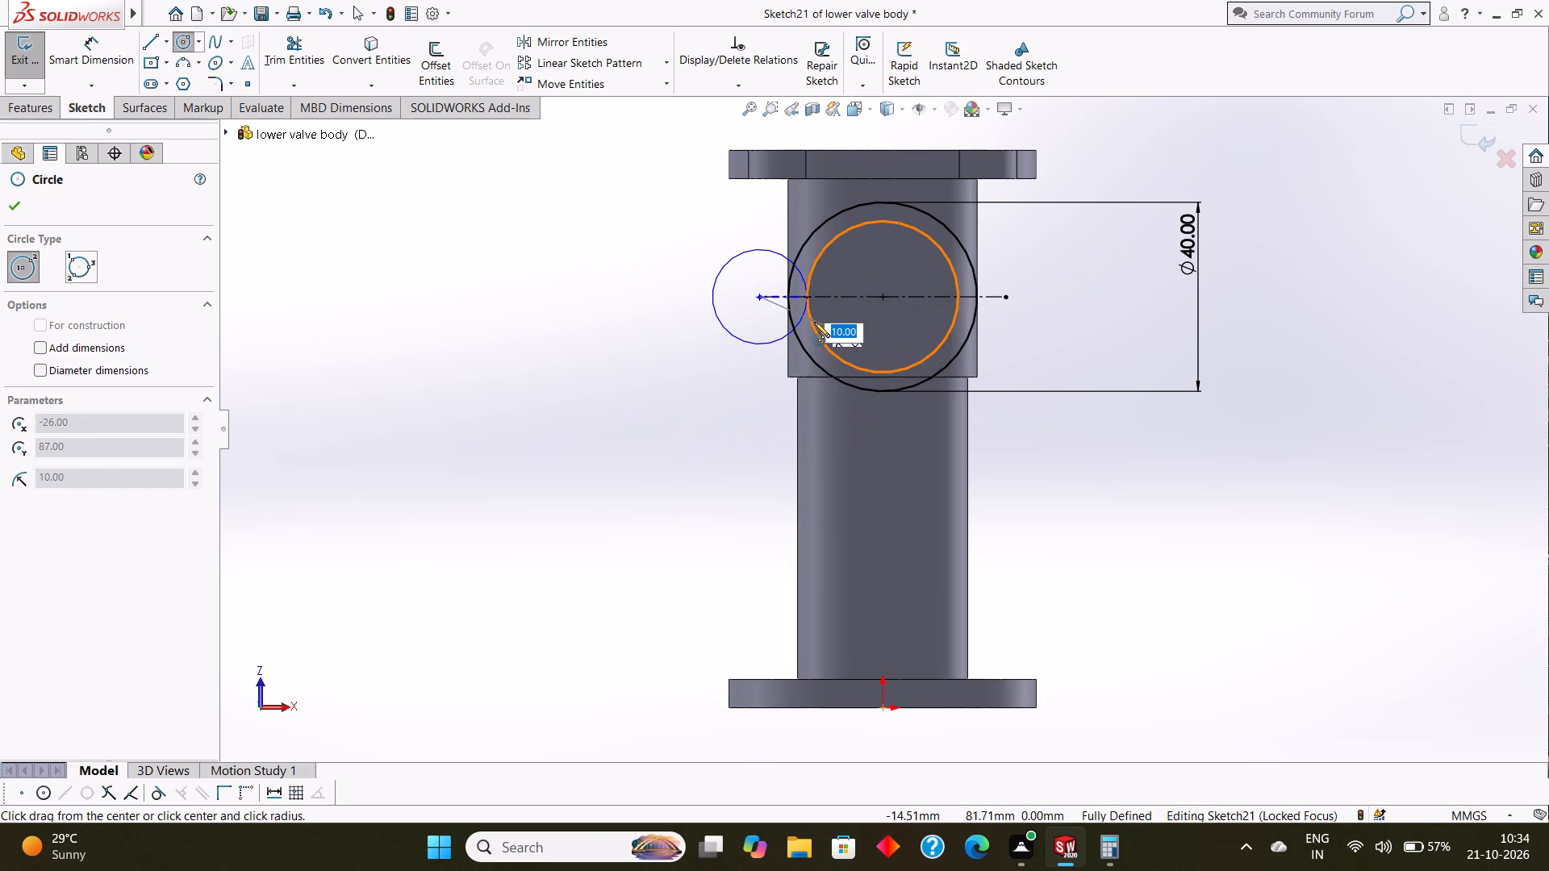
pyautogui.press('BackSpace')
pyautogui.write('10')
pyautogui.press('Return')
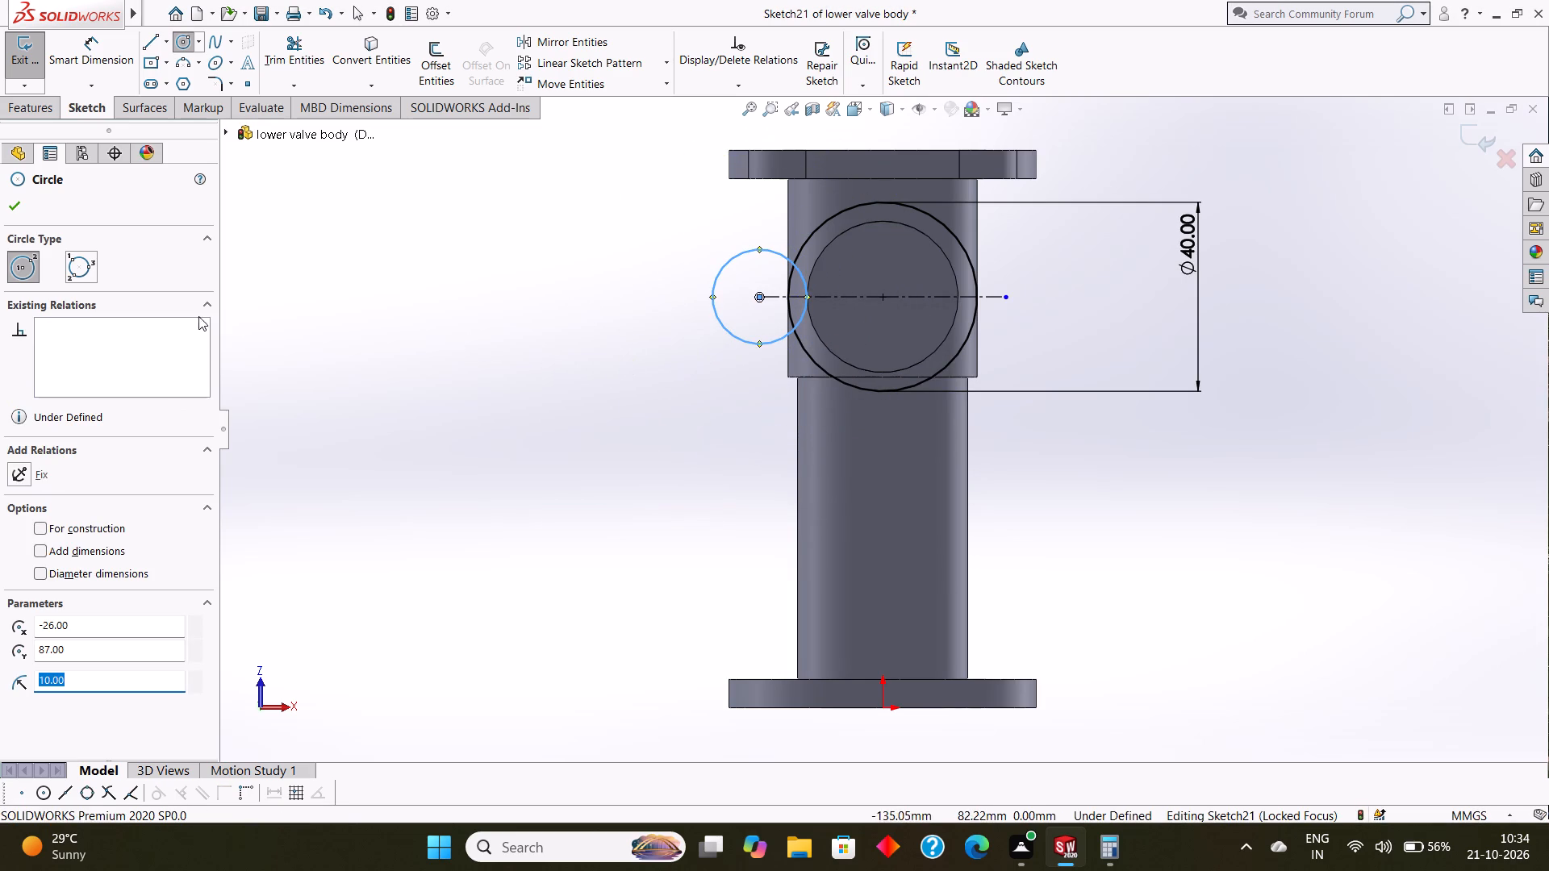
# Sketch a matching circle of 10 mm radius centered on the right end of the horizontal centerline.
pyautogui.click(1006, 299)
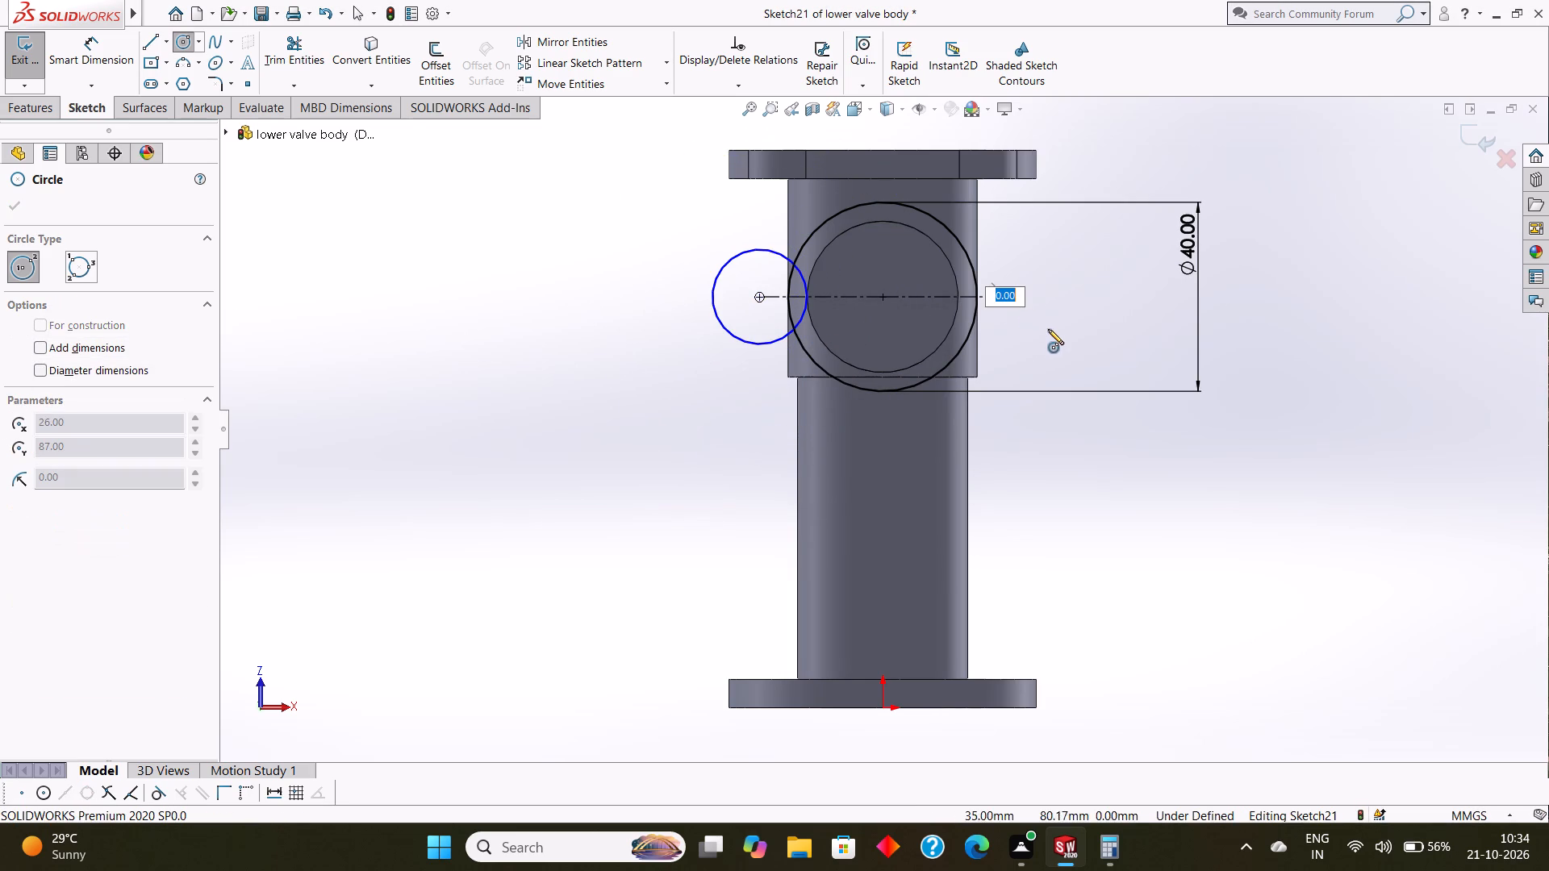
pyautogui.press('Escape')
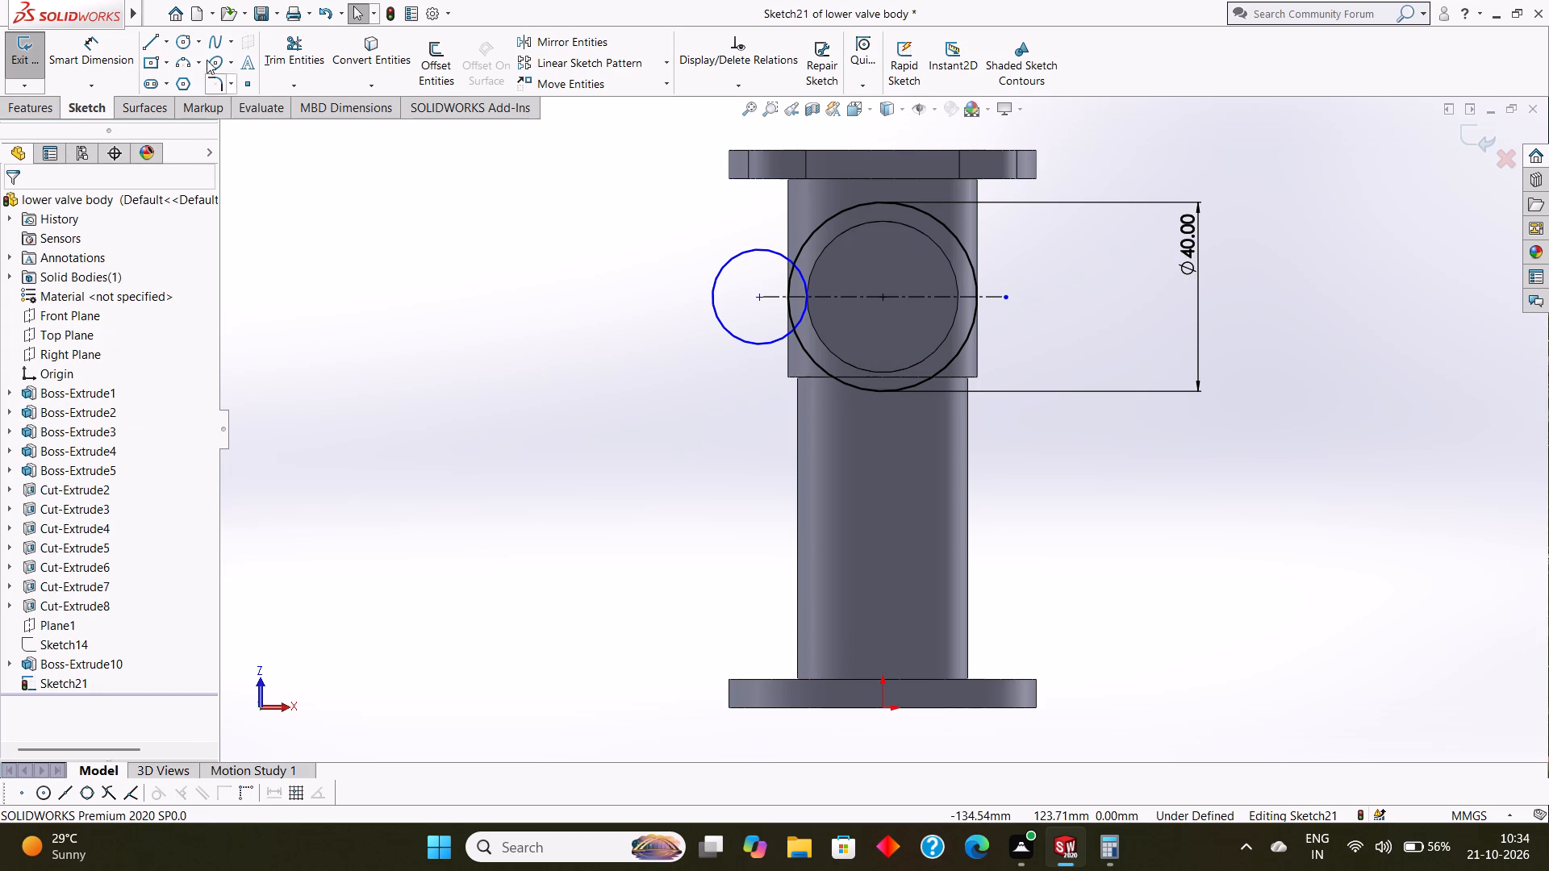
pyautogui.click(183, 38)
pyautogui.moveTo(1005, 294); pyautogui.dragTo(1029, 321)
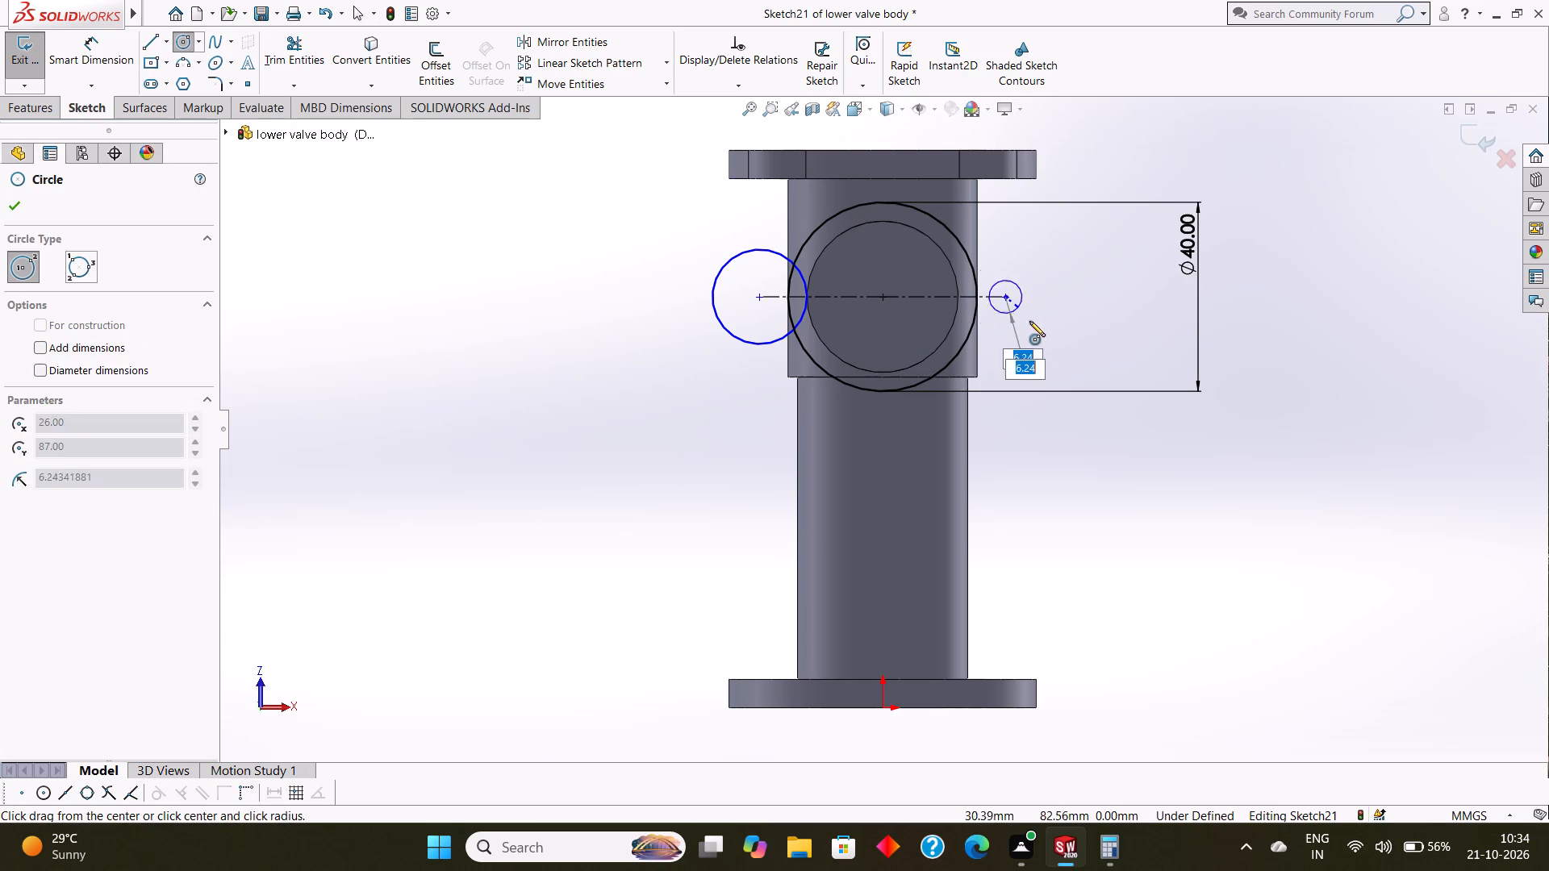
pyautogui.moveTo(1029, 321); pyautogui.dragTo(1039, 335)
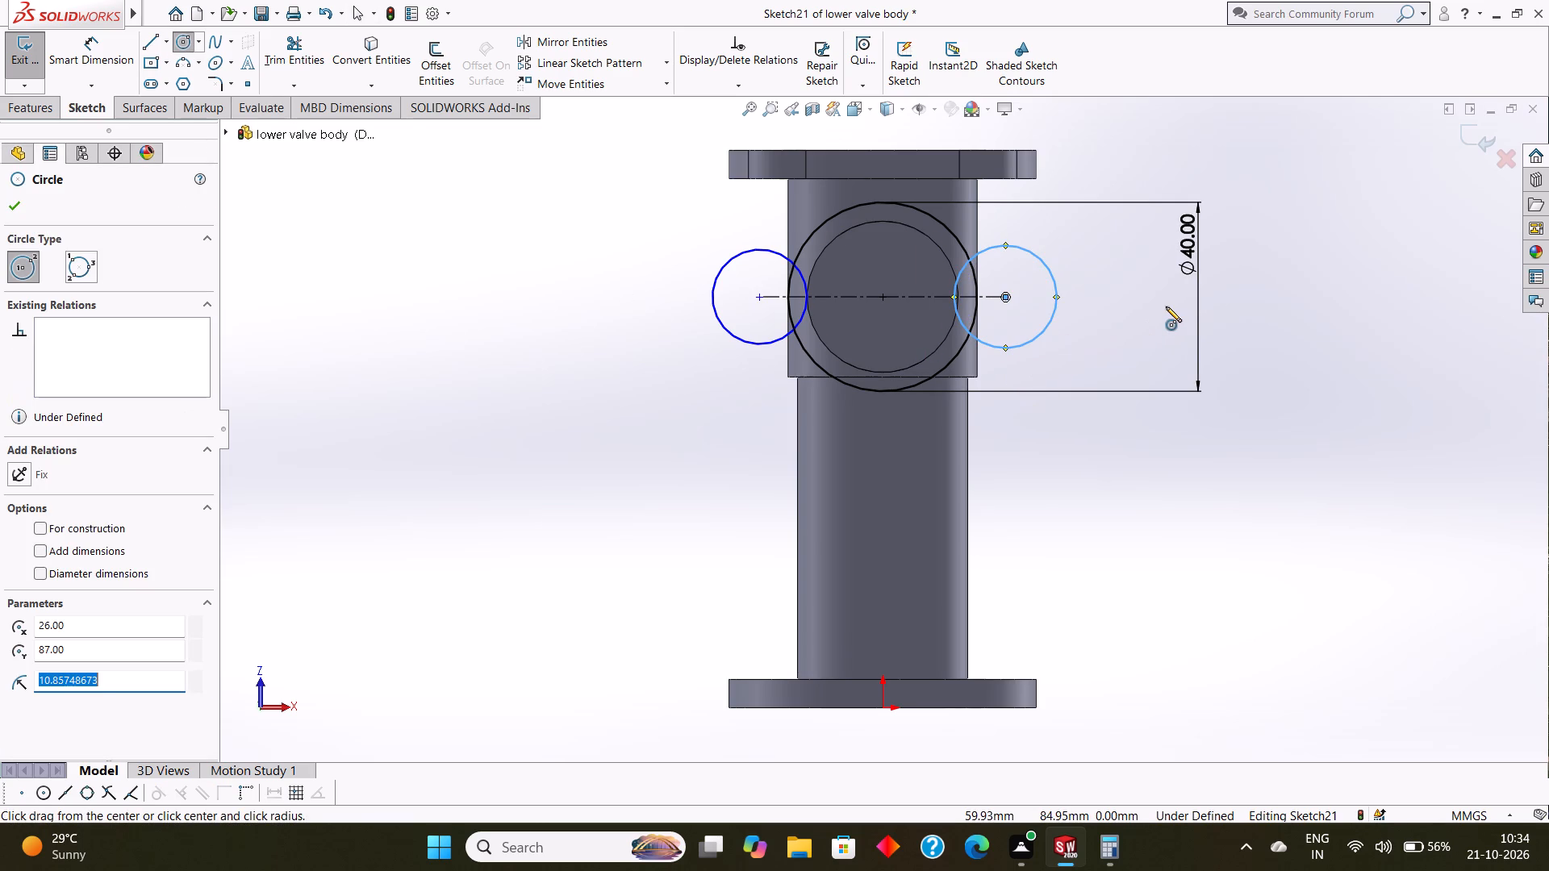
pyautogui.press('BackSpace')
pyautogui.write('10')
pyautogui.press('Return')
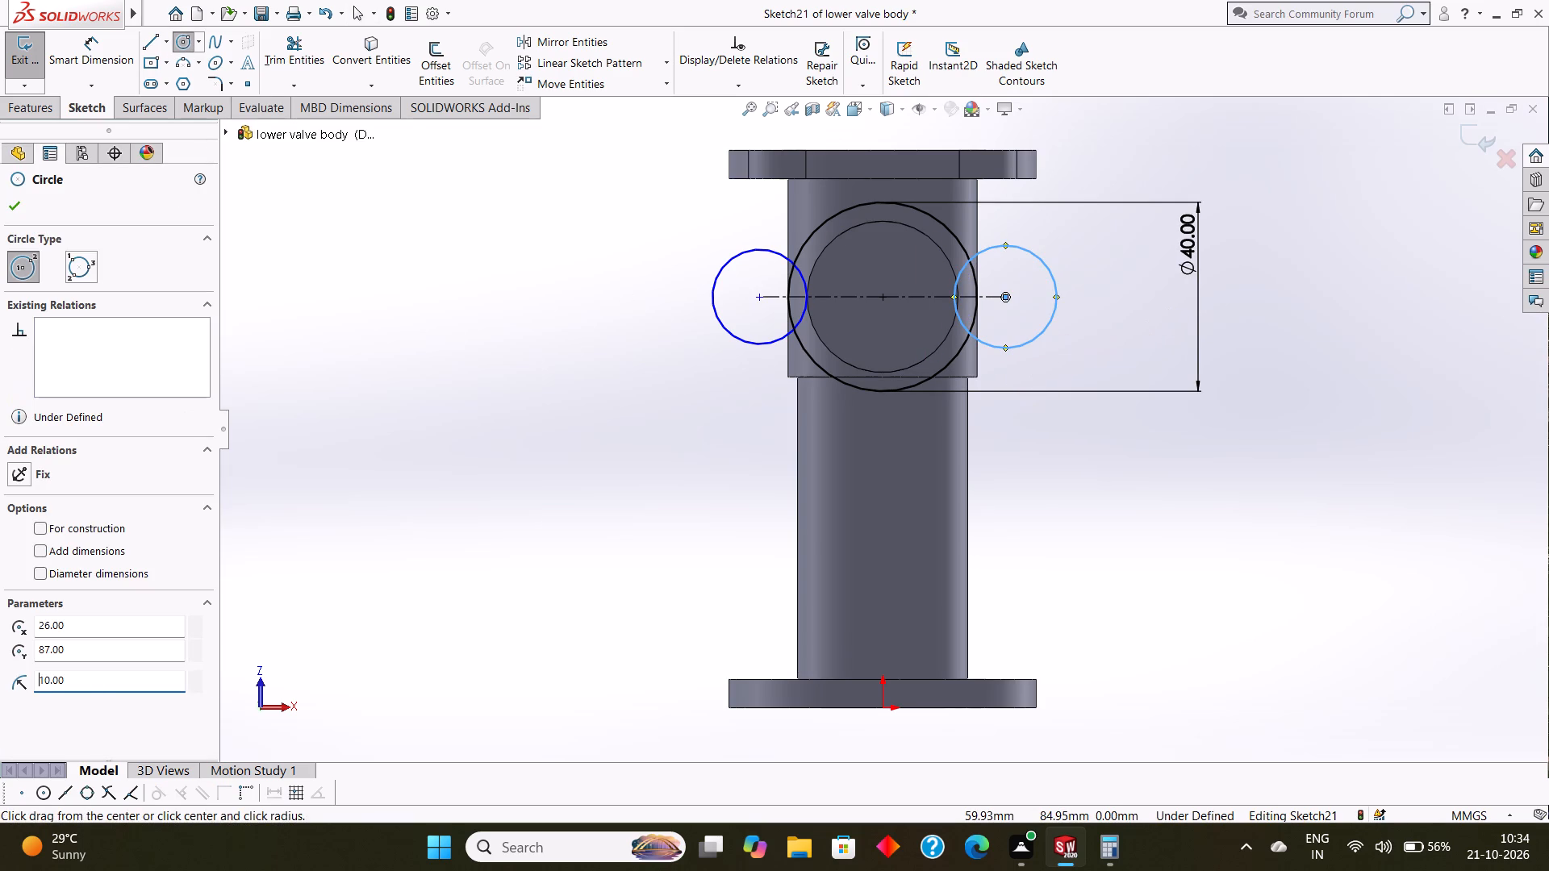
pyautogui.click(13, 198)
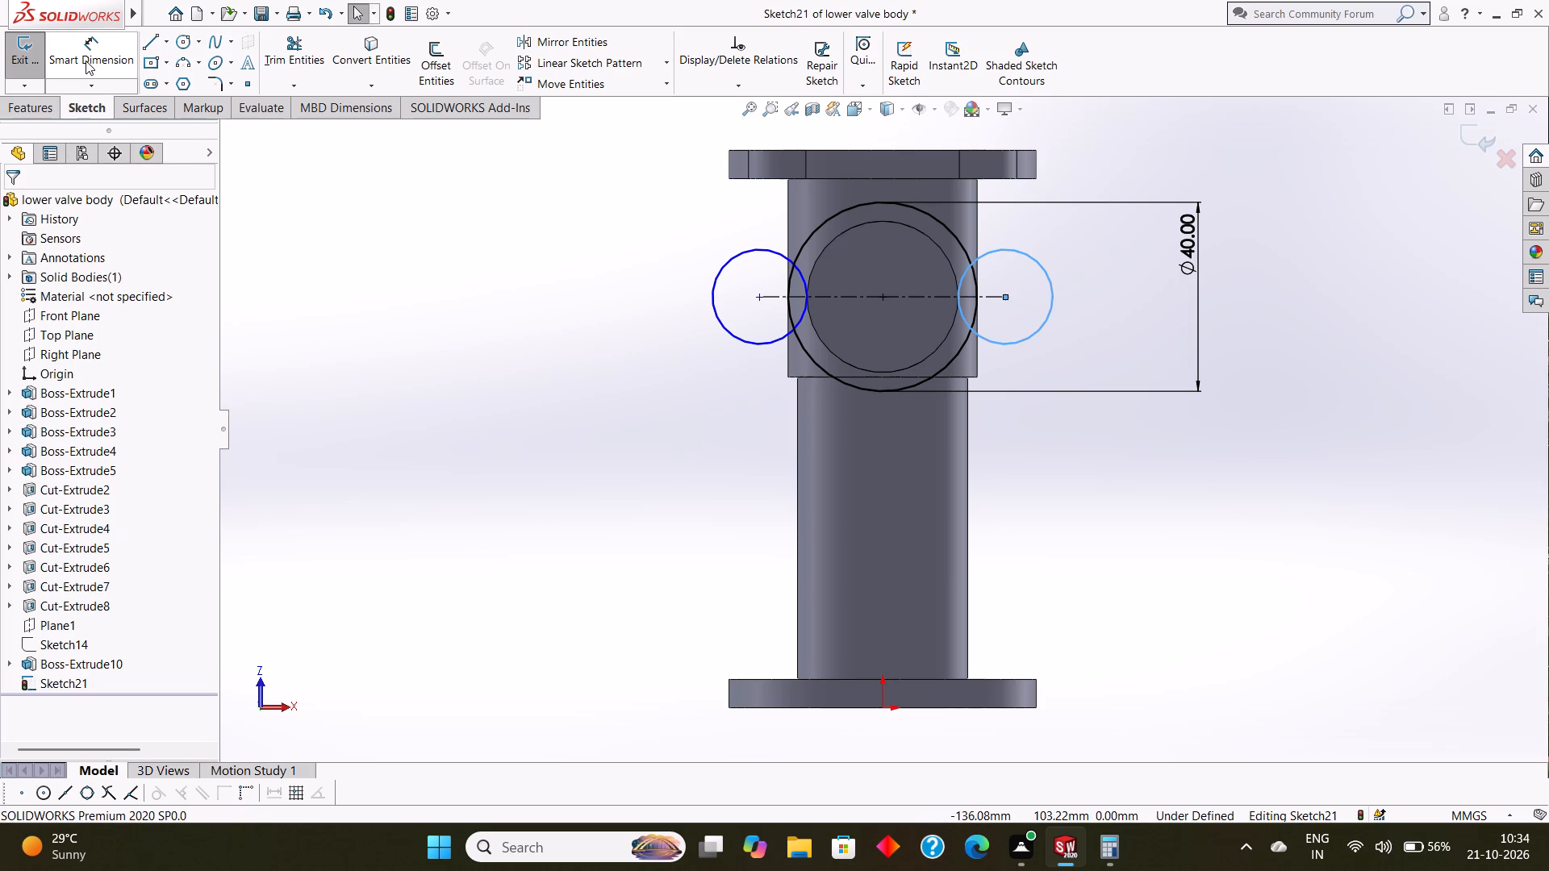
# Dimension the left and right end circles to a diameter of 20 mm each.
pyautogui.click(86, 60)
pyautogui.moveTo(729, 261); pyautogui.dragTo(720, 261)
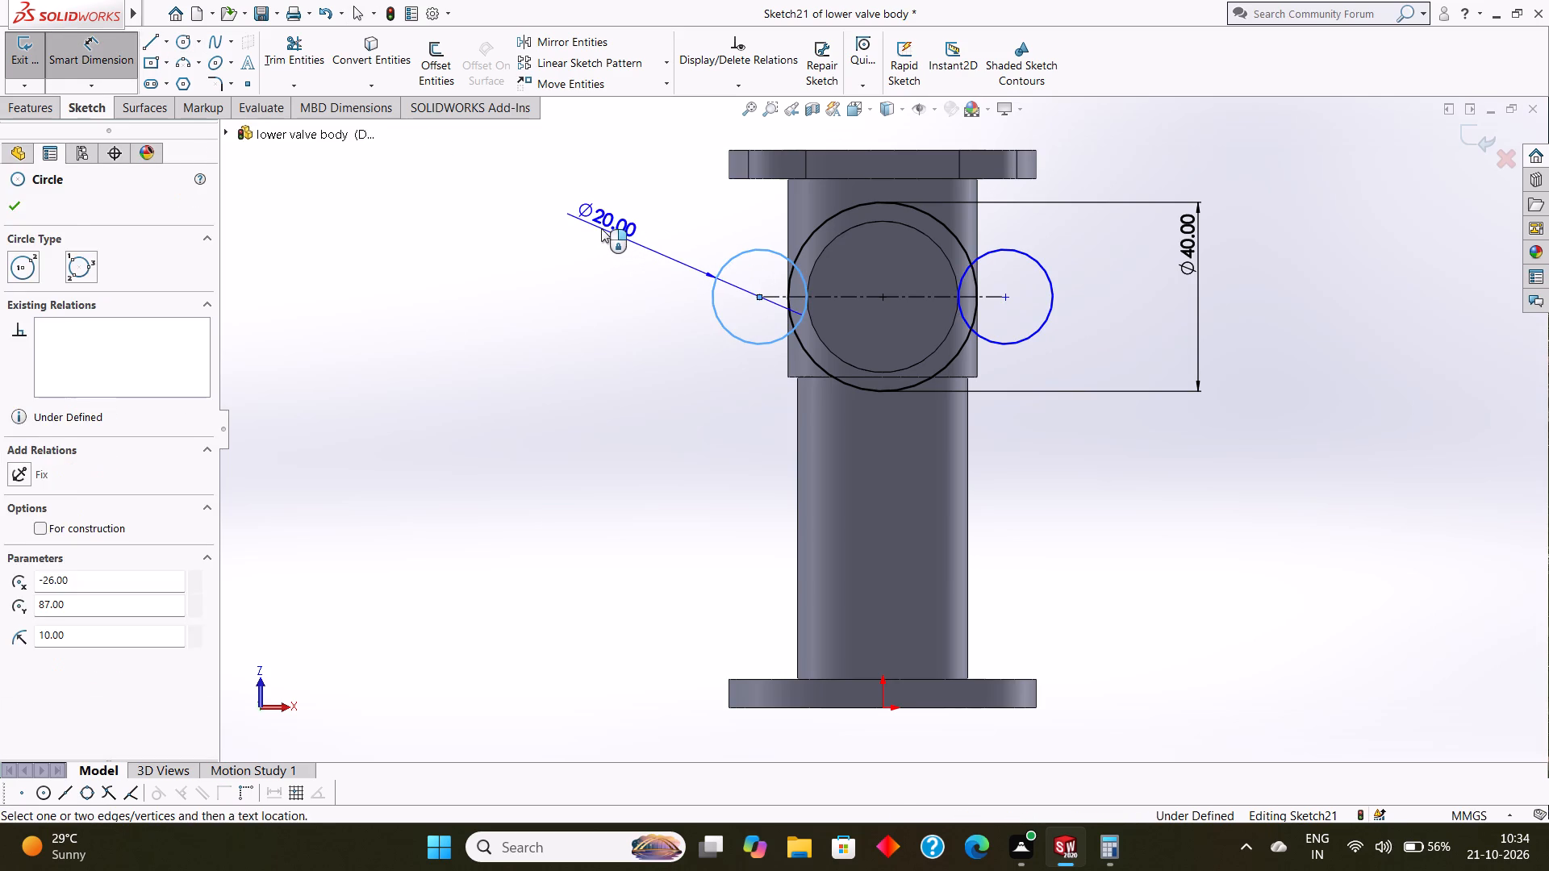
pyautogui.click(601, 228)
pyautogui.click(524, 210)
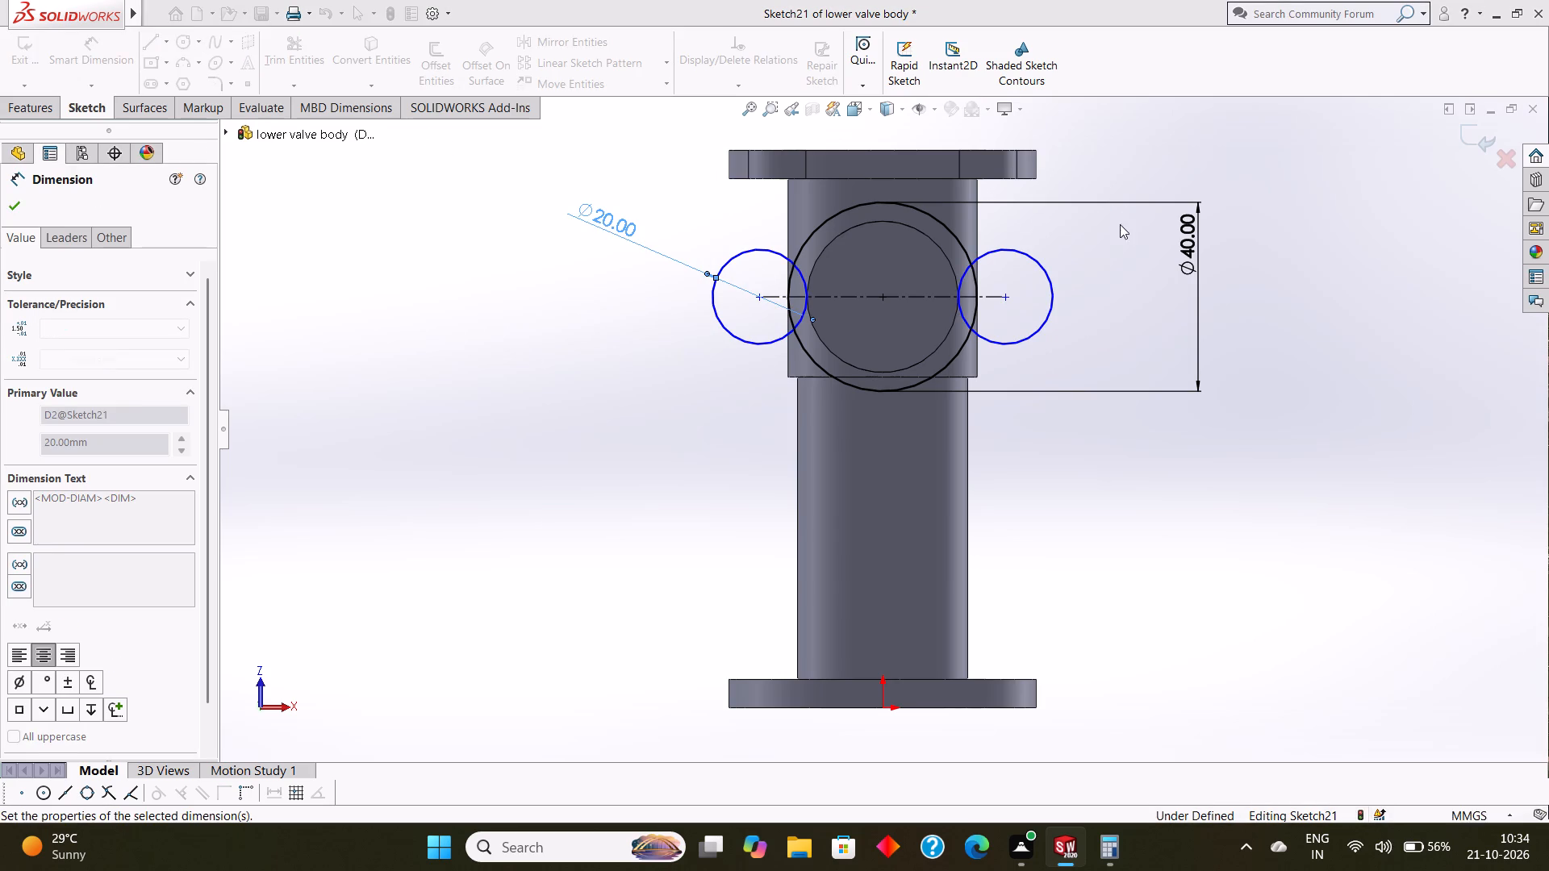
pyautogui.click(1035, 256)
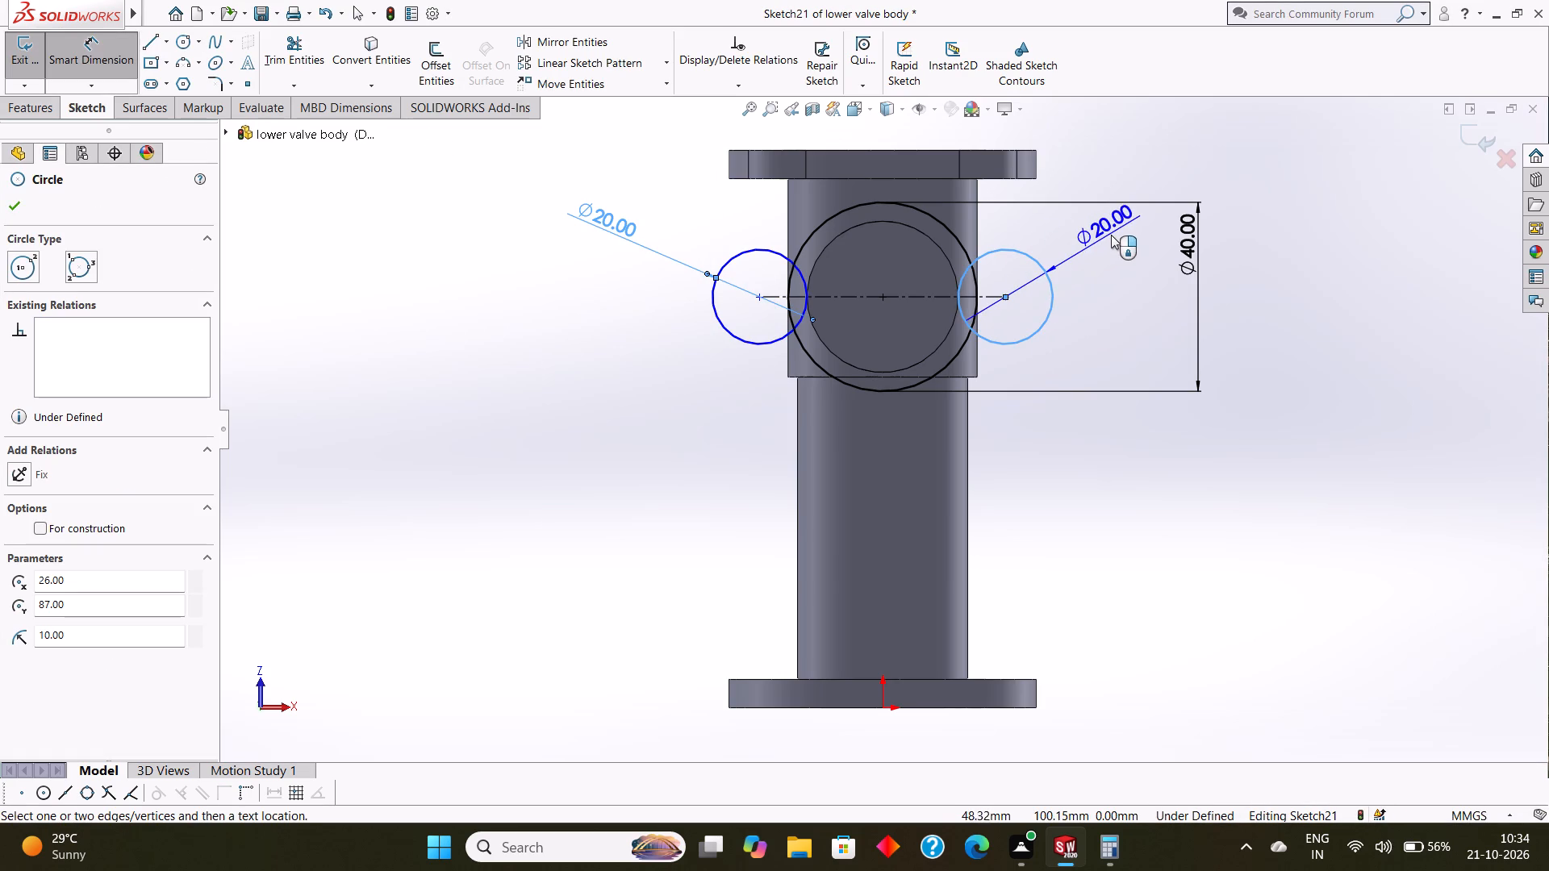
pyautogui.click(1115, 234)
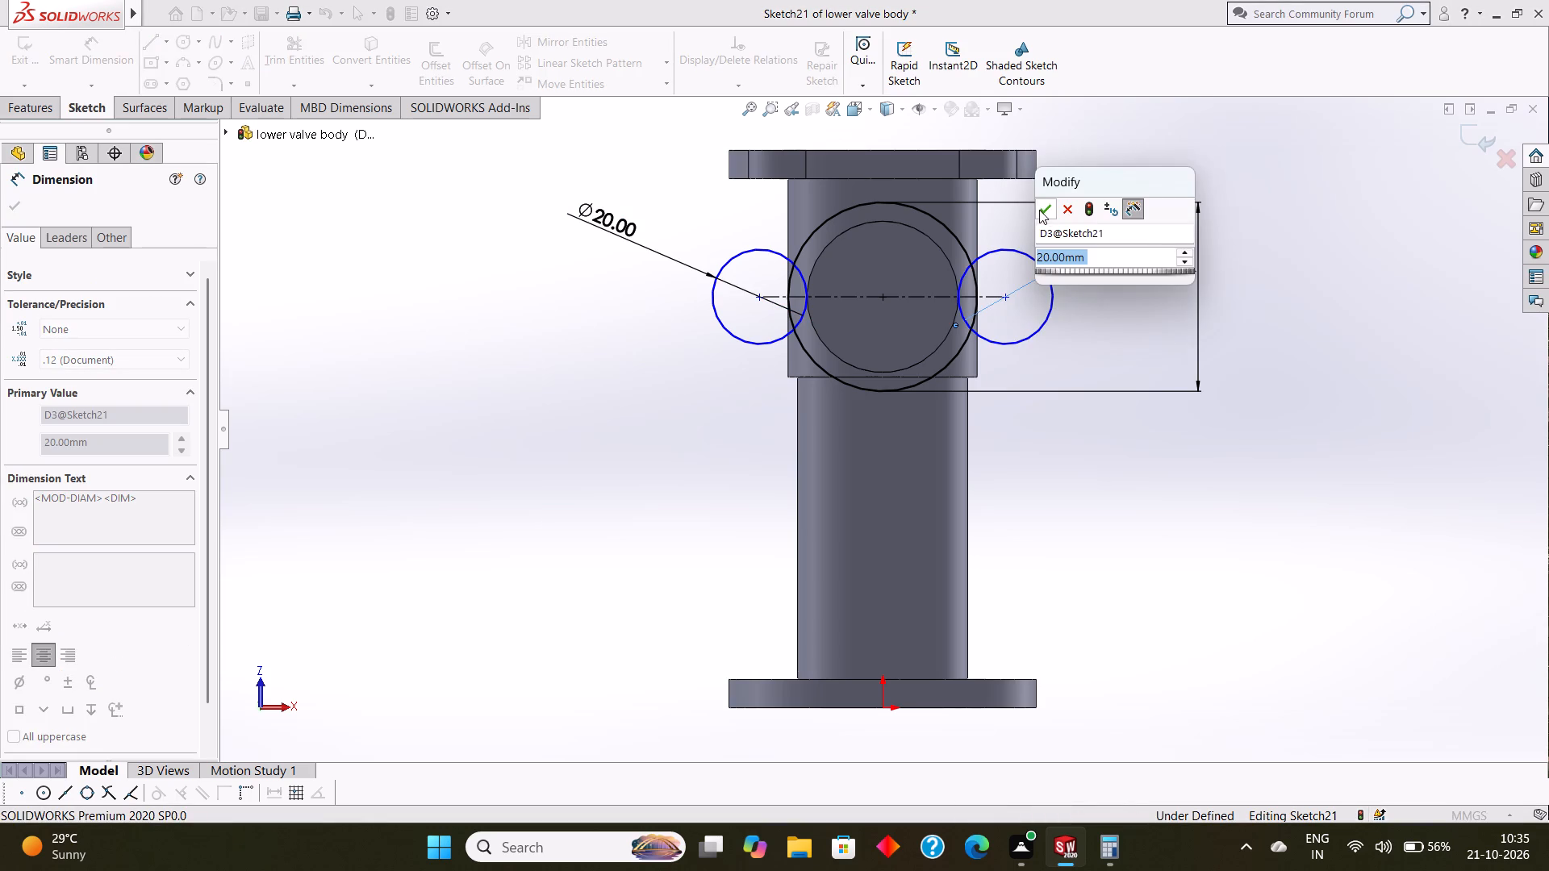
pyautogui.click(1039, 210)
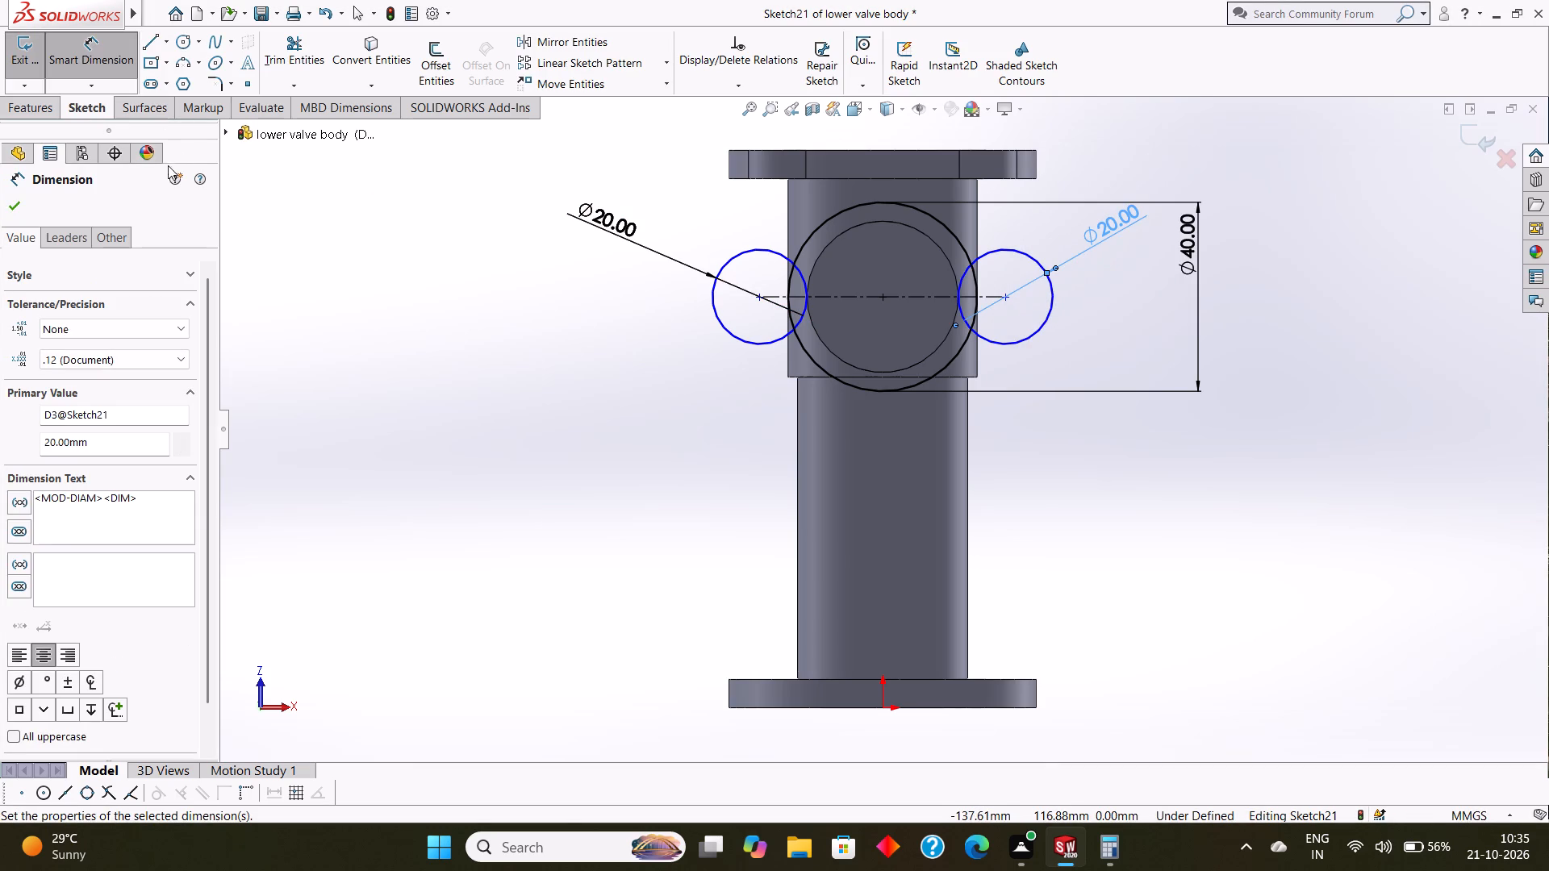
pyautogui.click(17, 203)
# Dimension the horizontal distance from the 40 mm circle's center to each end circle's center as 26 mm.
pyautogui.click(103, 48)
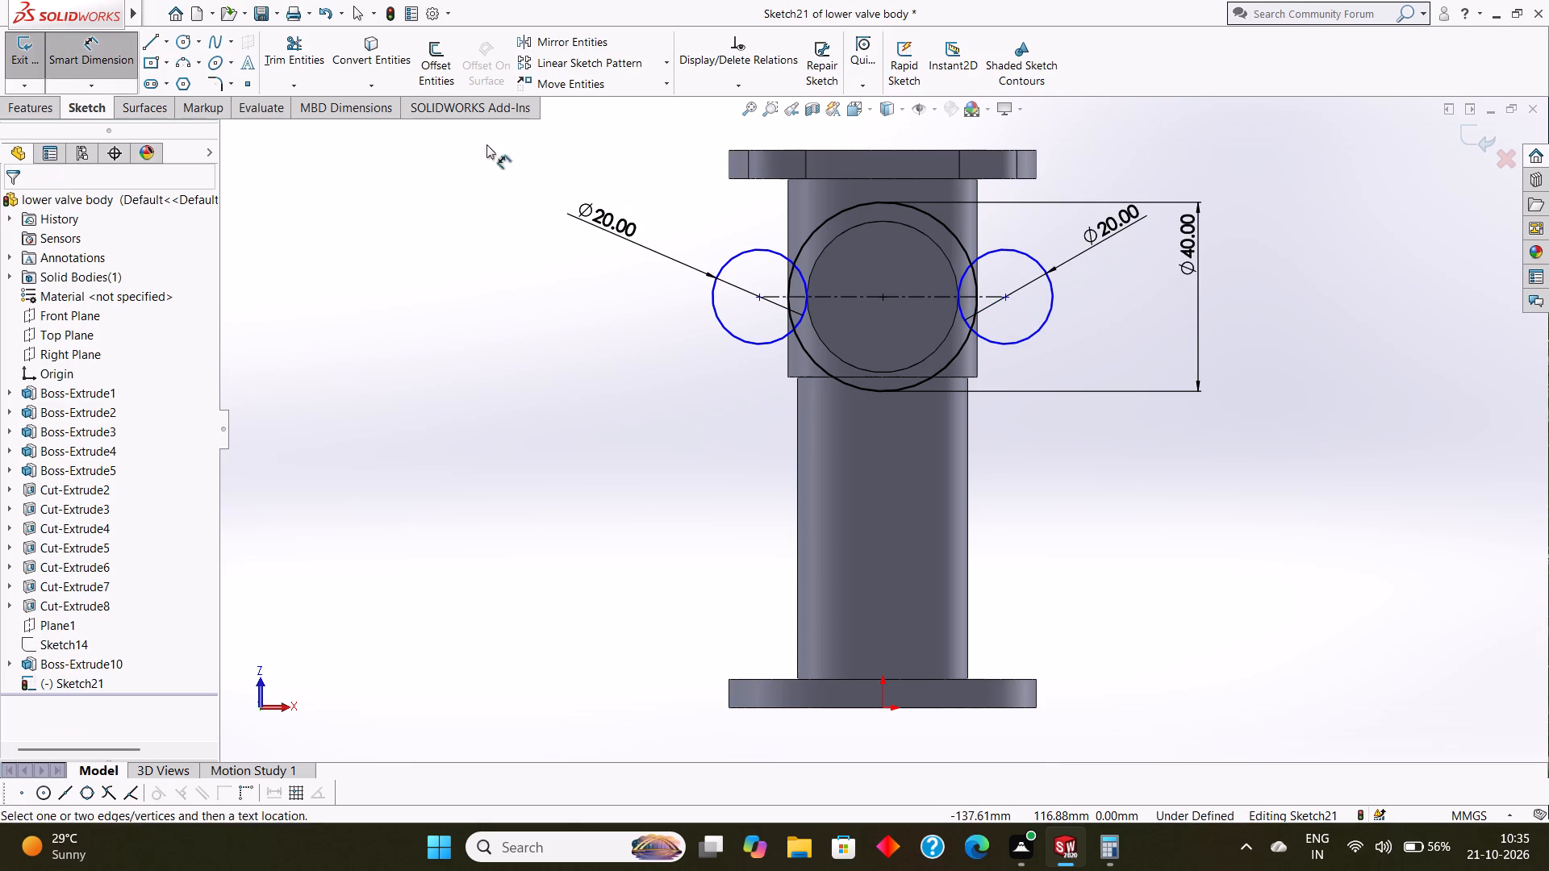
pyautogui.click(879, 294)
pyautogui.click(755, 298)
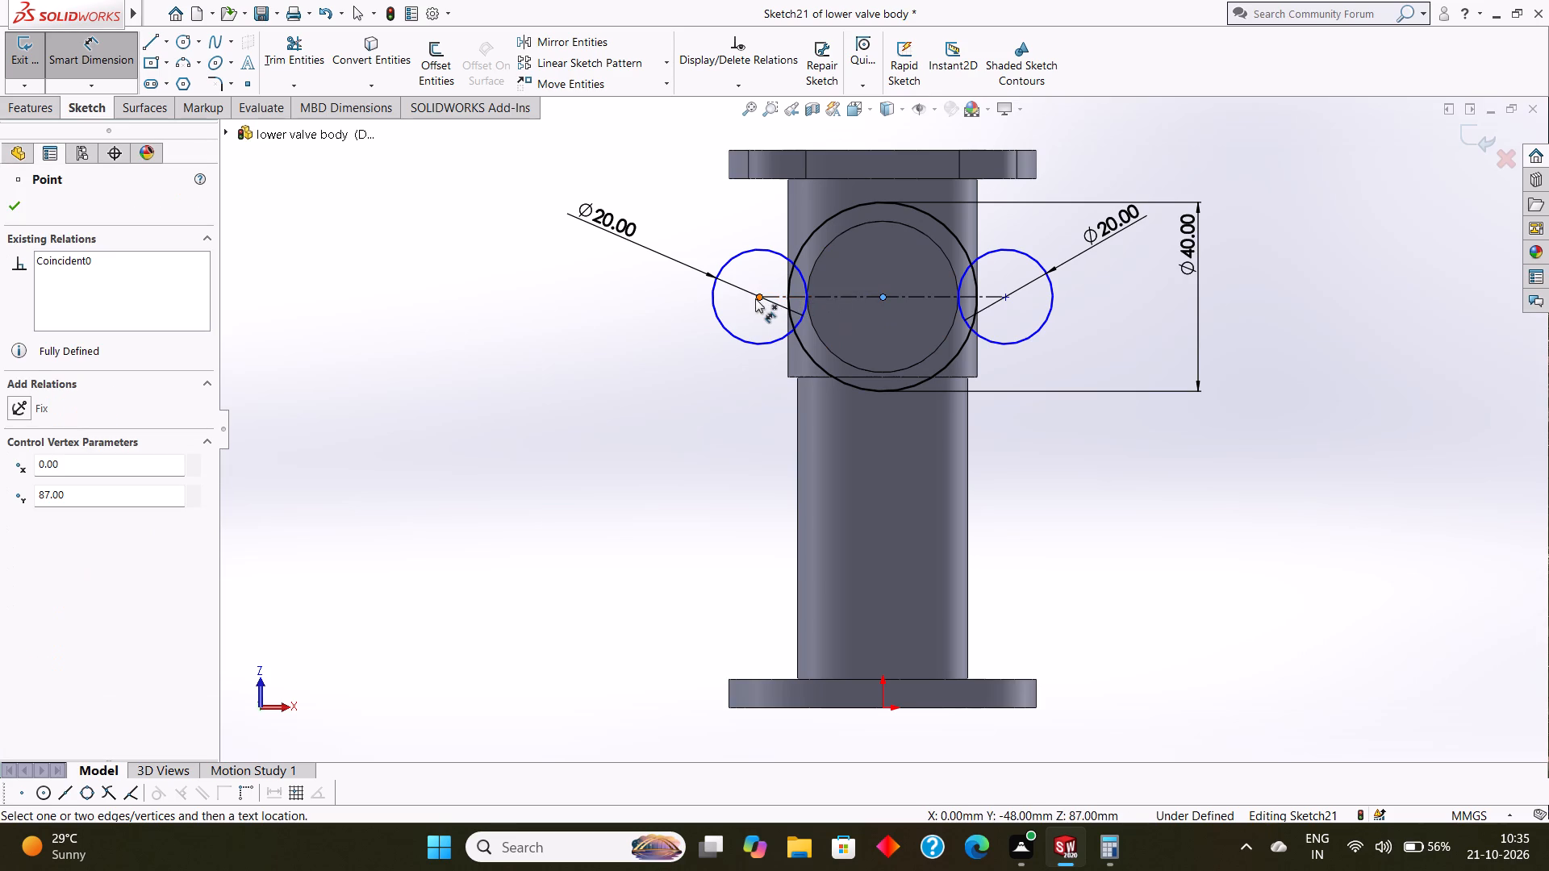
pyautogui.click(841, 453)
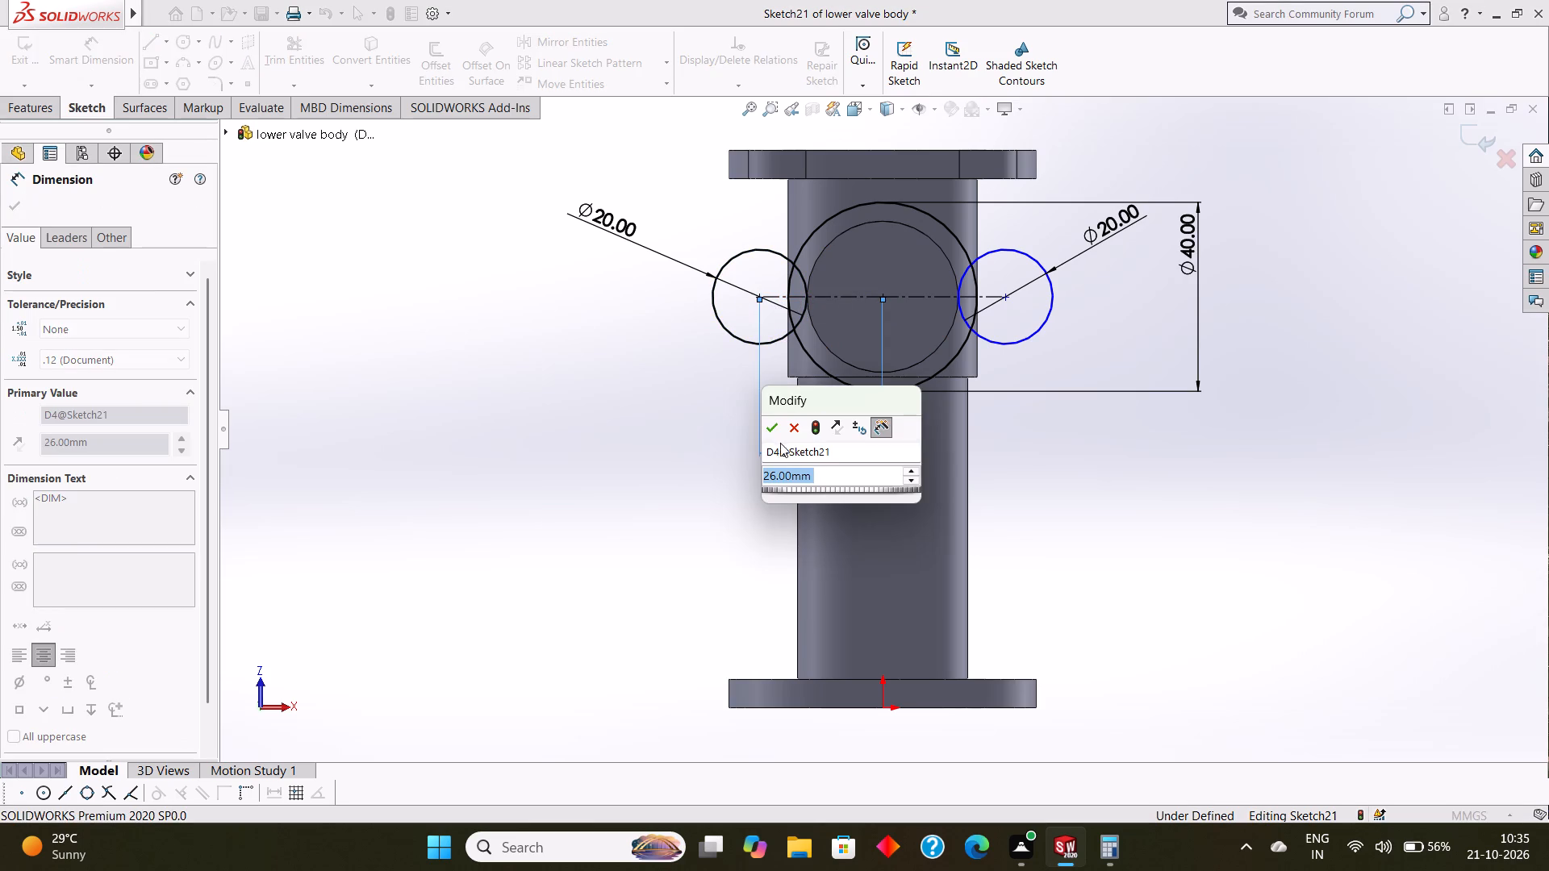
pyautogui.click(773, 431)
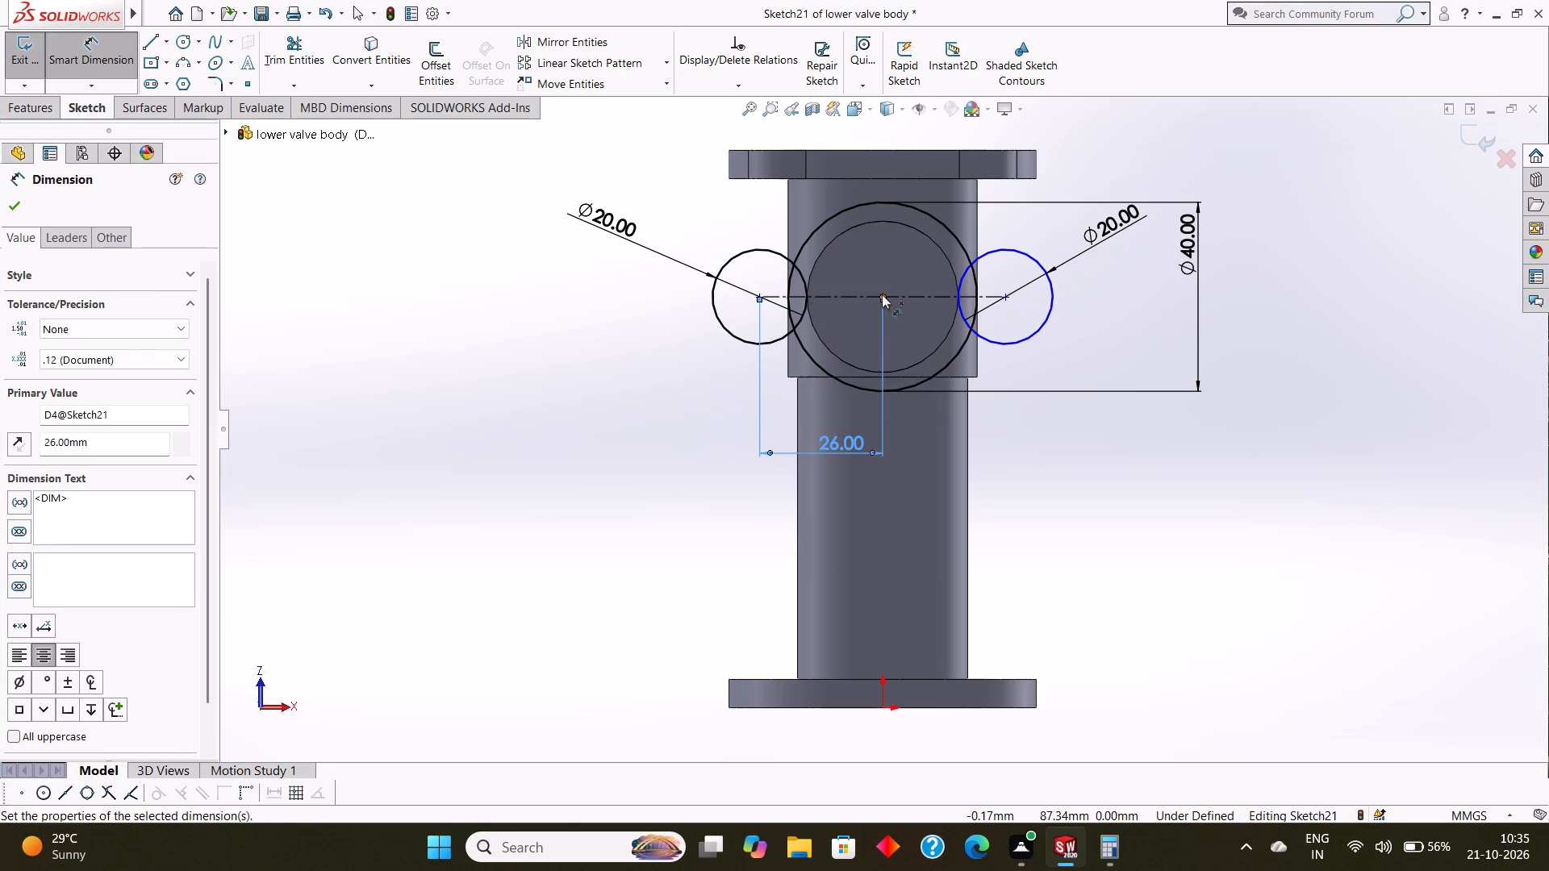
pyautogui.click(882, 294)
pyautogui.click(1005, 294)
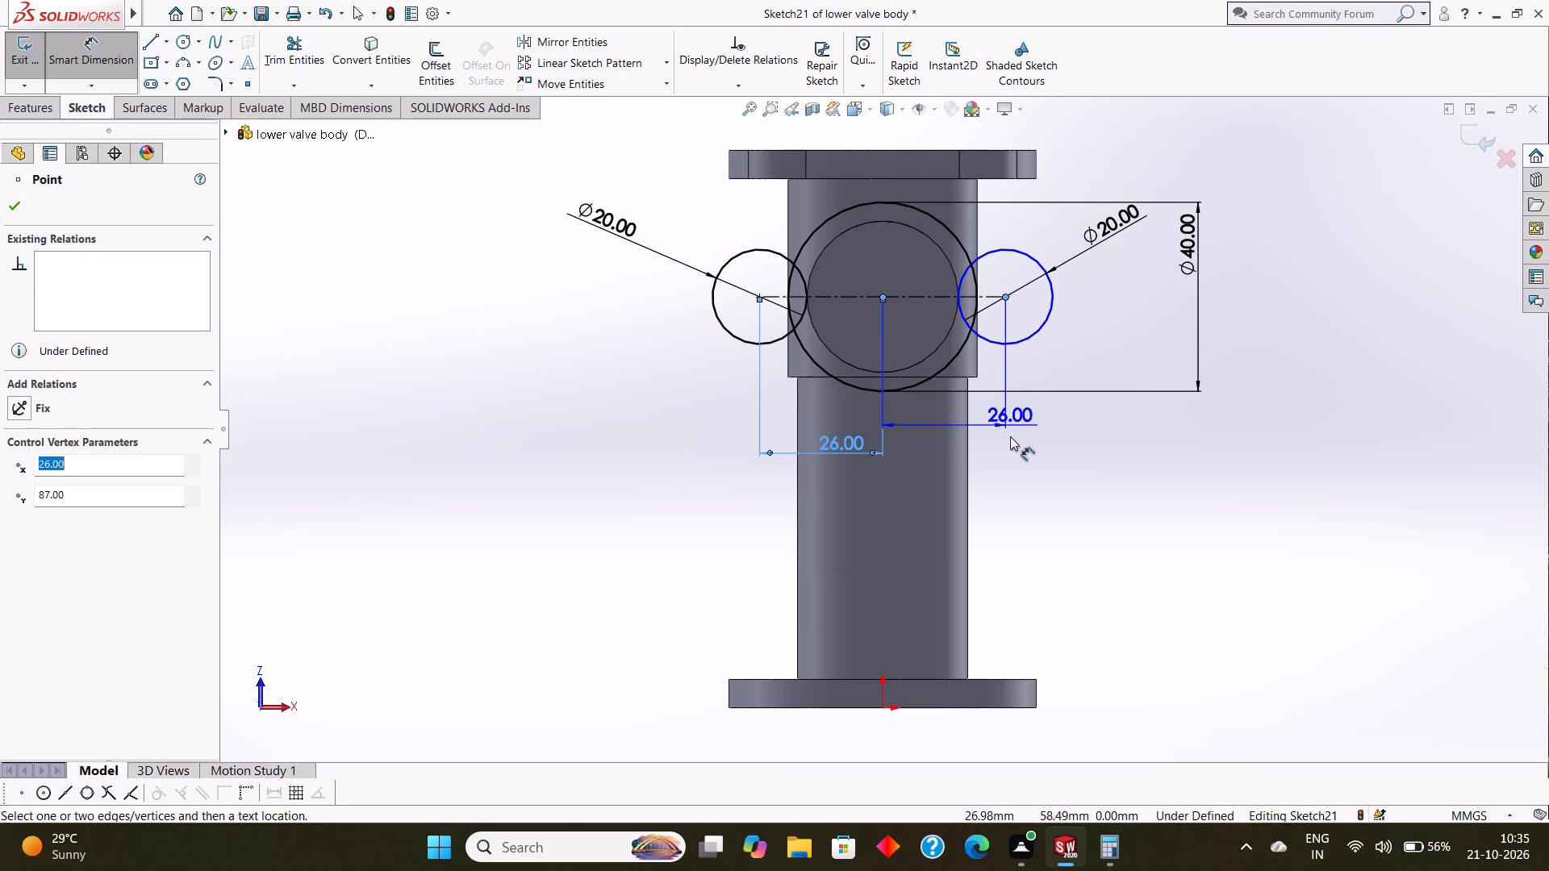
pyautogui.click(1010, 437)
pyautogui.click(939, 411)
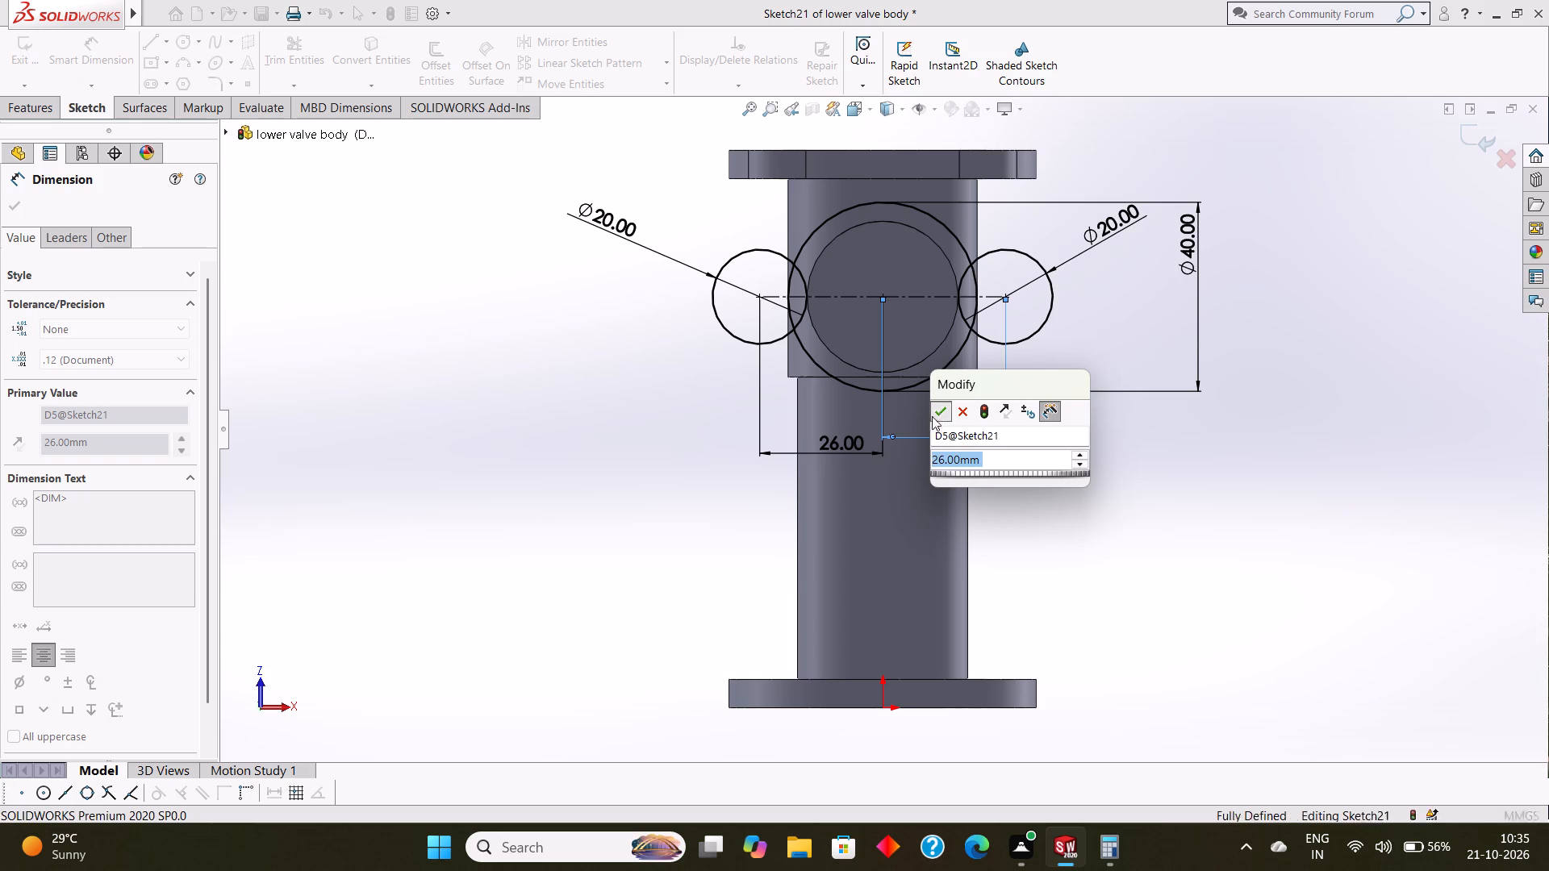
pyautogui.click(21, 202)
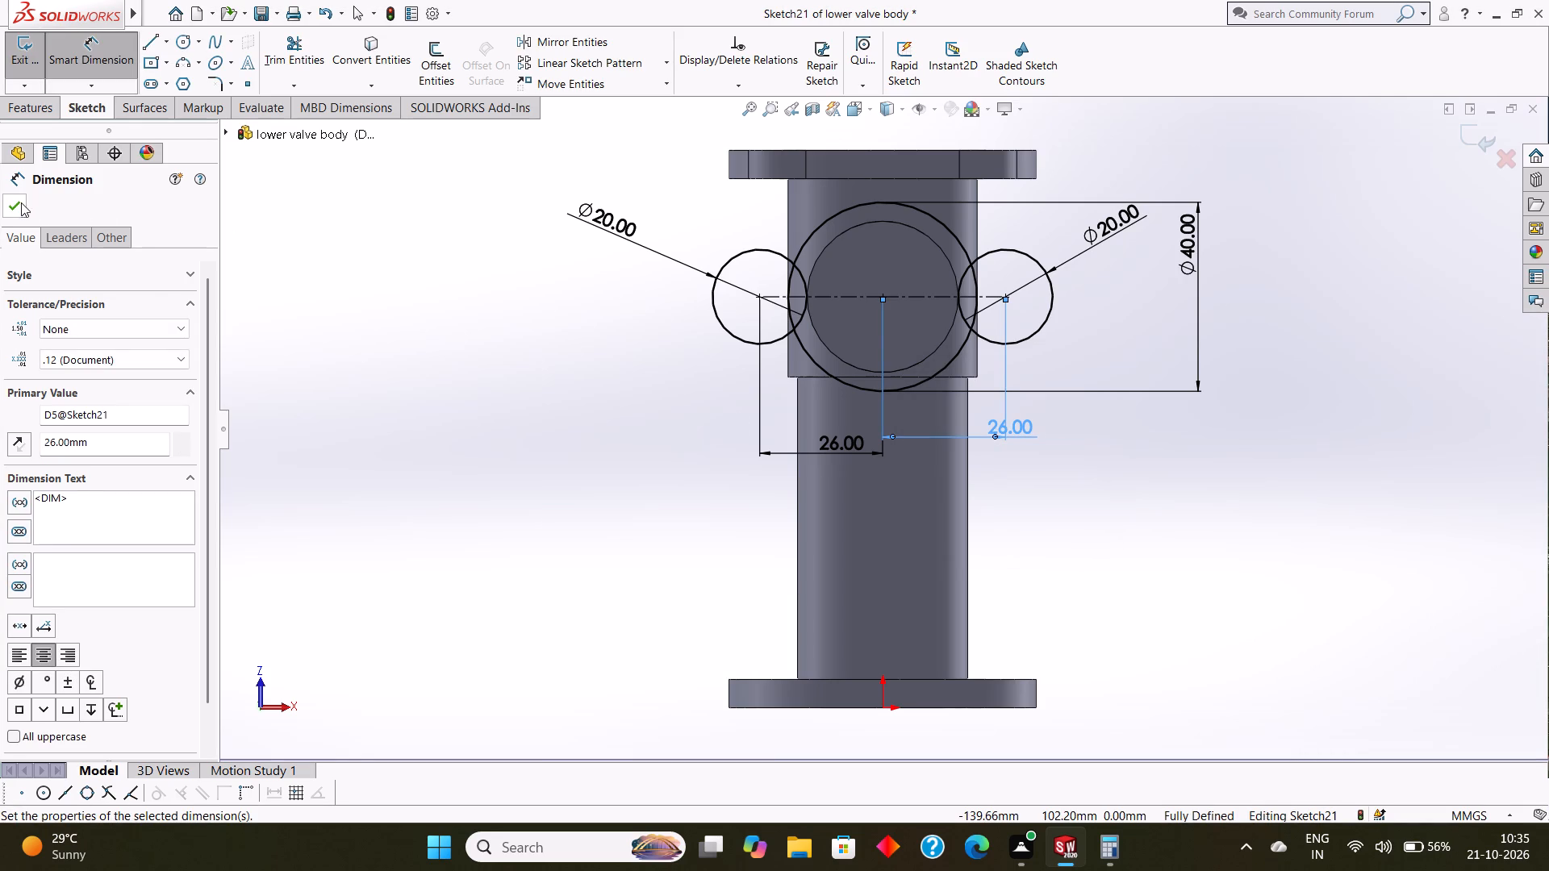
# Draw two upper lines, each 24 mm long, tangent to the 40 mm circle and to the left and right end circles.
pyautogui.scroll(1, 599, 279)
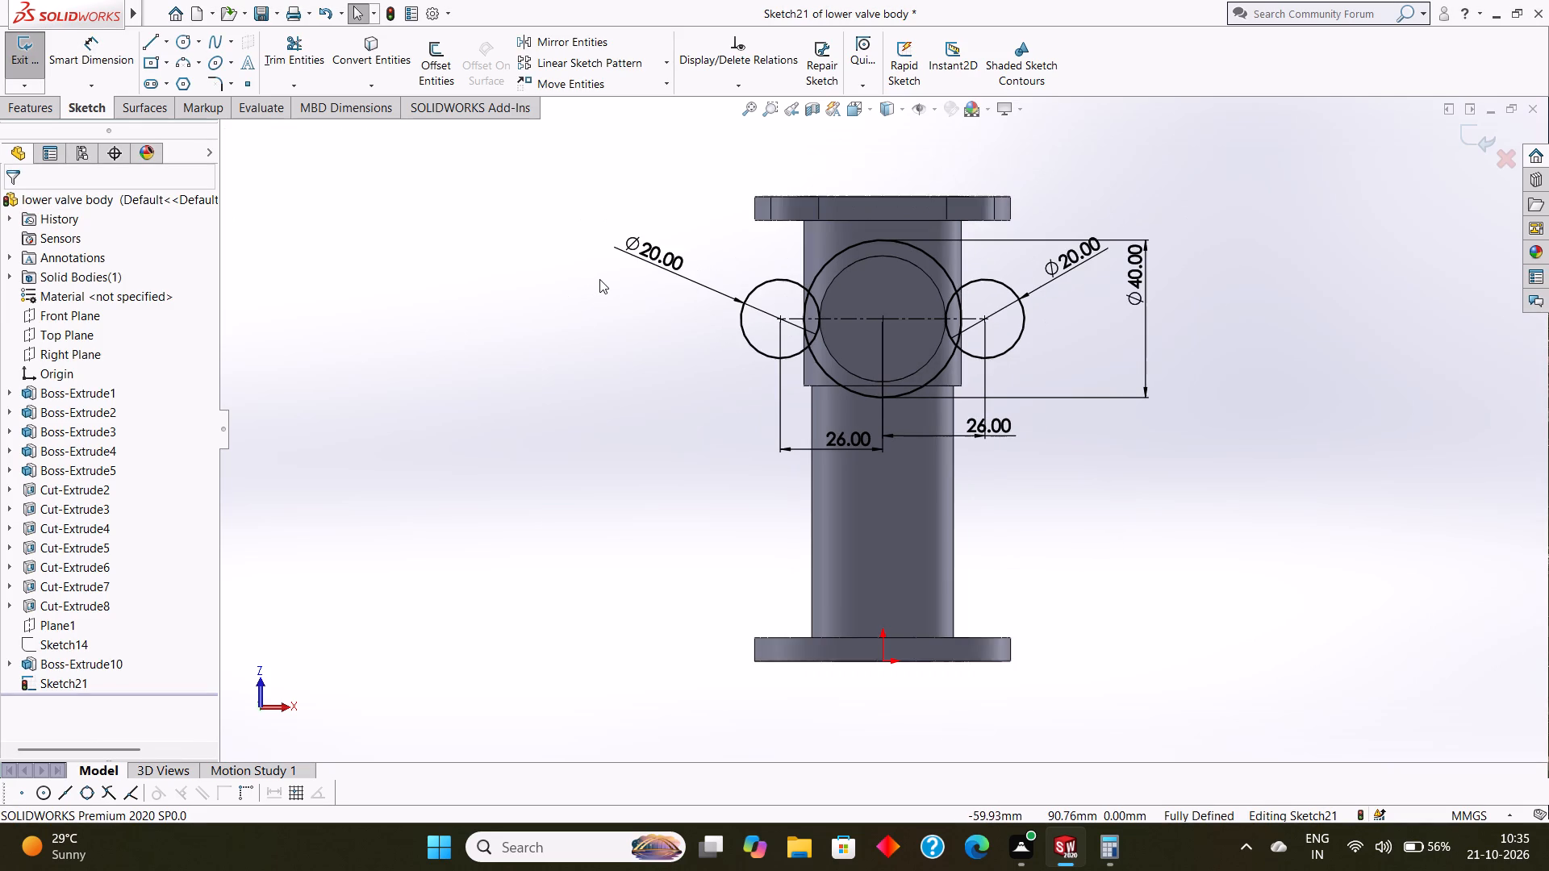
pyautogui.click(148, 39)
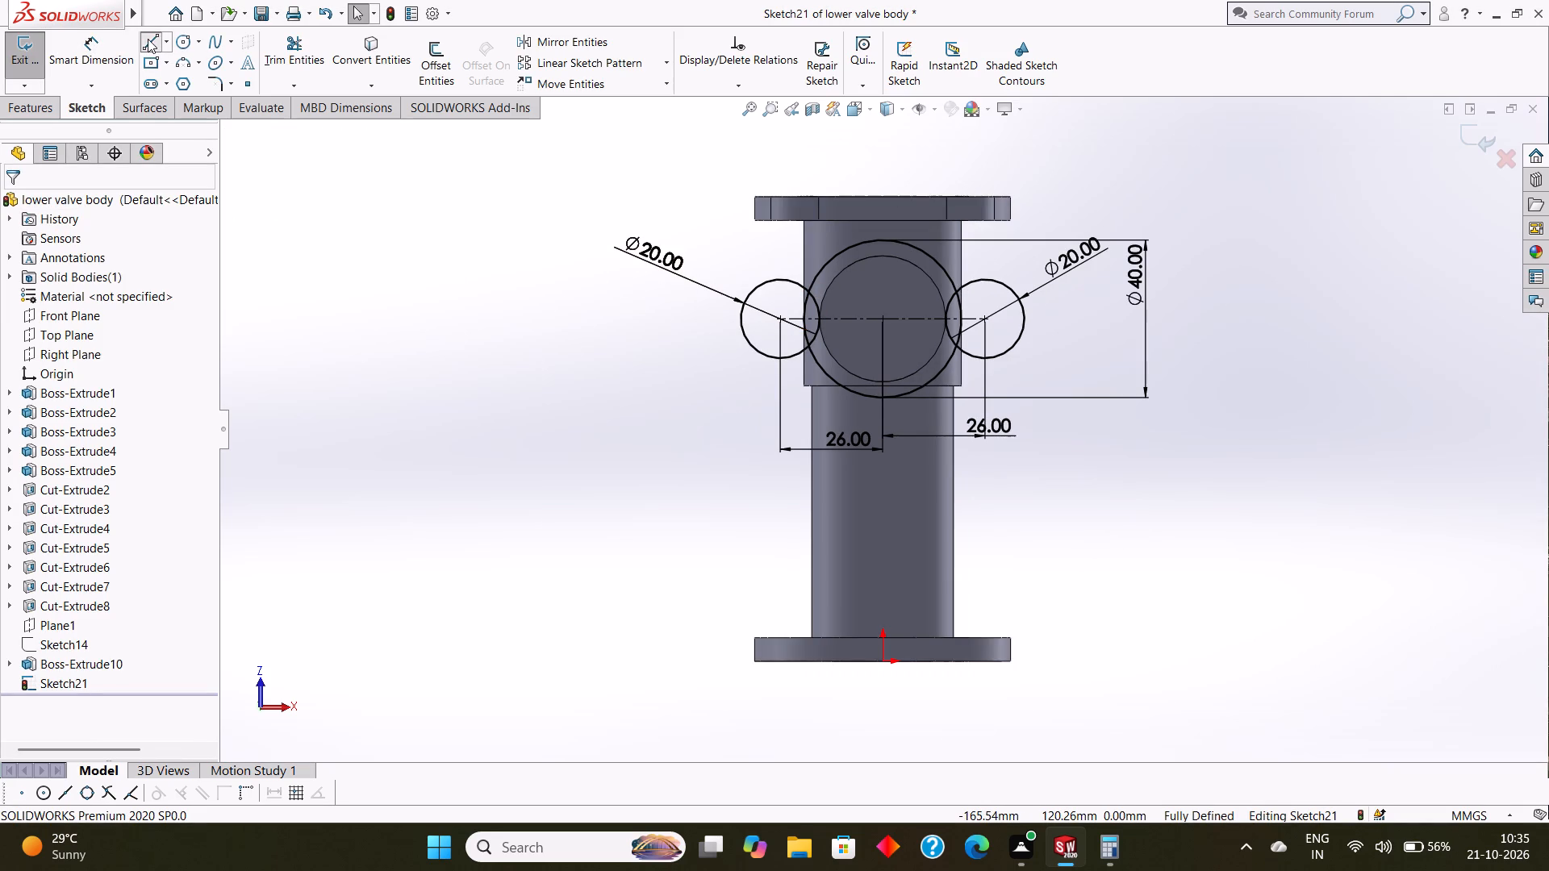
pyautogui.click(752, 290)
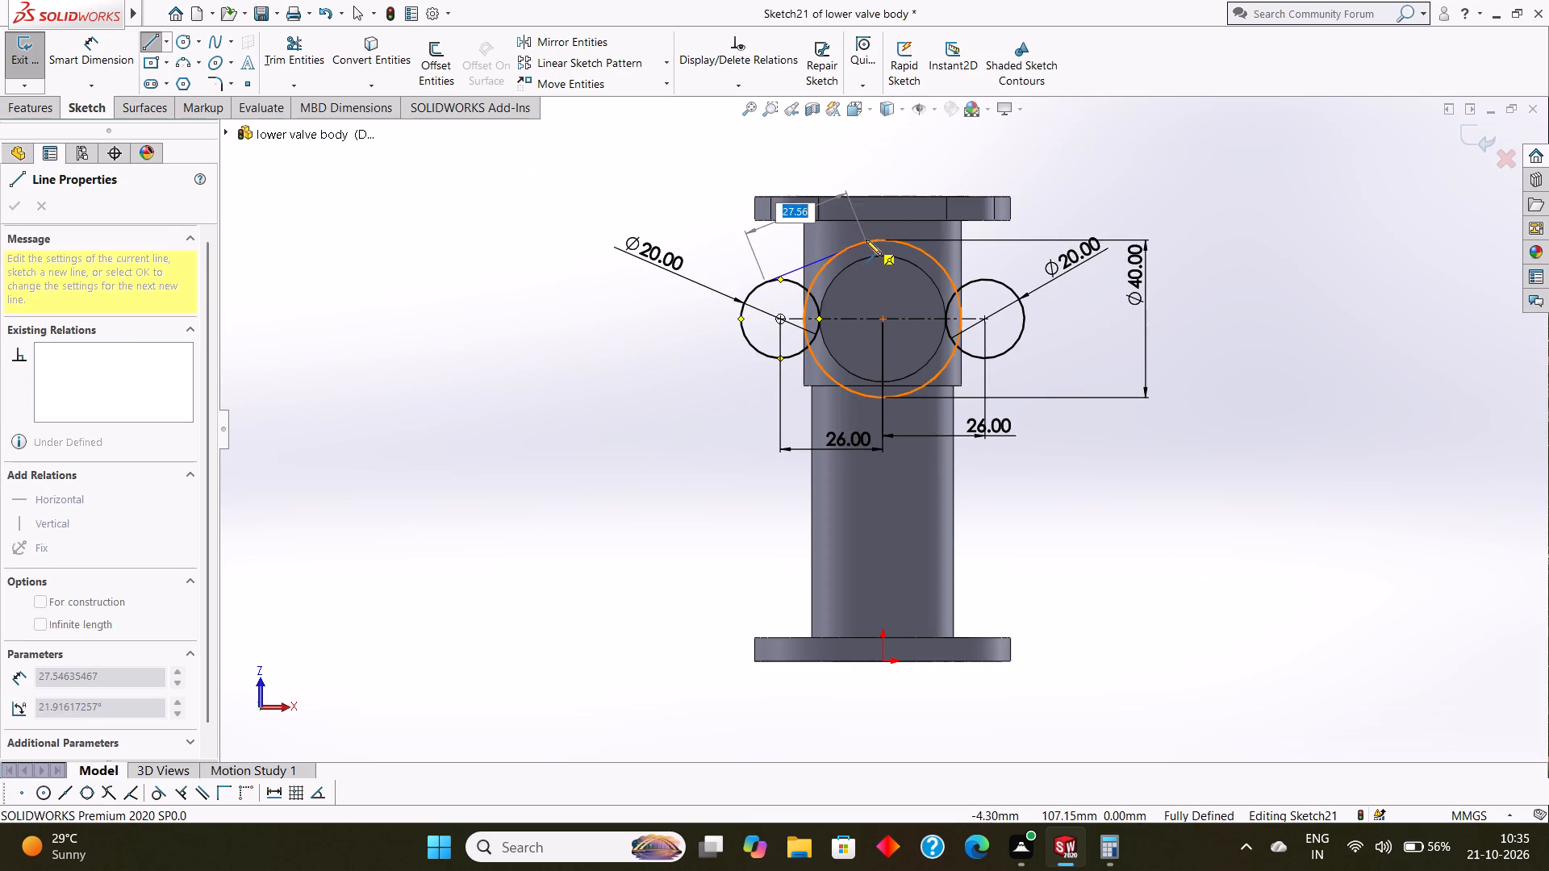
pyautogui.click(866, 240)
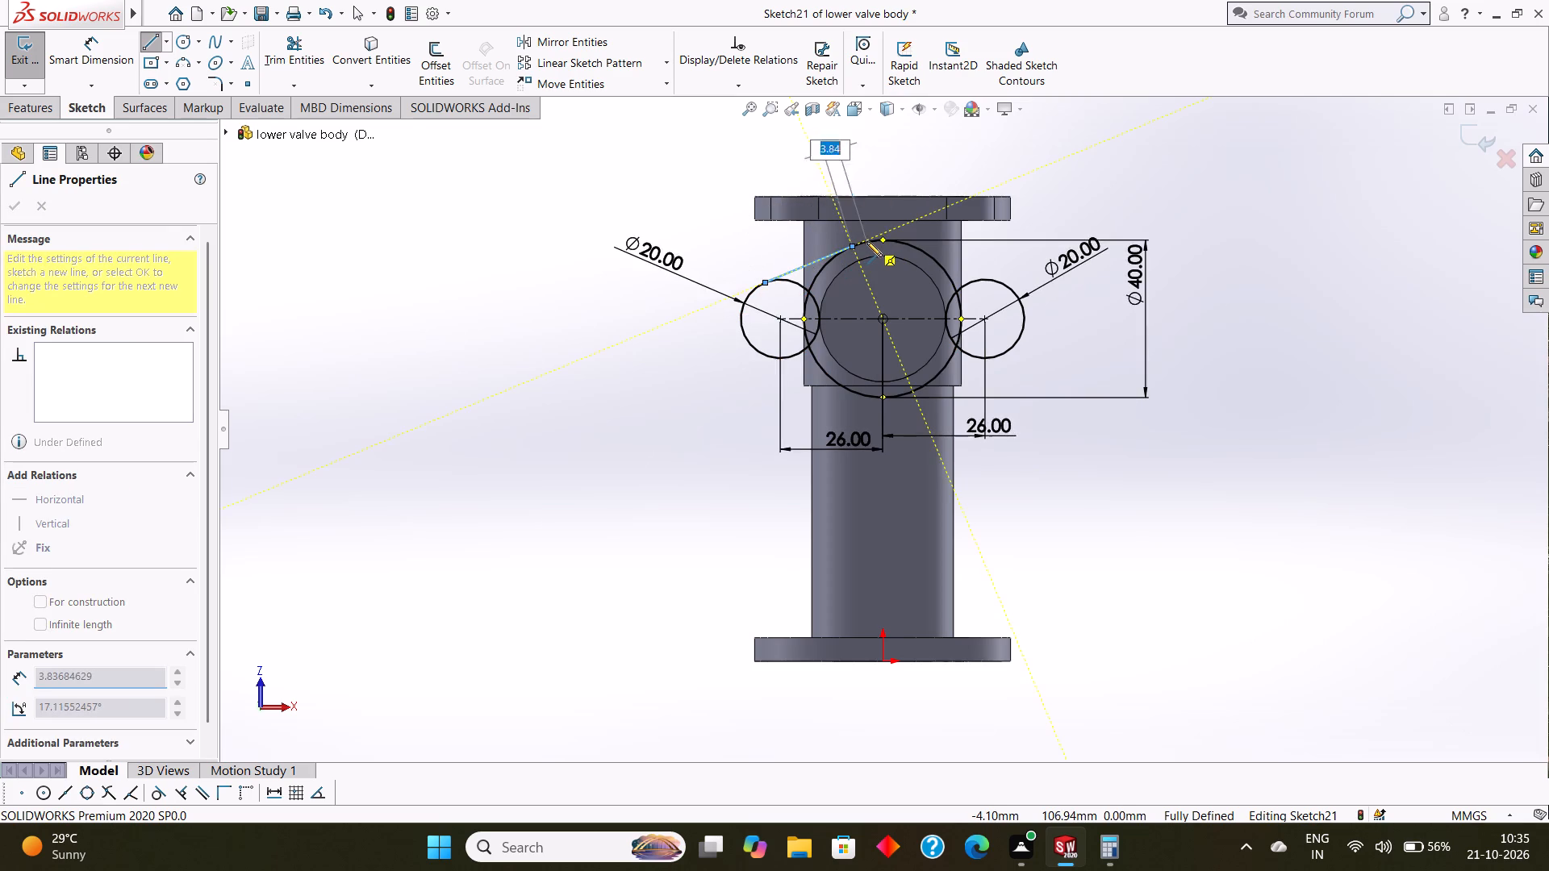
pyautogui.press('Escape')
pyautogui.press('Escape')
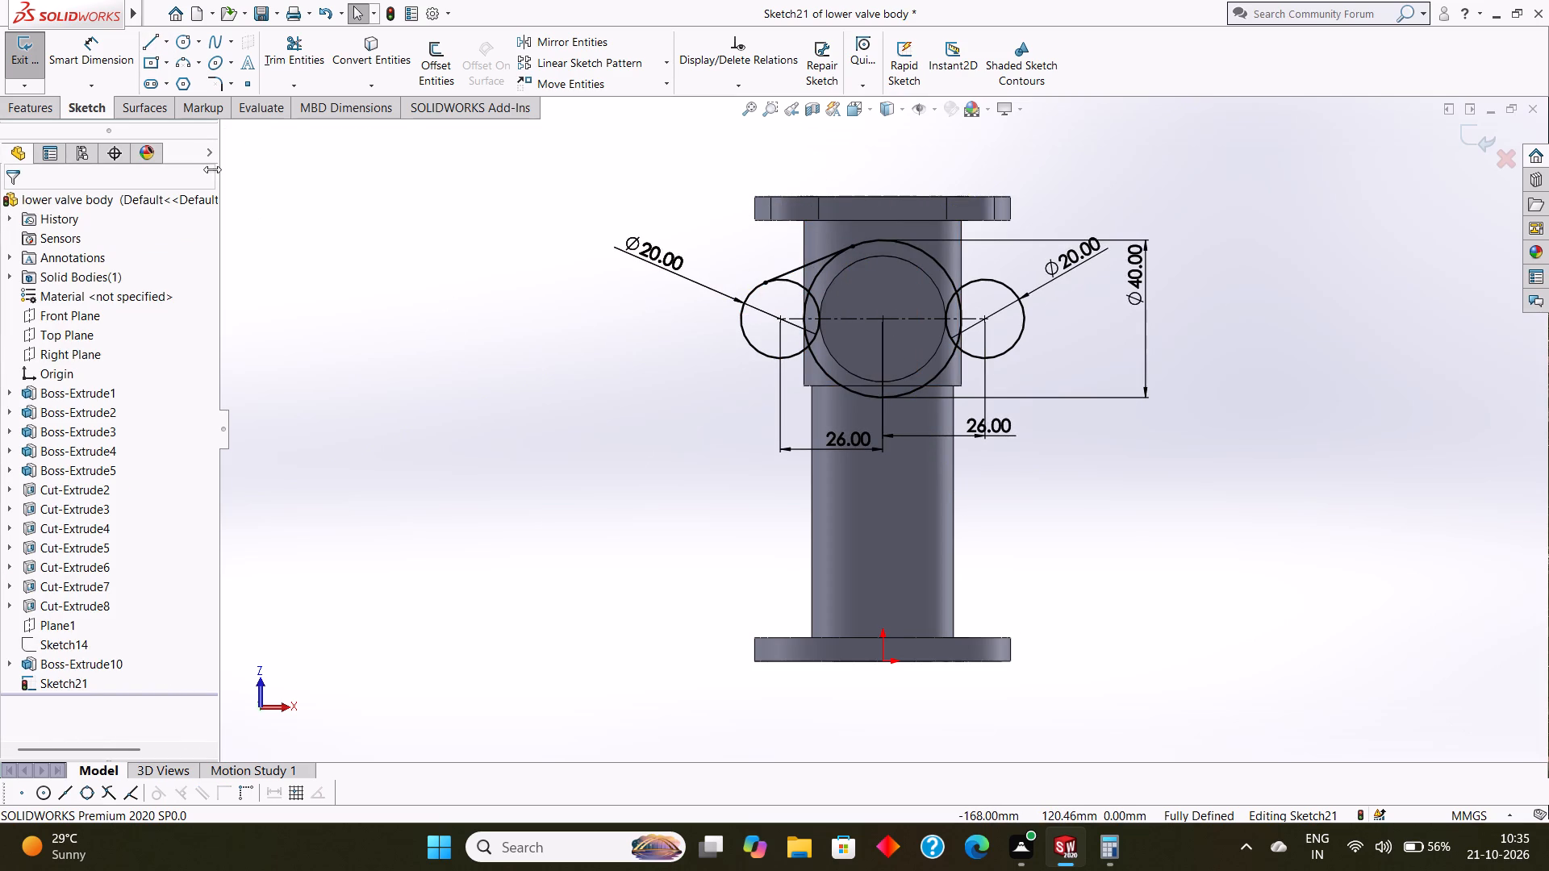
pyautogui.click(155, 34)
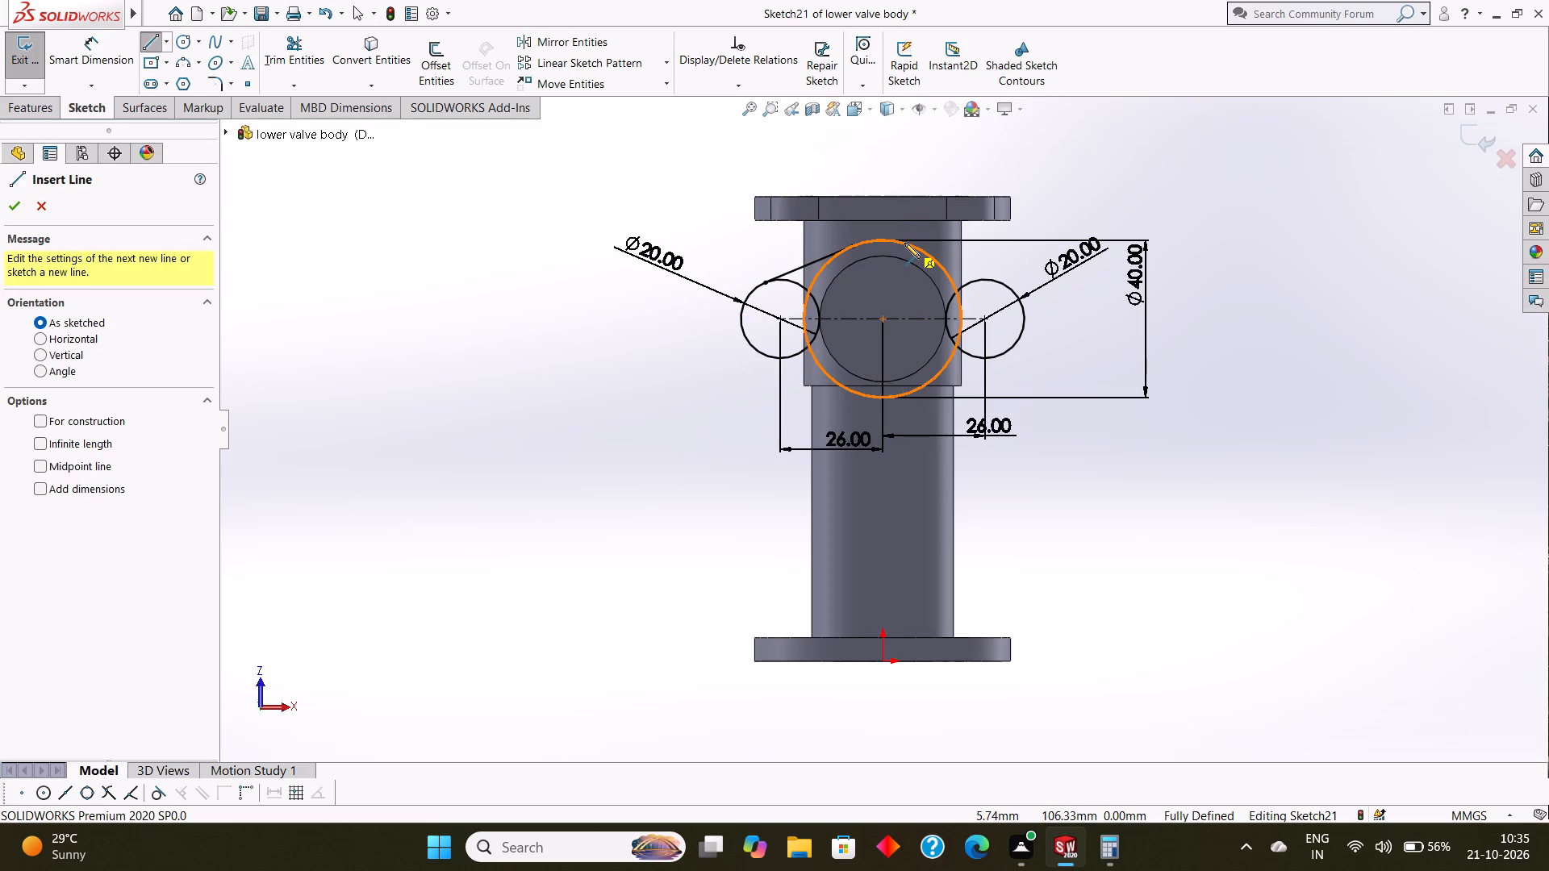
pyautogui.click(904, 242)
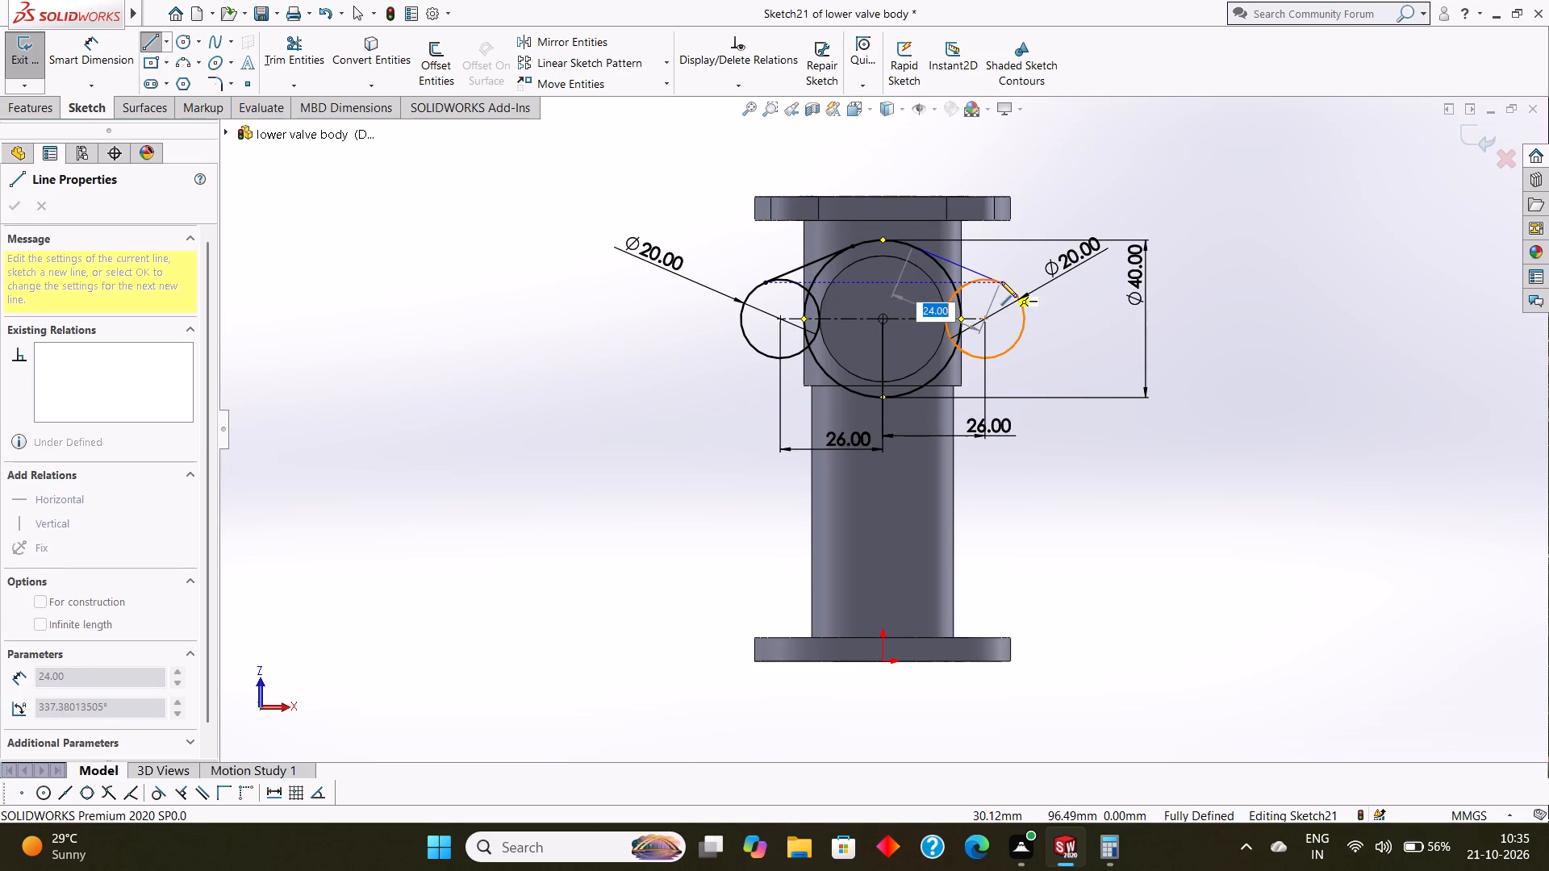
pyautogui.click(1004, 284)
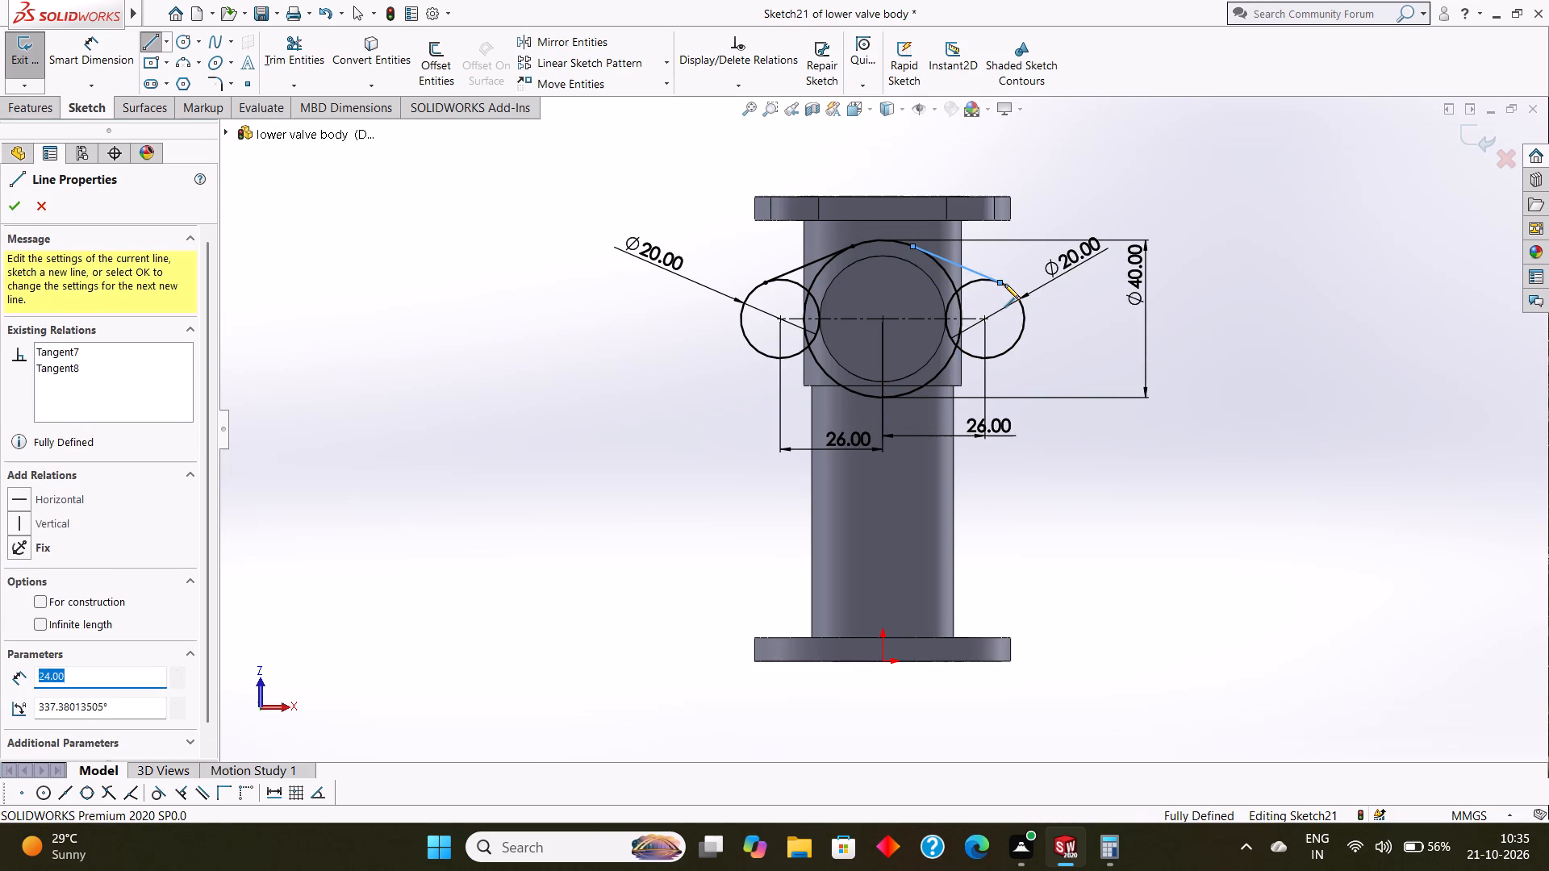
pyautogui.press('Escape')
pyautogui.press('Escape')
# Draw a line about 24 mm long from the bottom of the left end circle to the lower side of the 40 mm circle.
pyautogui.press('Return')
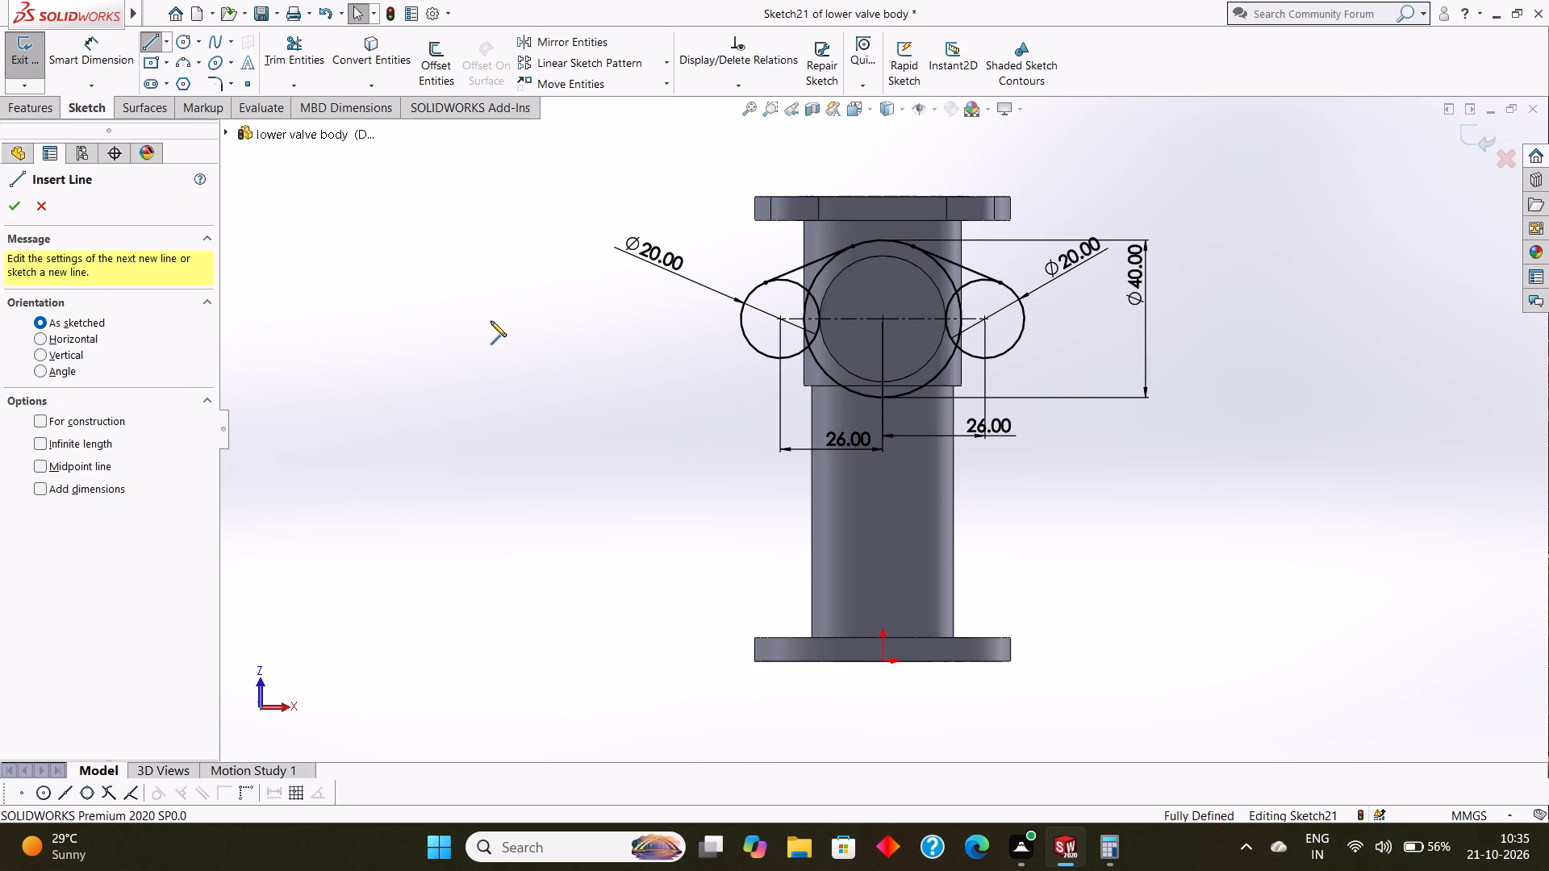
pyautogui.click(764, 355)
pyautogui.click(855, 394)
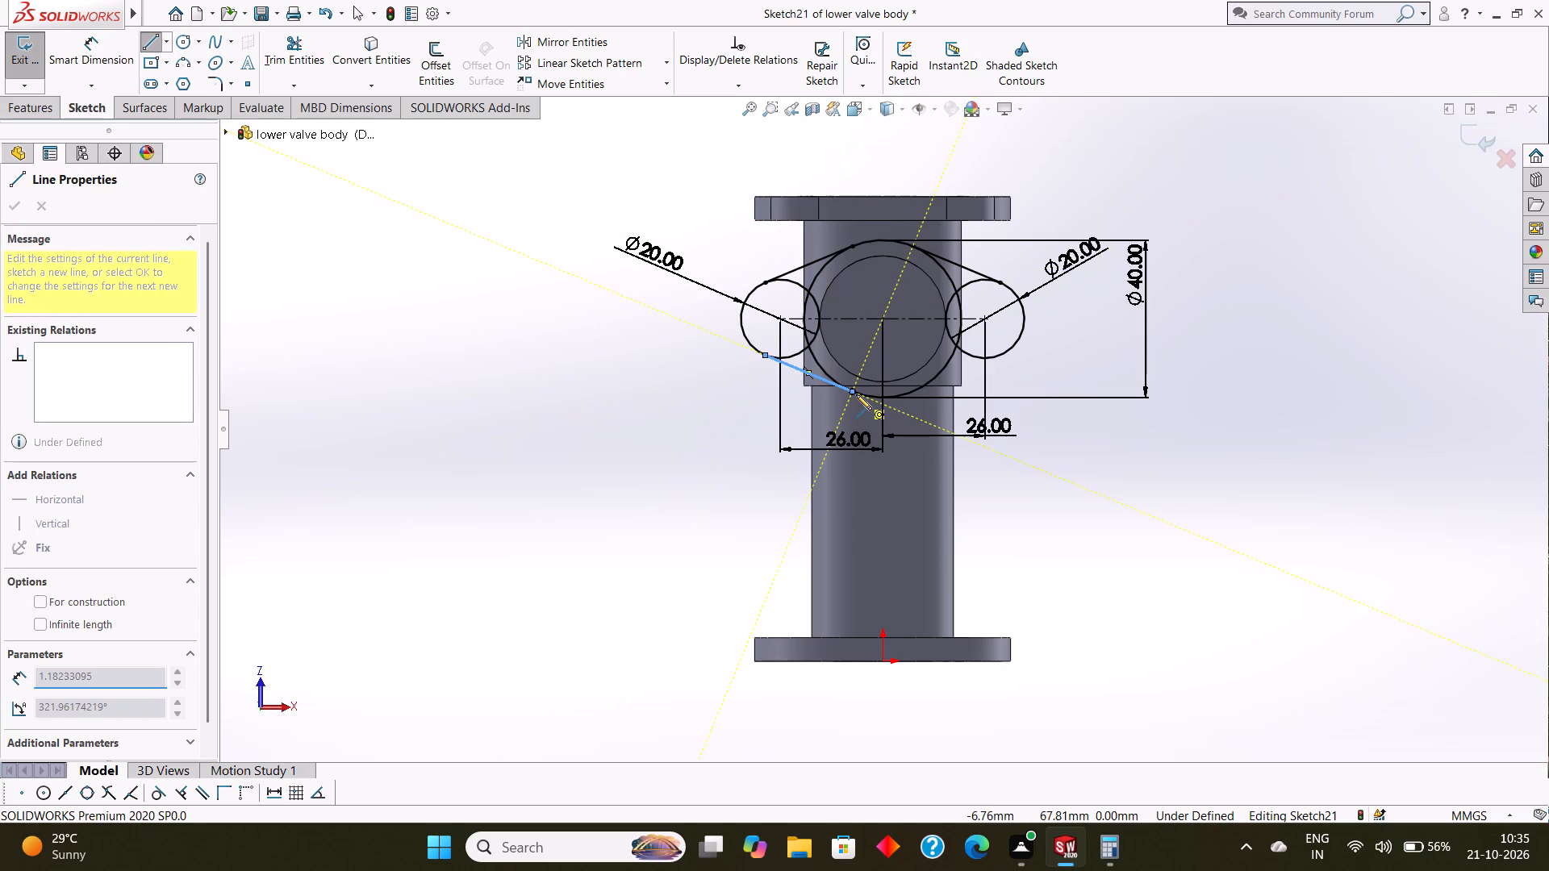
pyautogui.press('Escape')
pyautogui.press('Escape')
pyautogui.press('Escape')
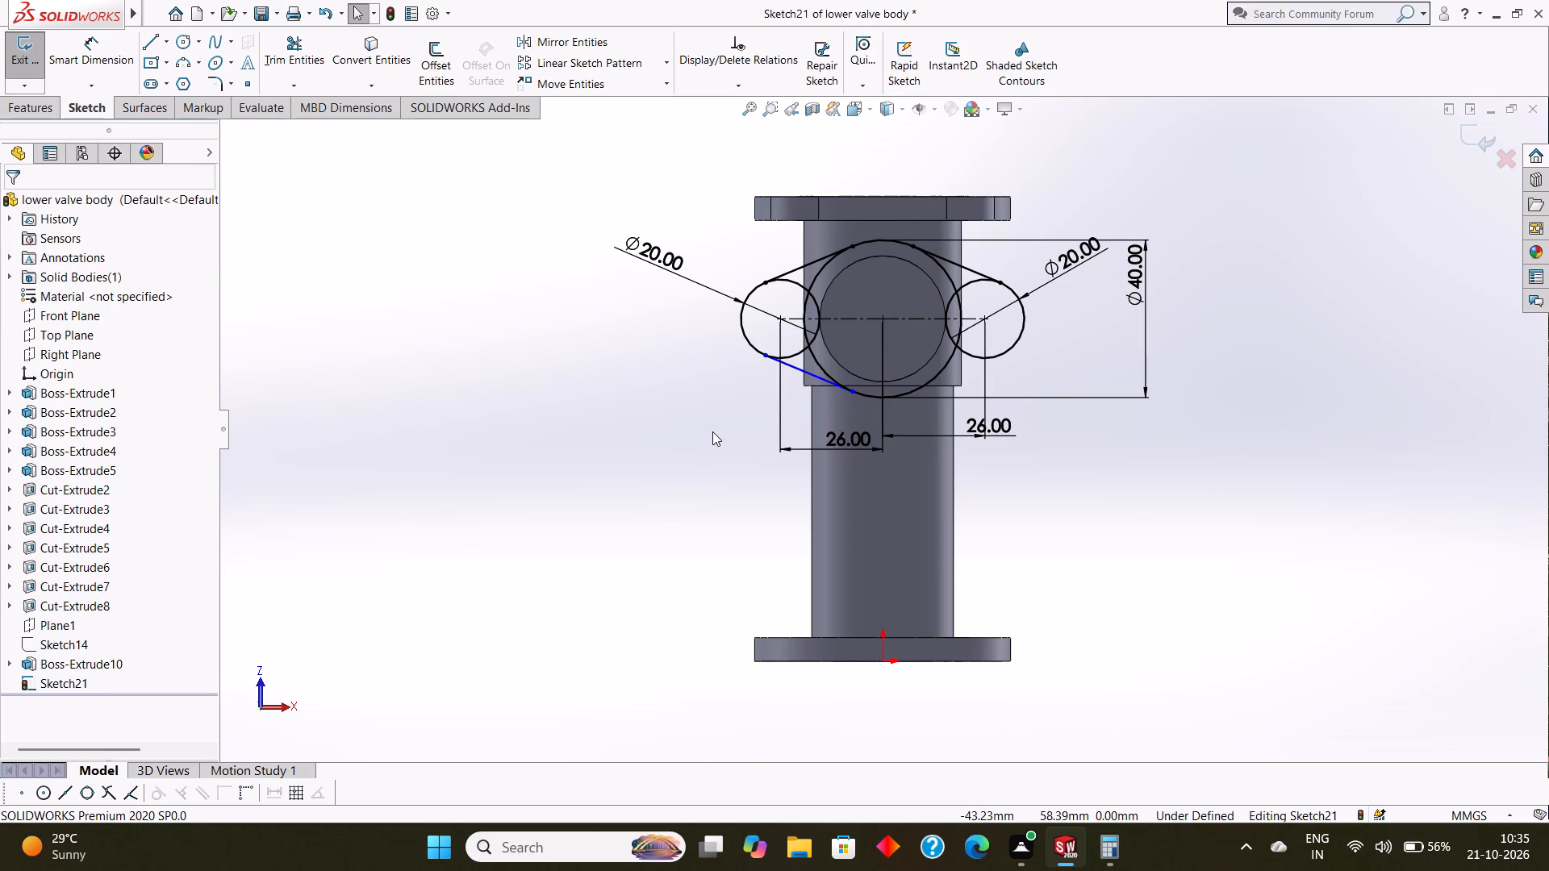
pyautogui.press('Escape')
# Add a tangent relation between the lower left line and the left end circle.
pyautogui.scroll(-7, 853, 390)
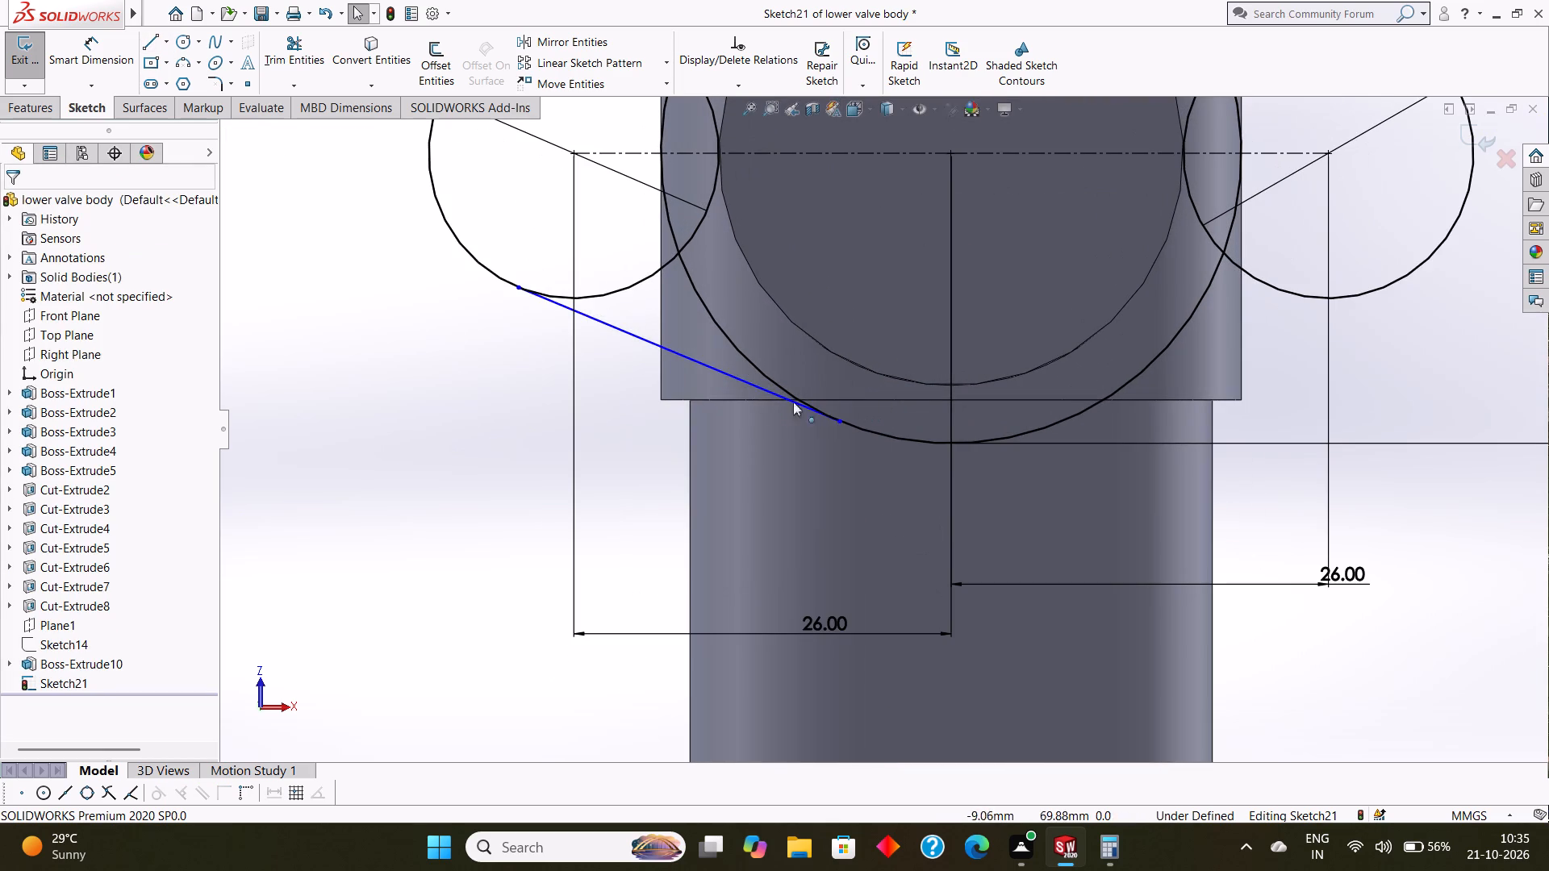
pyautogui.click(699, 363)
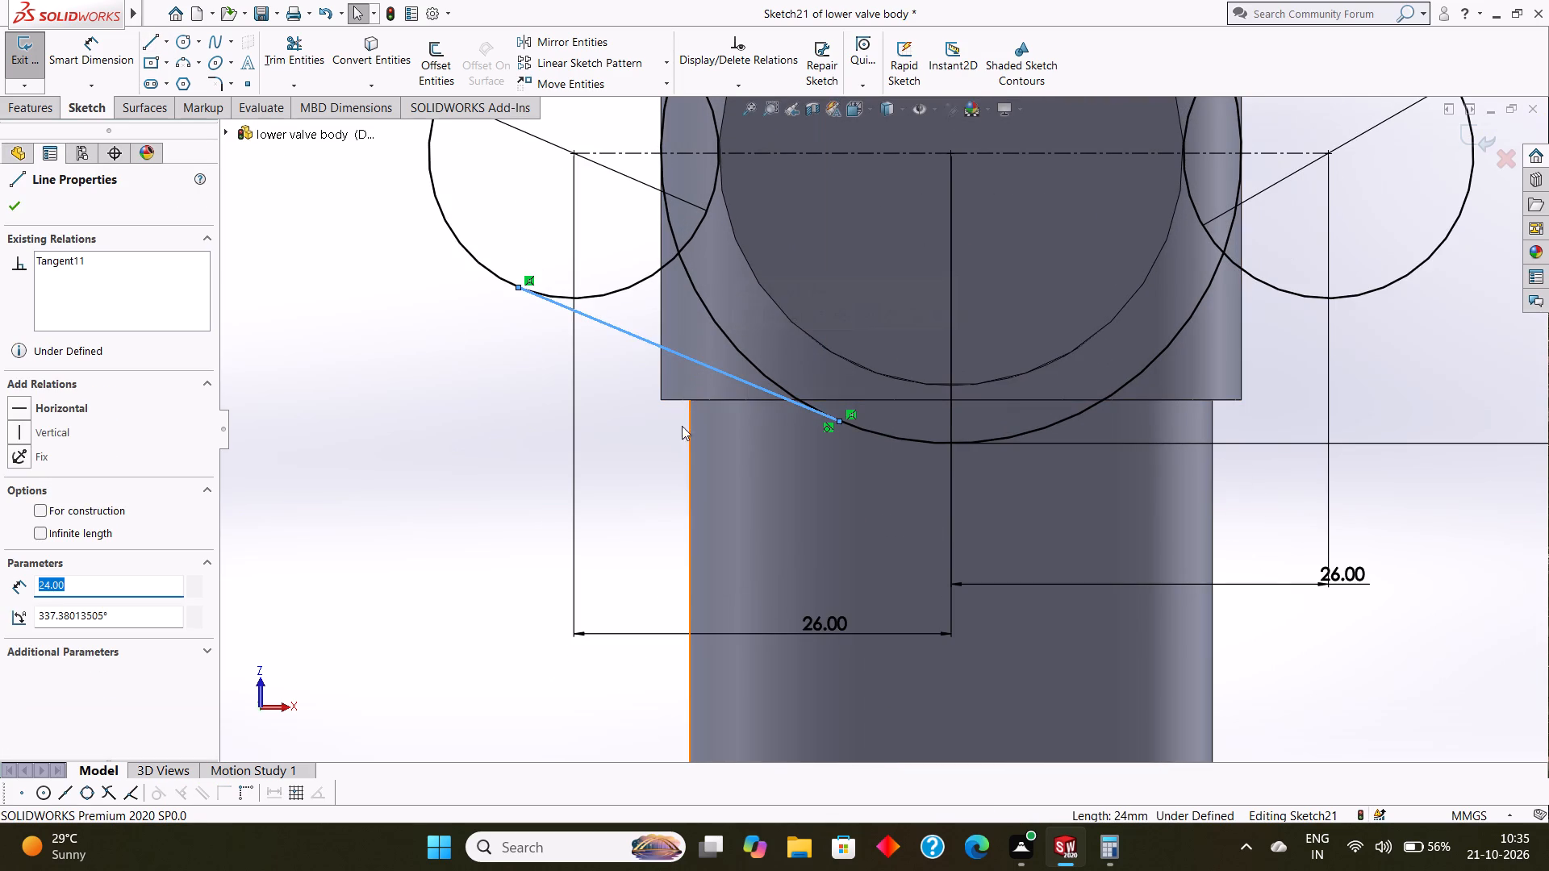
pyautogui.keyDown('ctrl'); pyautogui.click(453, 232); pyautogui.keyUp('ctrl')
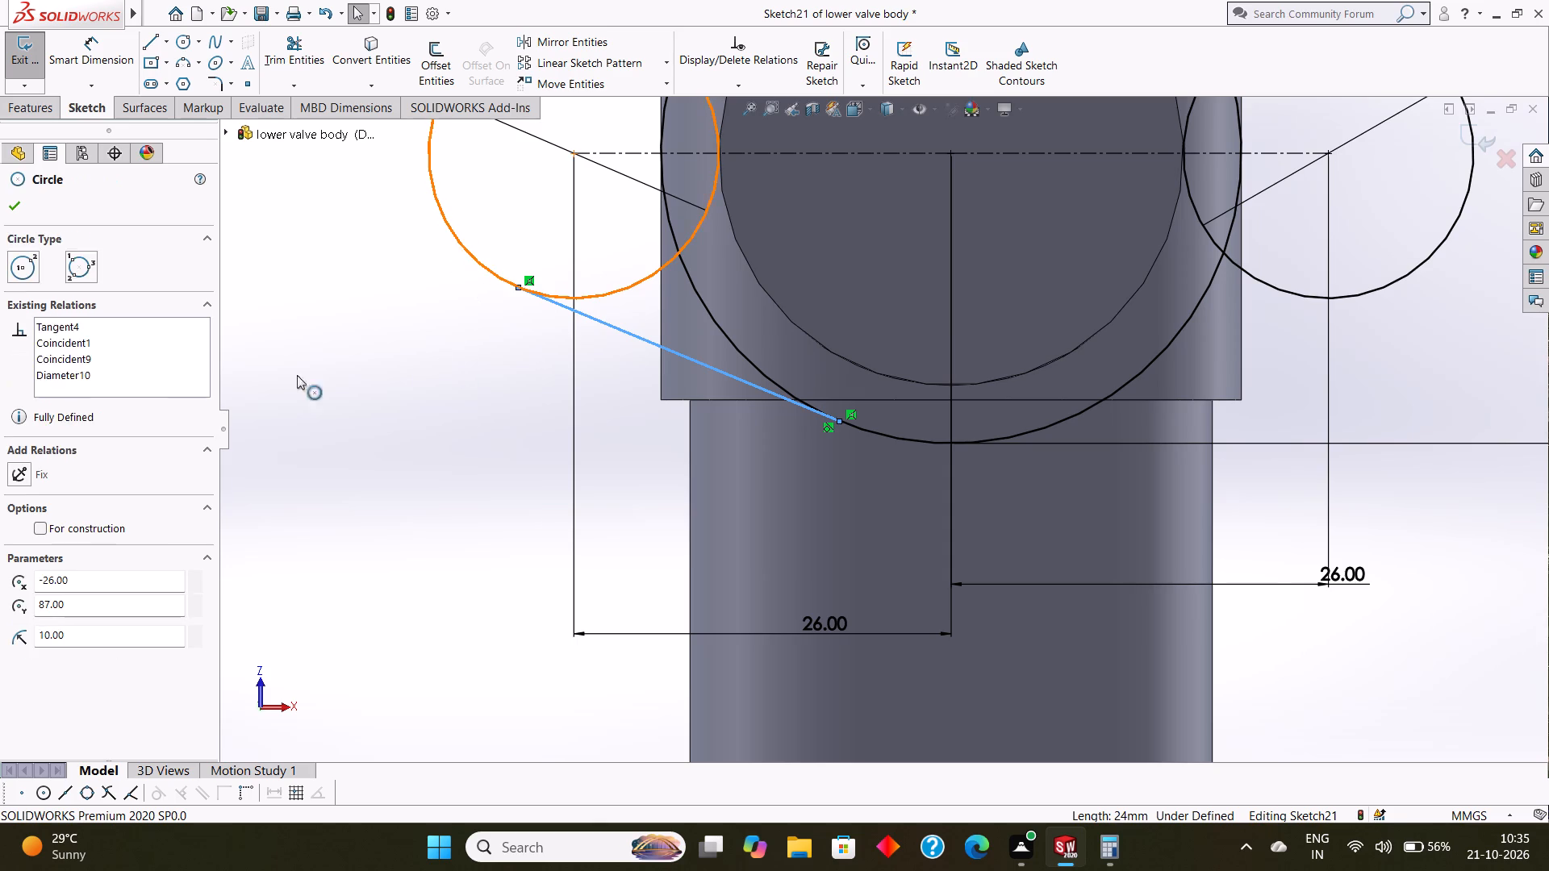
pyautogui.click(46, 488)
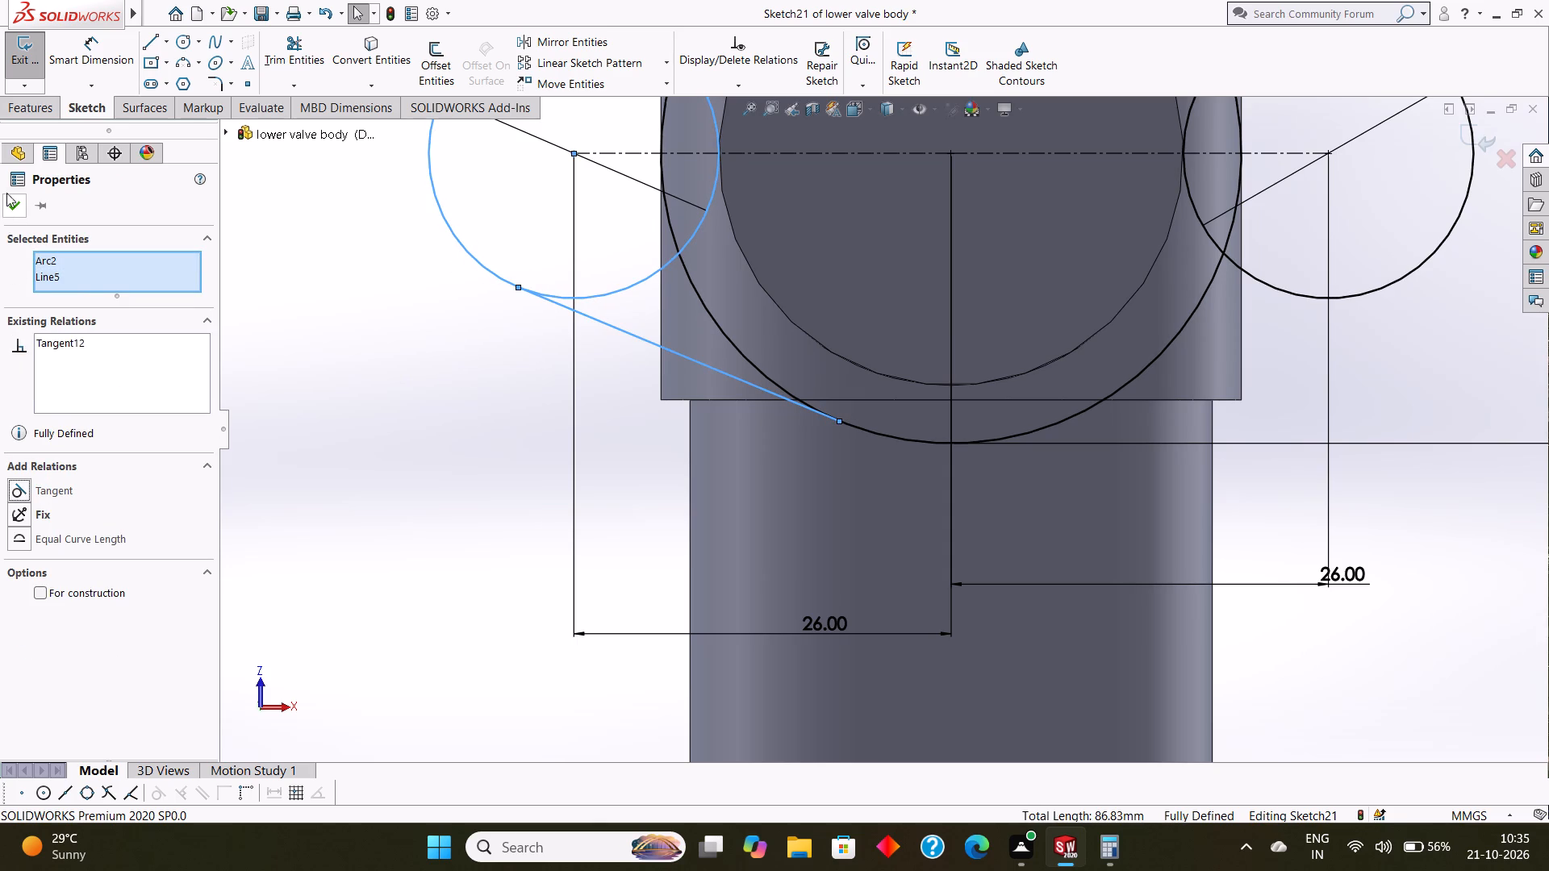
pyautogui.click(15, 202)
pyautogui.scroll(4, 365, 297)
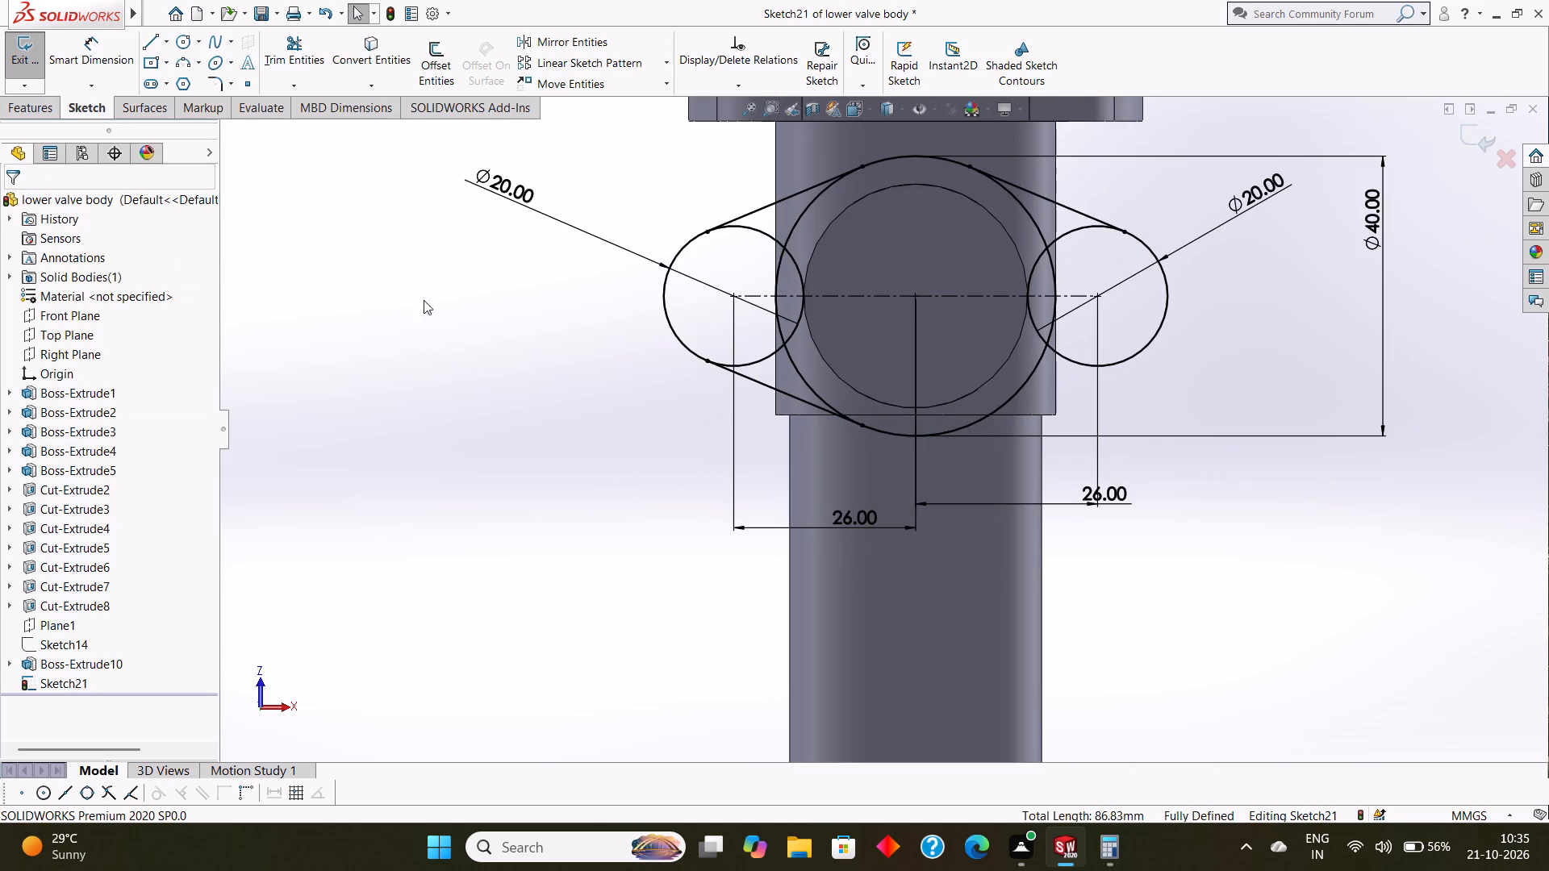
# Draw a 24 mm line tangent to the undersides of the 40 mm circle and the right end circle.
pyautogui.click(144, 33)
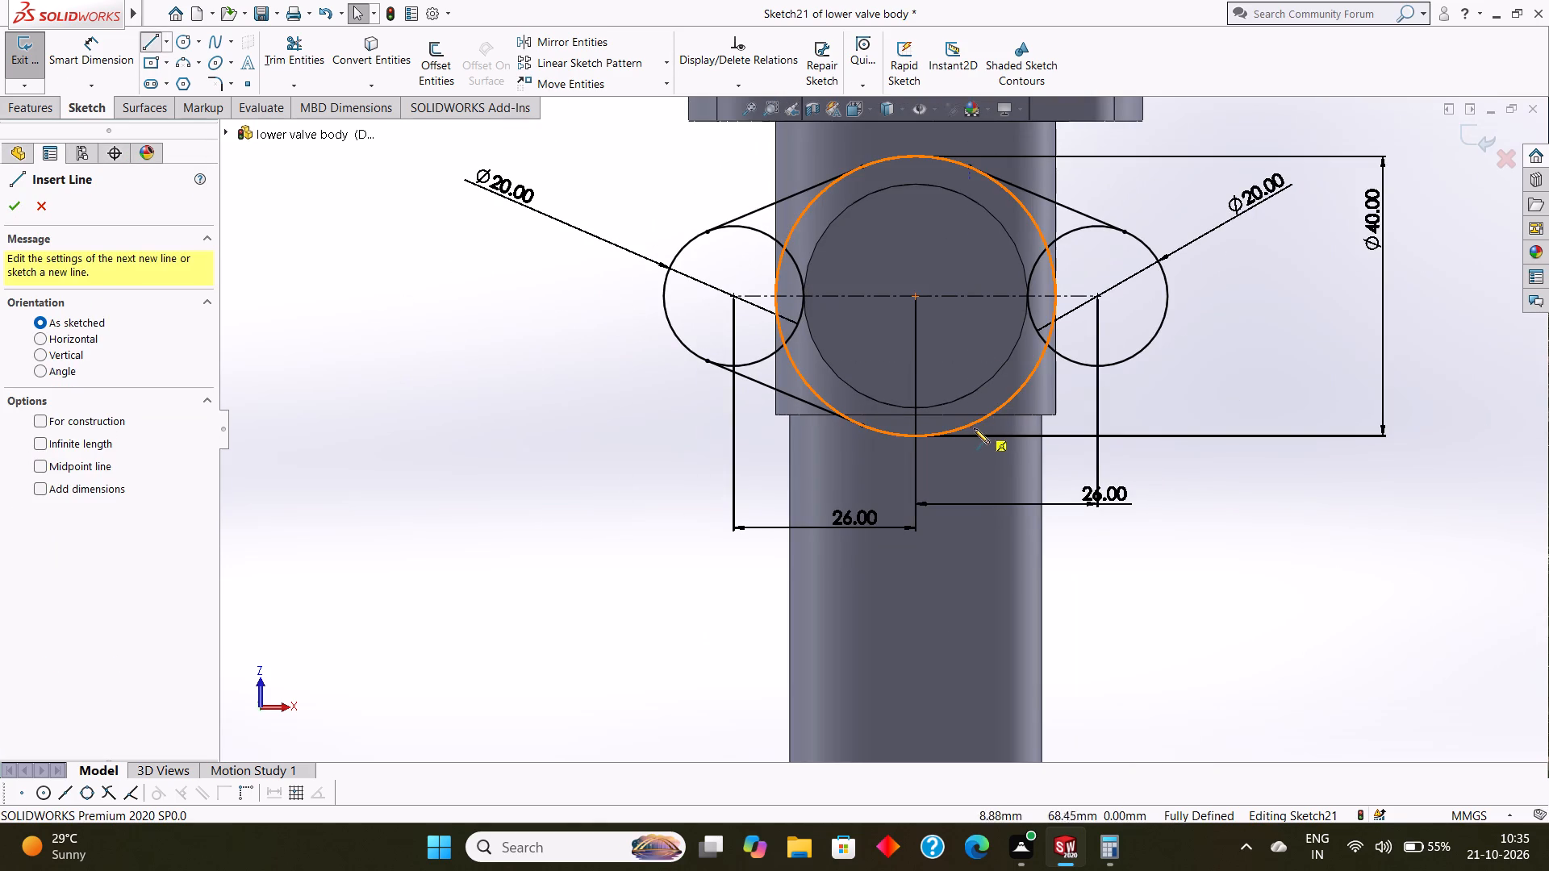
pyautogui.click(942, 434)
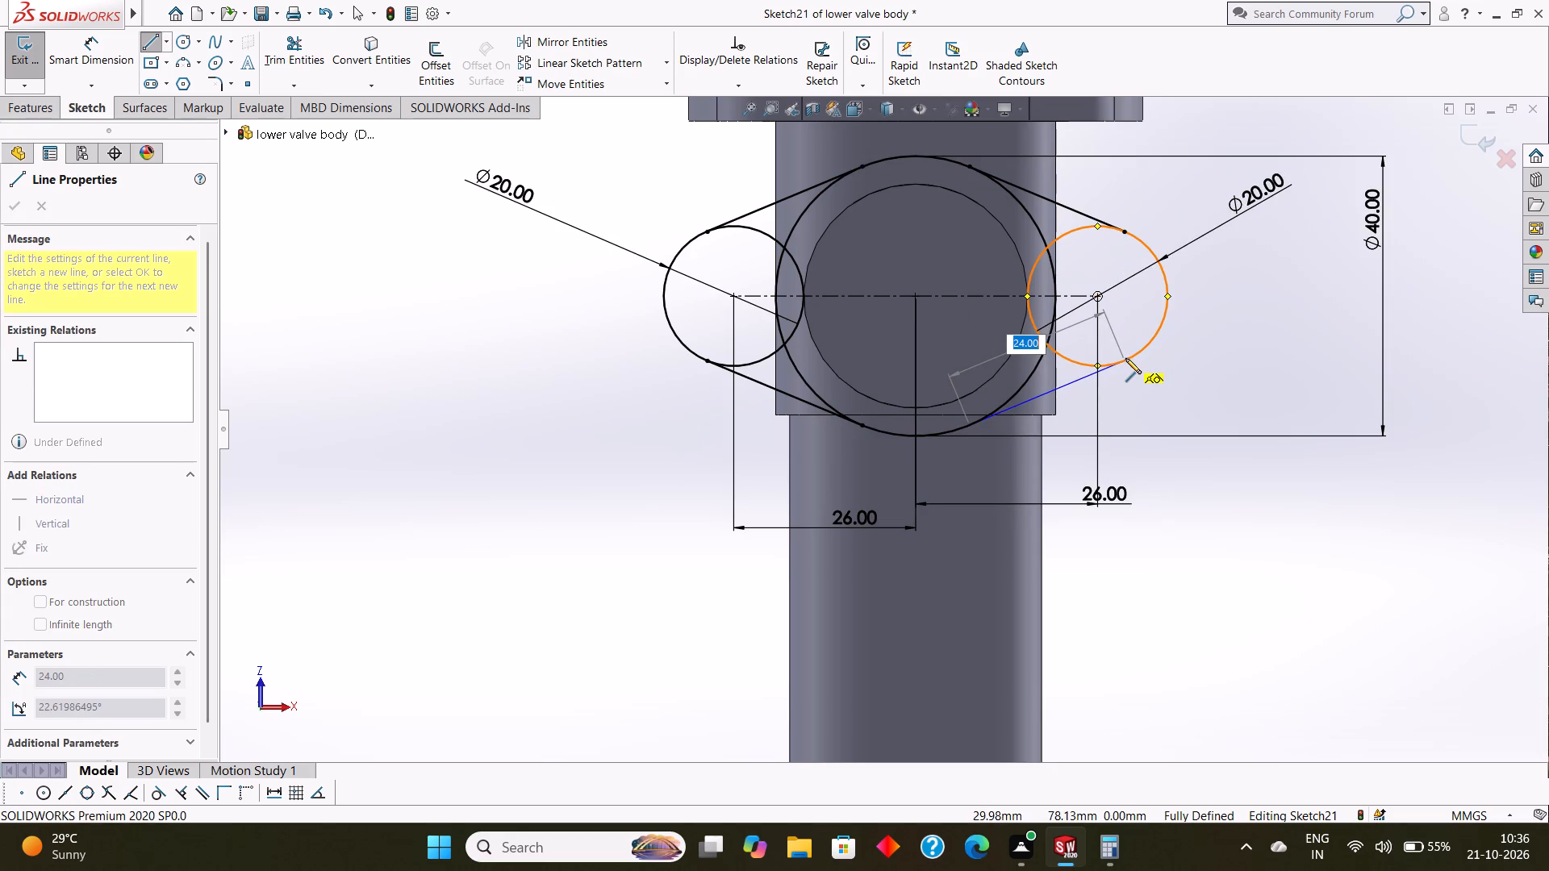
pyautogui.click(1125, 358)
pyautogui.press('Escape')
pyautogui.press('Escape')
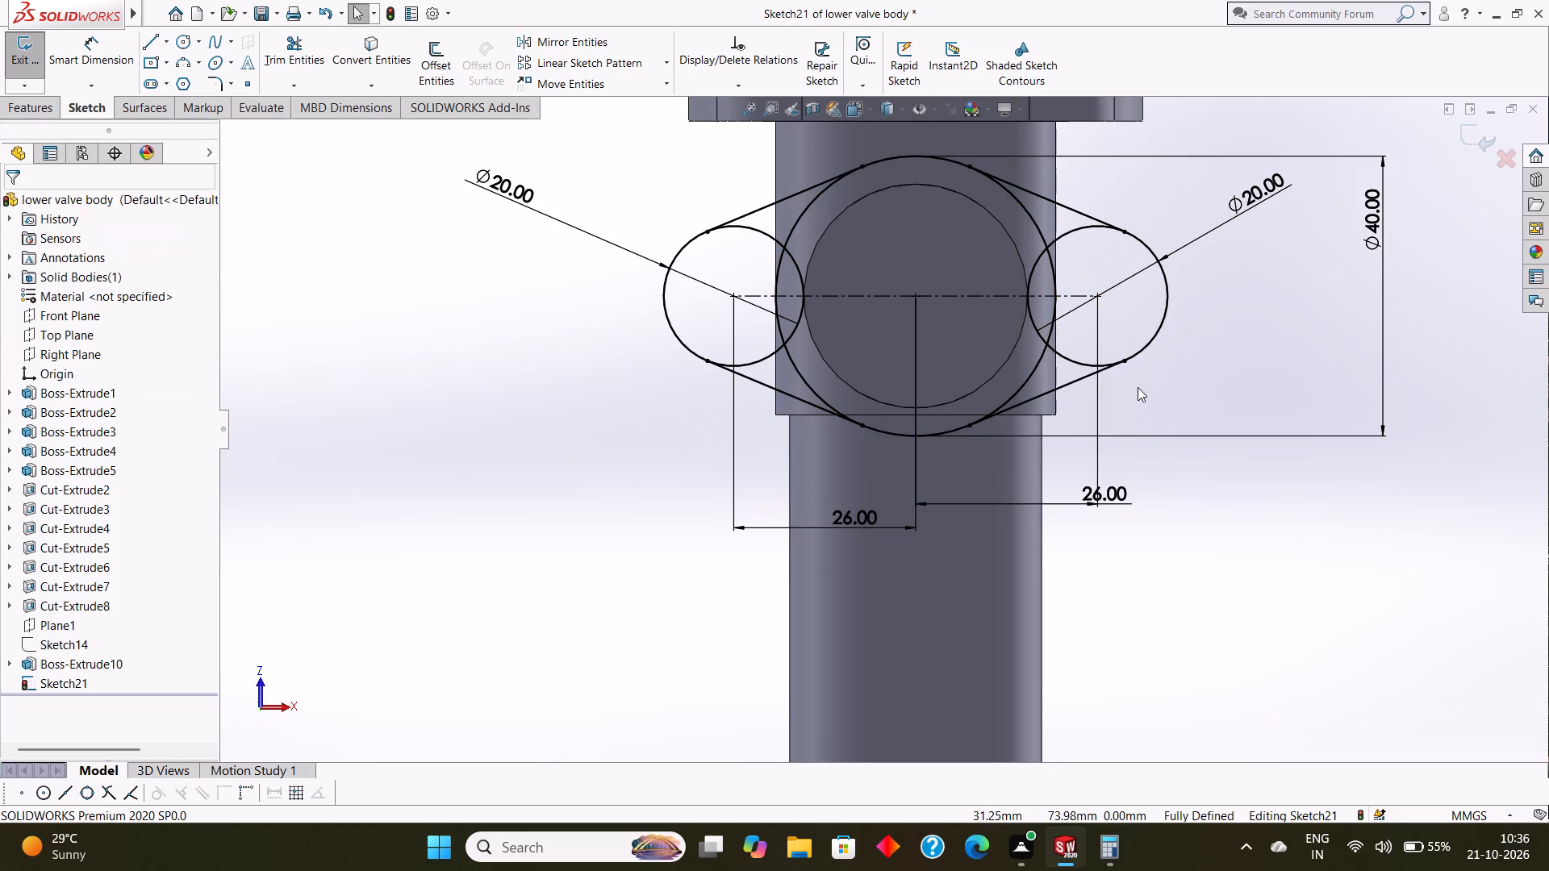
# Trim away the inner arcs of the left end circle between its two tangent lines, using trim to closest.
pyautogui.scroll(1, 1158, 392)
pyautogui.click(299, 56)
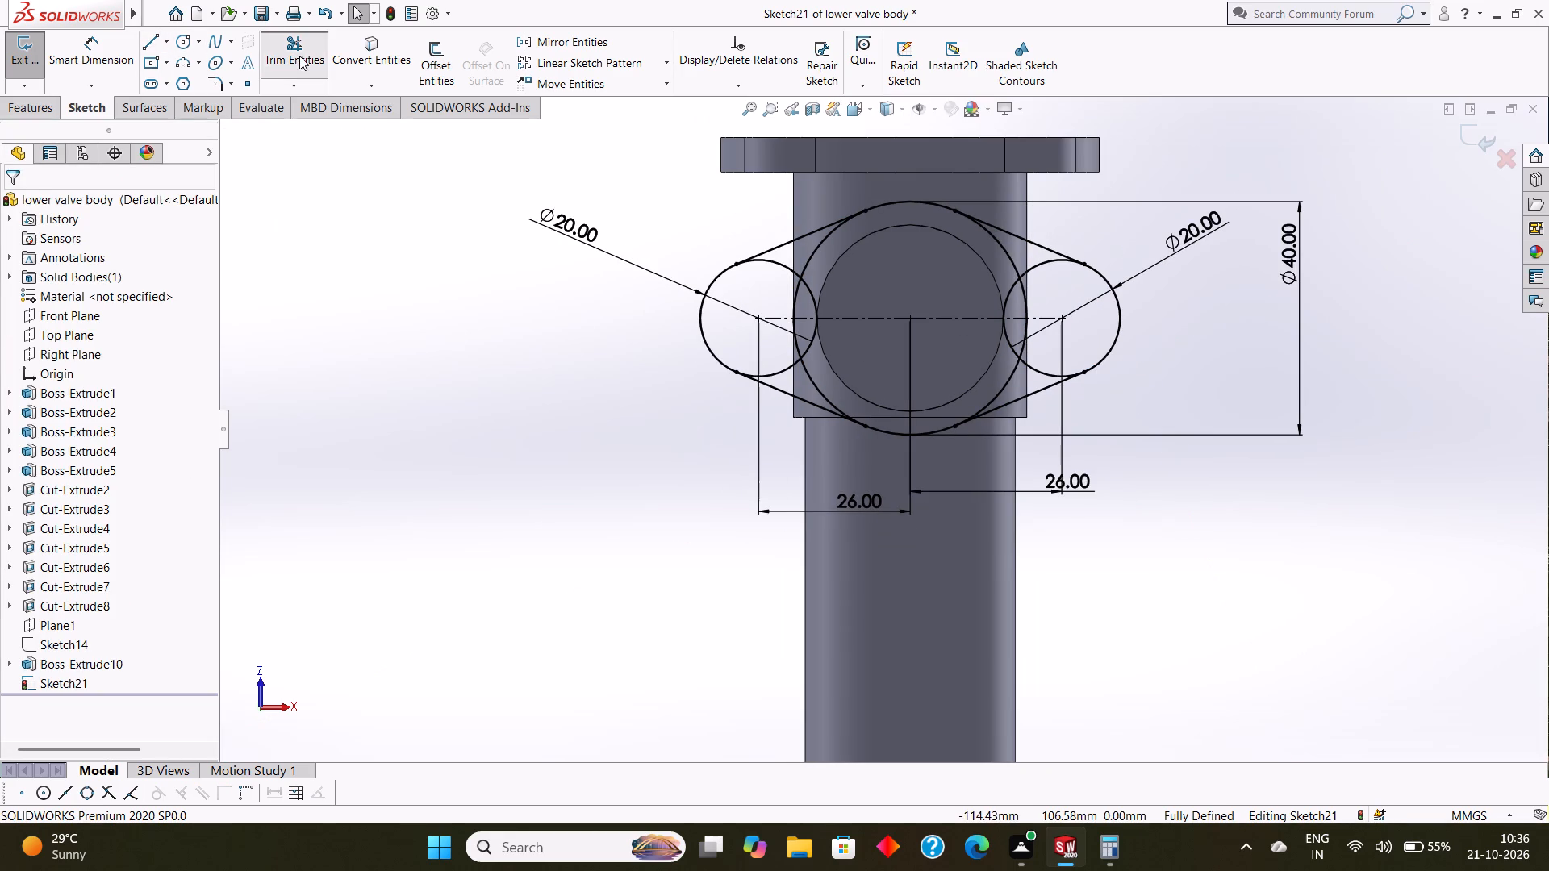
pyautogui.click(773, 261)
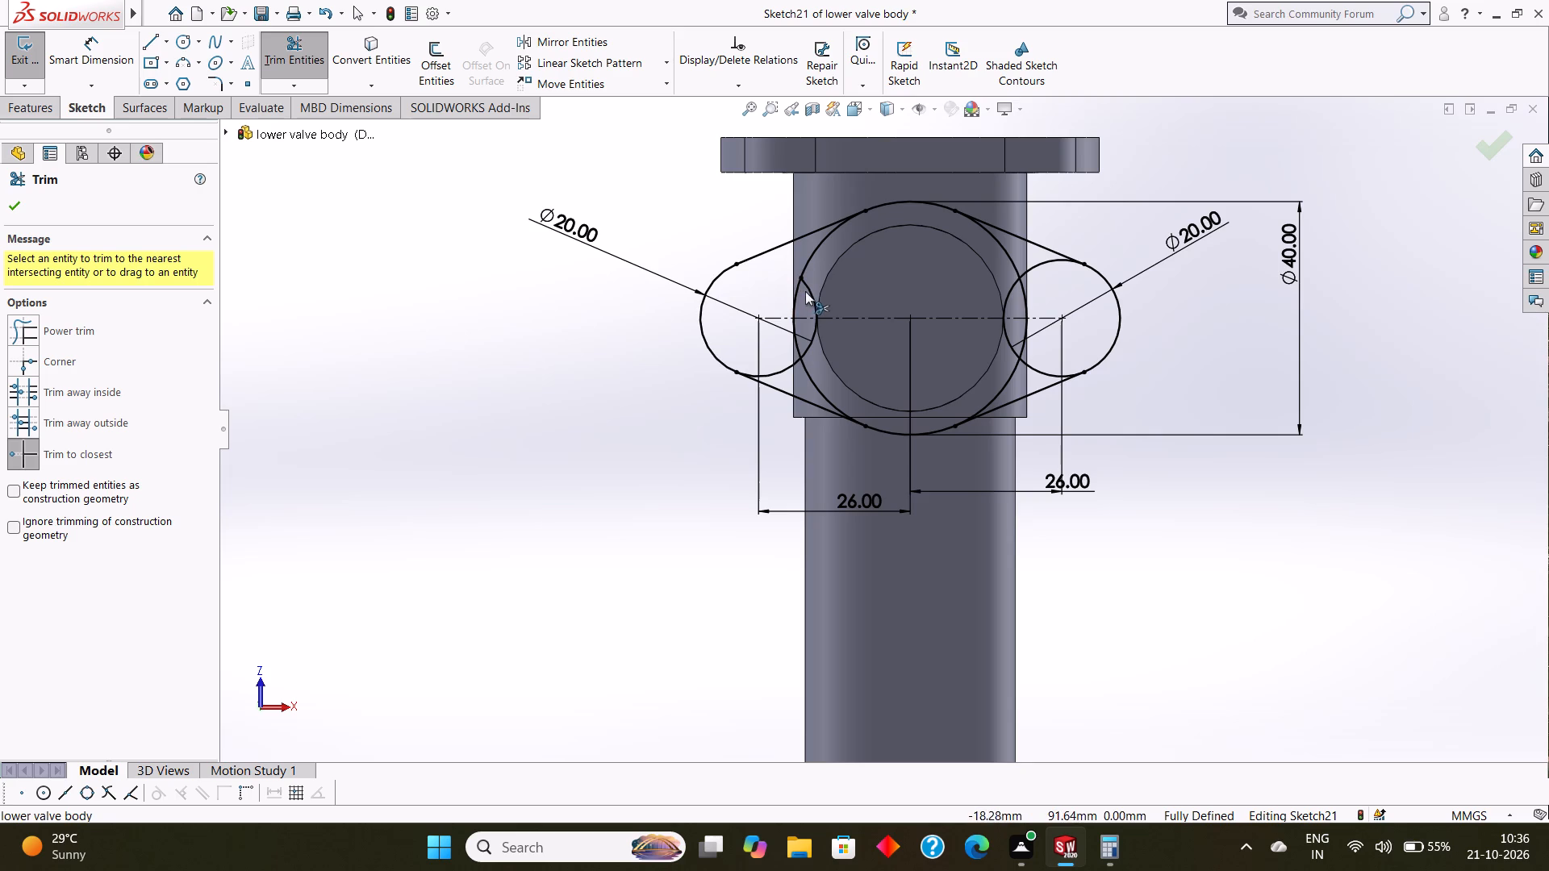
pyautogui.click(808, 294)
pyautogui.click(816, 324)
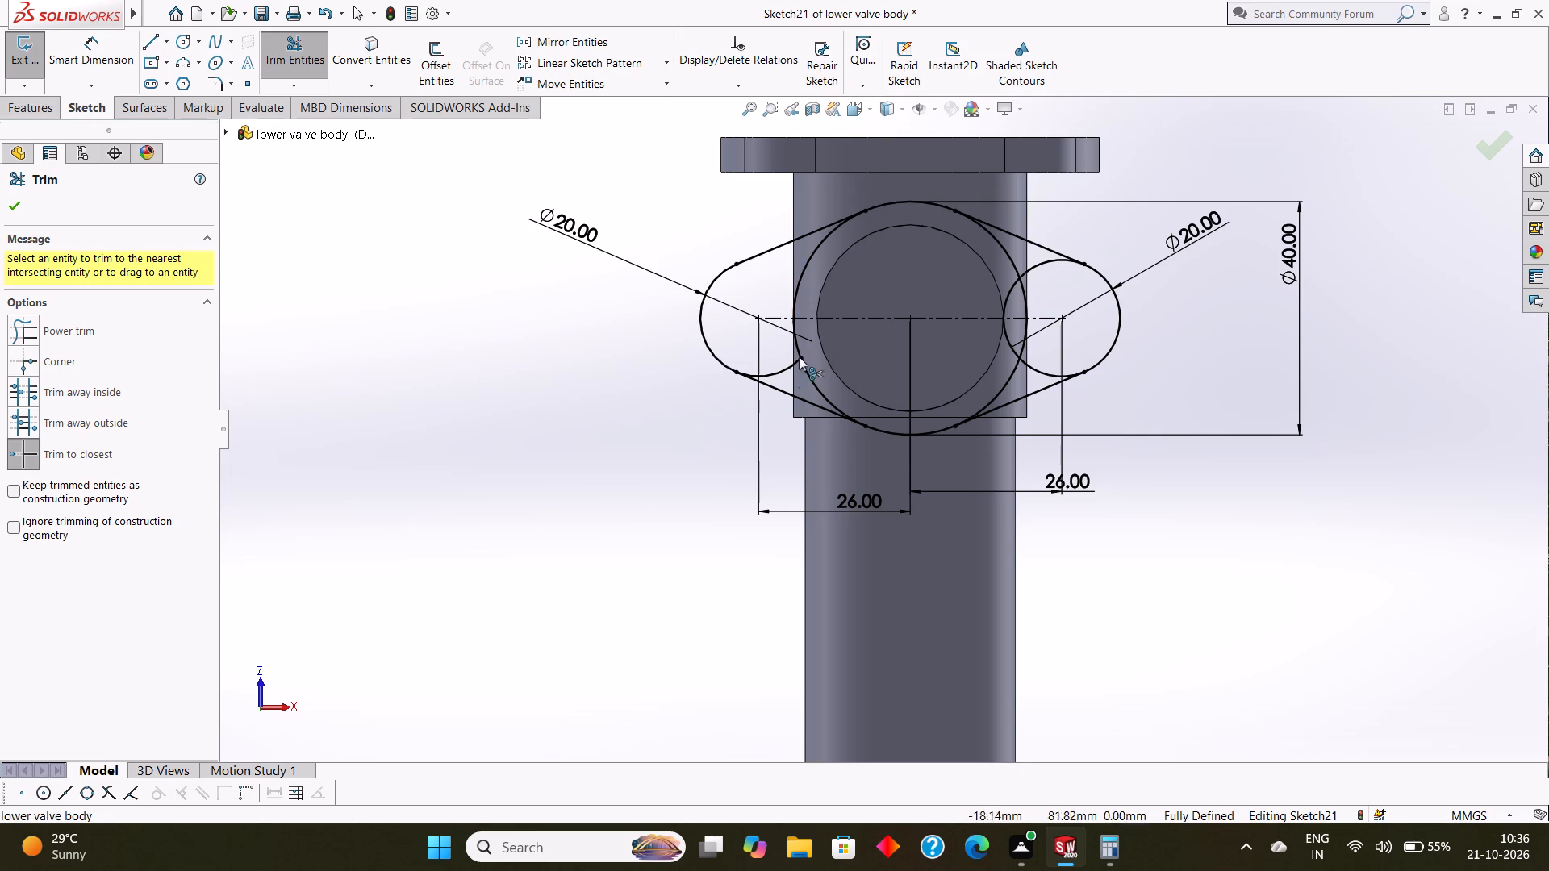
pyautogui.click(783, 369)
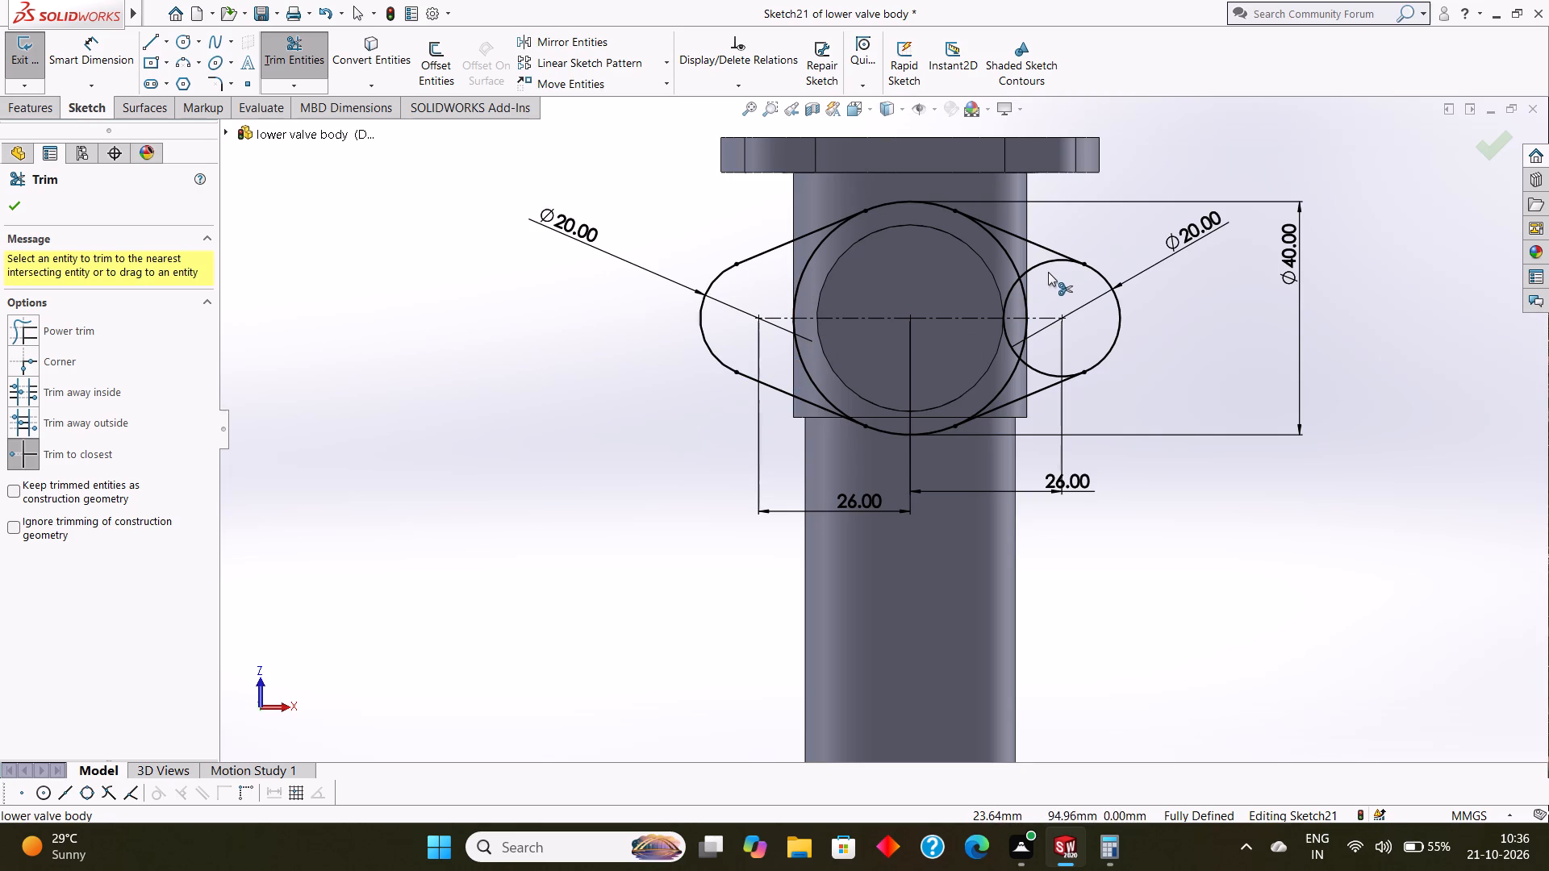
# Trim away the inner arcs of the right end circle between its two tangent lines.
pyautogui.click(1049, 264)
pyautogui.click(1009, 286)
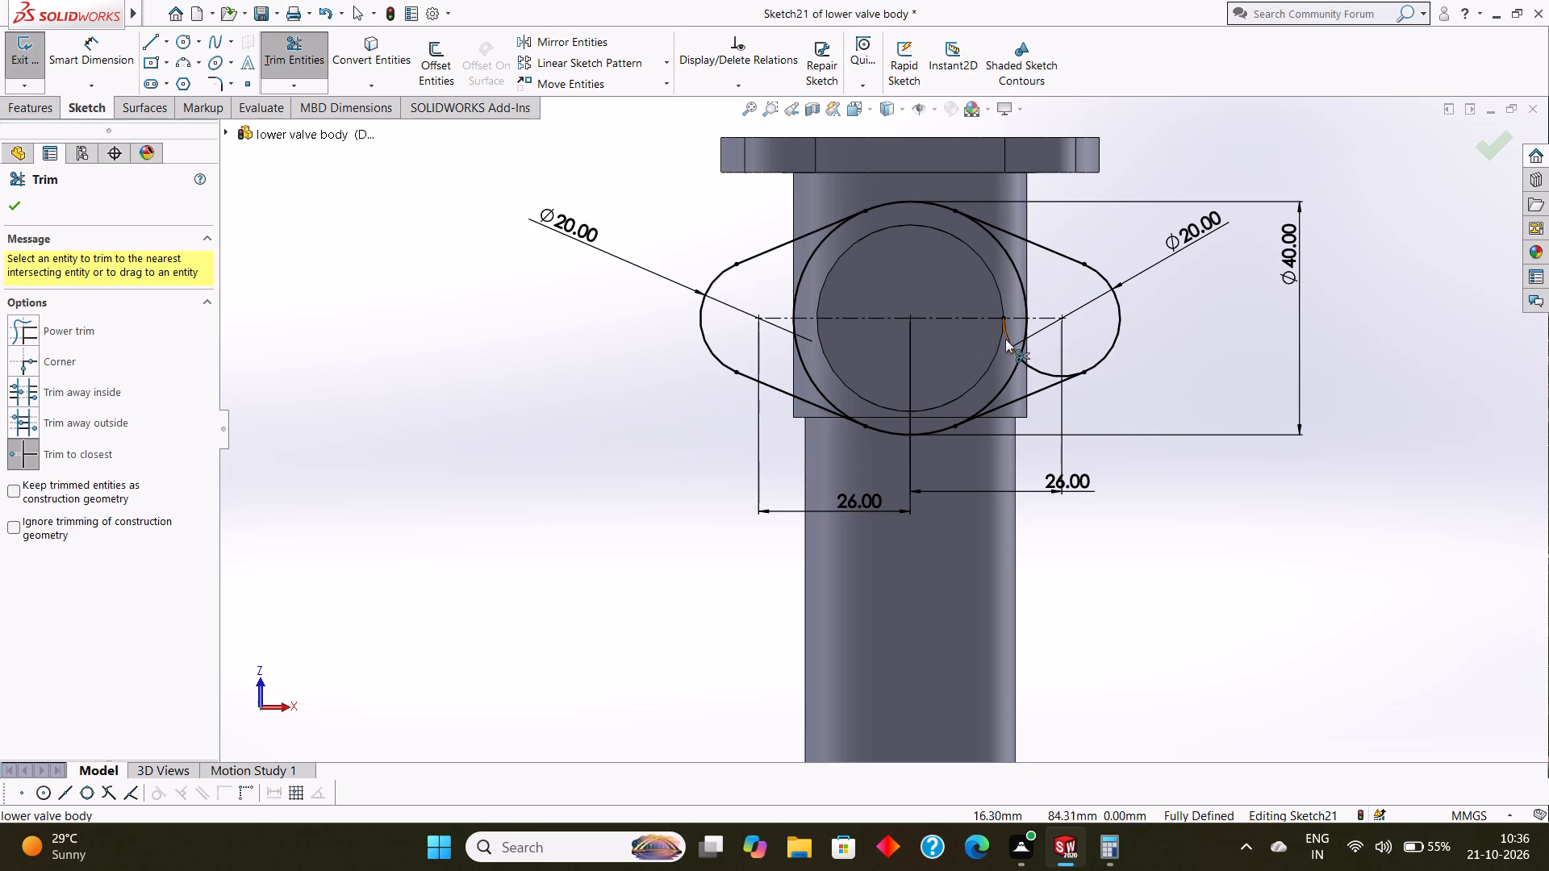
pyautogui.click(1008, 343)
pyautogui.click(1038, 368)
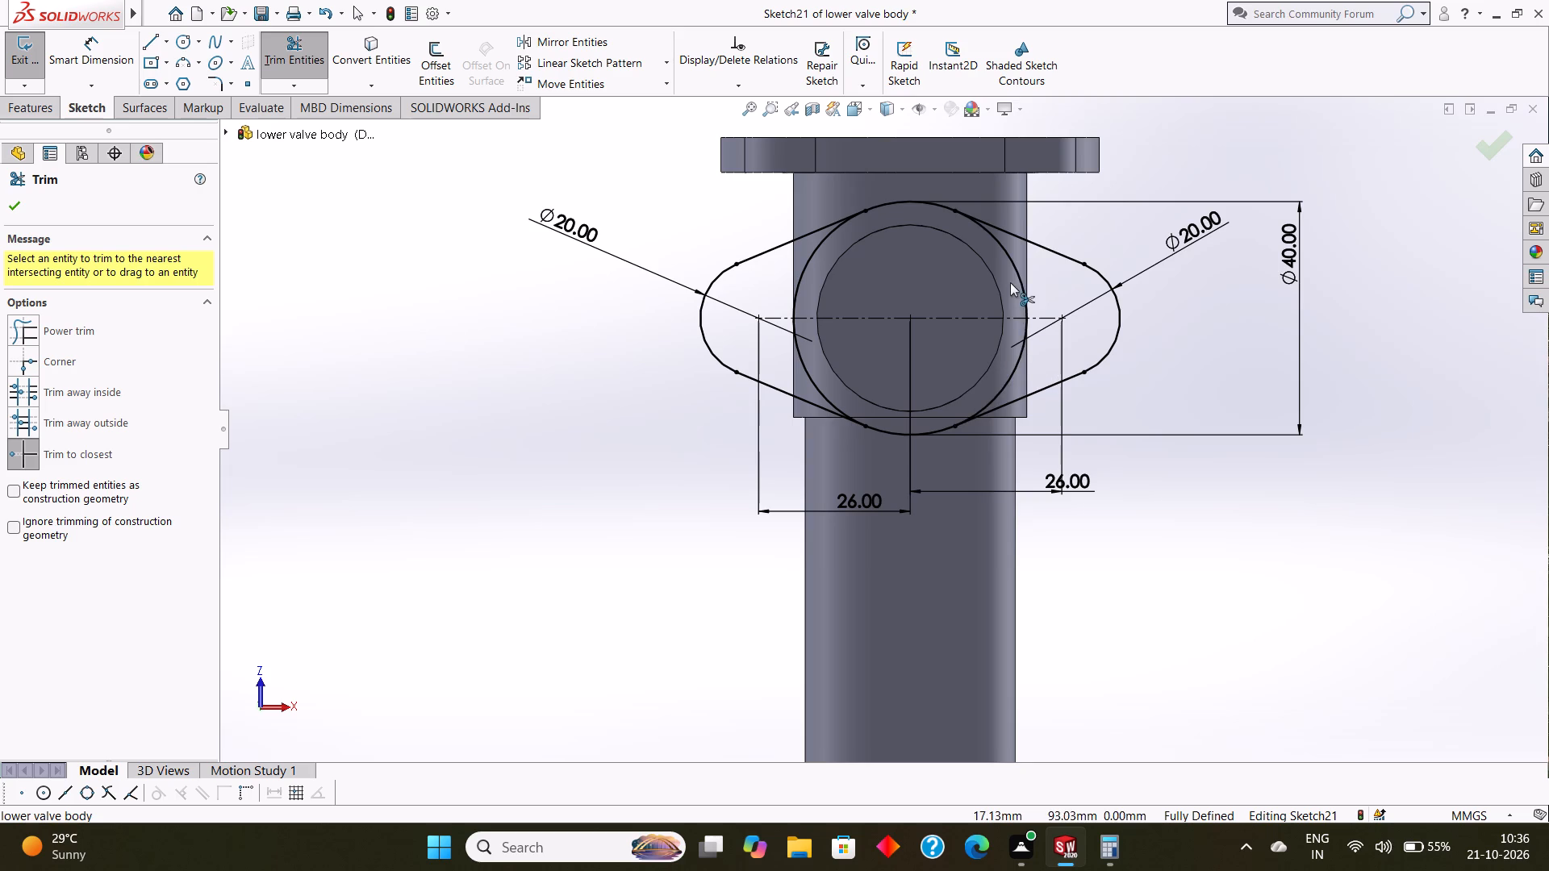
# Trim away both side arcs of the 40 mm circle between the tangent lines to leave a single closed flange outline.
pyautogui.click(1010, 263)
pyautogui.click(1017, 359)
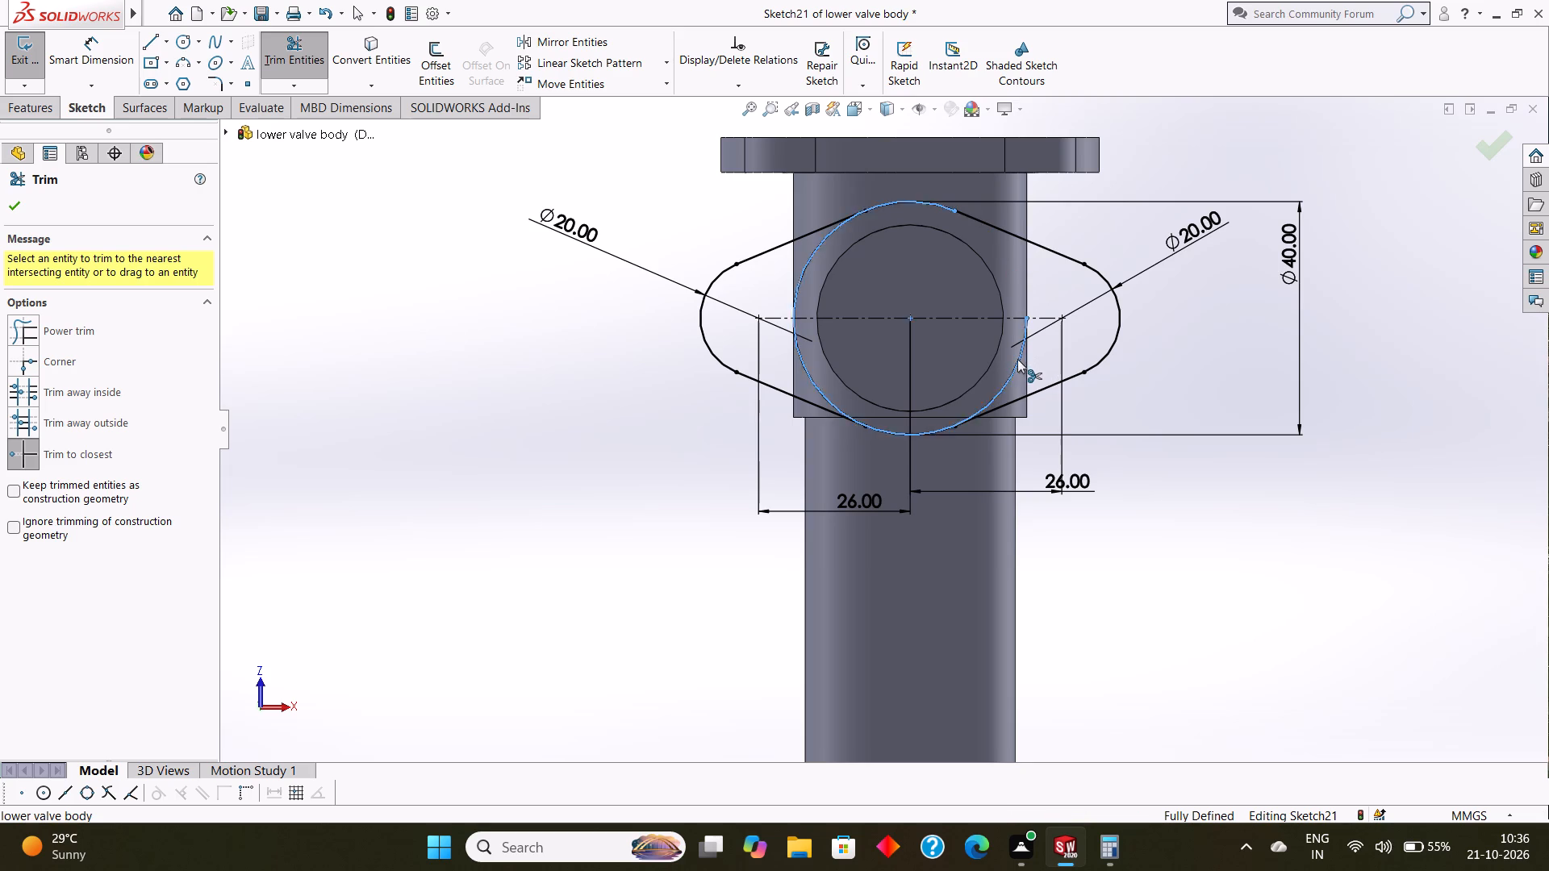
pyautogui.click(830, 233)
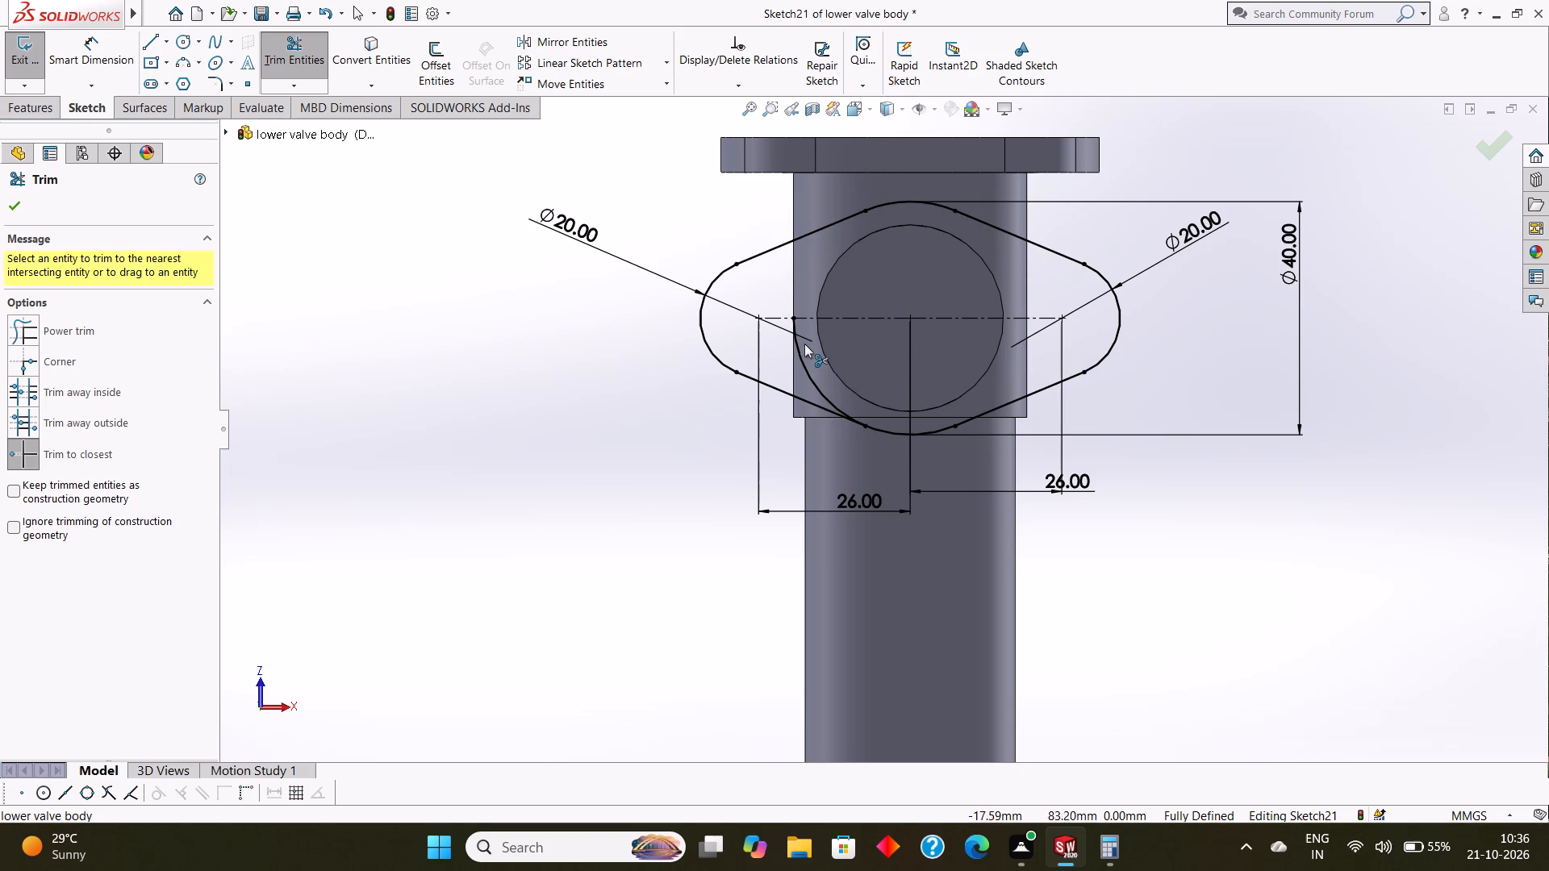
pyautogui.click(801, 349)
pyautogui.click(9, 213)
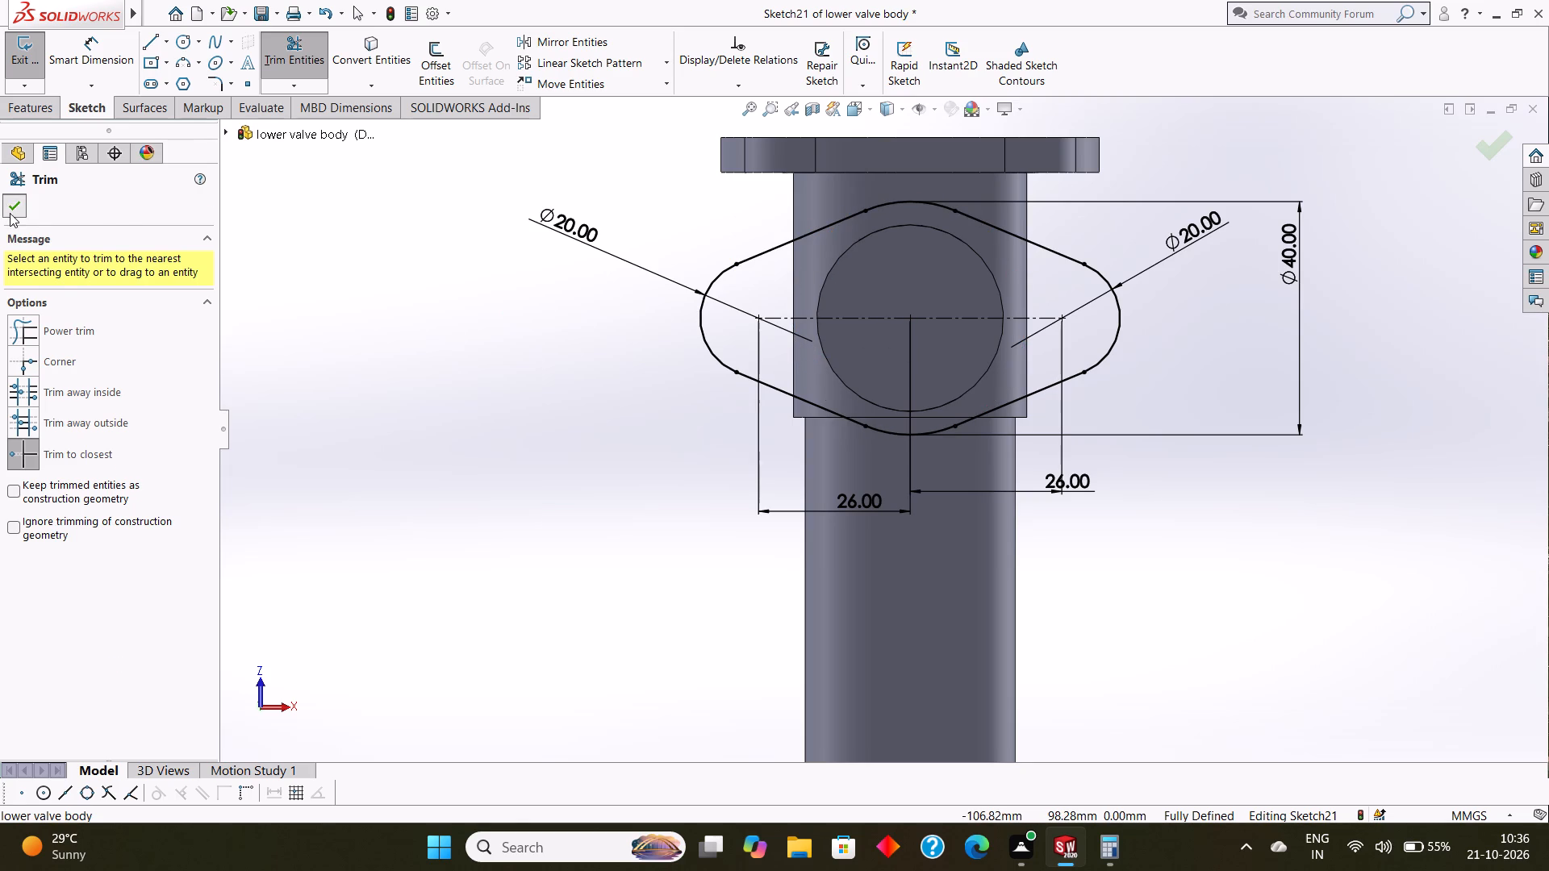
# Extrude the closed flange profile as a blind boss 6 mm deep, merged with the valve body.
pyautogui.click(31, 114)
pyautogui.click(36, 61)
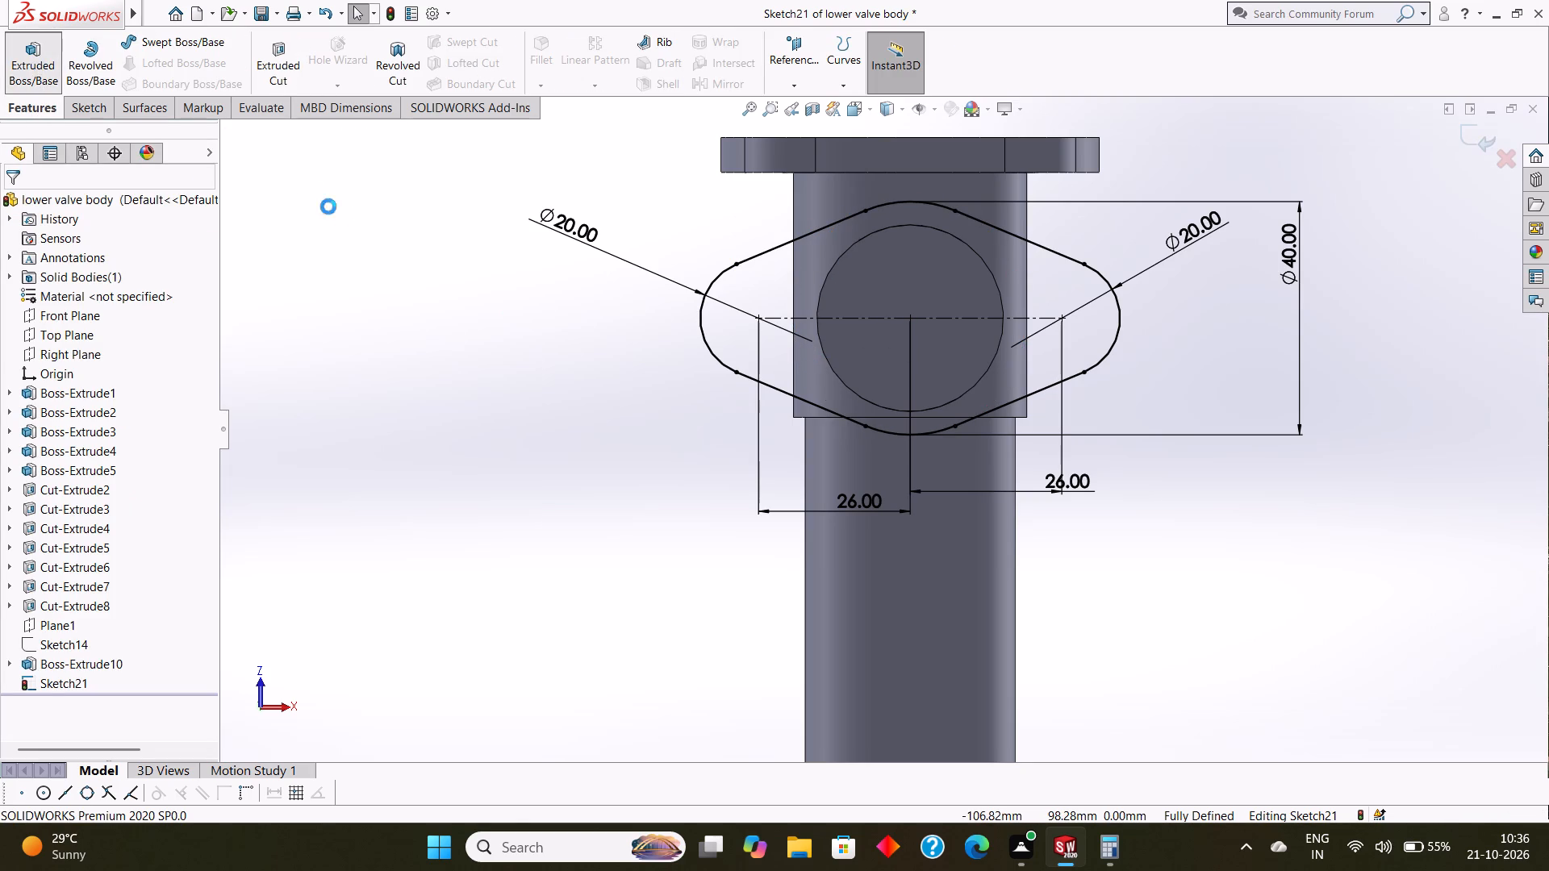
pyautogui.moveTo(403, 259); pyautogui.dragTo(483, 297, button='middle')
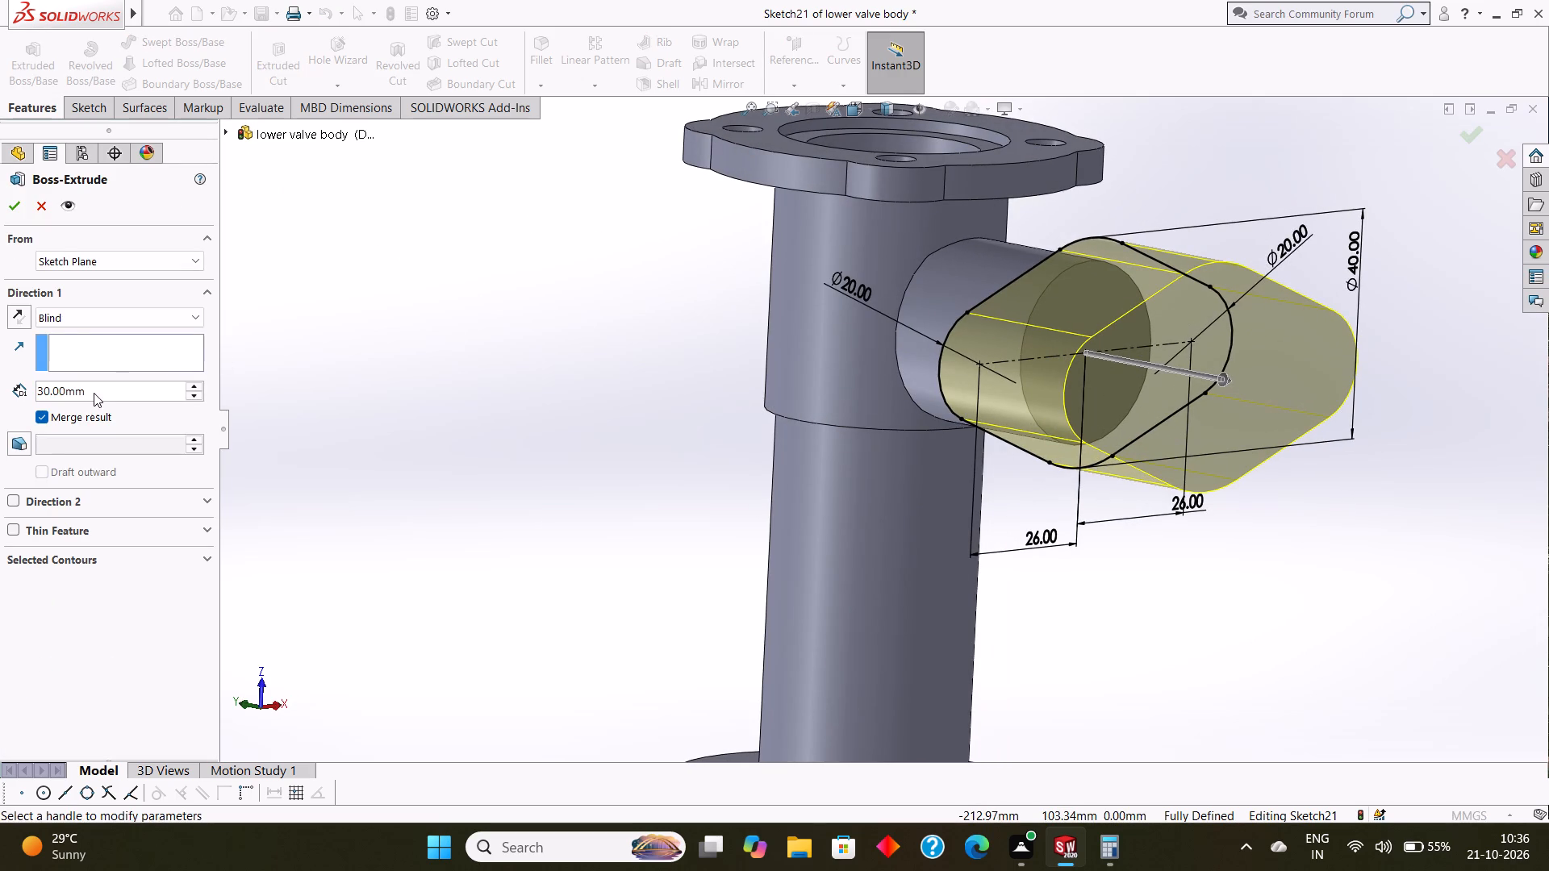
pyautogui.click(113, 385)
pyautogui.moveTo(126, 390); pyautogui.dragTo(6, 390)
pyautogui.press('6')
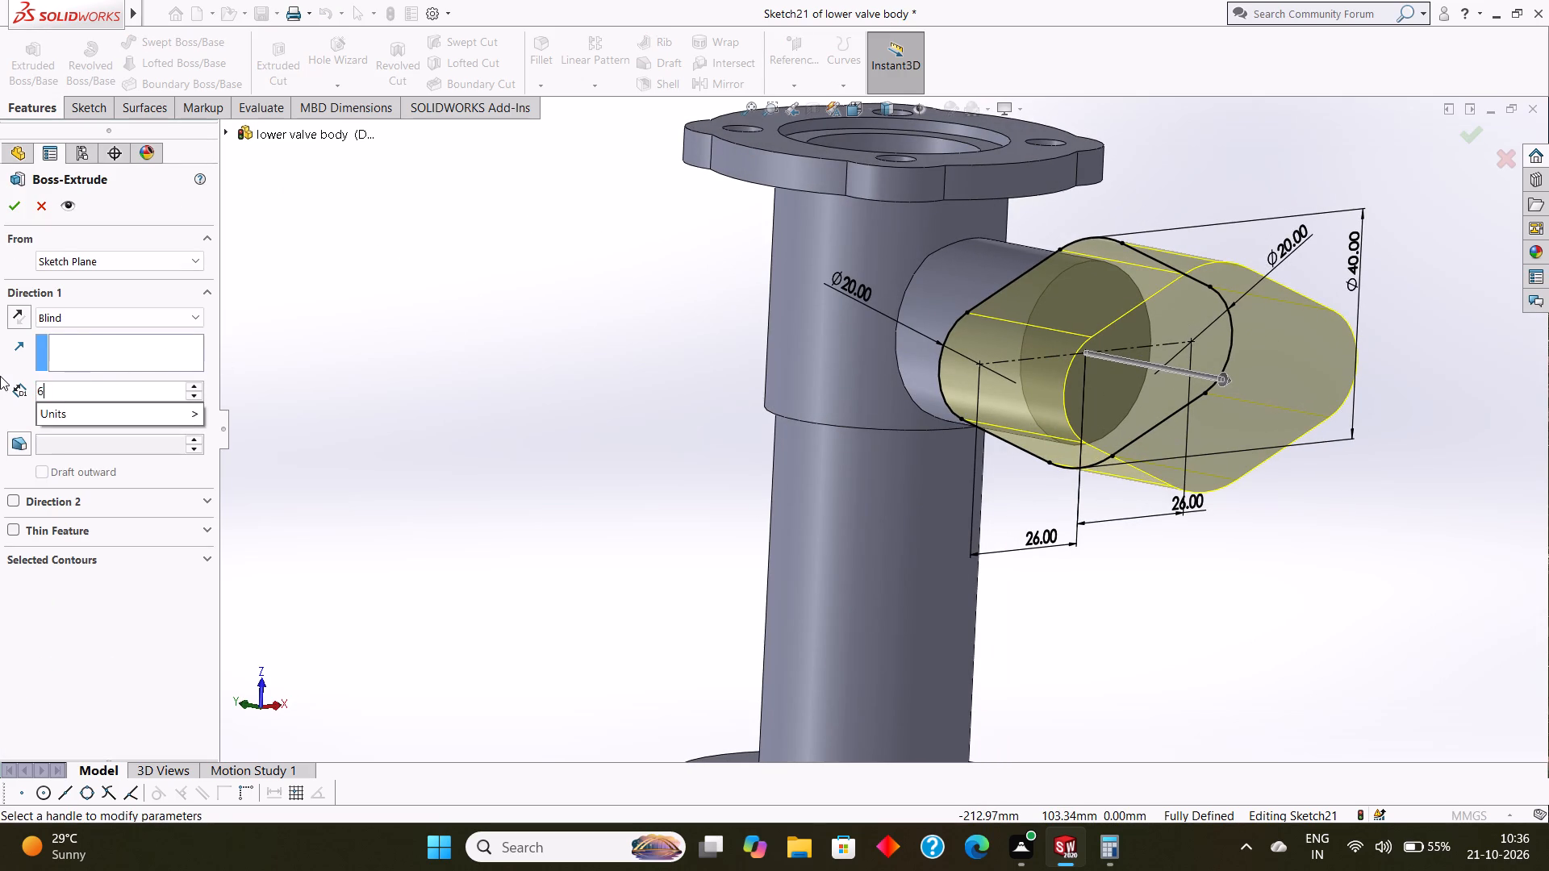
pyautogui.press('Return')
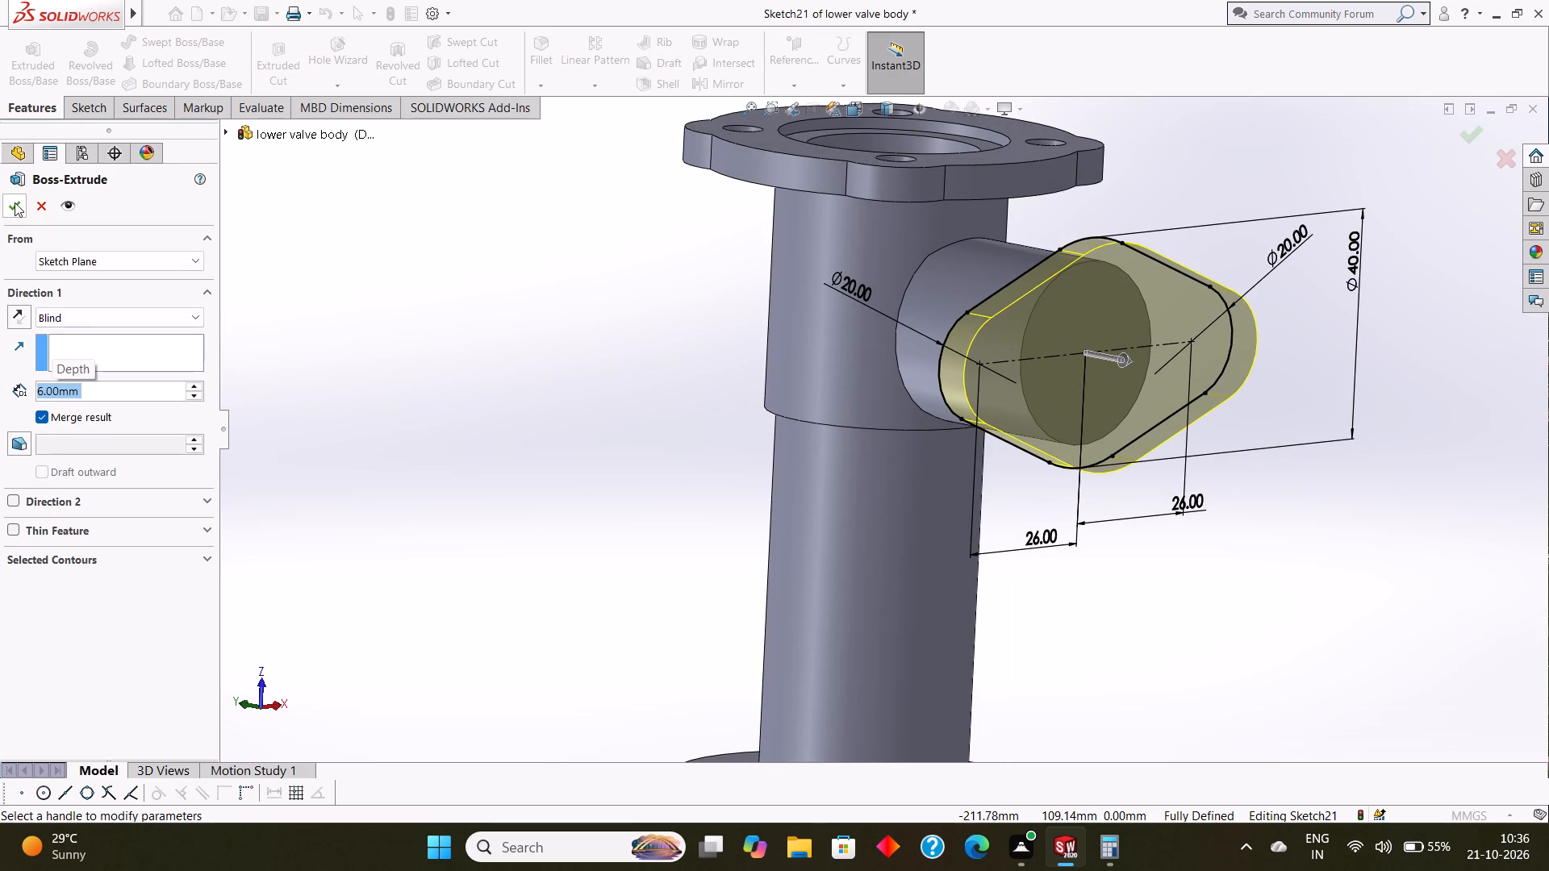
pyautogui.click(15, 202)
pyautogui.click(449, 306)
# Start a new sketch on the outer face of the side flange, viewed normal to the face.
pyautogui.moveTo(518, 328); pyautogui.dragTo(516, 299, button='middle')
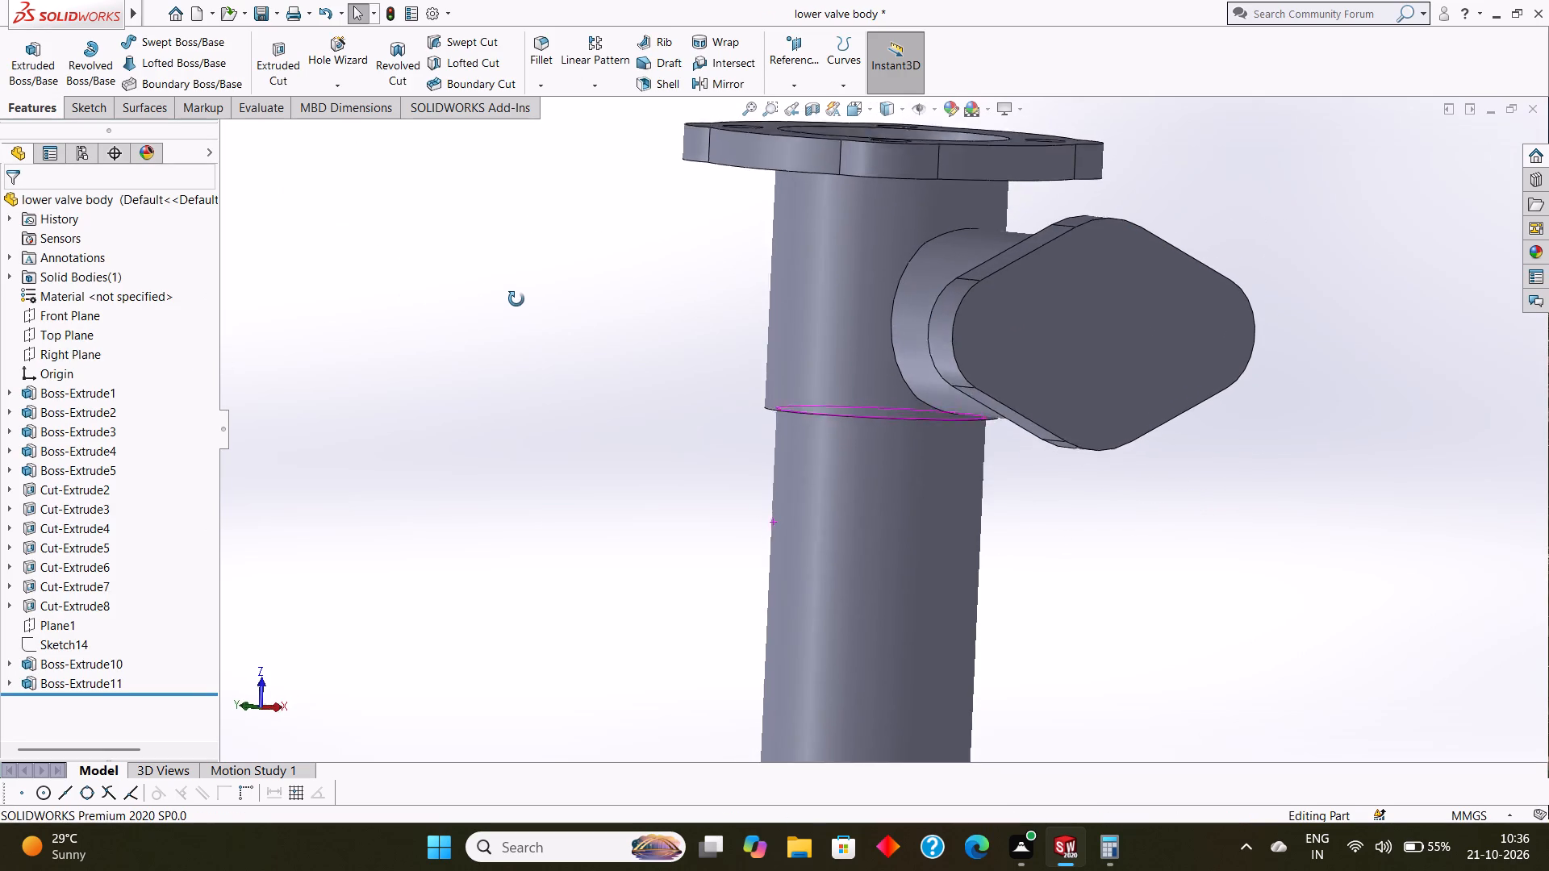
pyautogui.moveTo(516, 299); pyautogui.dragTo(520, 262, button='middle')
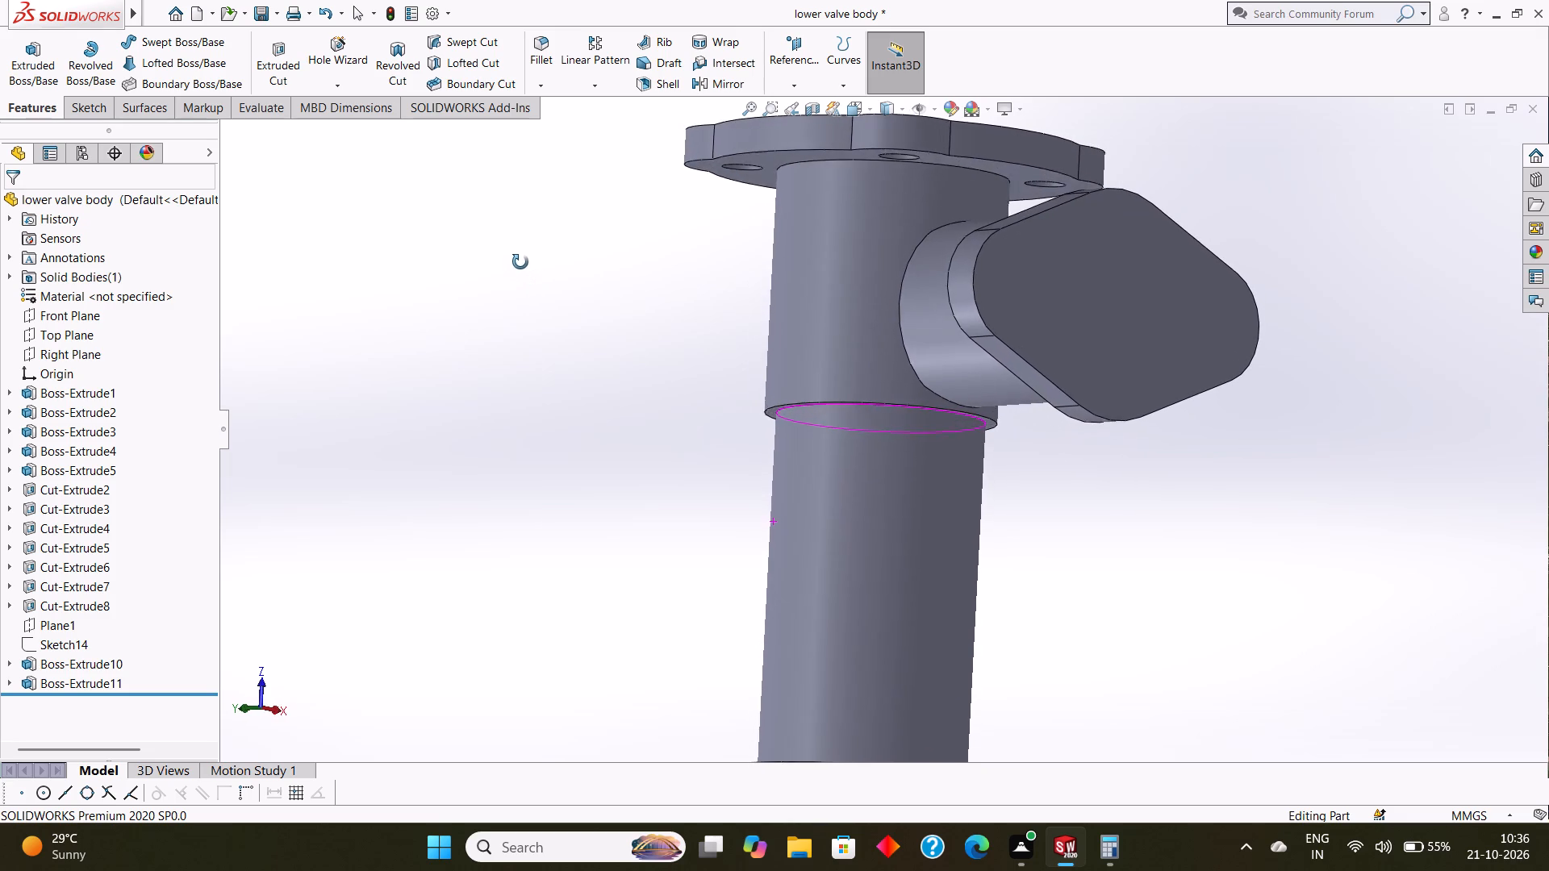
pyautogui.moveTo(520, 262); pyautogui.dragTo(514, 263, button='middle')
pyautogui.moveTo(521, 287); pyautogui.dragTo(495, 310, button='middle')
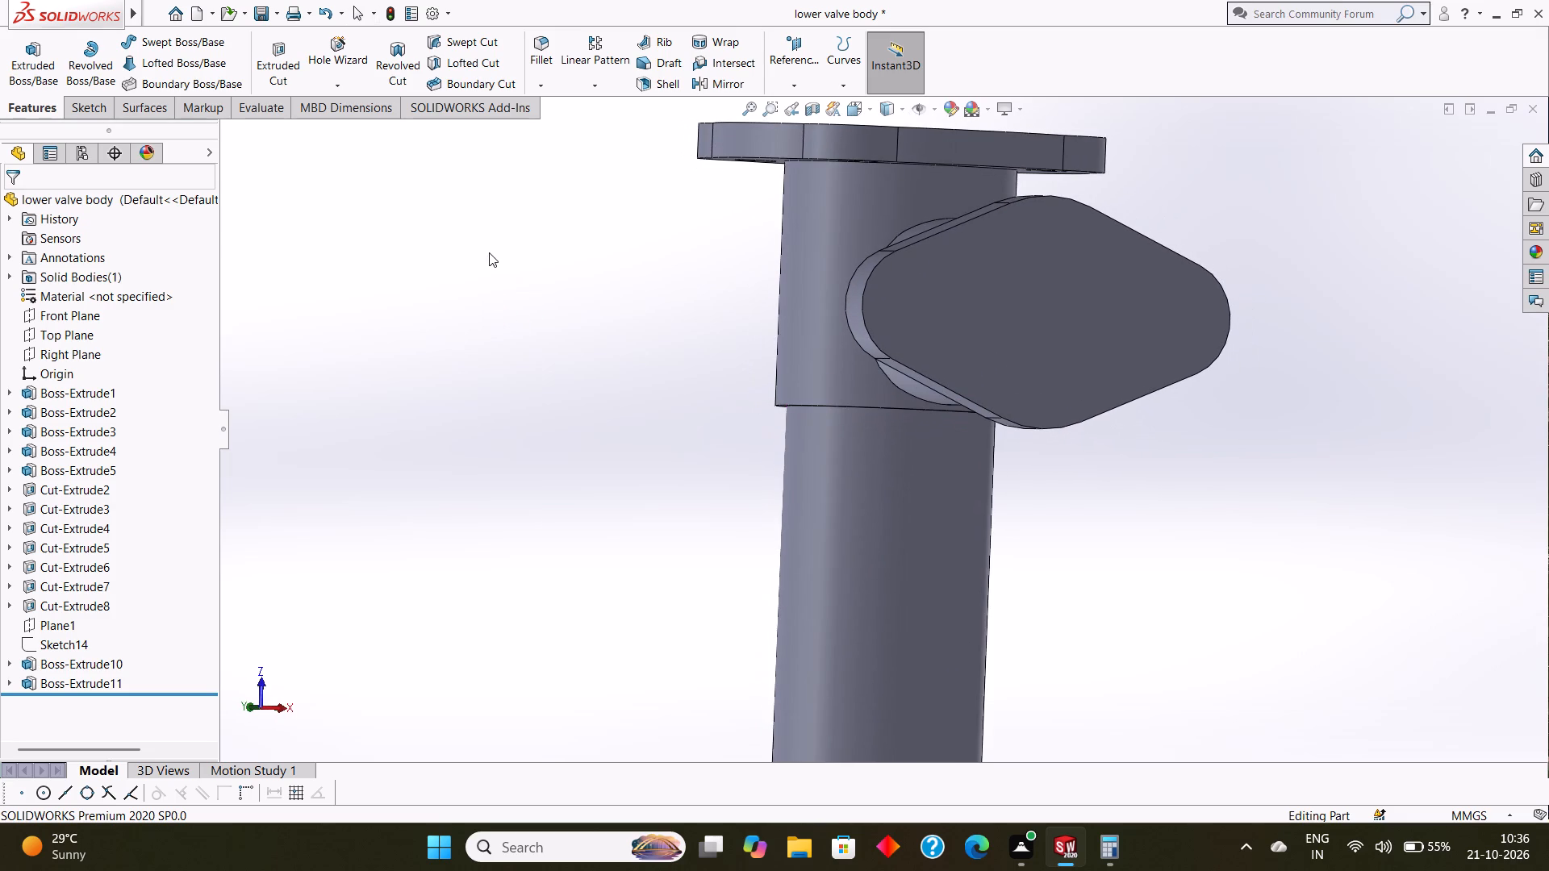
pyautogui.click(1114, 281)
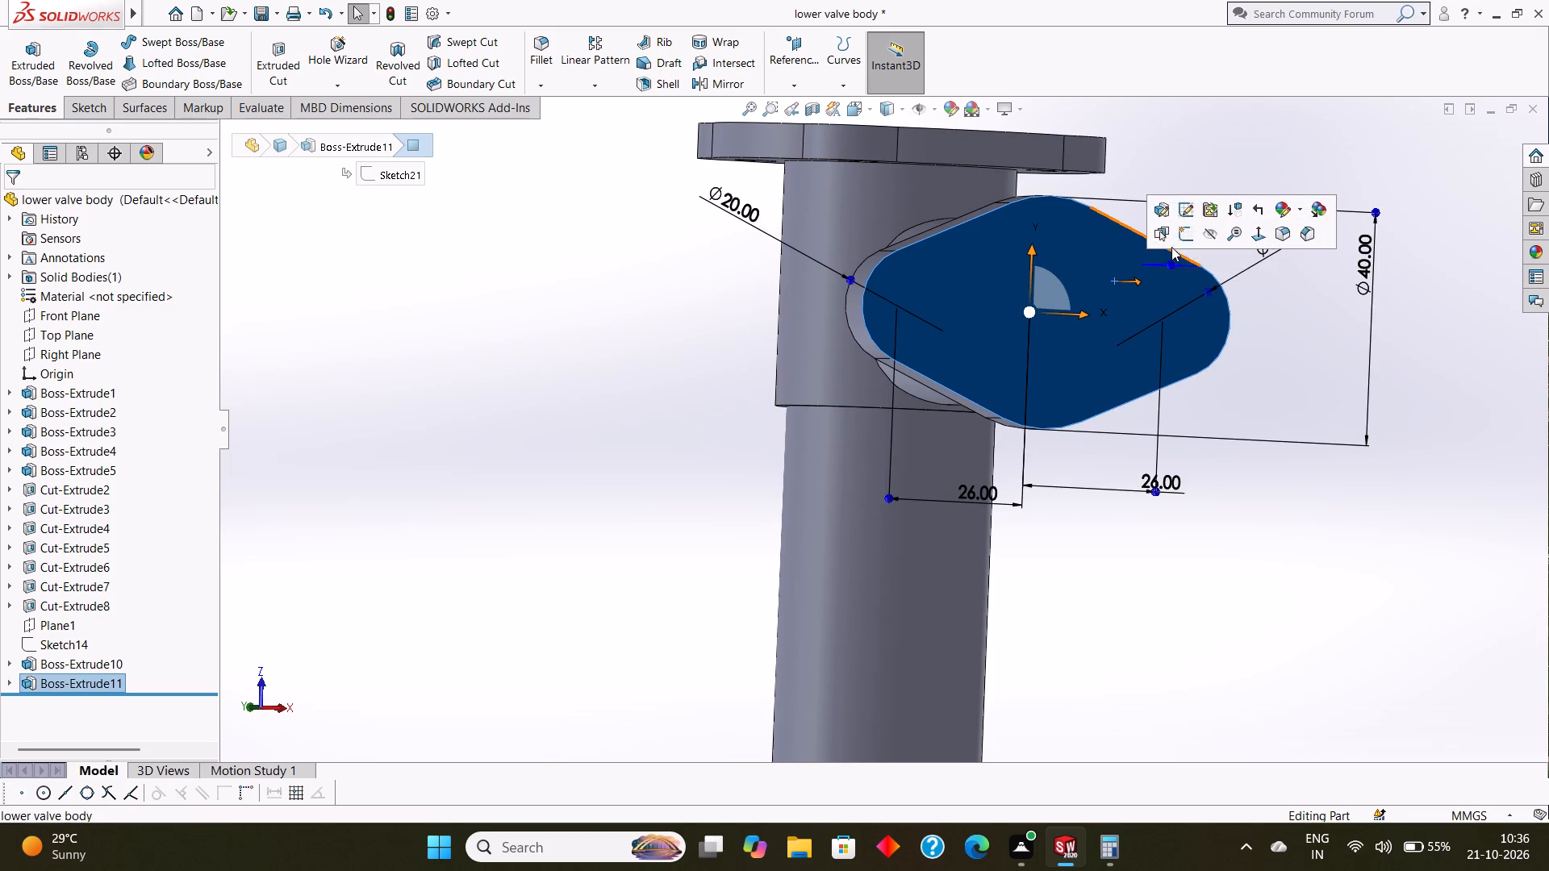
pyautogui.click(1184, 235)
pyautogui.press('Escape')
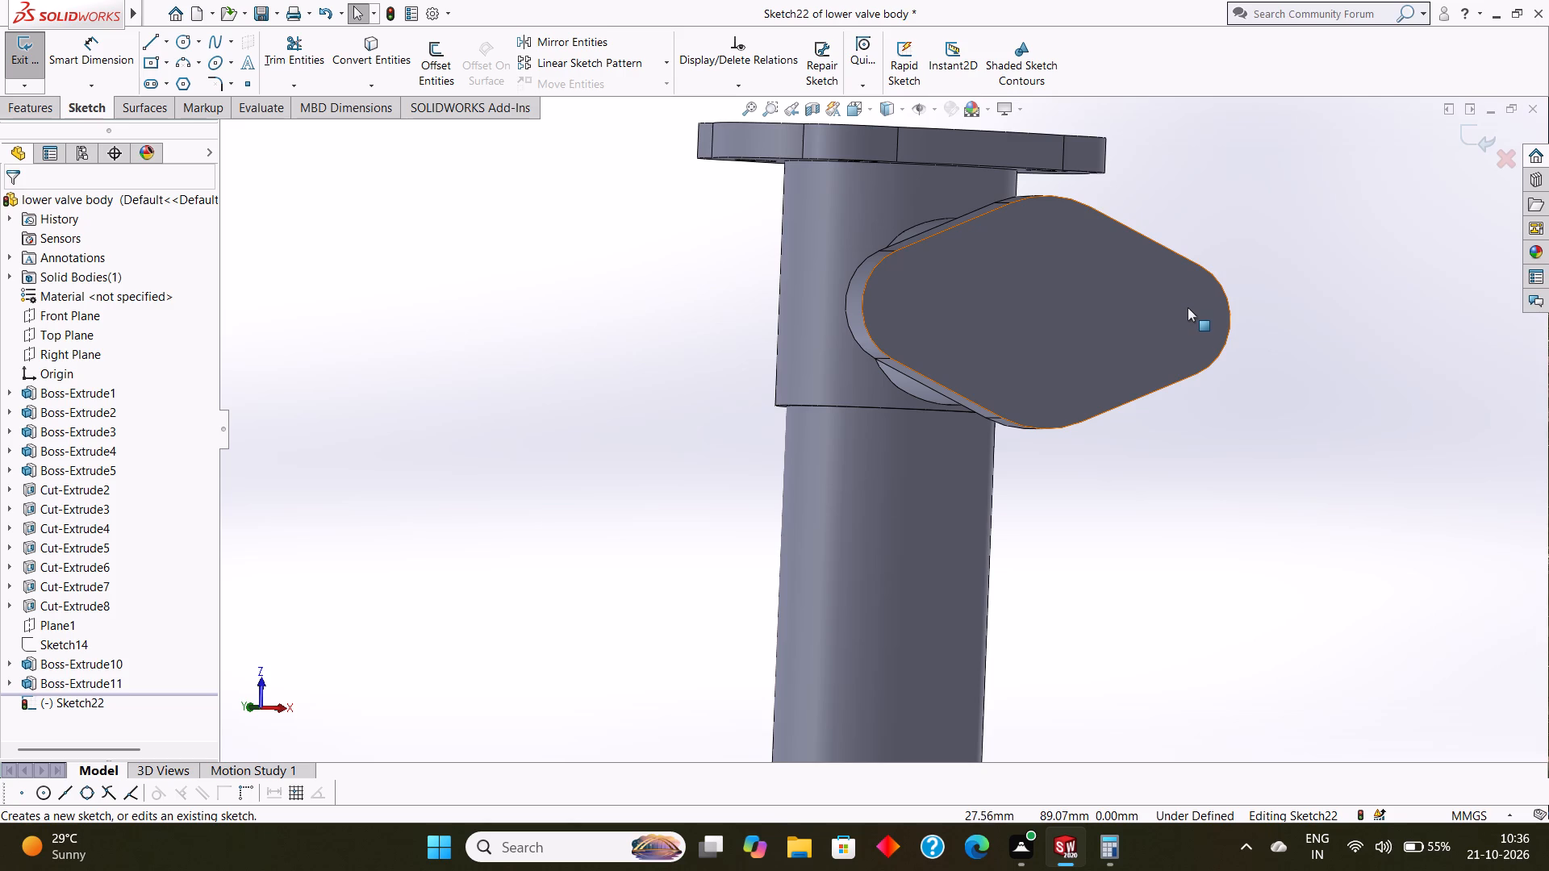
pyautogui.hotkey('ctrl', '8')
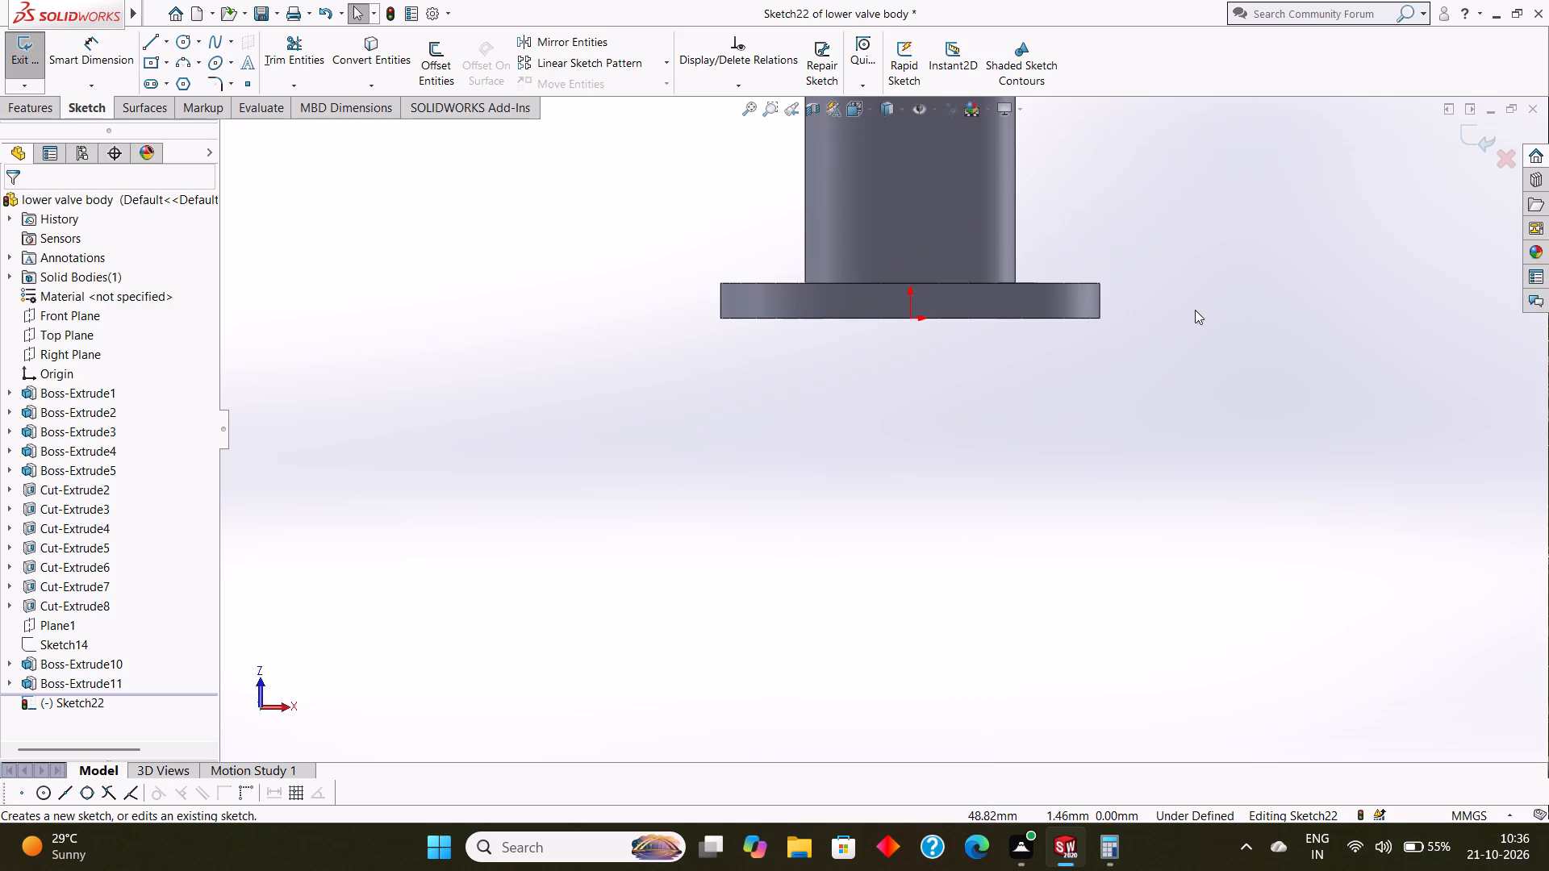
pyautogui.scroll(6, 1184, 309)
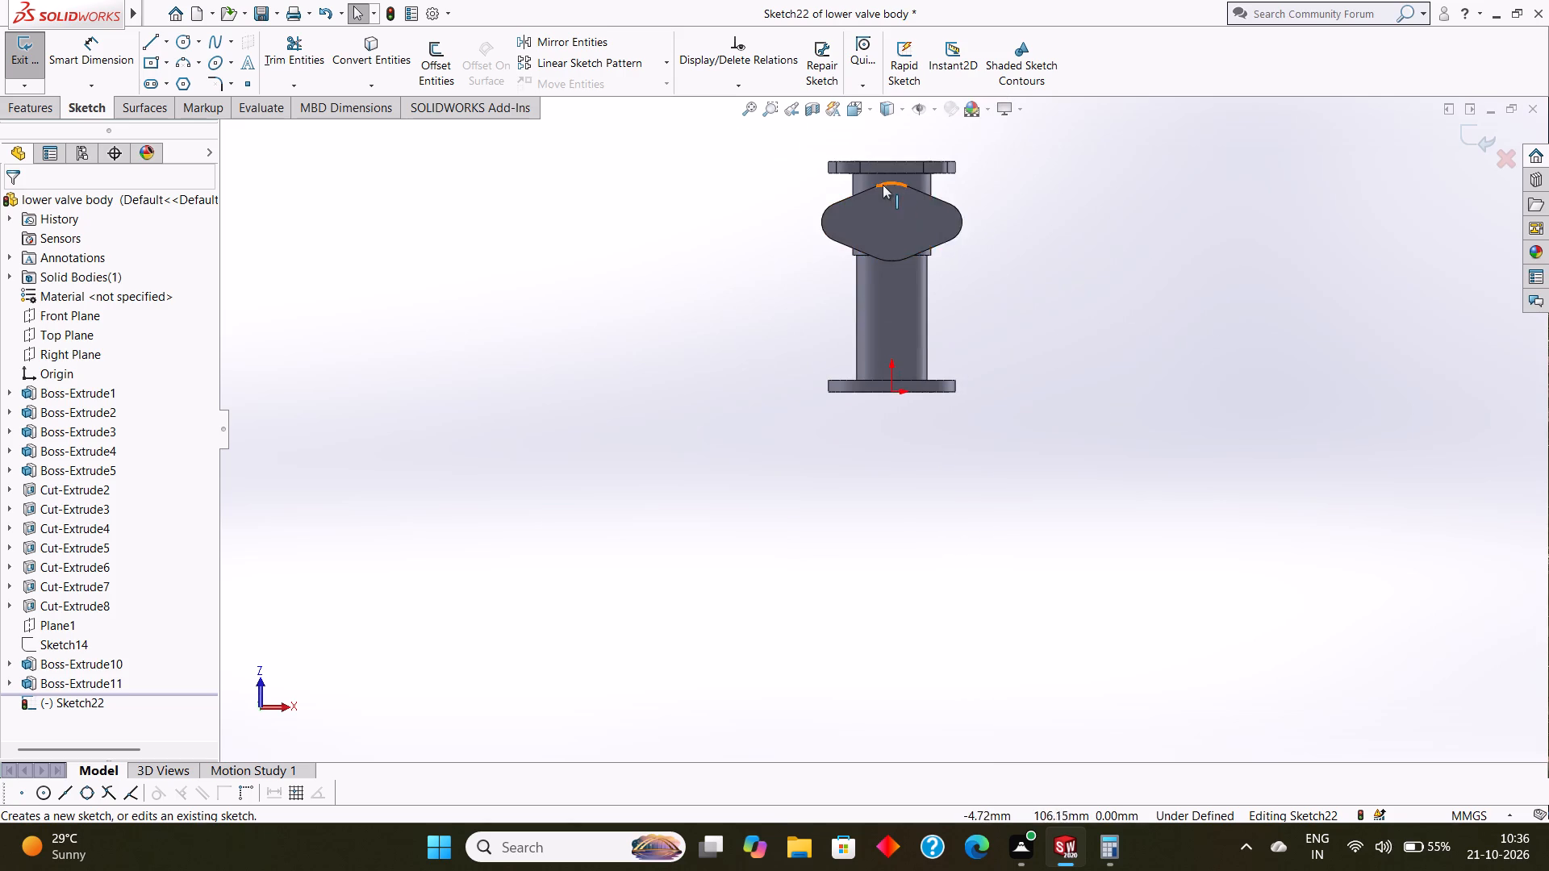
pyautogui.scroll(-4, 884, 162)
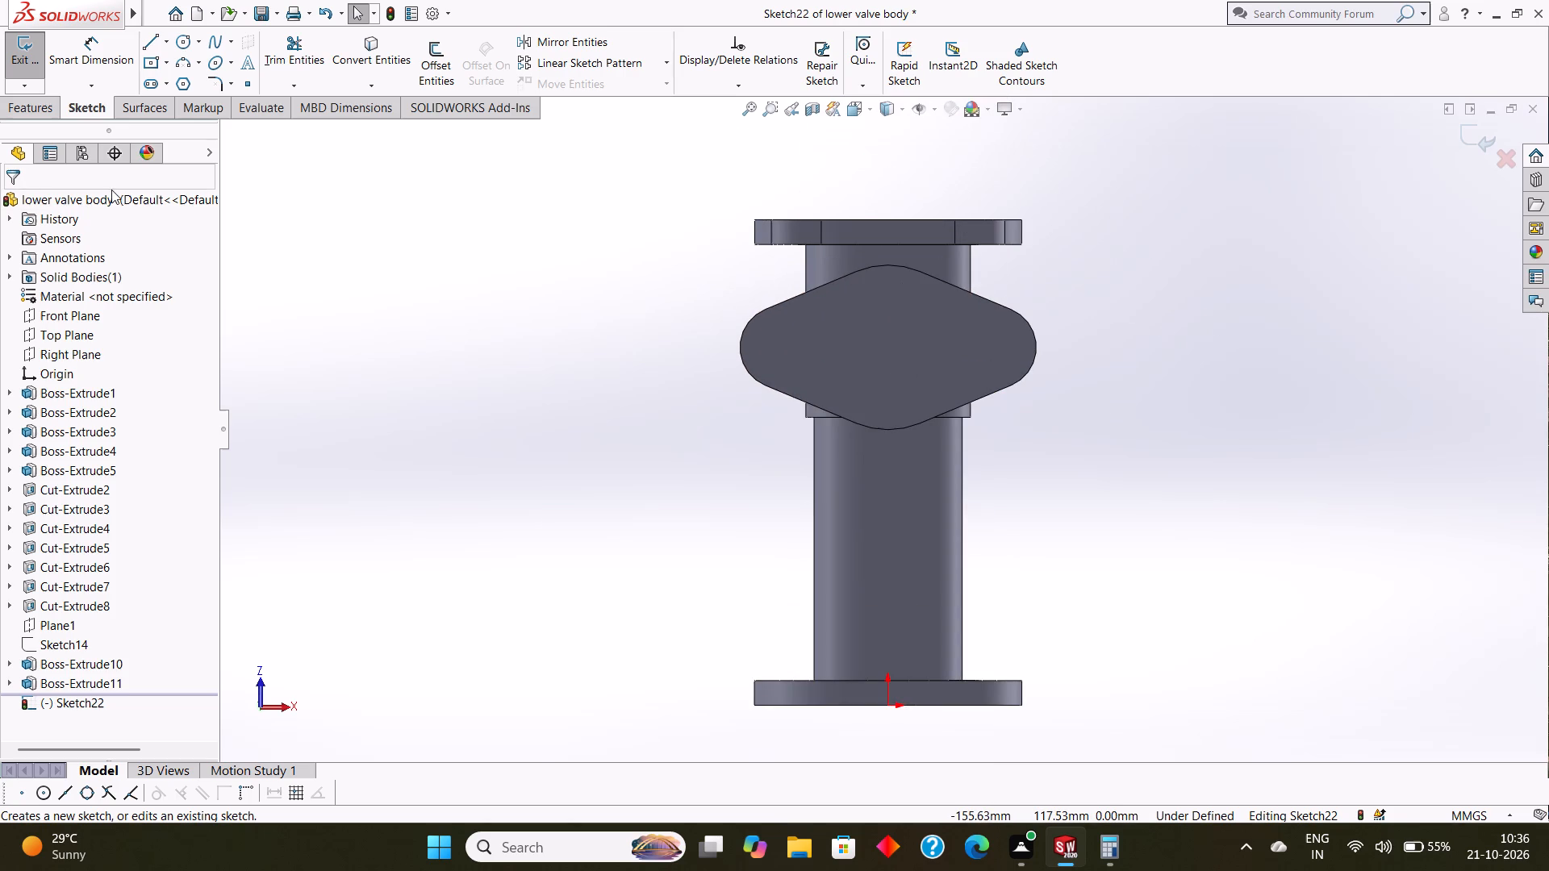
# Draw two circles concentric with the flange's rounded ends, about 11 mm diameter at the left end and 13 mm at the right.
pyautogui.click(187, 36)
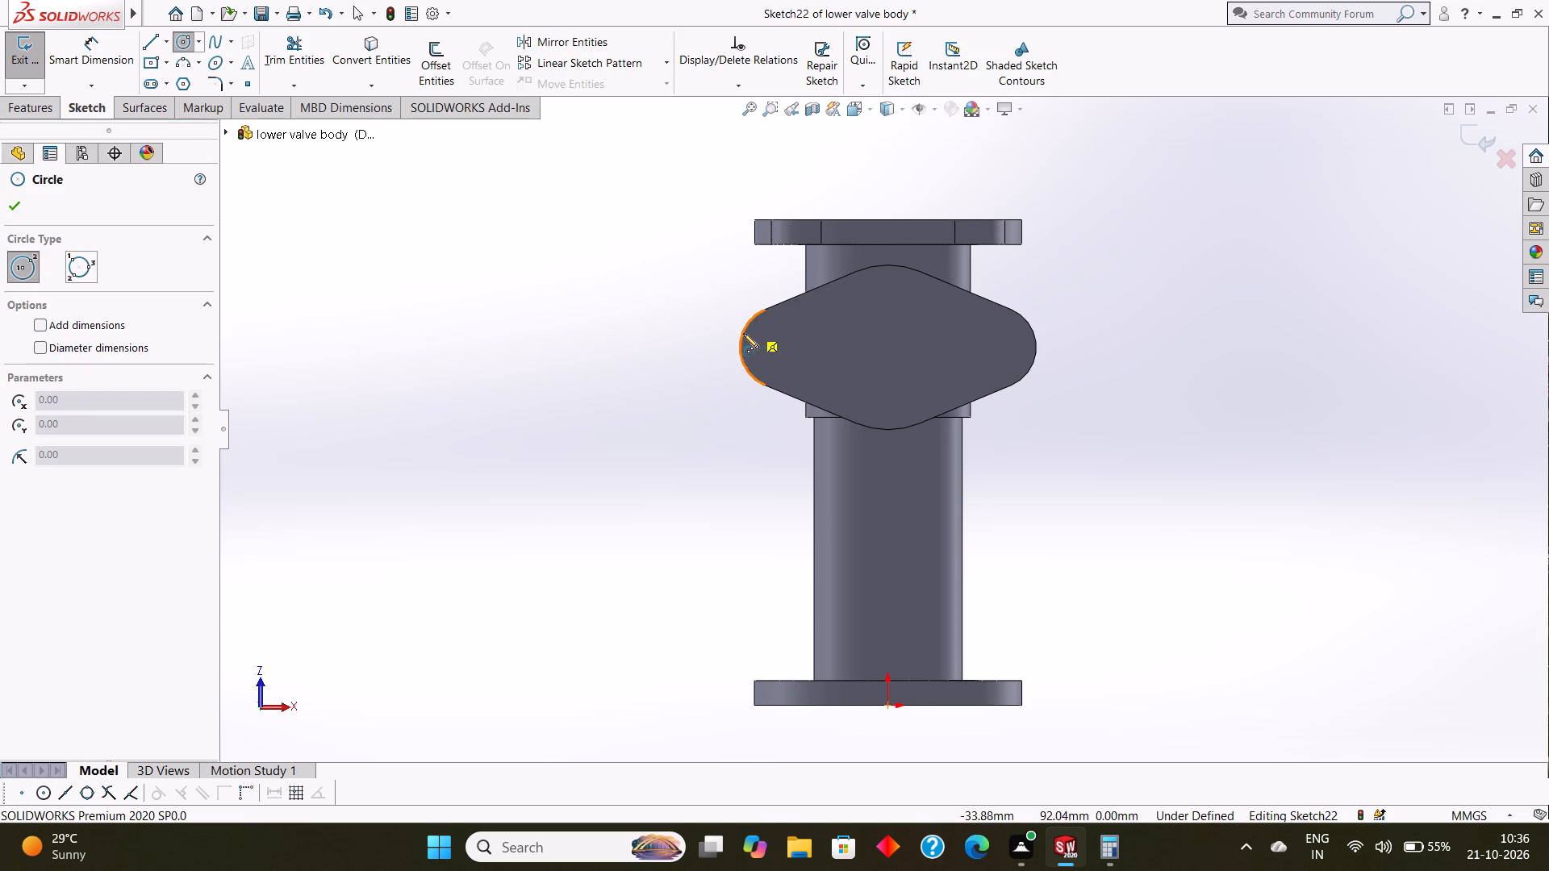
pyautogui.scroll(-2, 746, 336)
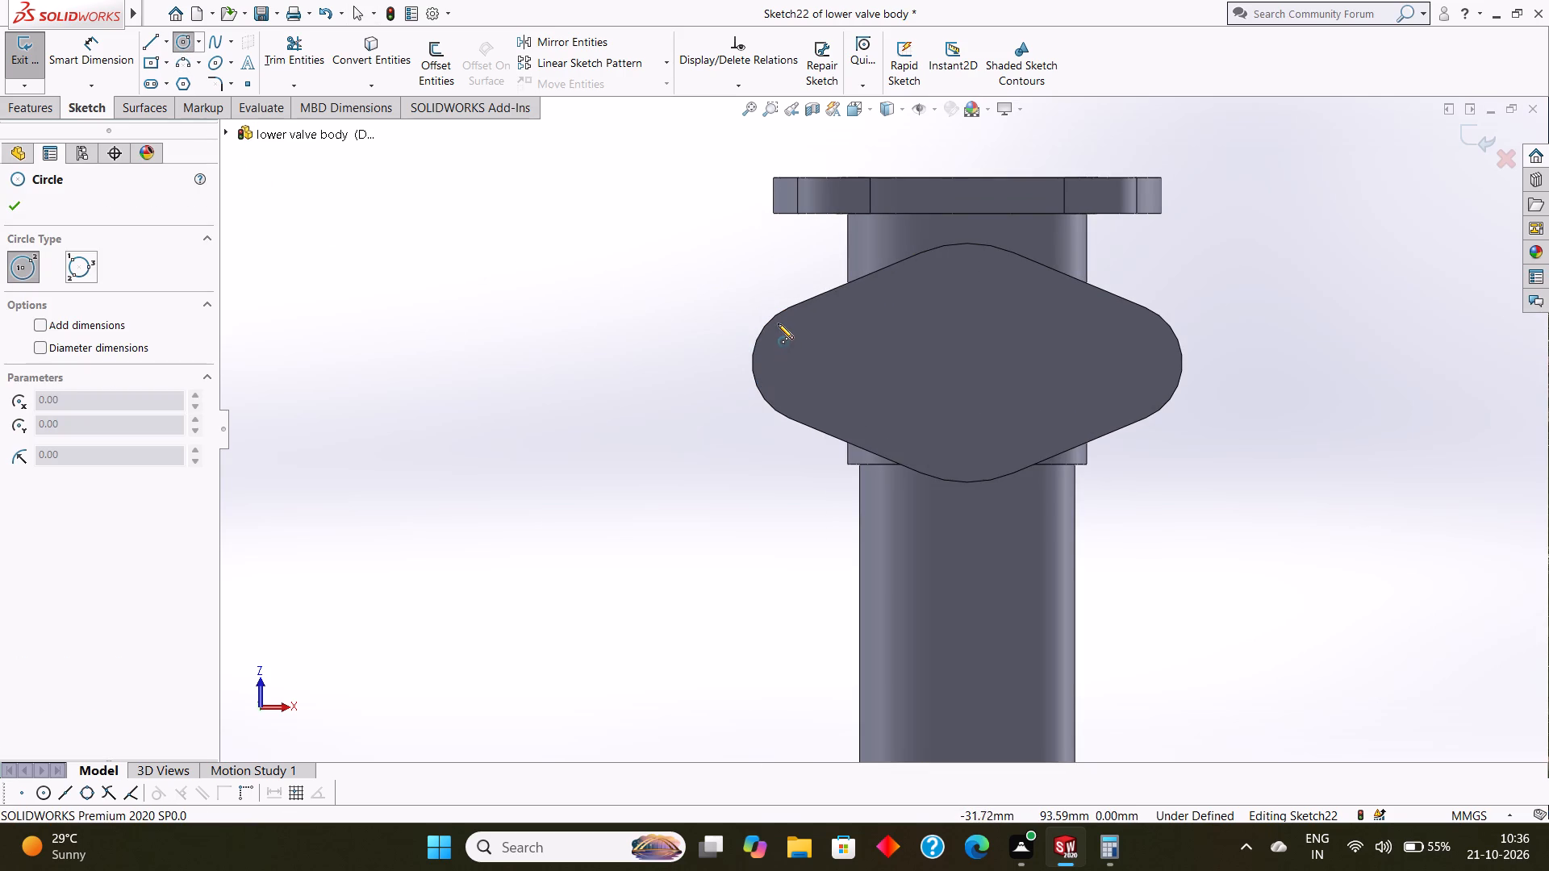
pyautogui.moveTo(812, 362); pyautogui.dragTo(833, 387)
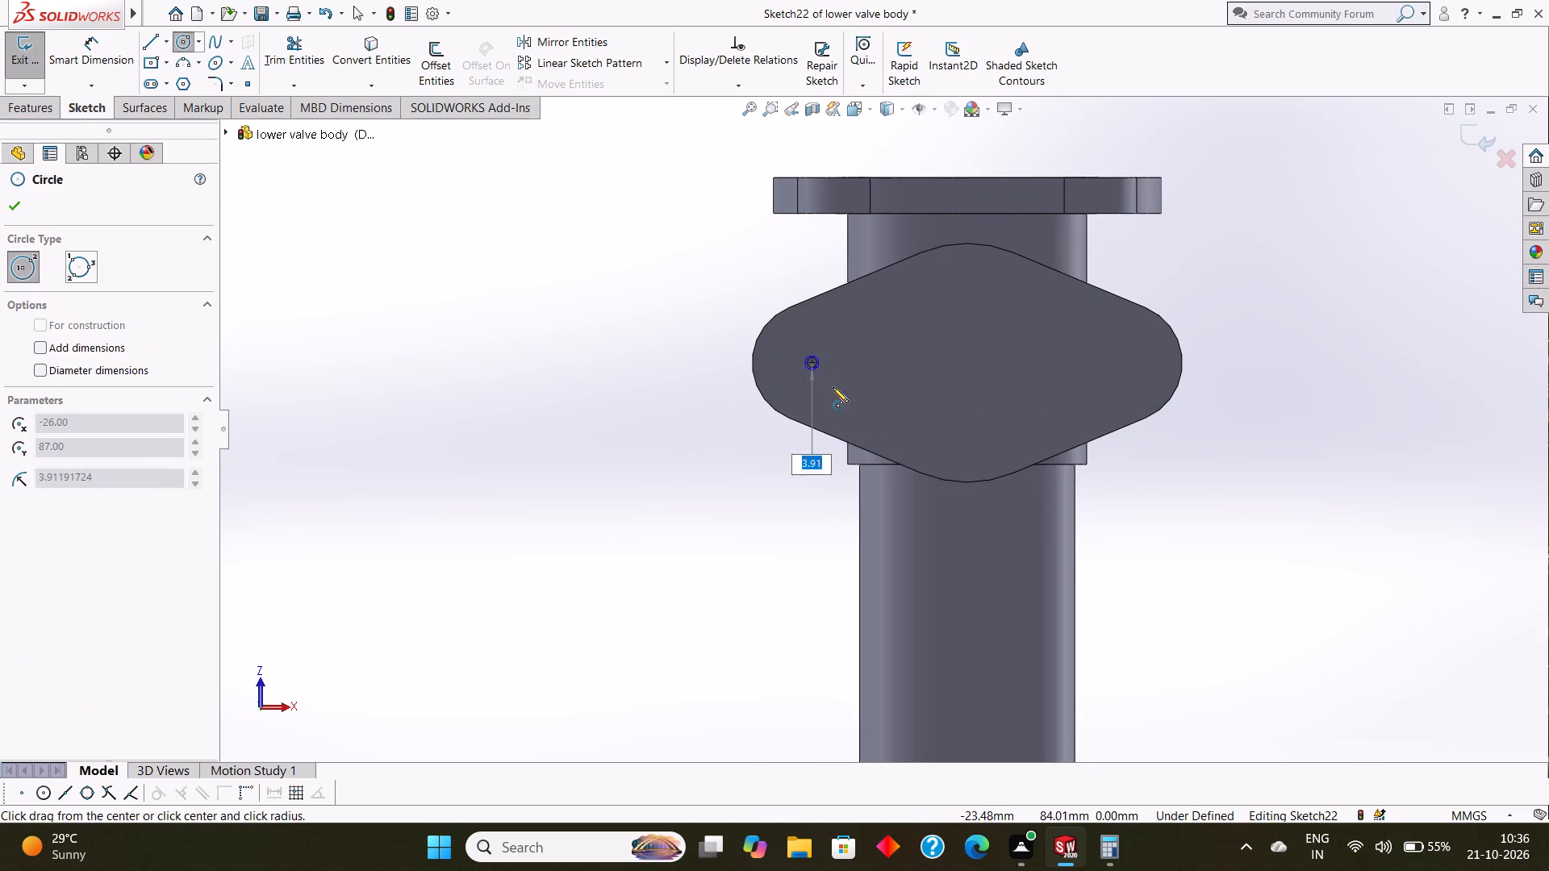
pyautogui.moveTo(833, 387); pyautogui.dragTo(833, 388)
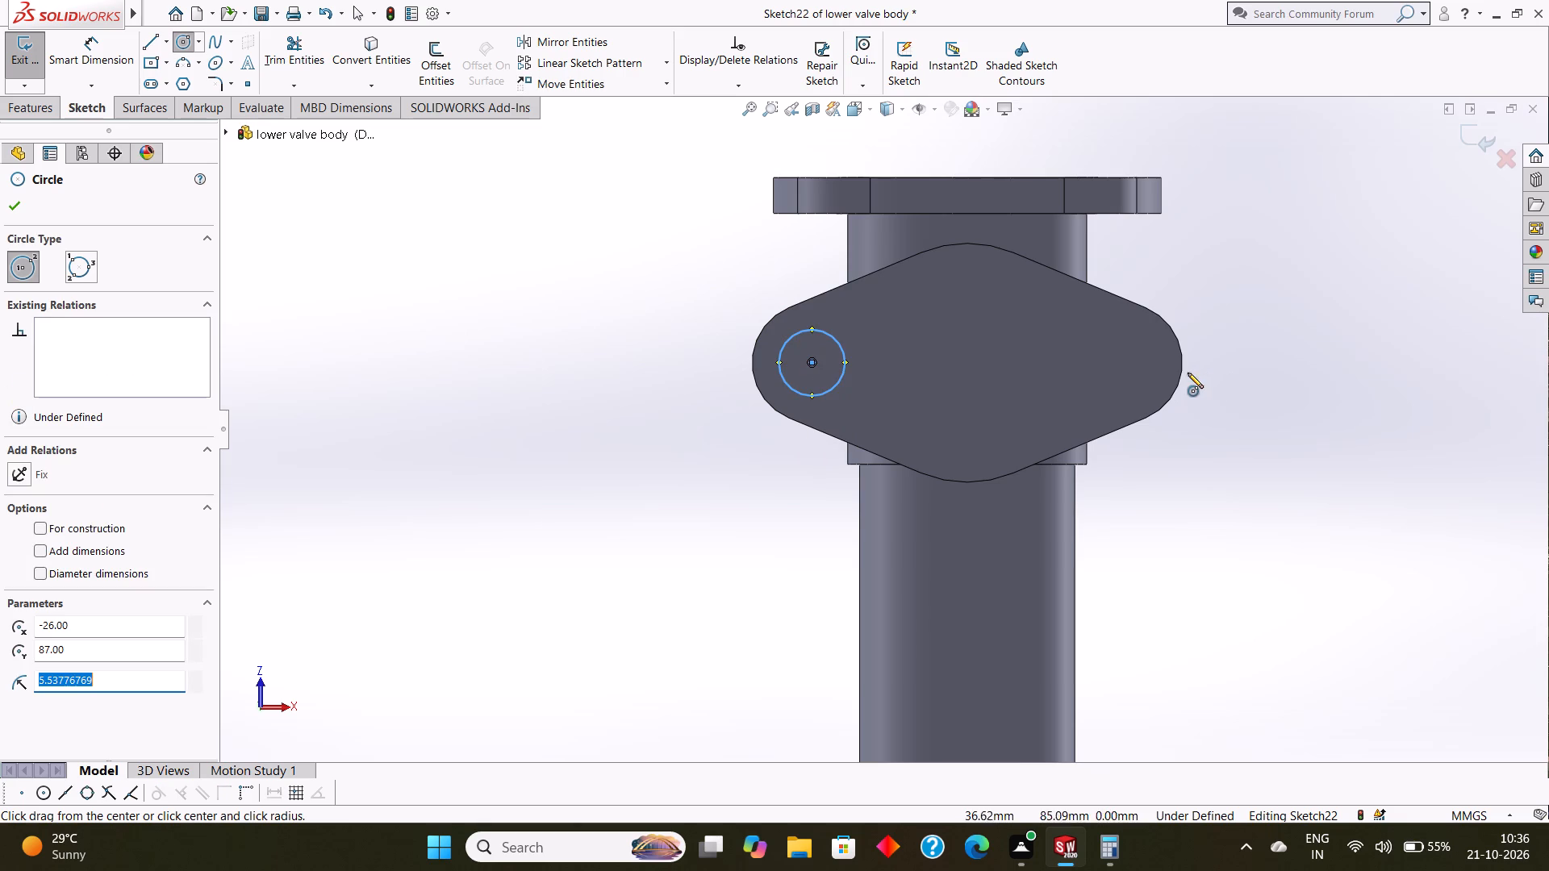
pyautogui.moveTo(1124, 363); pyautogui.dragTo(1125, 365)
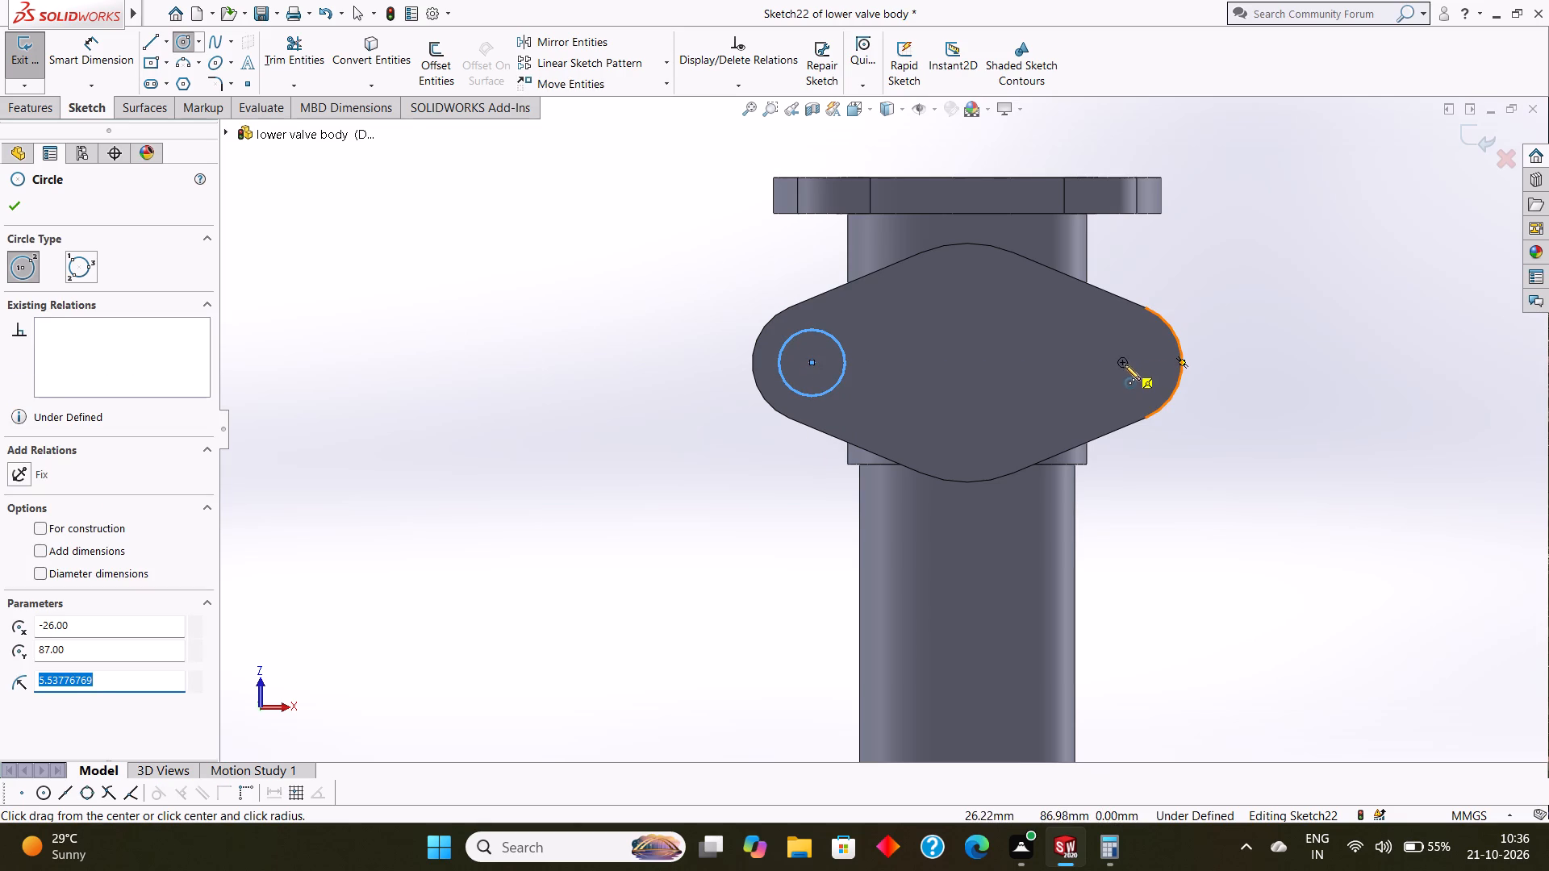
pyautogui.moveTo(1125, 365); pyautogui.dragTo(1146, 394)
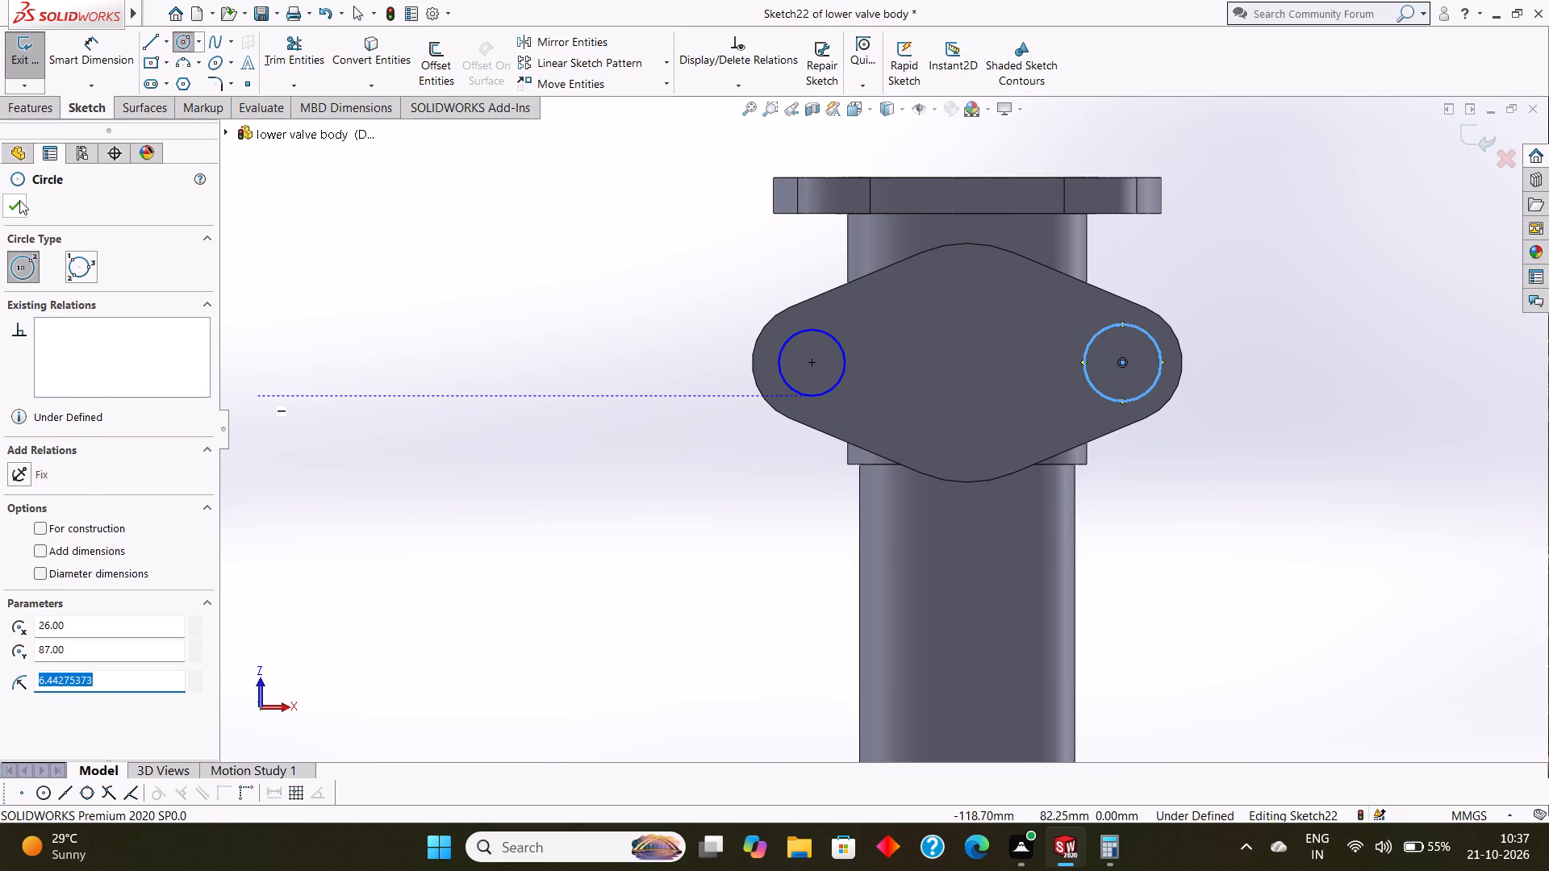
pyautogui.click(19, 200)
# Dimension the diameters of both bolt hole circles on the flange face to 7 mm.
pyautogui.click(89, 47)
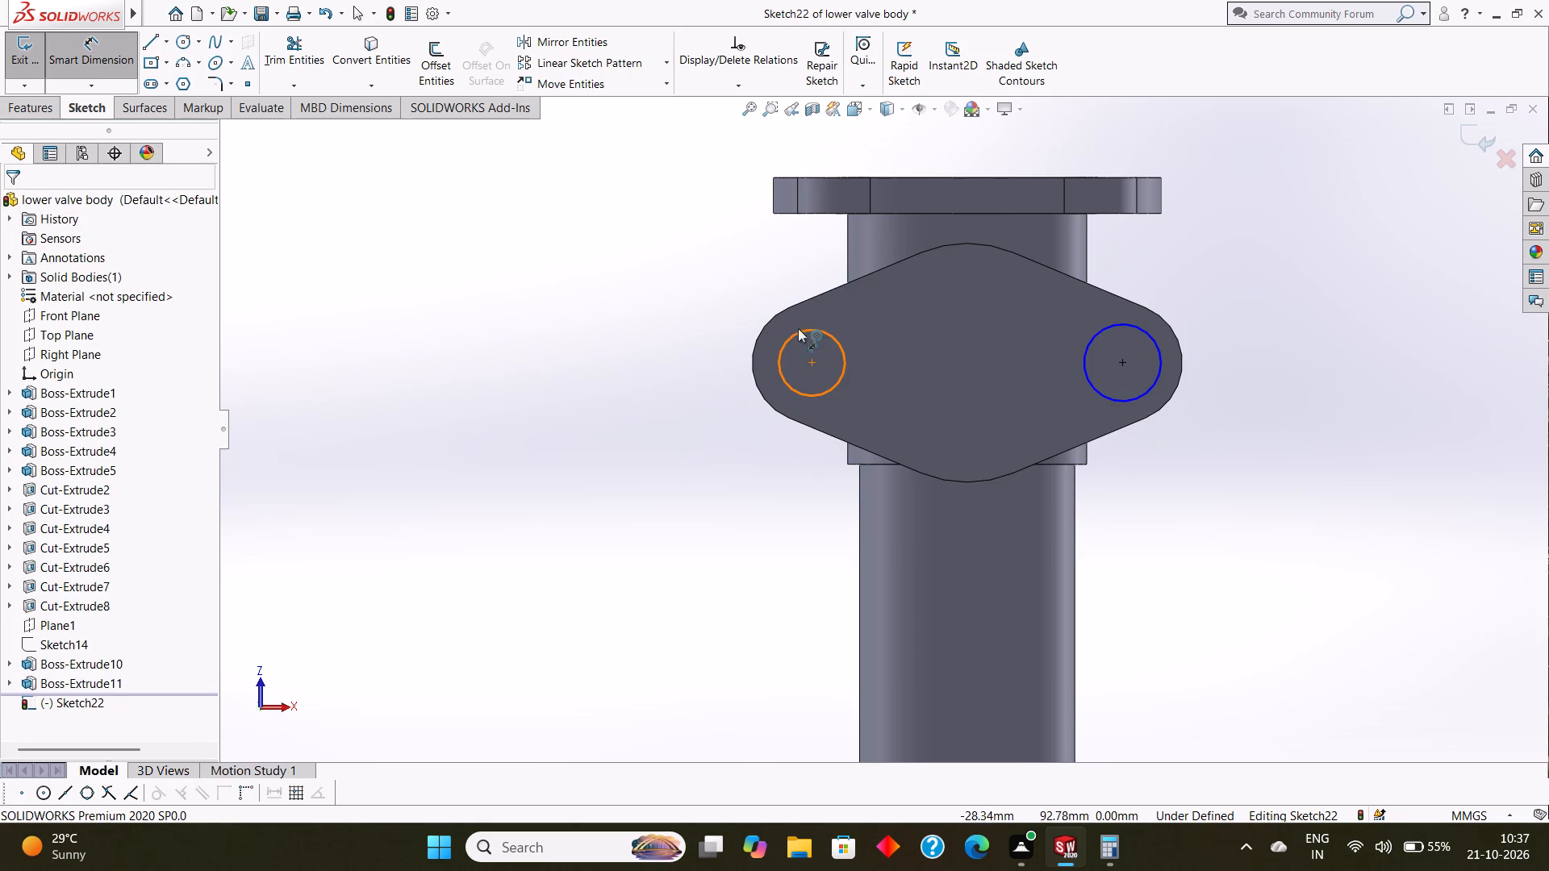
pyautogui.click(804, 332)
pyautogui.click(720, 256)
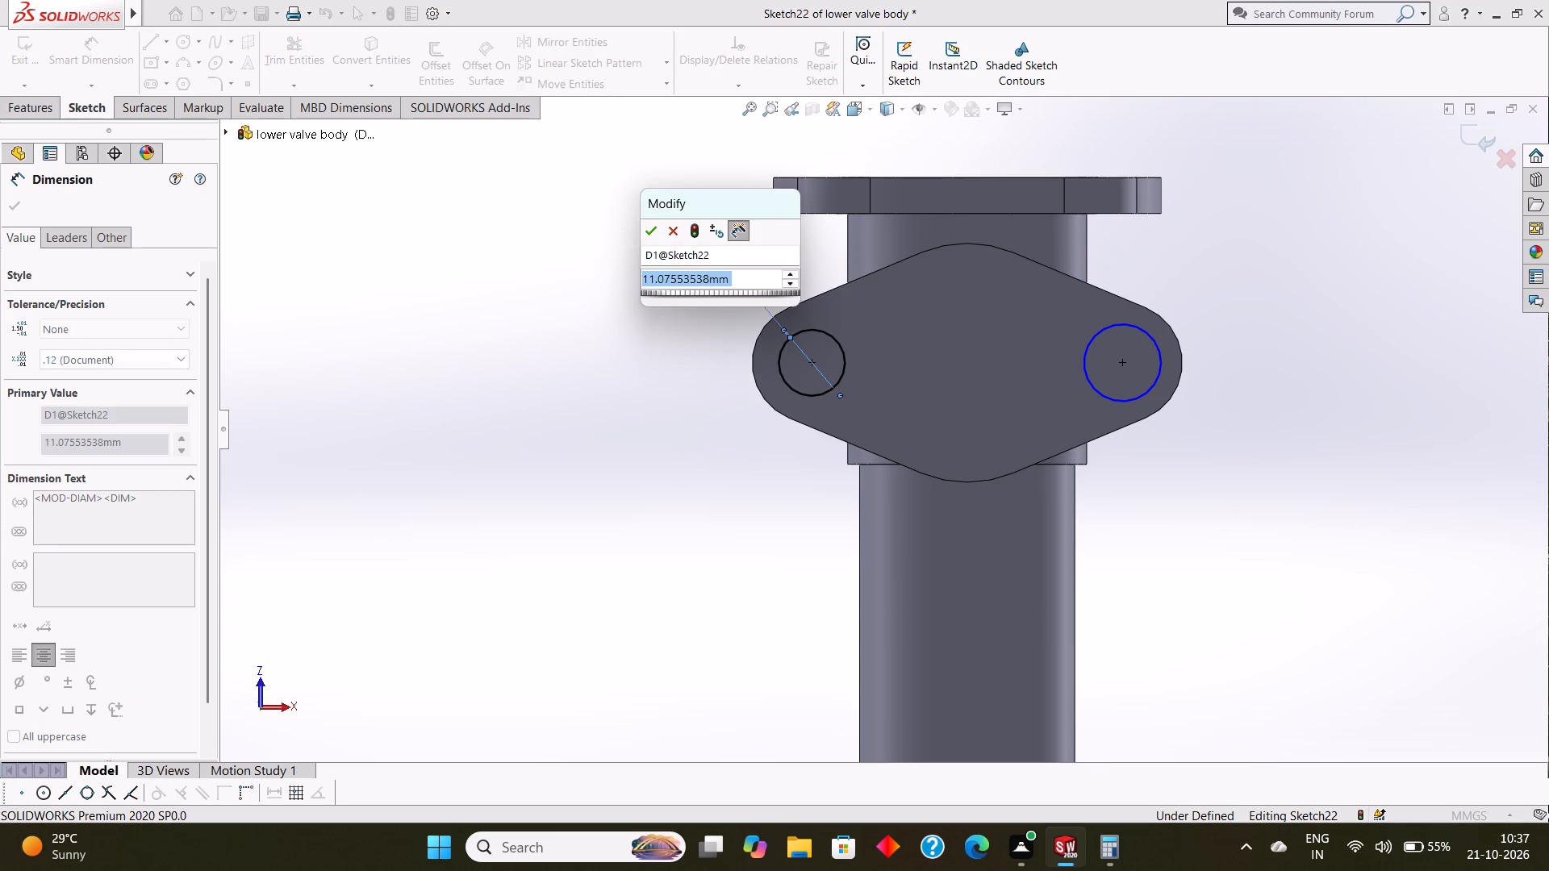
pyautogui.press('7')
pyautogui.press('Return')
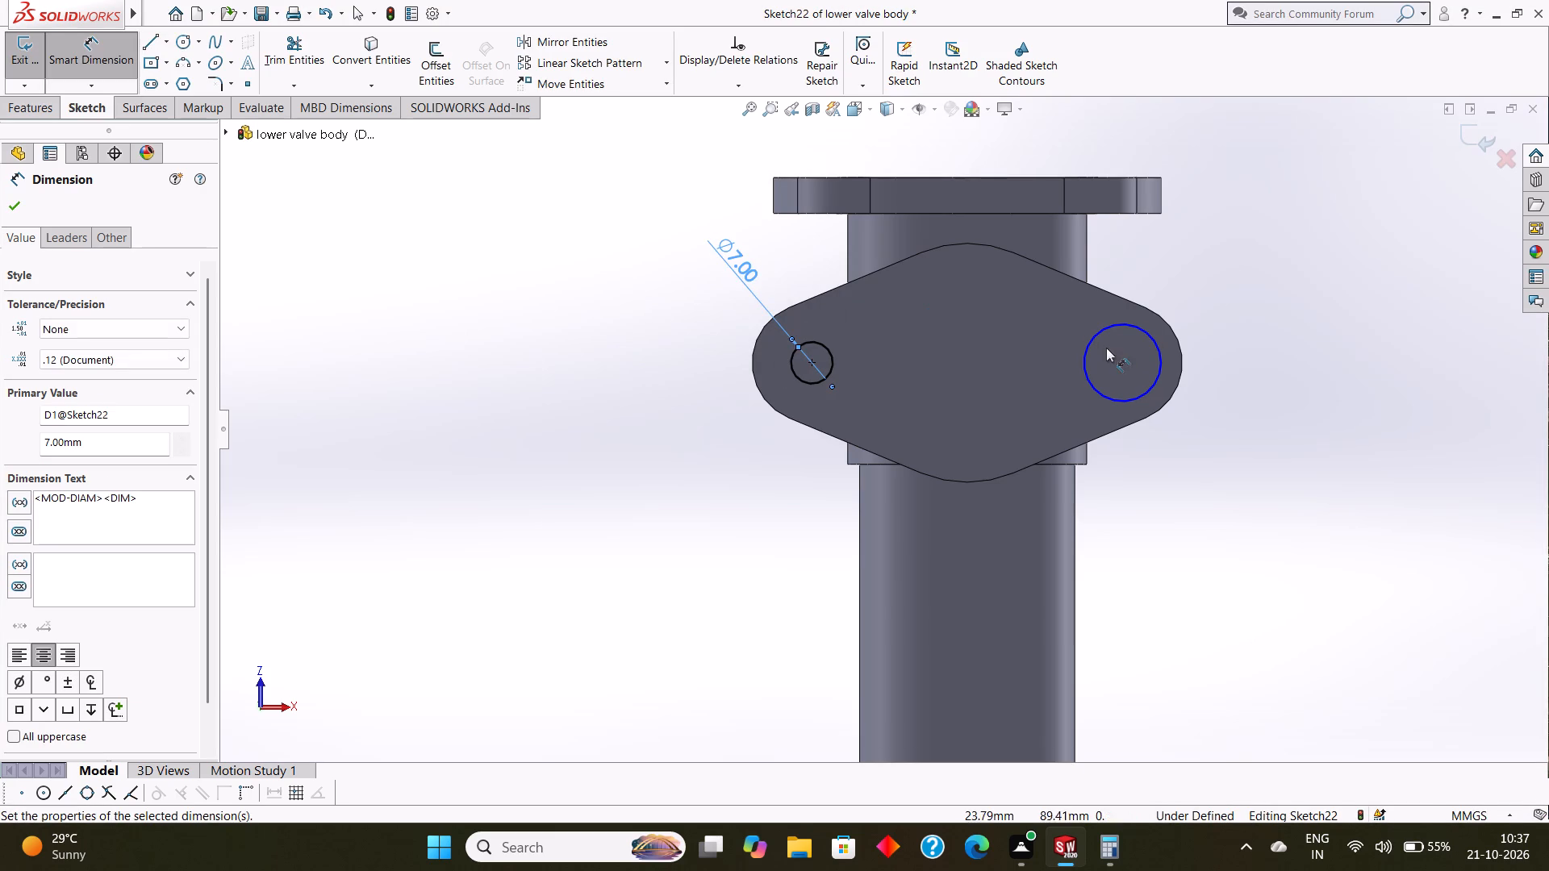
pyautogui.click(1119, 323)
pyautogui.click(1232, 256)
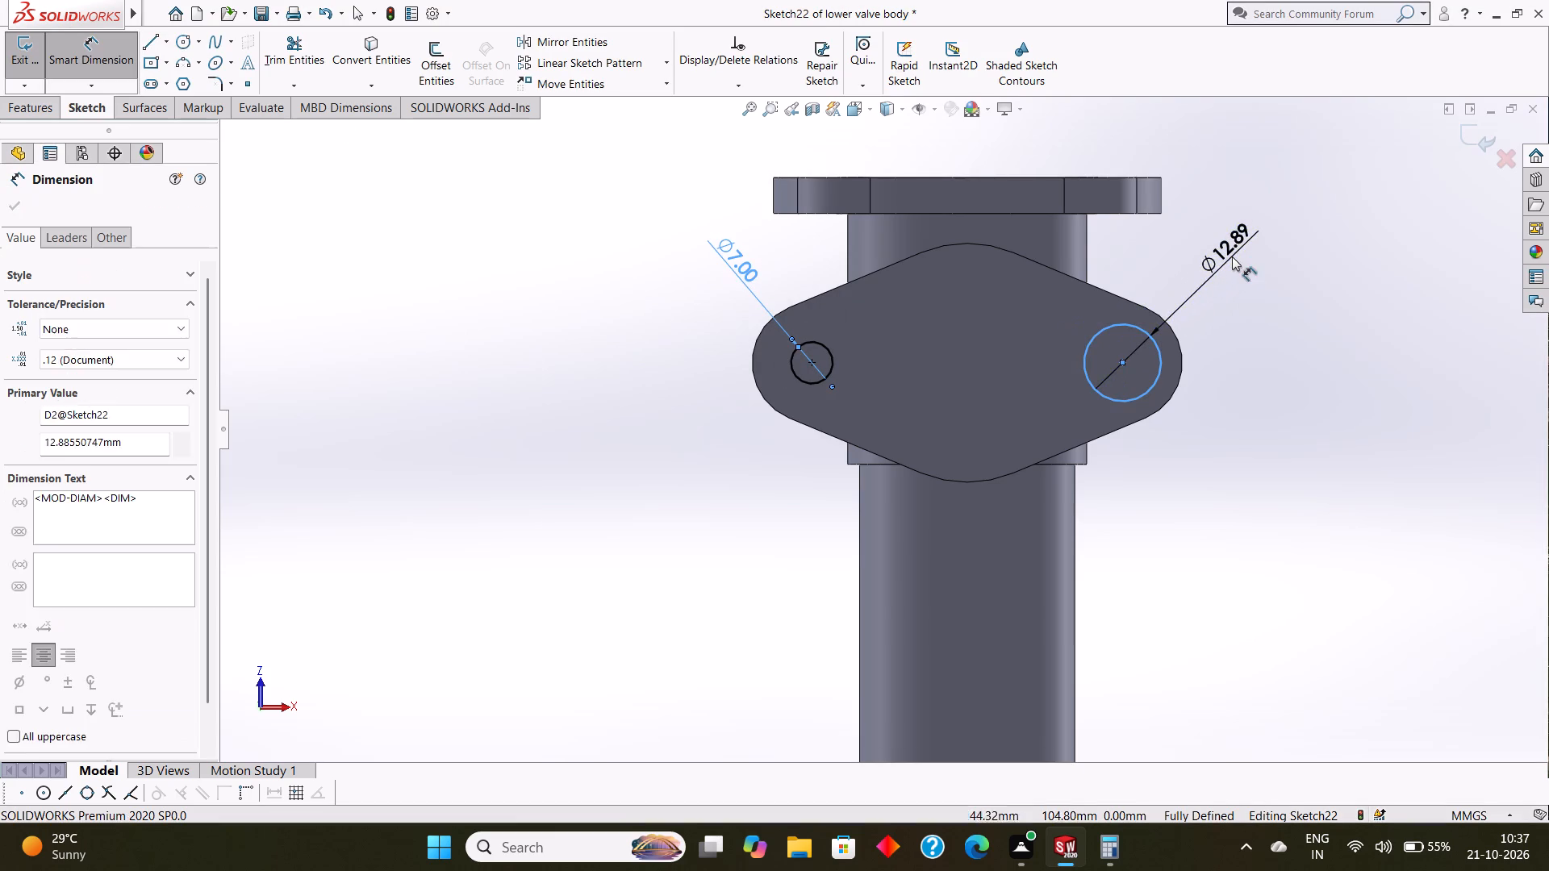
pyautogui.press('7')
pyautogui.press('Return')
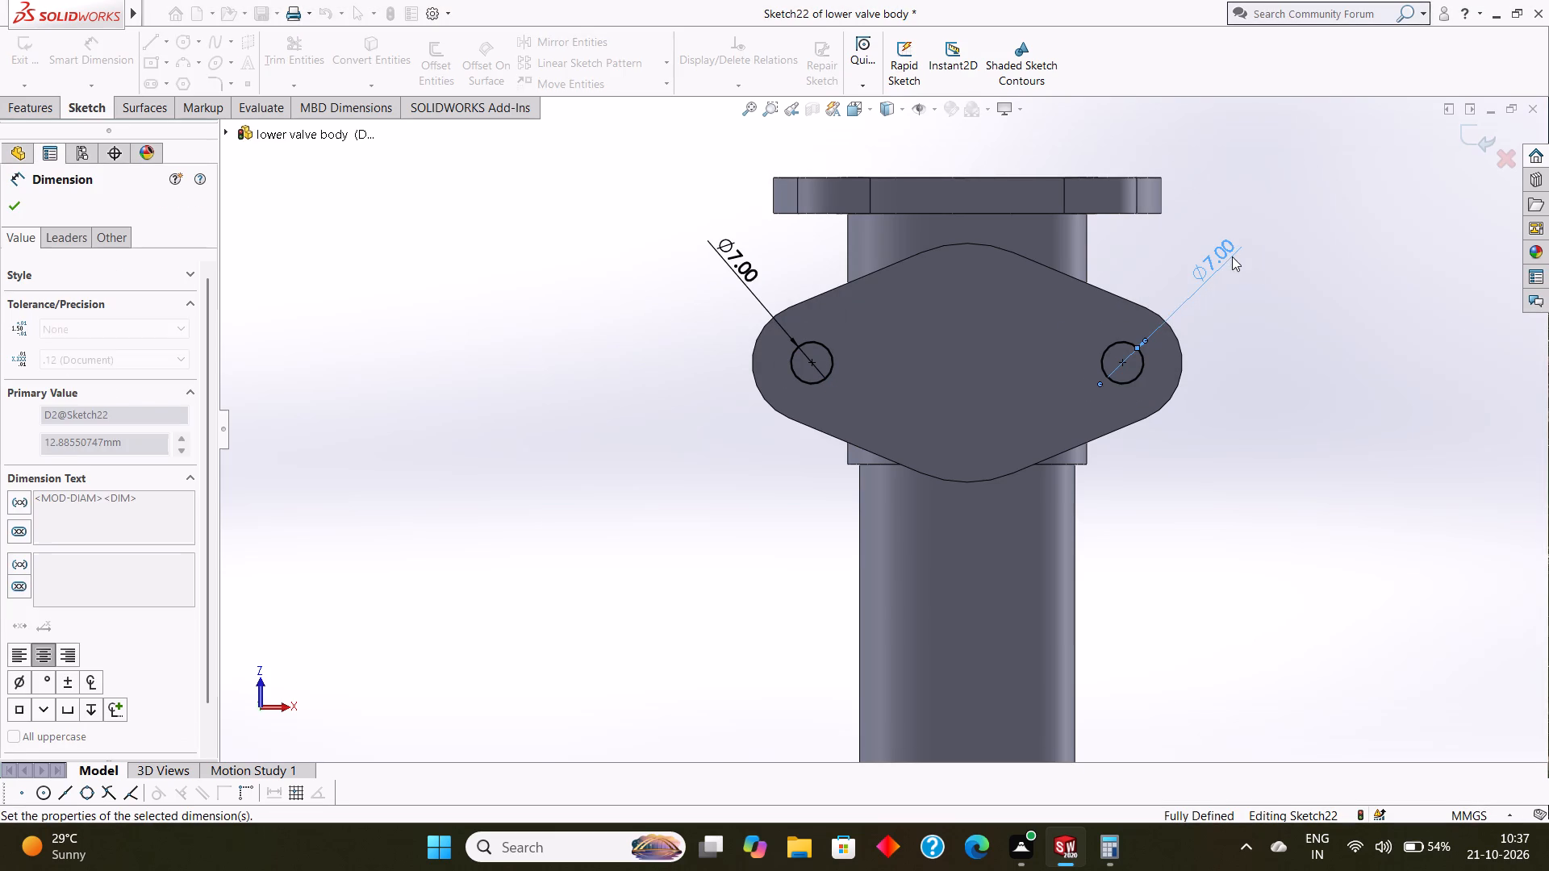
pyautogui.click(23, 204)
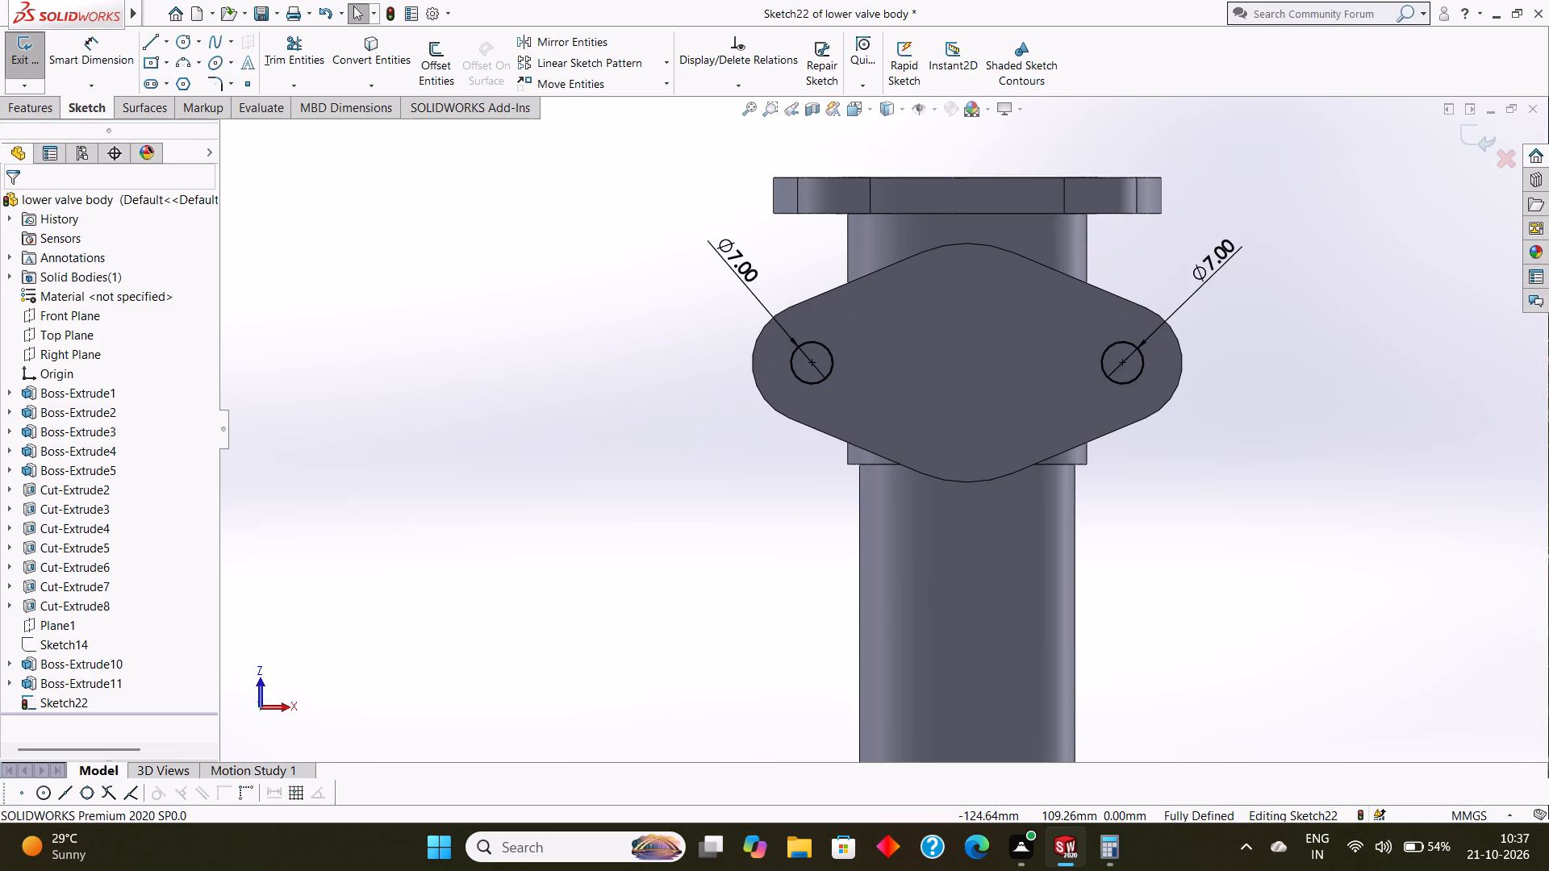
# Cut-extrude the two 7 mm circles to a blind depth of 6 mm through the side flange.
pyautogui.click(32, 115)
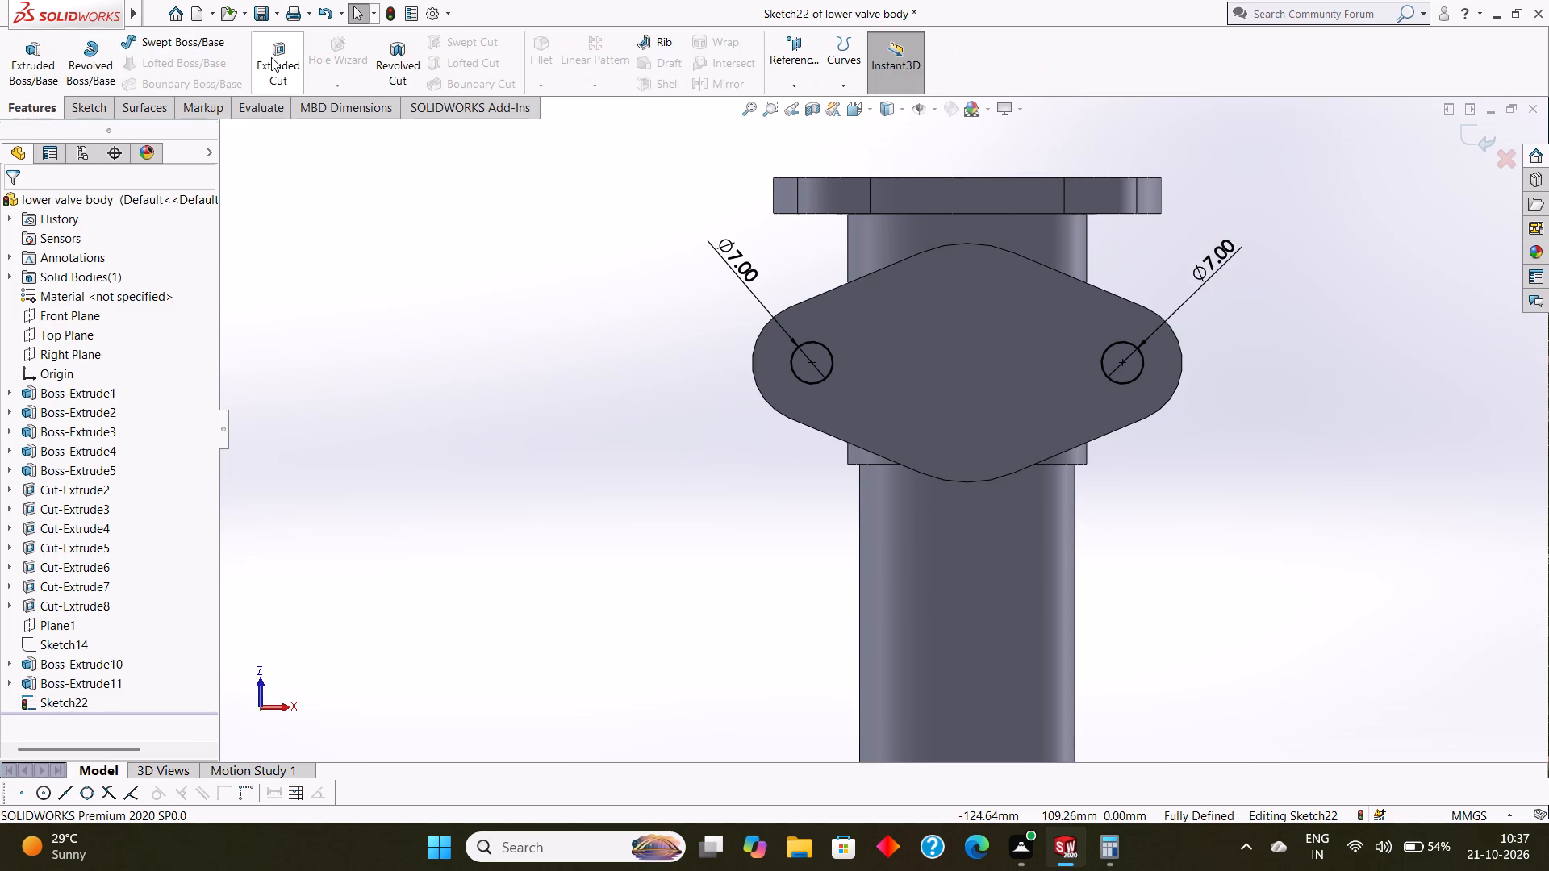
pyautogui.click(271, 57)
pyautogui.moveTo(394, 260); pyautogui.dragTo(466, 293, button='middle')
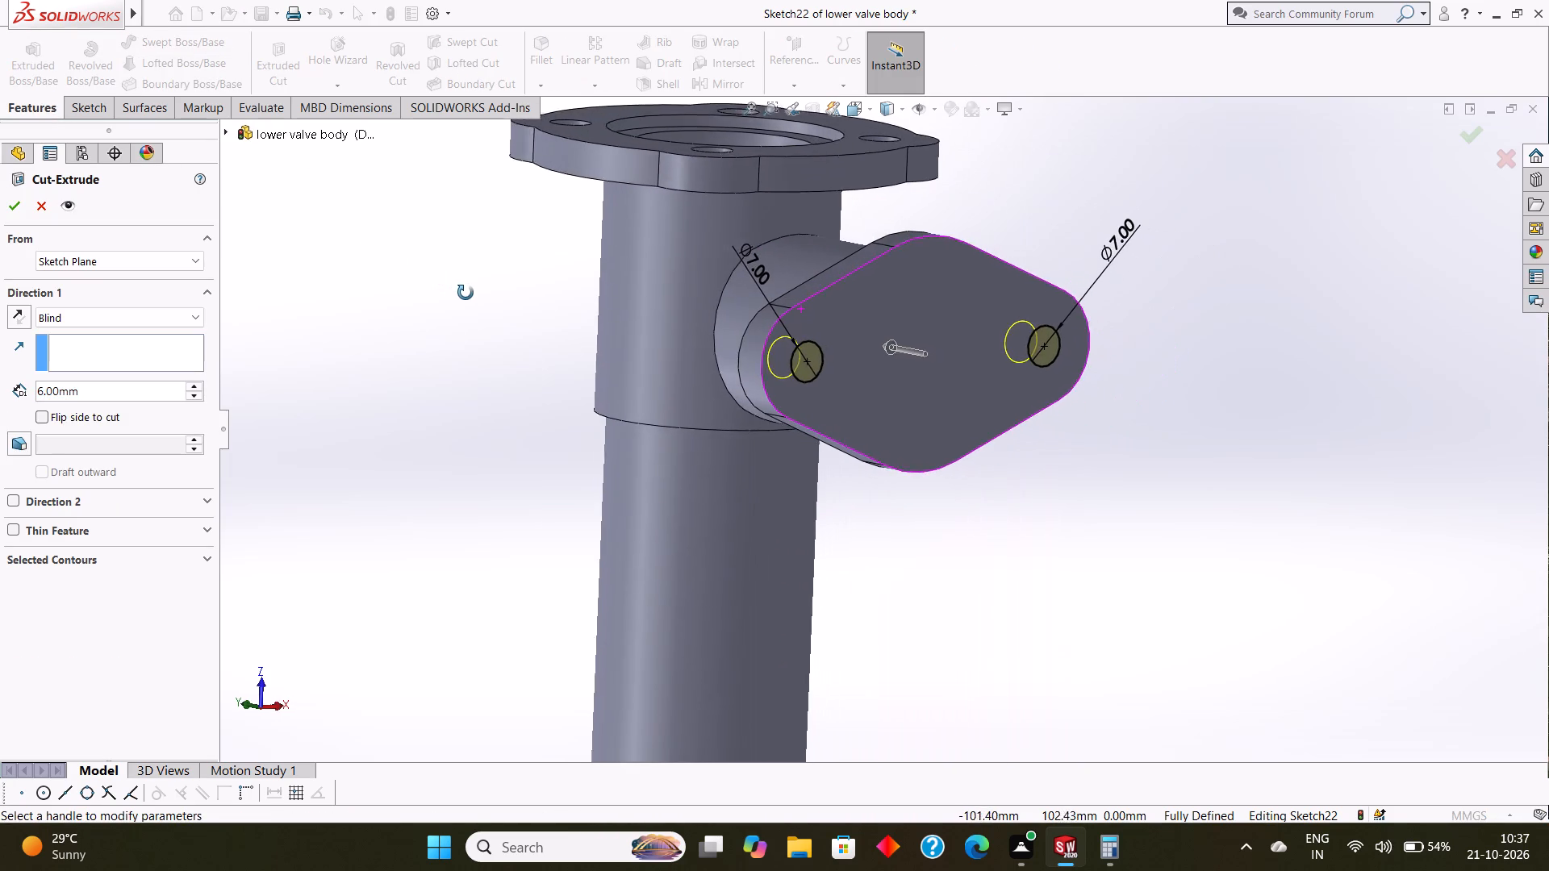
pyautogui.moveTo(466, 293); pyautogui.dragTo(470, 297, button='middle')
pyautogui.scroll(2, 470, 297)
pyautogui.moveTo(454, 315); pyautogui.dragTo(528, 323, button='middle')
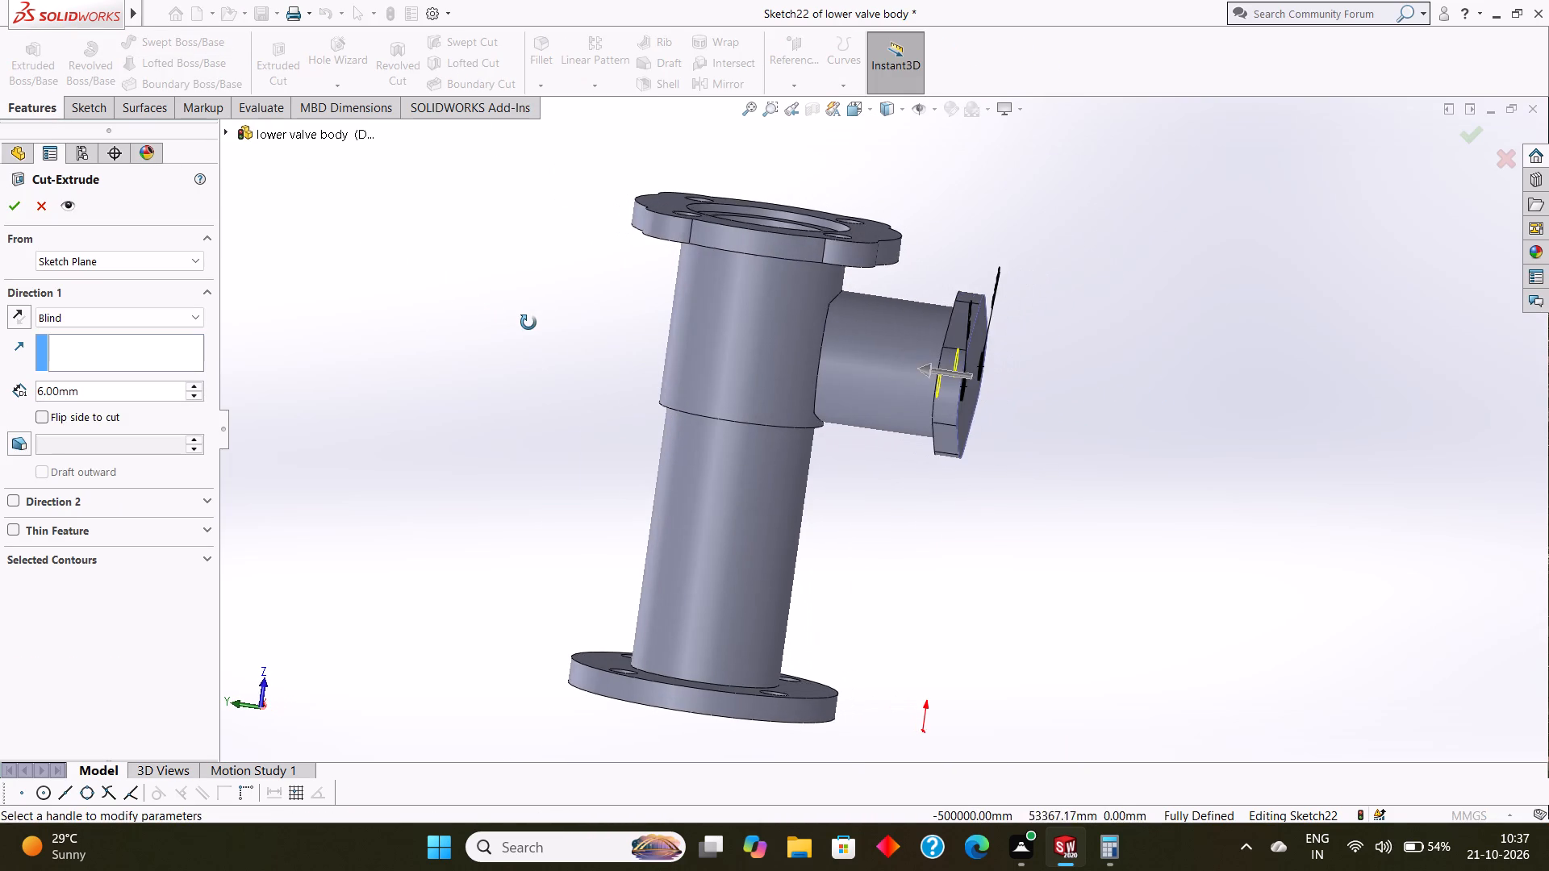
pyautogui.moveTo(528, 323); pyautogui.dragTo(471, 348, button='middle')
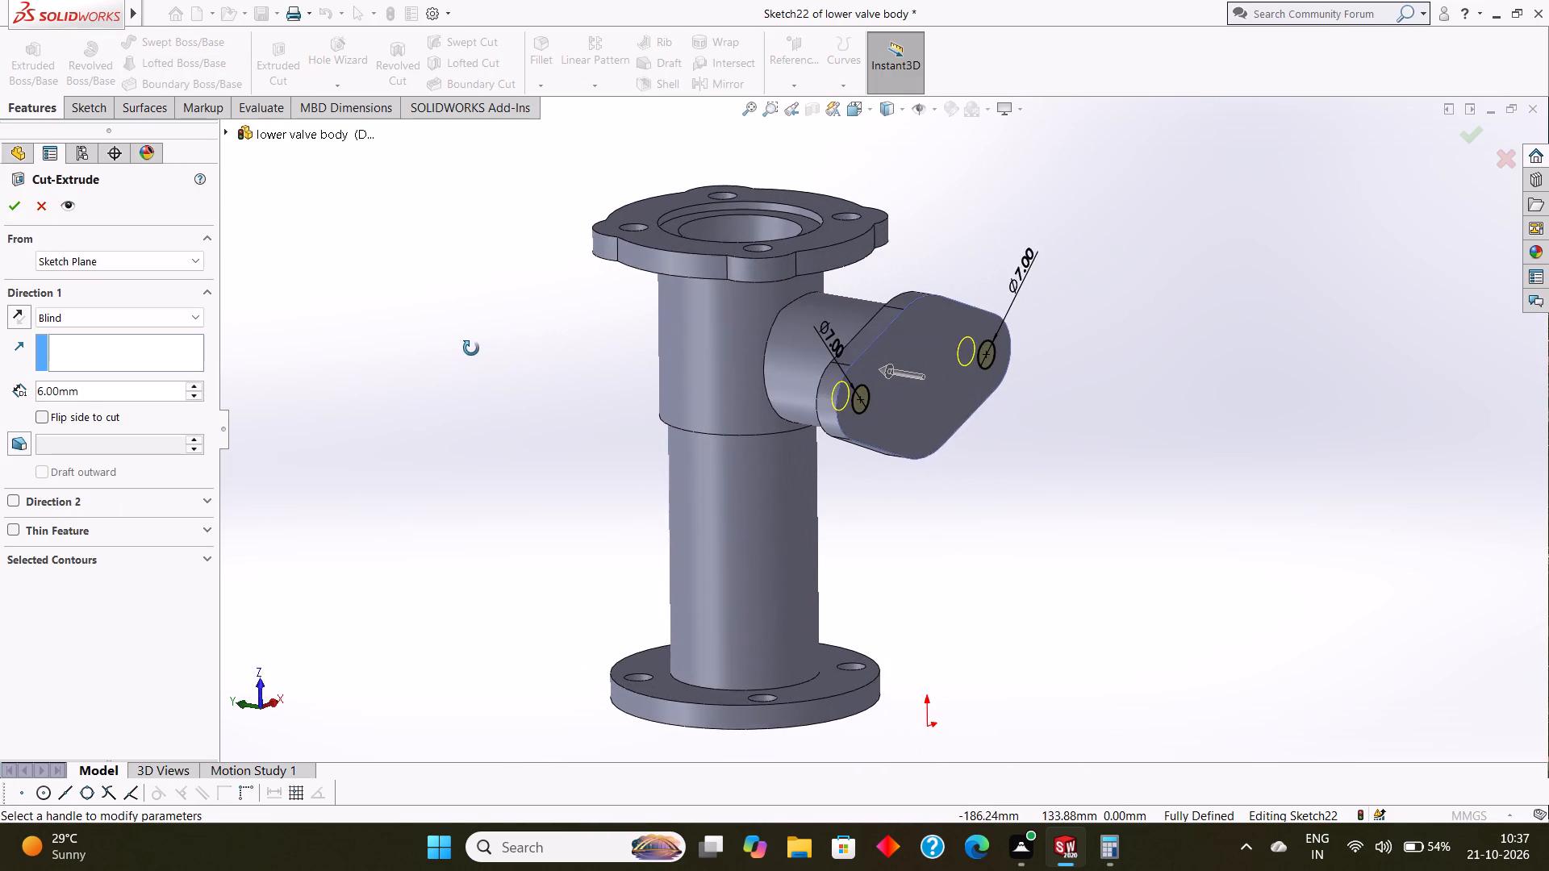
pyautogui.moveTo(471, 348); pyautogui.dragTo(466, 346, button='middle')
pyautogui.click(9, 209)
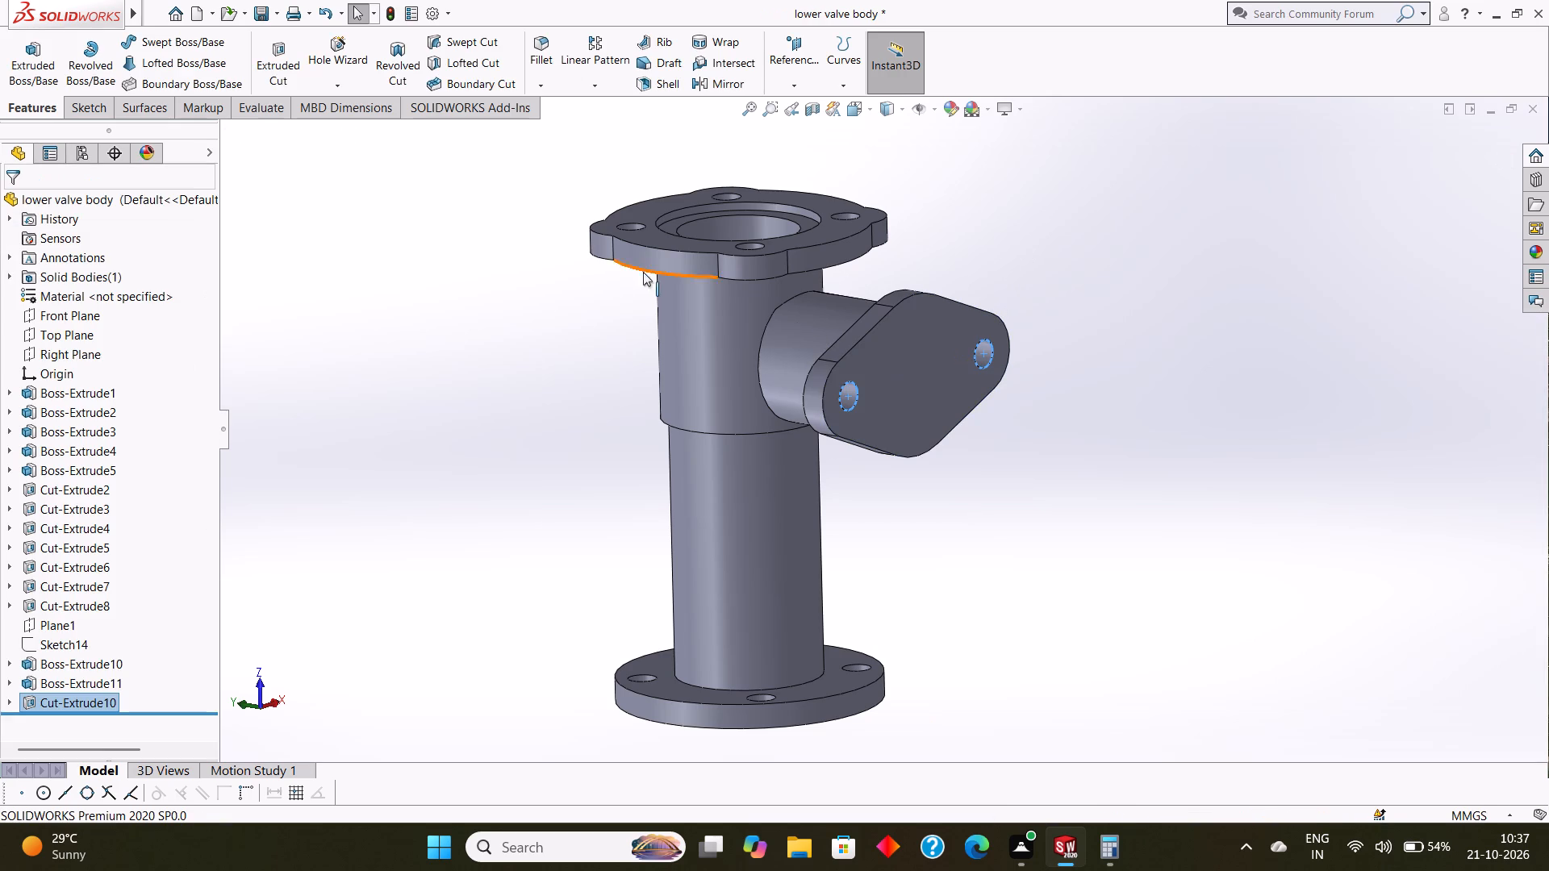
pyautogui.click(482, 397)
pyautogui.moveTo(491, 410); pyautogui.dragTo(417, 381, button='middle')
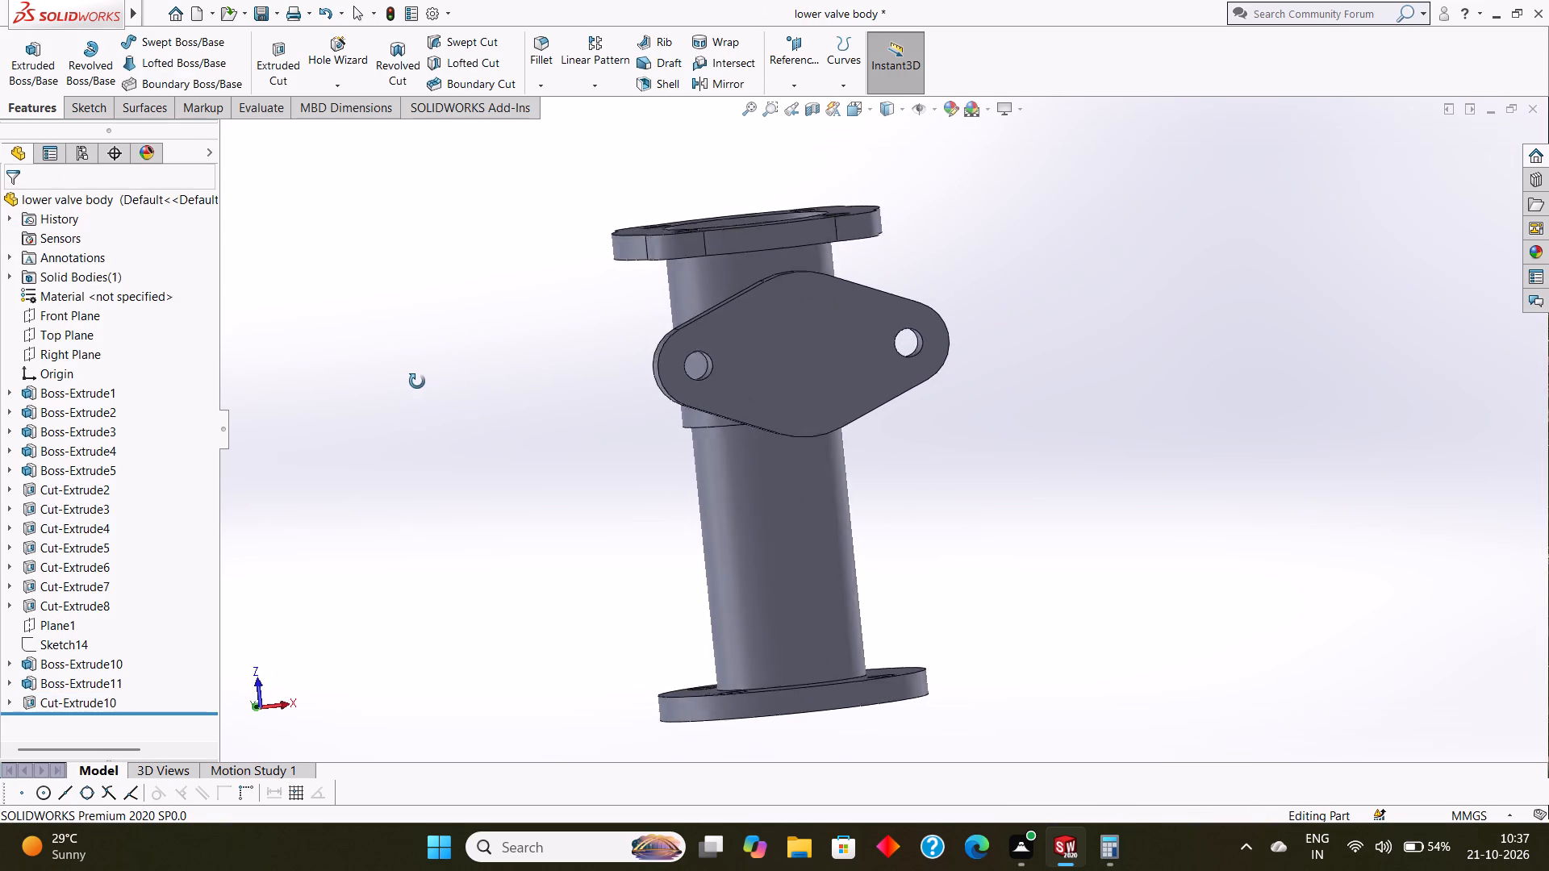
# Examine the side flange and the junction of the side branch with the main cylindrical body from several angles.
pyautogui.moveTo(417, 381); pyautogui.dragTo(598, 389, button='middle')
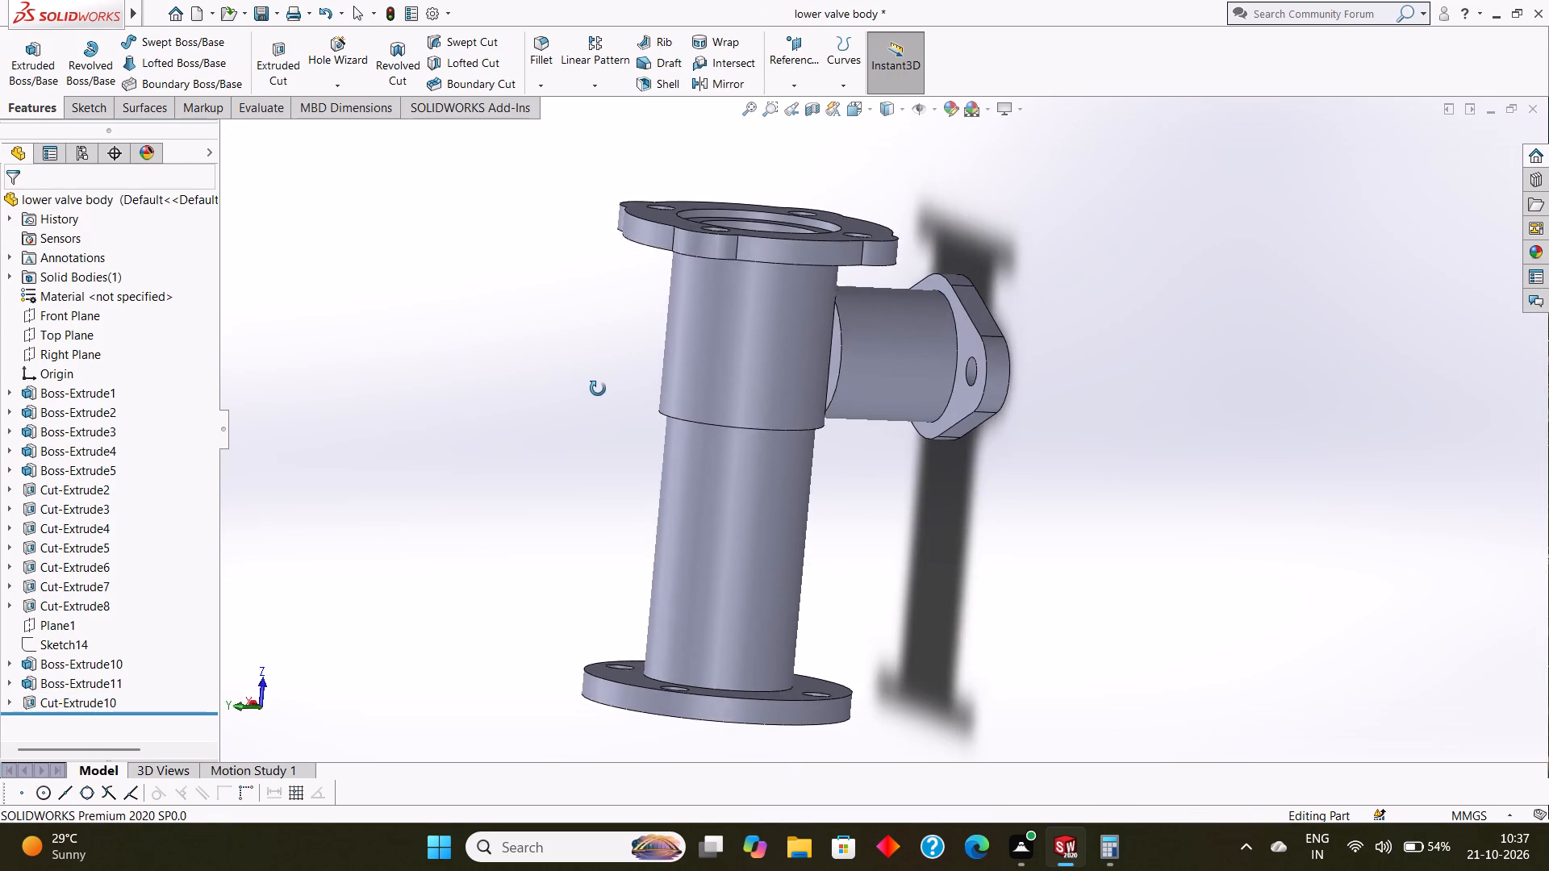
pyautogui.moveTo(598, 389); pyautogui.dragTo(530, 409, button='middle')
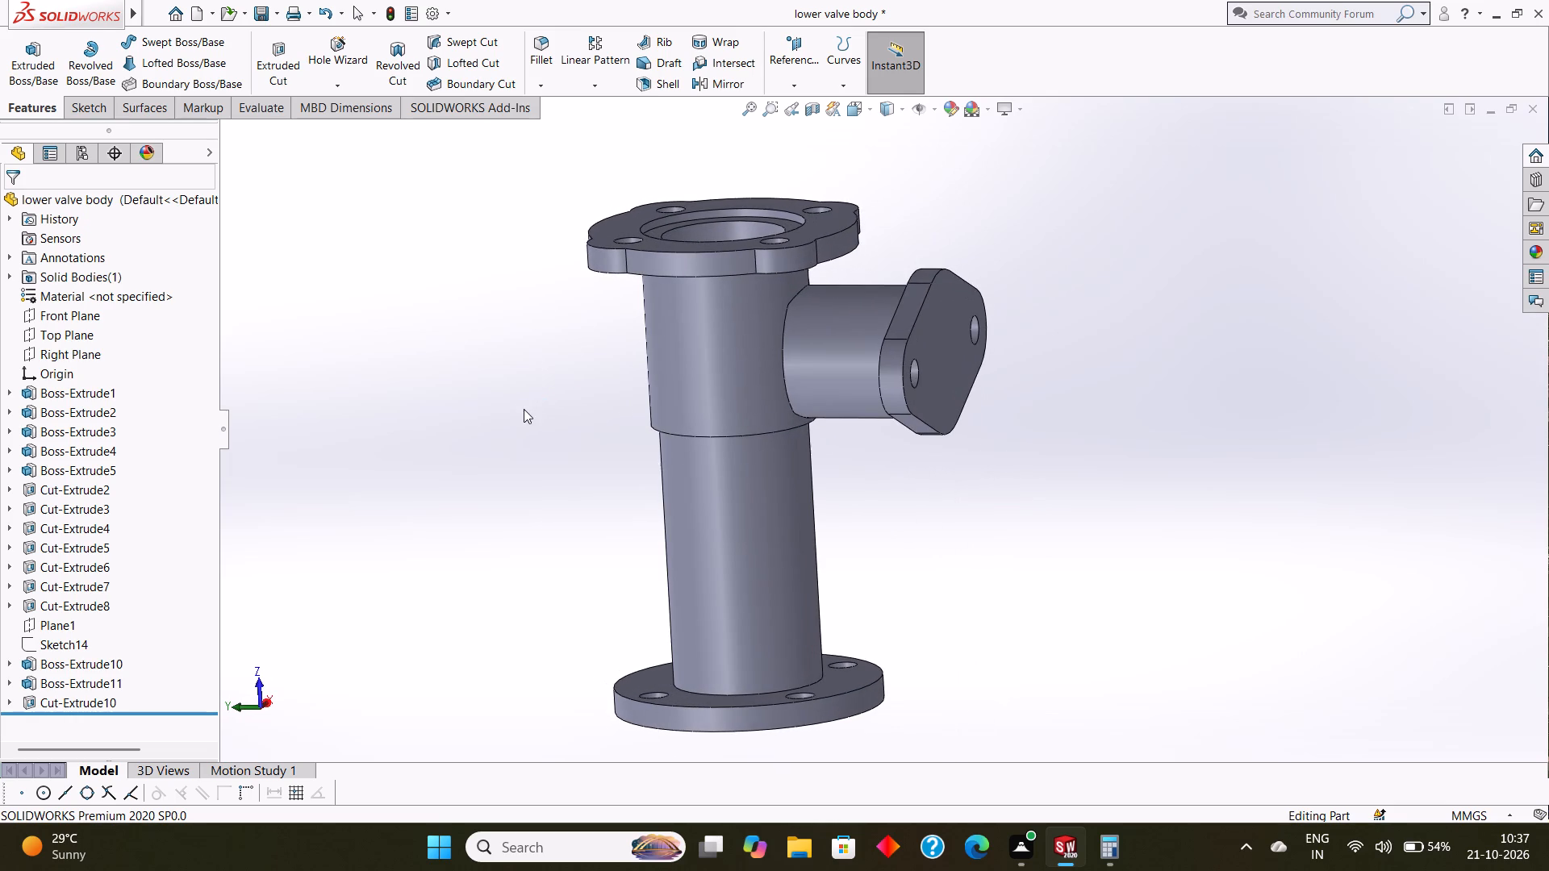
pyautogui.moveTo(470, 406); pyautogui.dragTo(593, 409, button='middle')
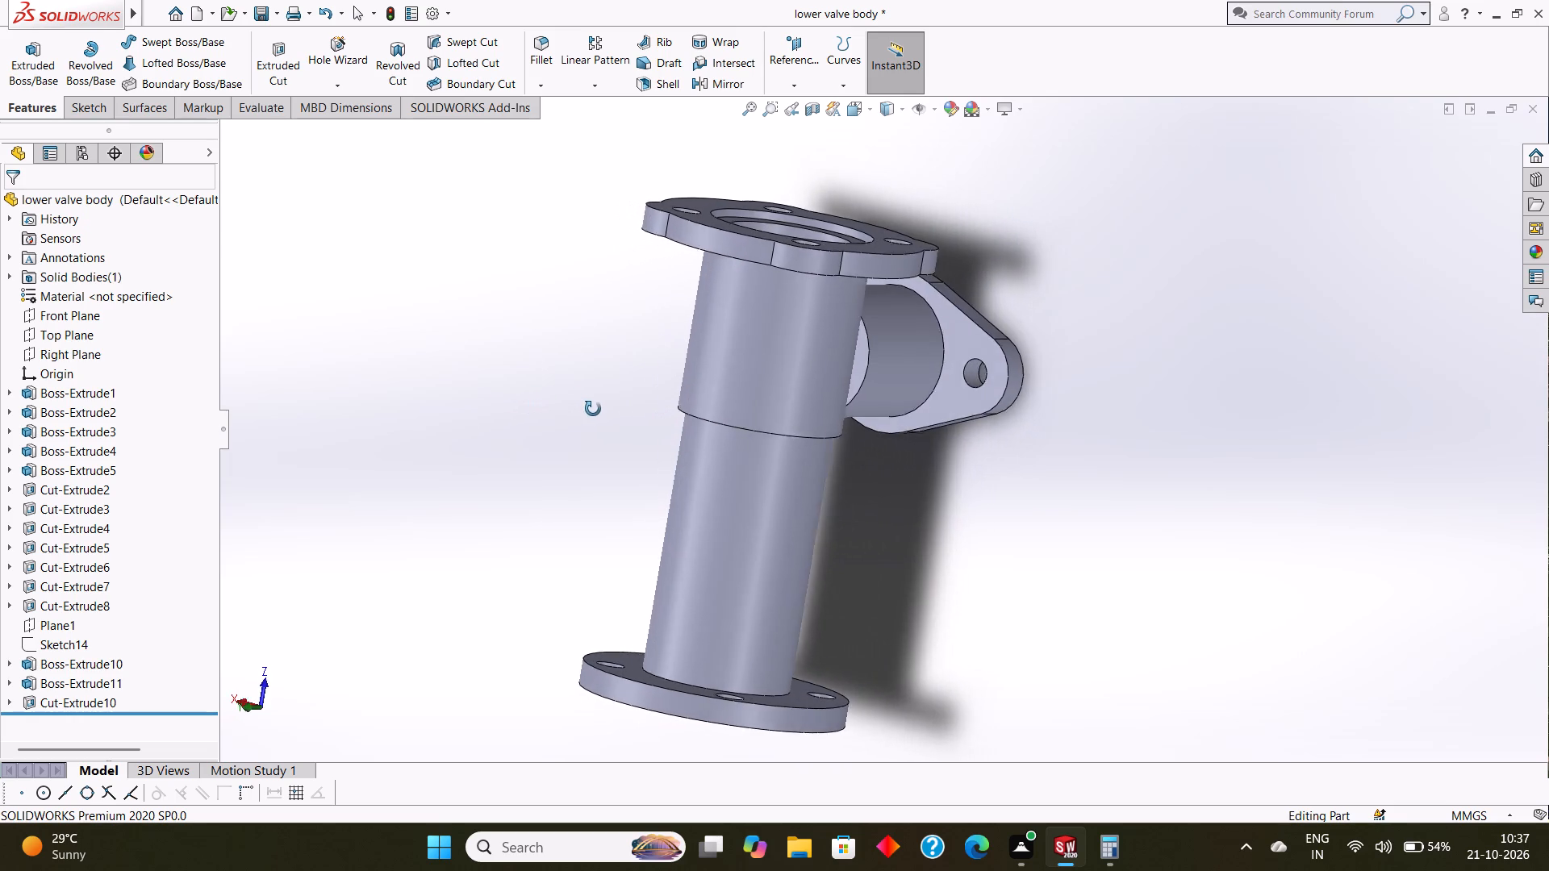
pyautogui.moveTo(593, 409); pyautogui.dragTo(573, 412, button='middle')
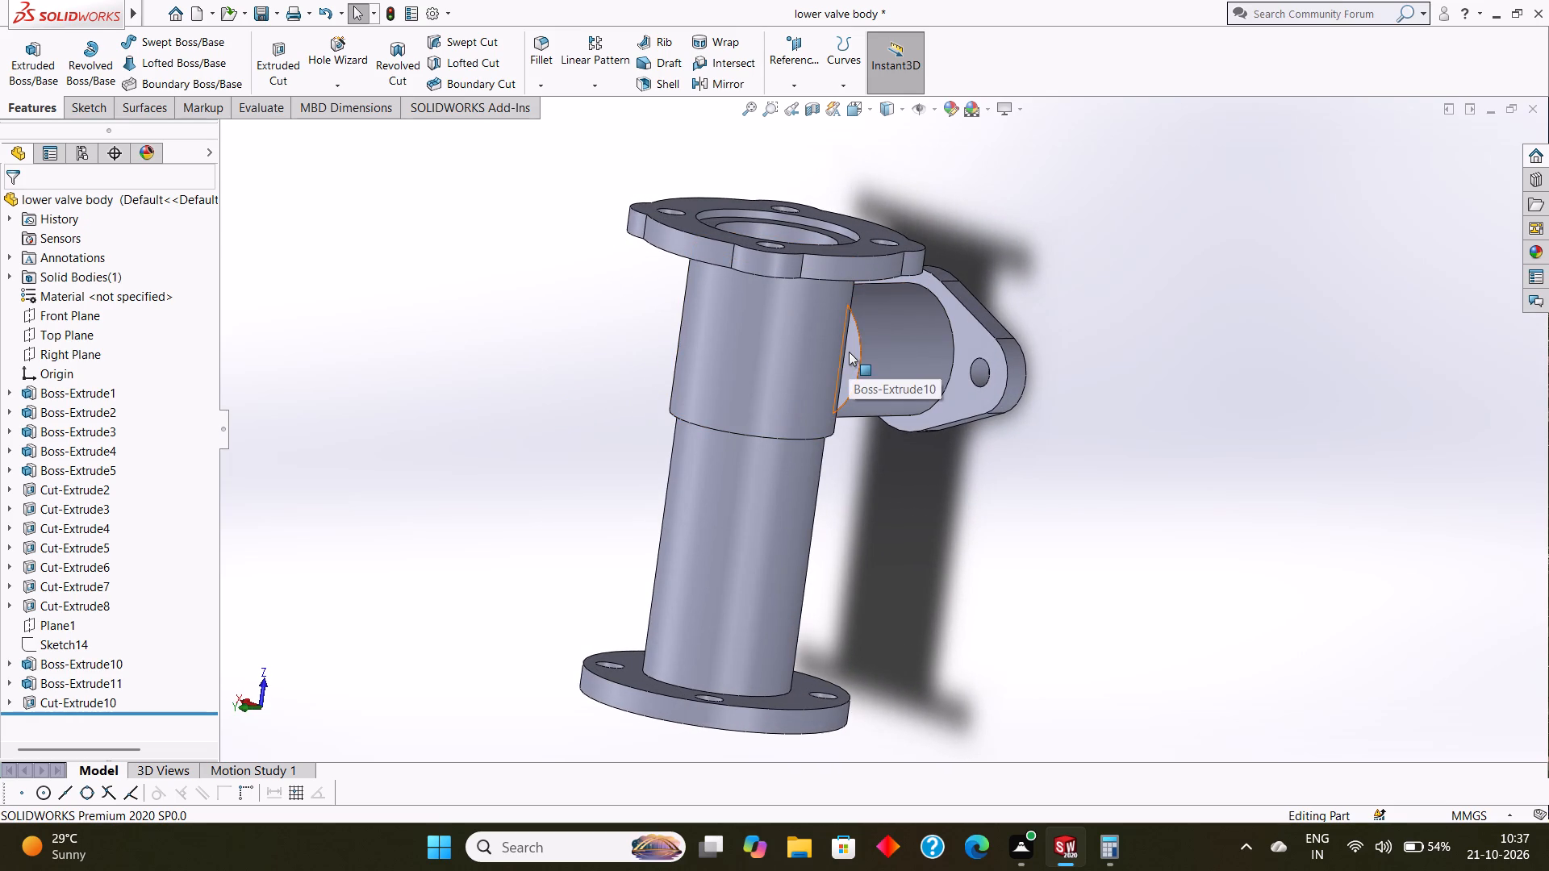
pyautogui.moveTo(849, 352); pyautogui.dragTo(764, 367, button='middle')
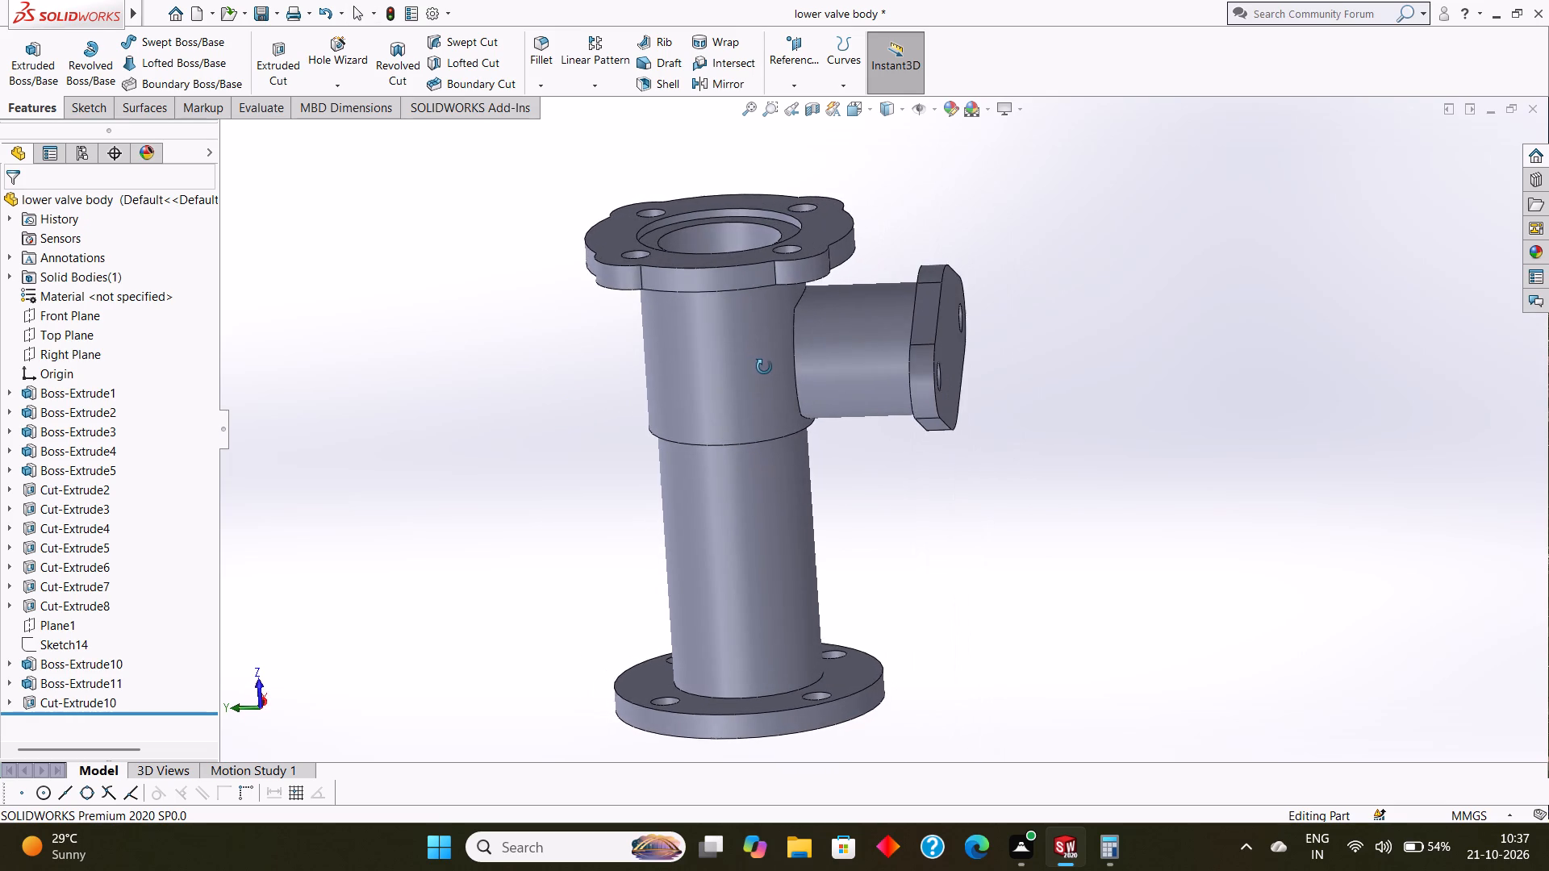
pyautogui.moveTo(764, 367); pyautogui.dragTo(798, 246, button='middle')
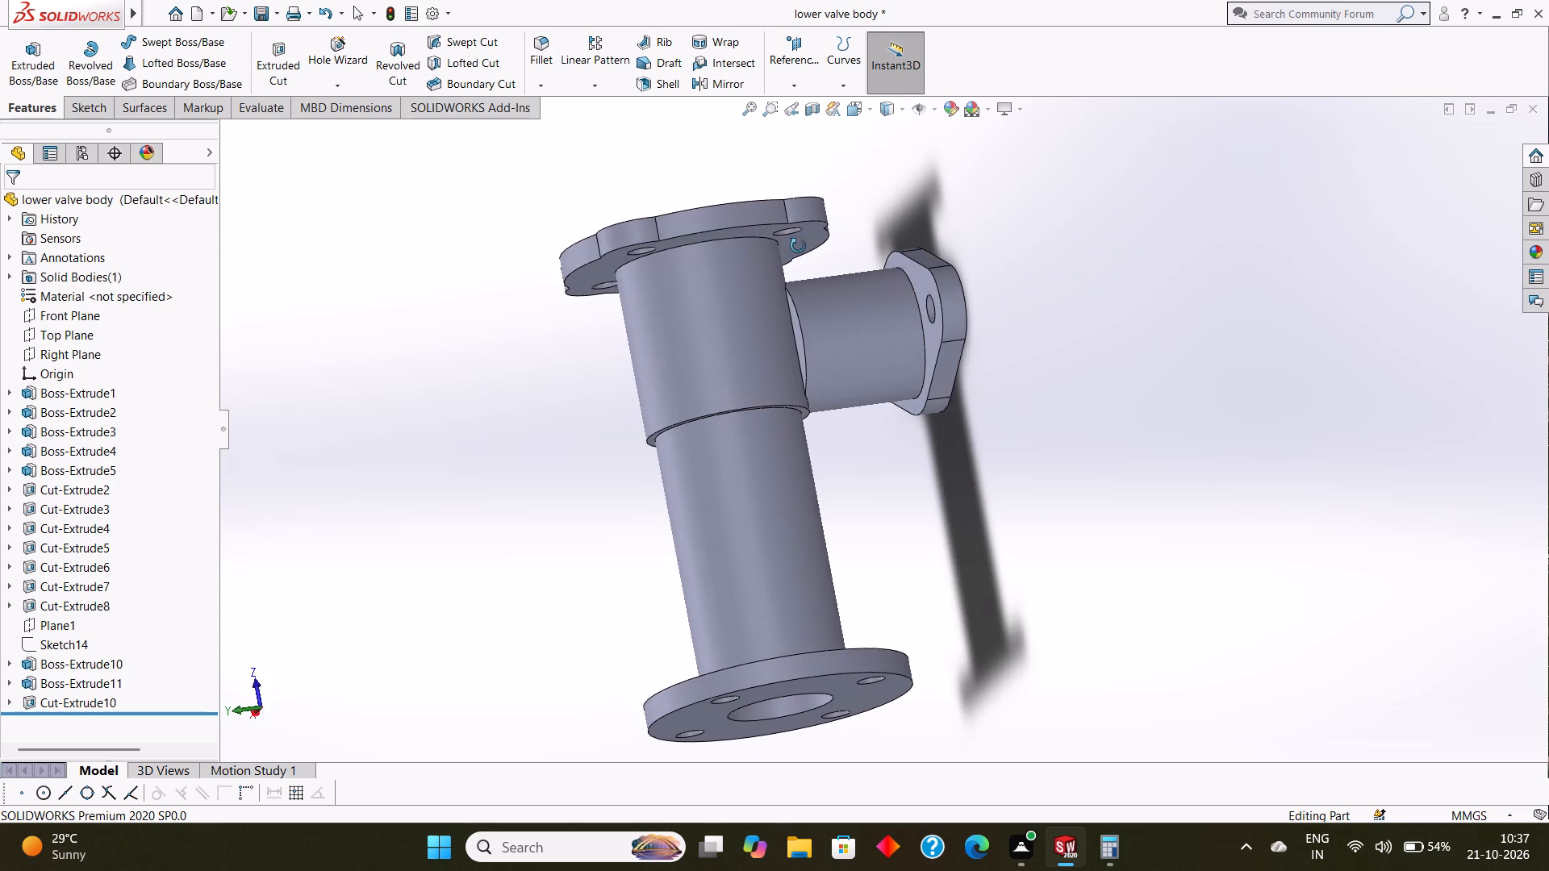
pyautogui.moveTo(798, 246); pyautogui.dragTo(843, 244, button='middle')
pyautogui.scroll(-9, 810, 324)
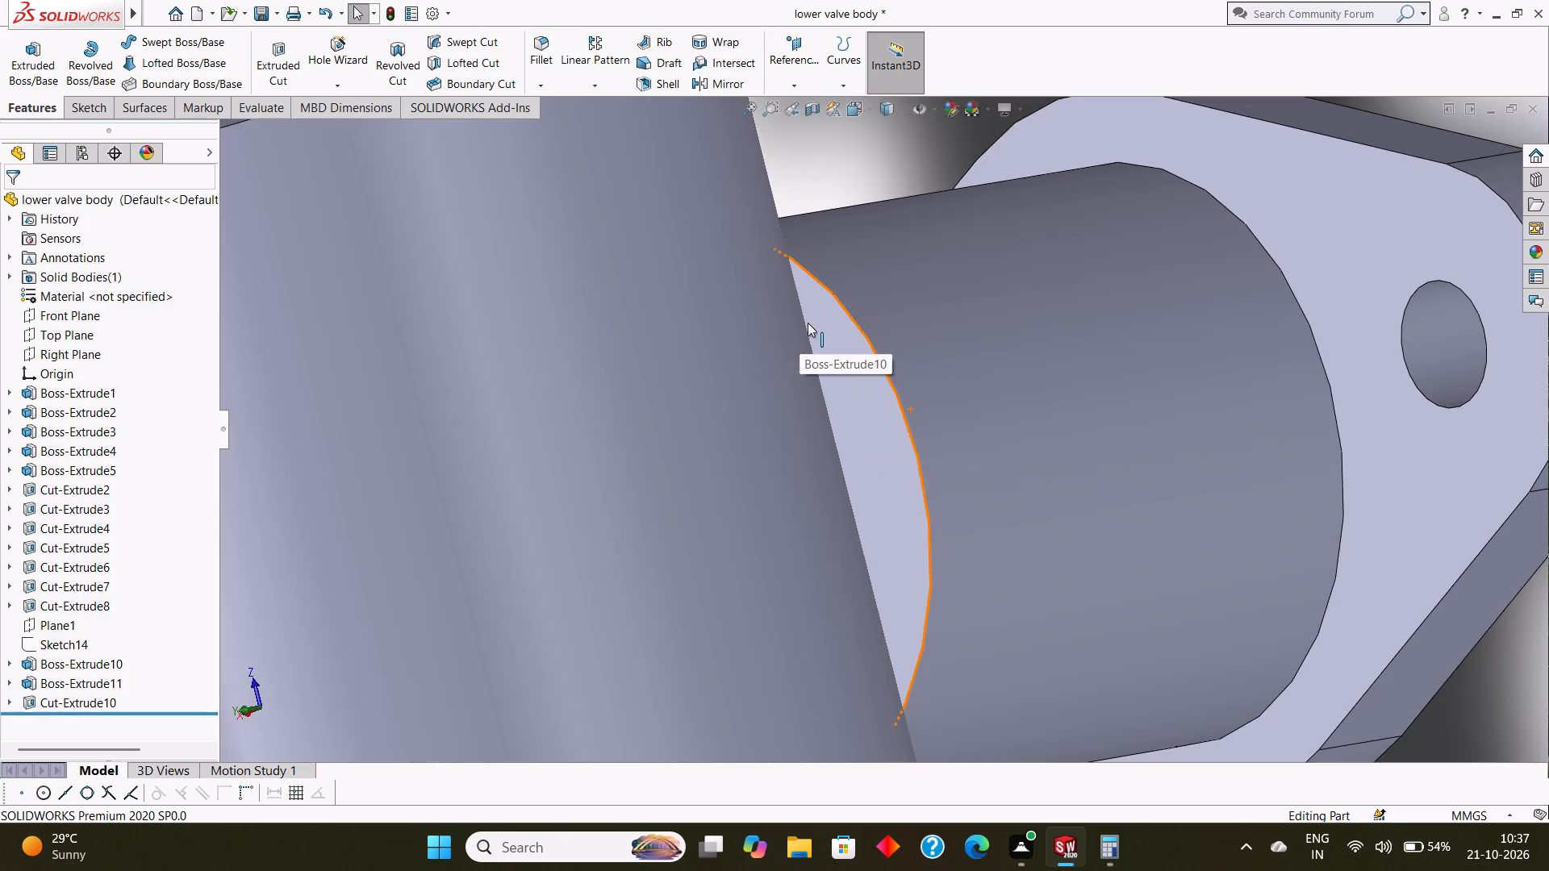
pyautogui.scroll(-4, 823, 311)
pyautogui.moveTo(836, 302); pyautogui.dragTo(790, 323, button='middle')
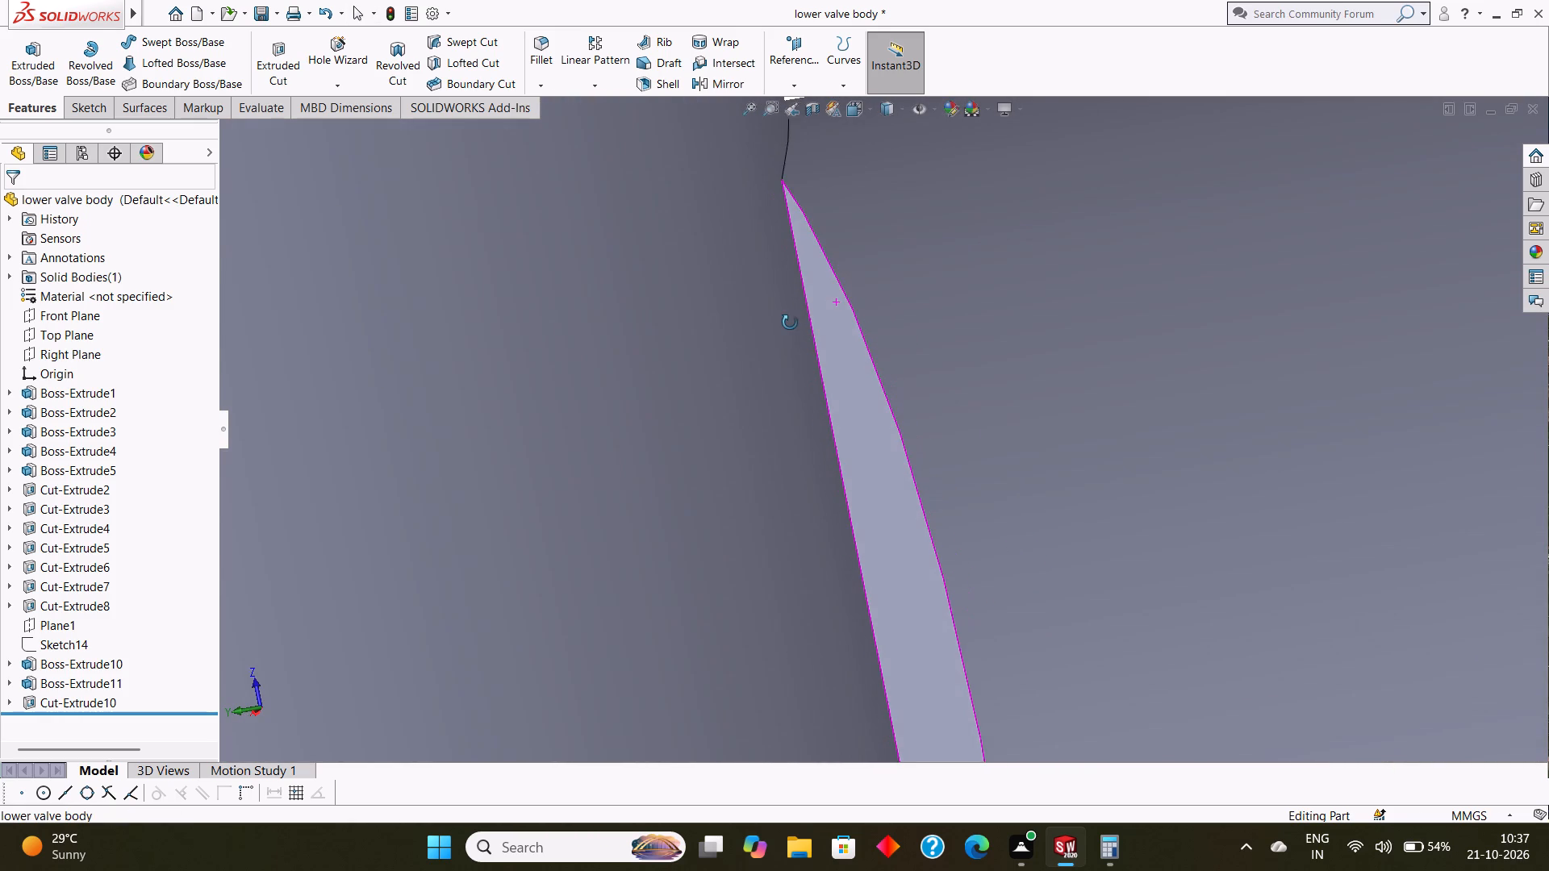
pyautogui.moveTo(790, 323); pyautogui.dragTo(777, 328, button='middle')
pyautogui.scroll(6, 777, 328)
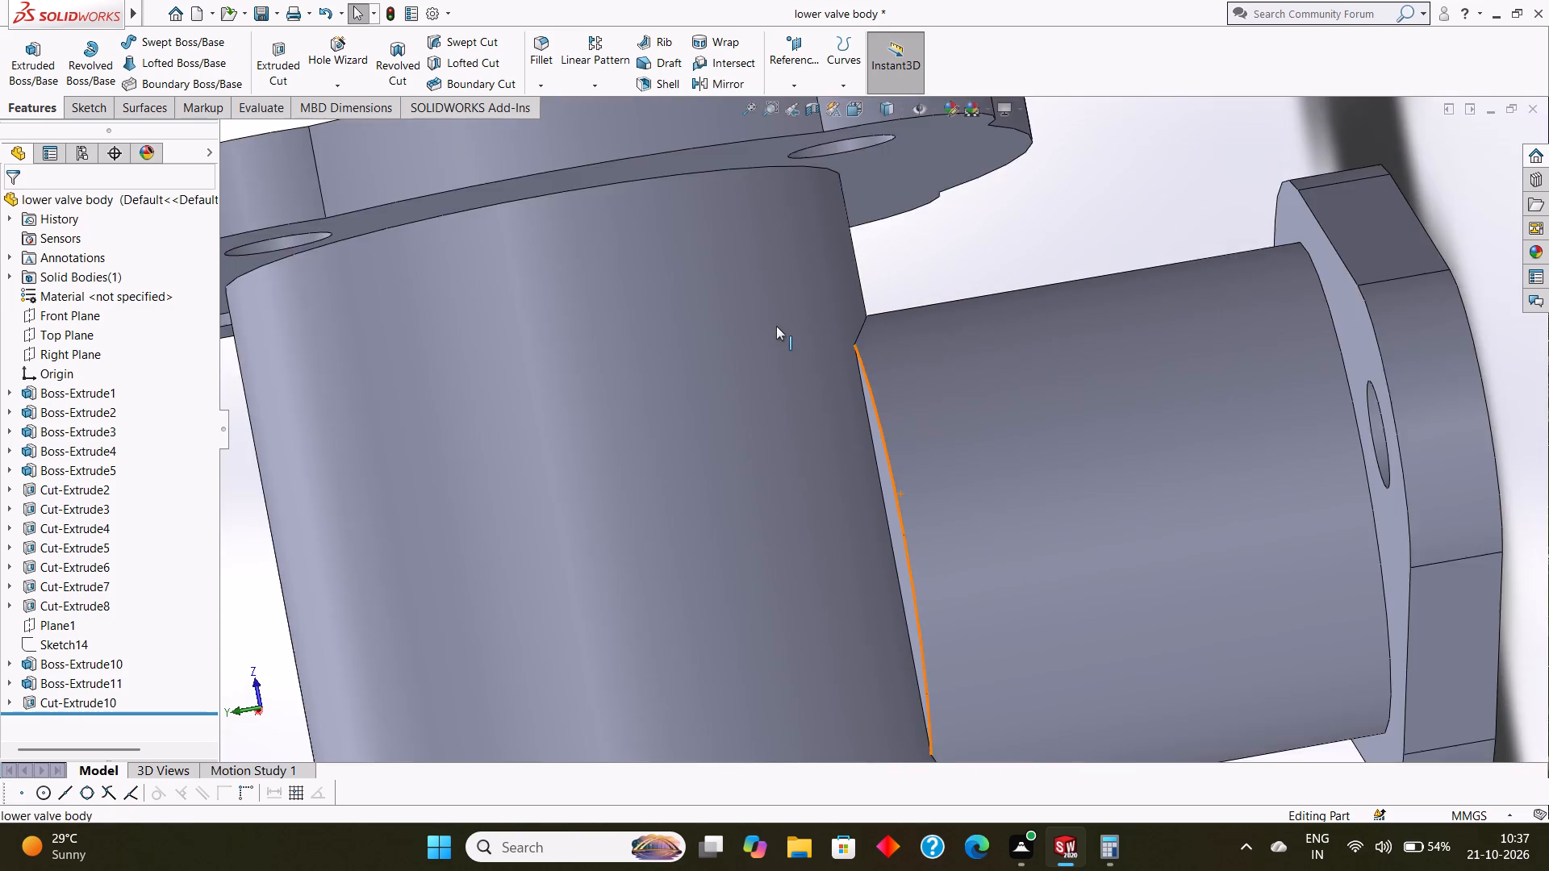
pyautogui.scroll(5, 776, 326)
pyautogui.scroll(2, 866, 403)
pyautogui.moveTo(900, 430); pyautogui.dragTo(880, 440, button='middle')
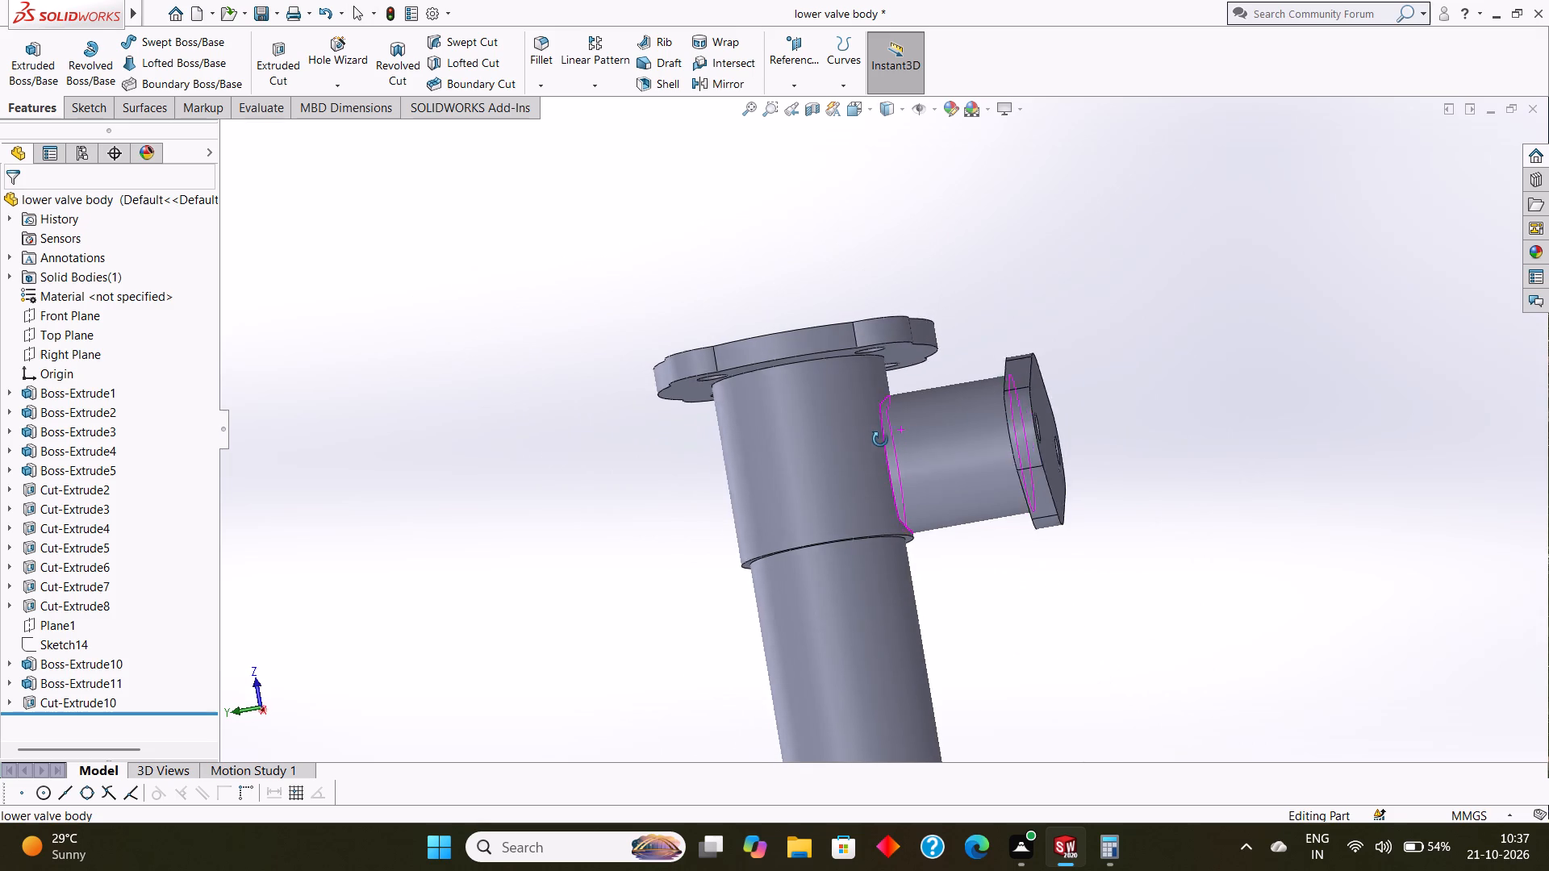
pyautogui.moveTo(880, 440); pyautogui.dragTo(697, 541, button='middle')
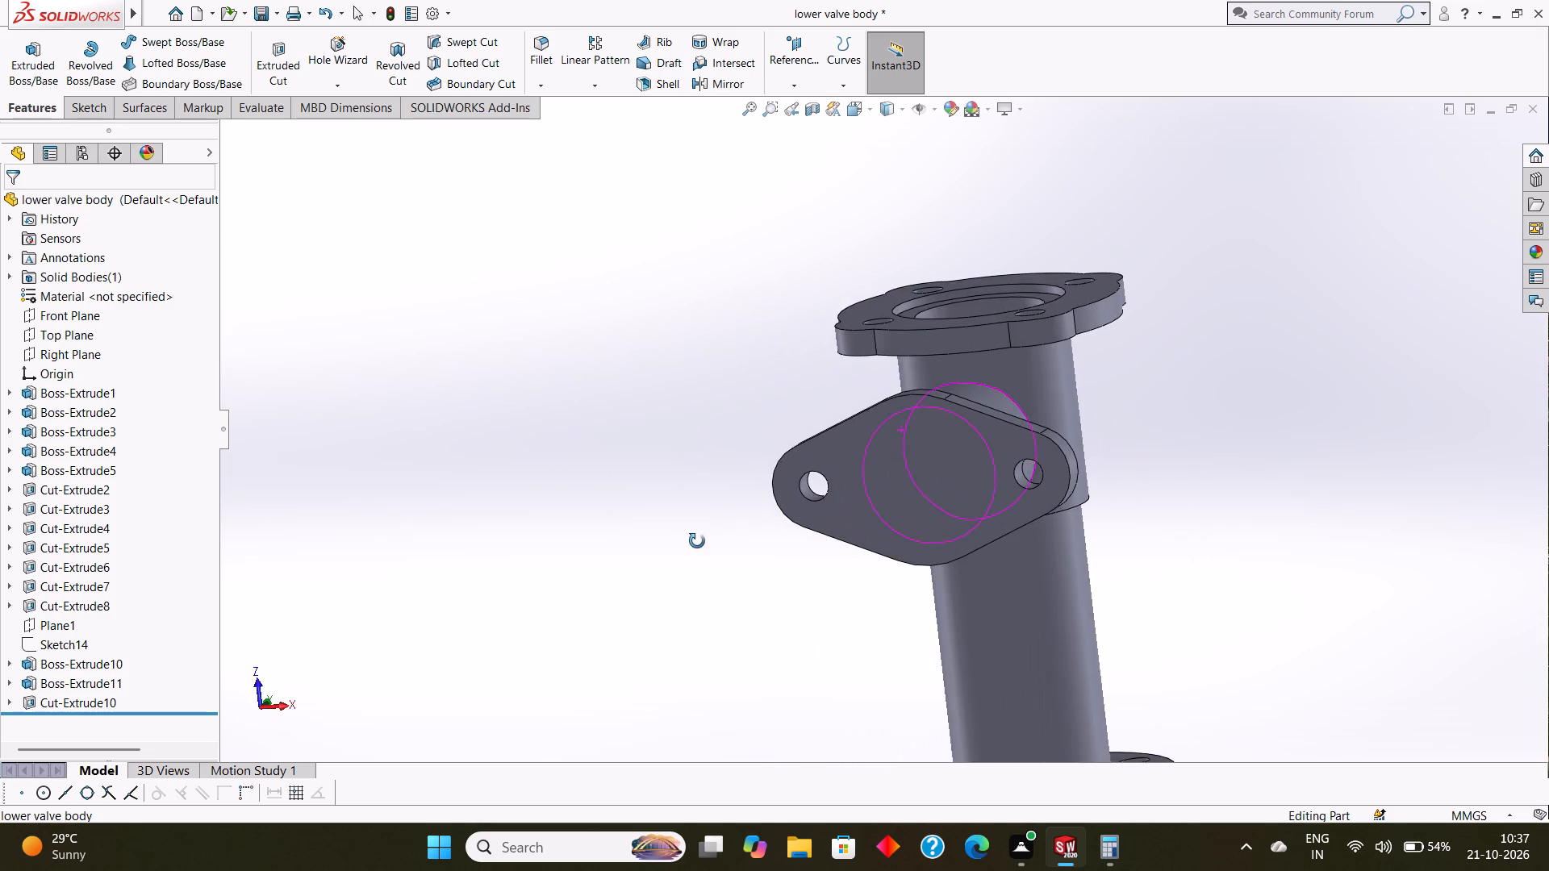
pyautogui.moveTo(697, 541); pyautogui.dragTo(516, 515, button='middle')
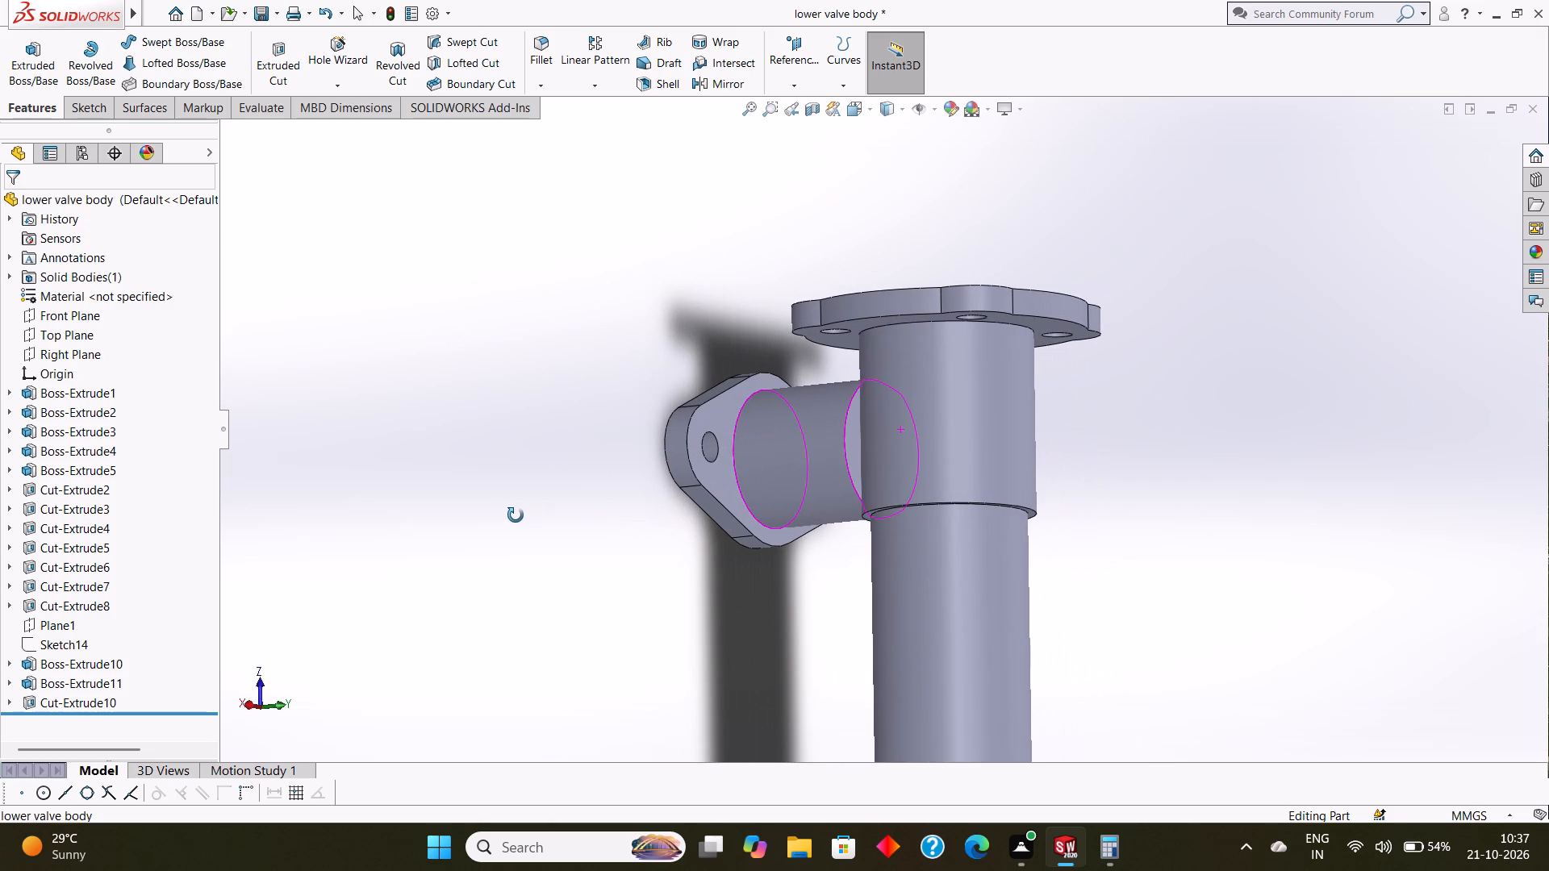
pyautogui.moveTo(516, 515); pyautogui.dragTo(662, 515, button='middle')
pyautogui.scroll(3, 662, 512)
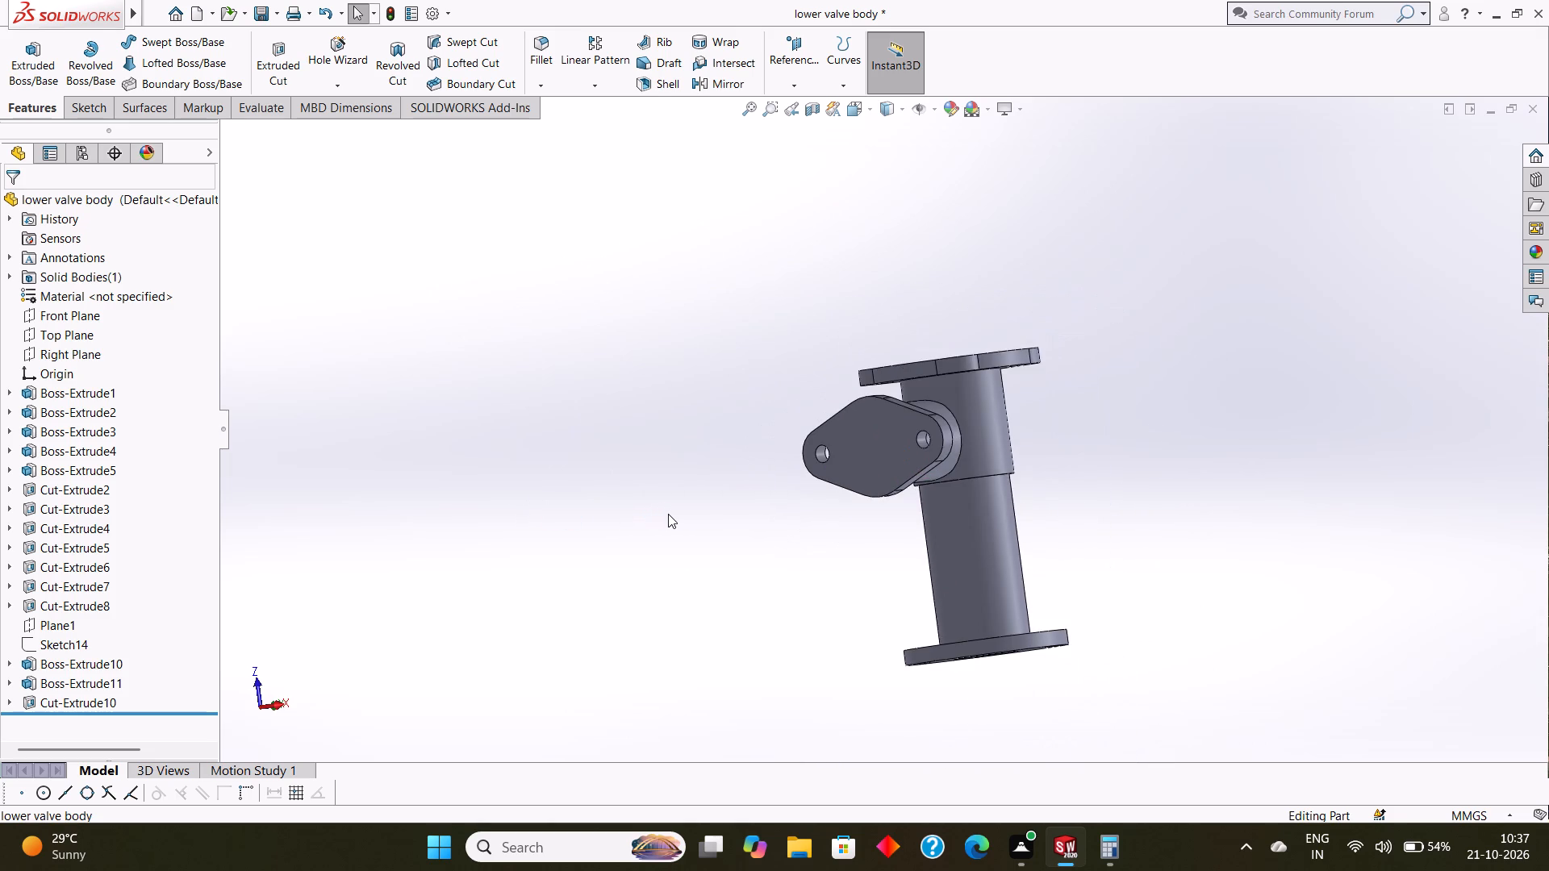
pyautogui.moveTo(669, 514); pyautogui.dragTo(800, 456, button='middle')
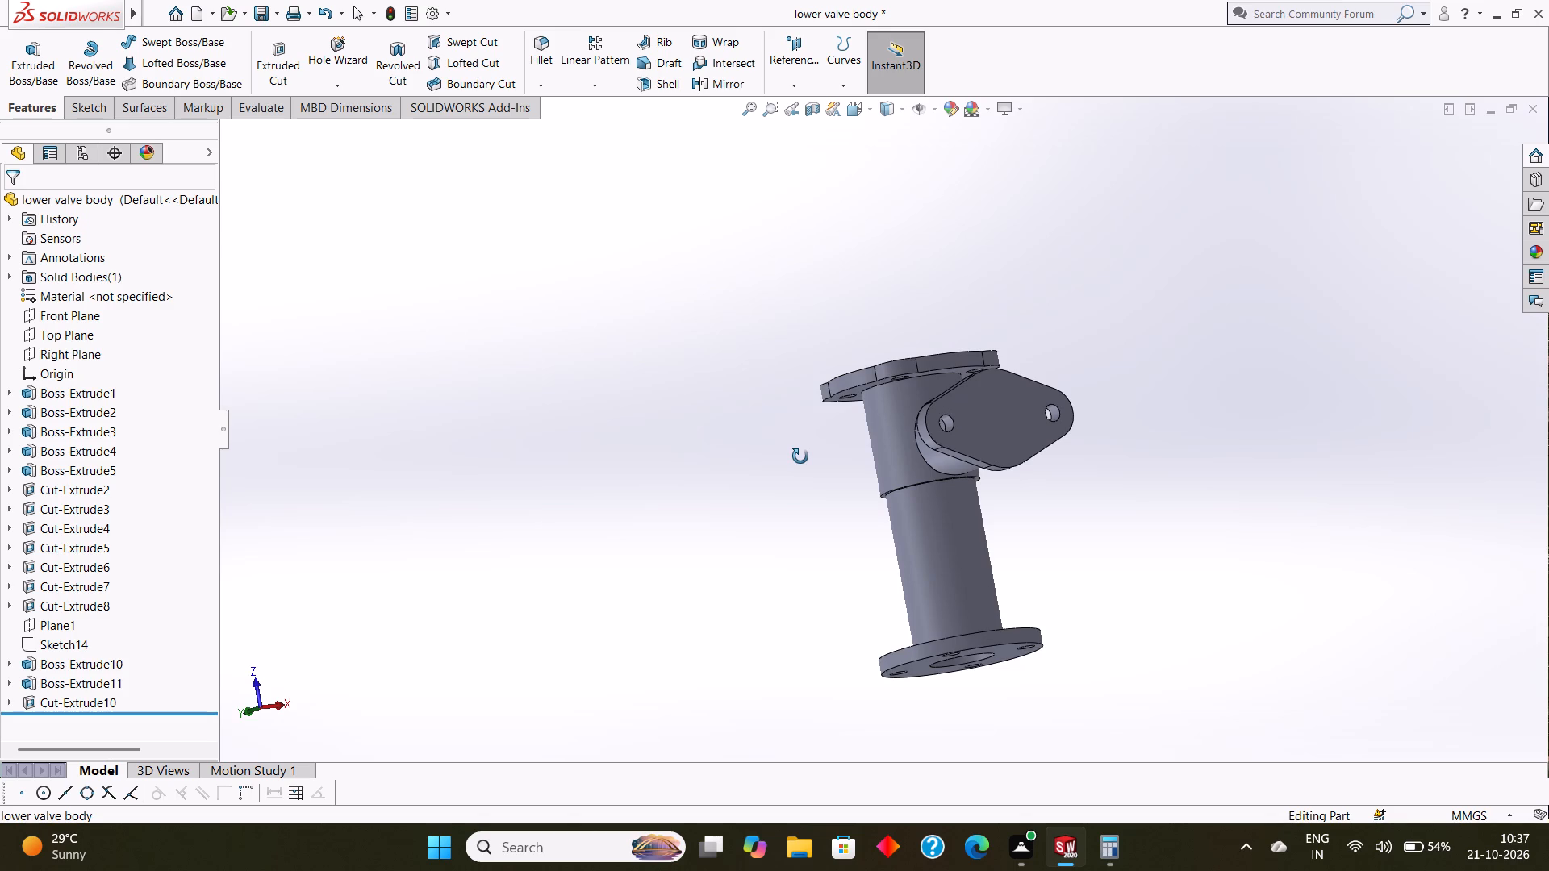
pyautogui.moveTo(800, 456); pyautogui.dragTo(774, 472, button='middle')
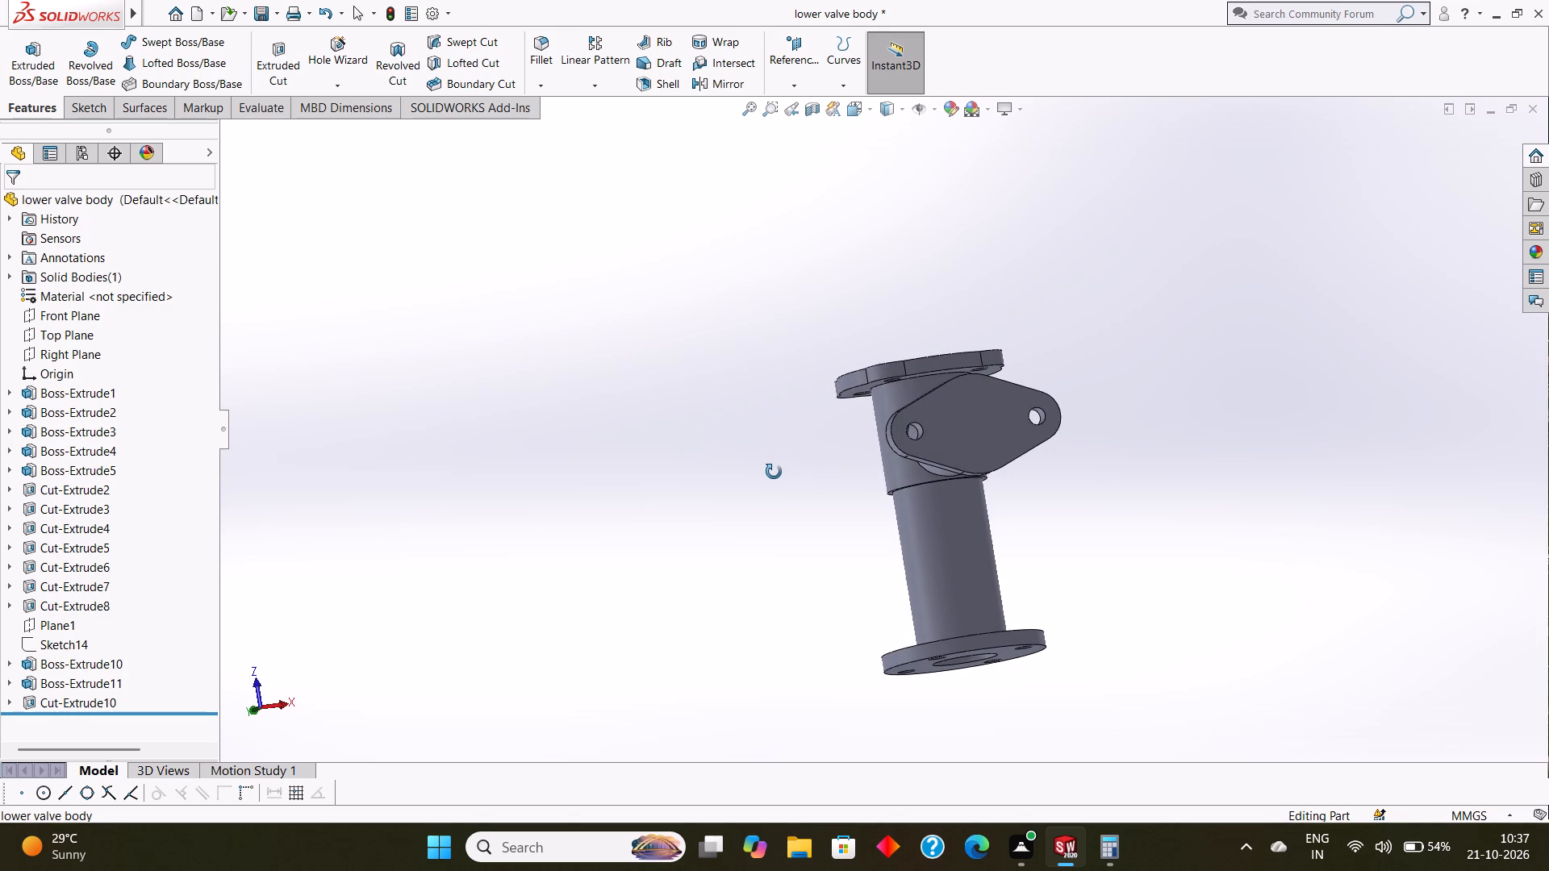
pyautogui.moveTo(774, 472); pyautogui.dragTo(793, 476, button='middle')
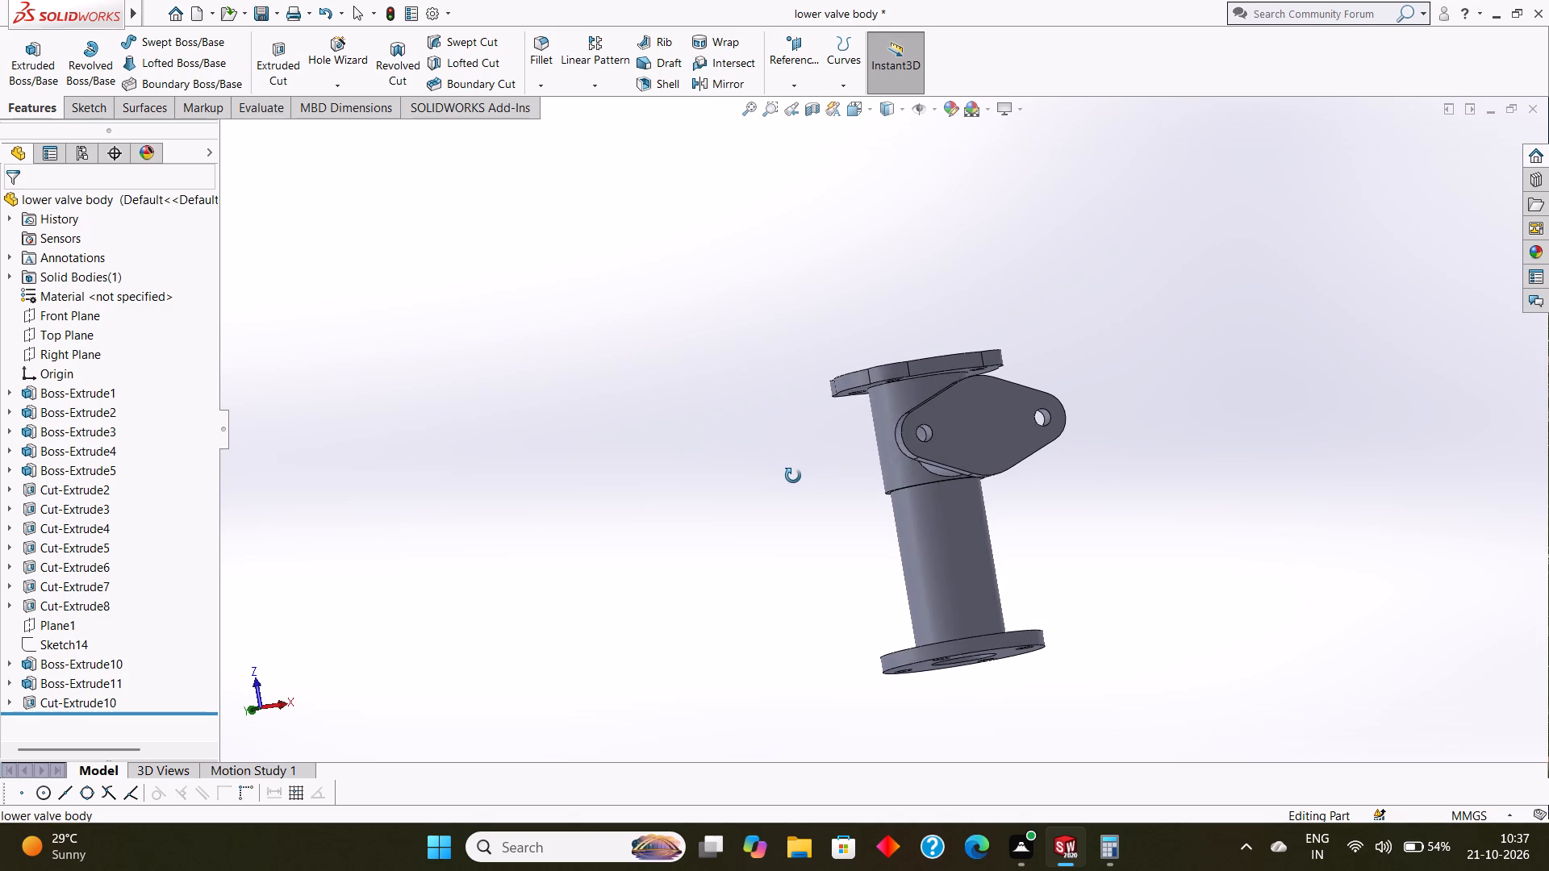
pyautogui.moveTo(793, 476); pyautogui.dragTo(798, 474, button='middle')
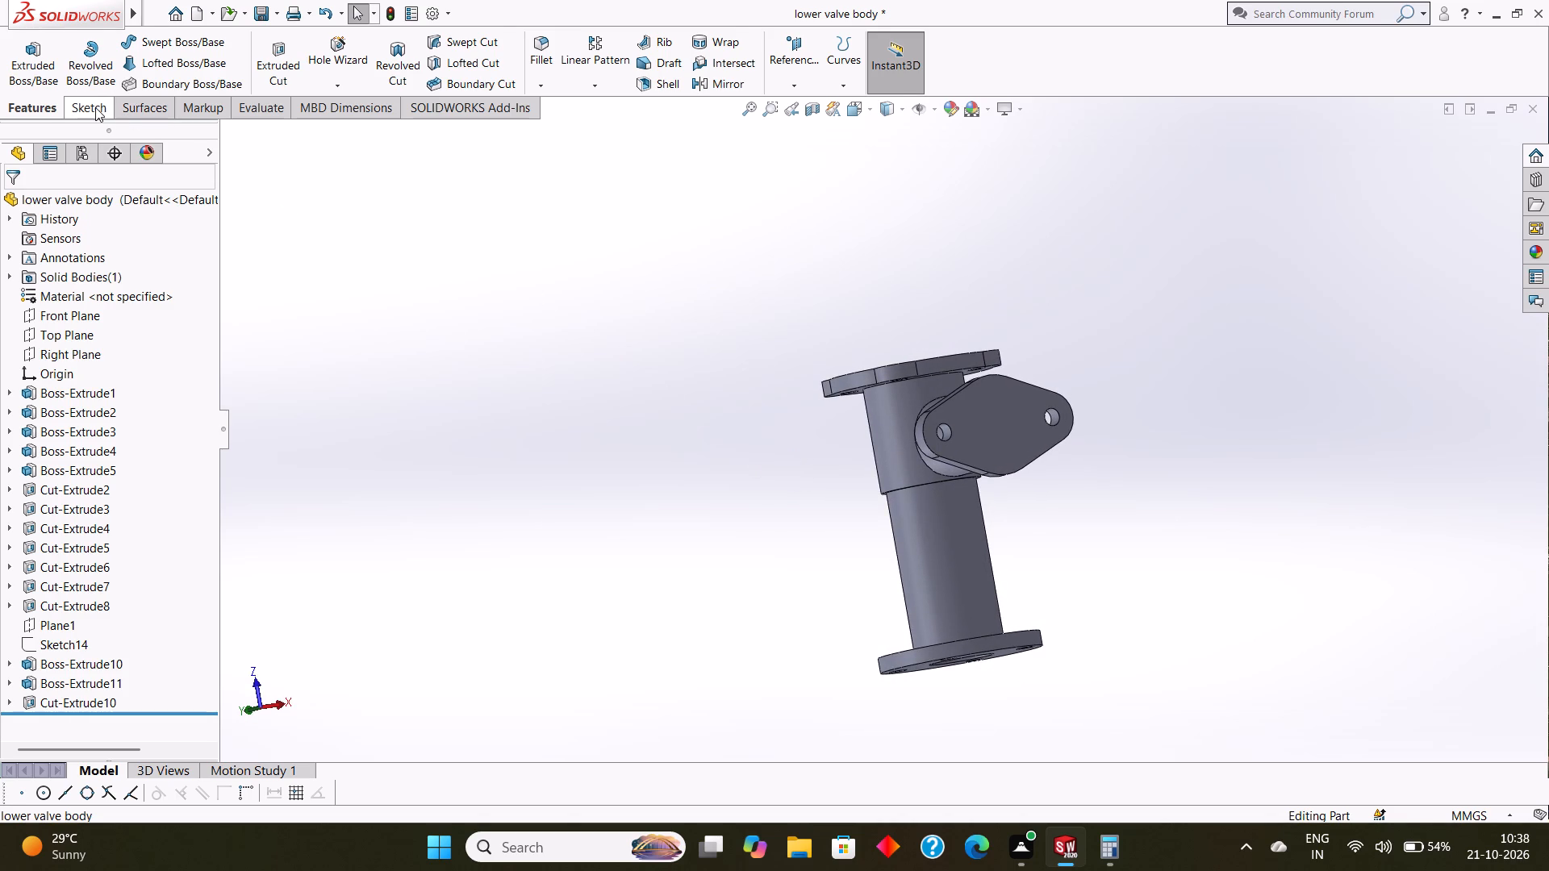
# Start a new sketch on the outer face of the side flange, viewed normal to the face.
pyautogui.click(95, 107)
pyautogui.click(190, 38)
pyautogui.moveTo(1342, 259); pyautogui.dragTo(1321, 275, button='middle')
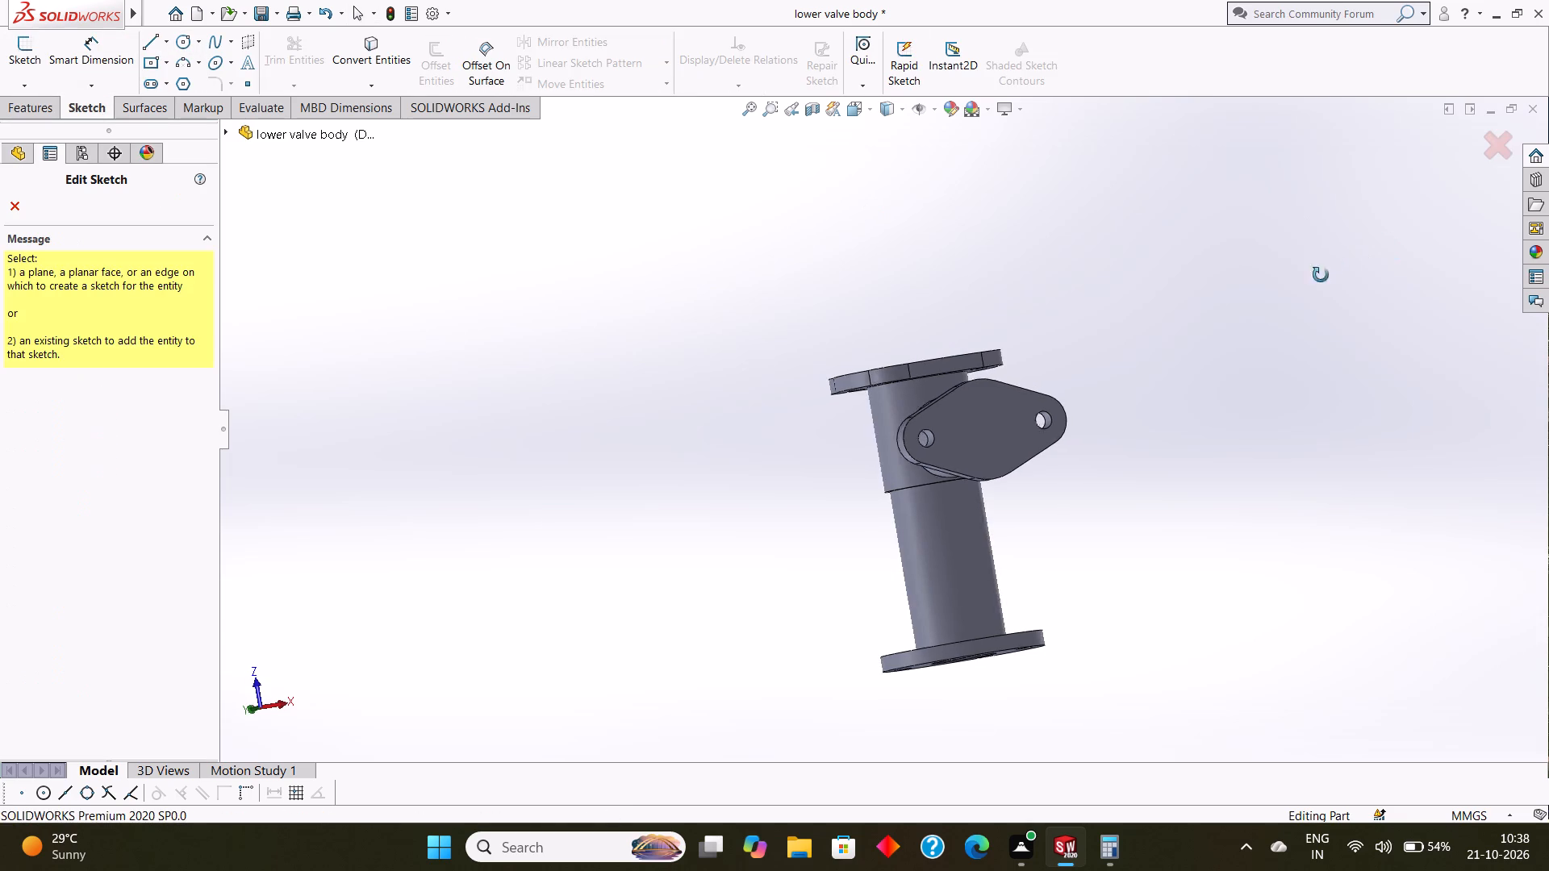
pyautogui.moveTo(1321, 275); pyautogui.dragTo(1305, 285, button='middle')
pyautogui.click(949, 420)
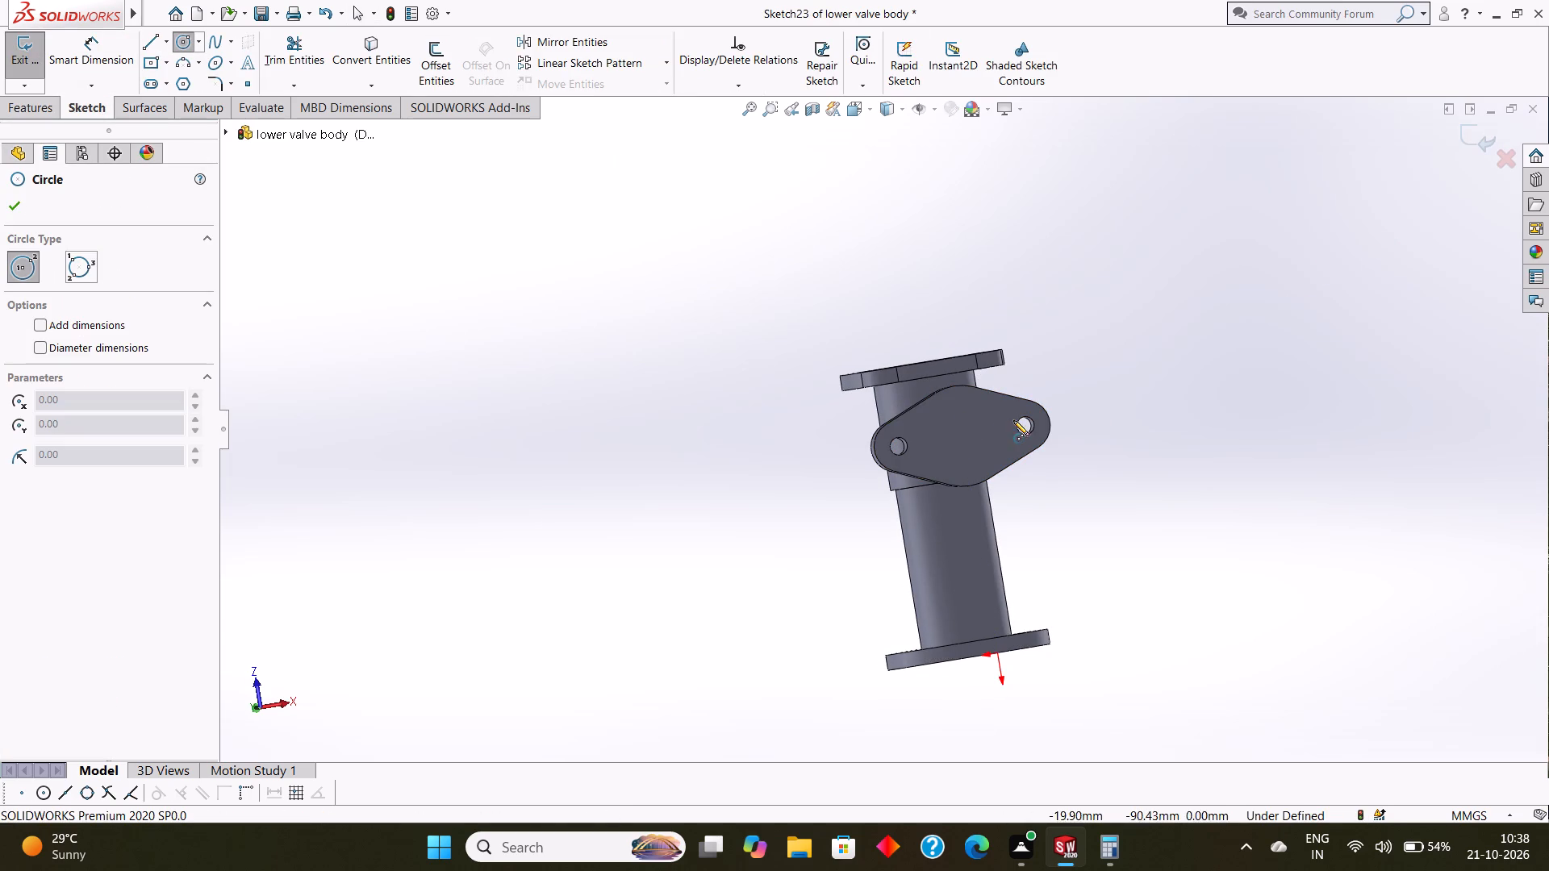
pyautogui.press('Escape')
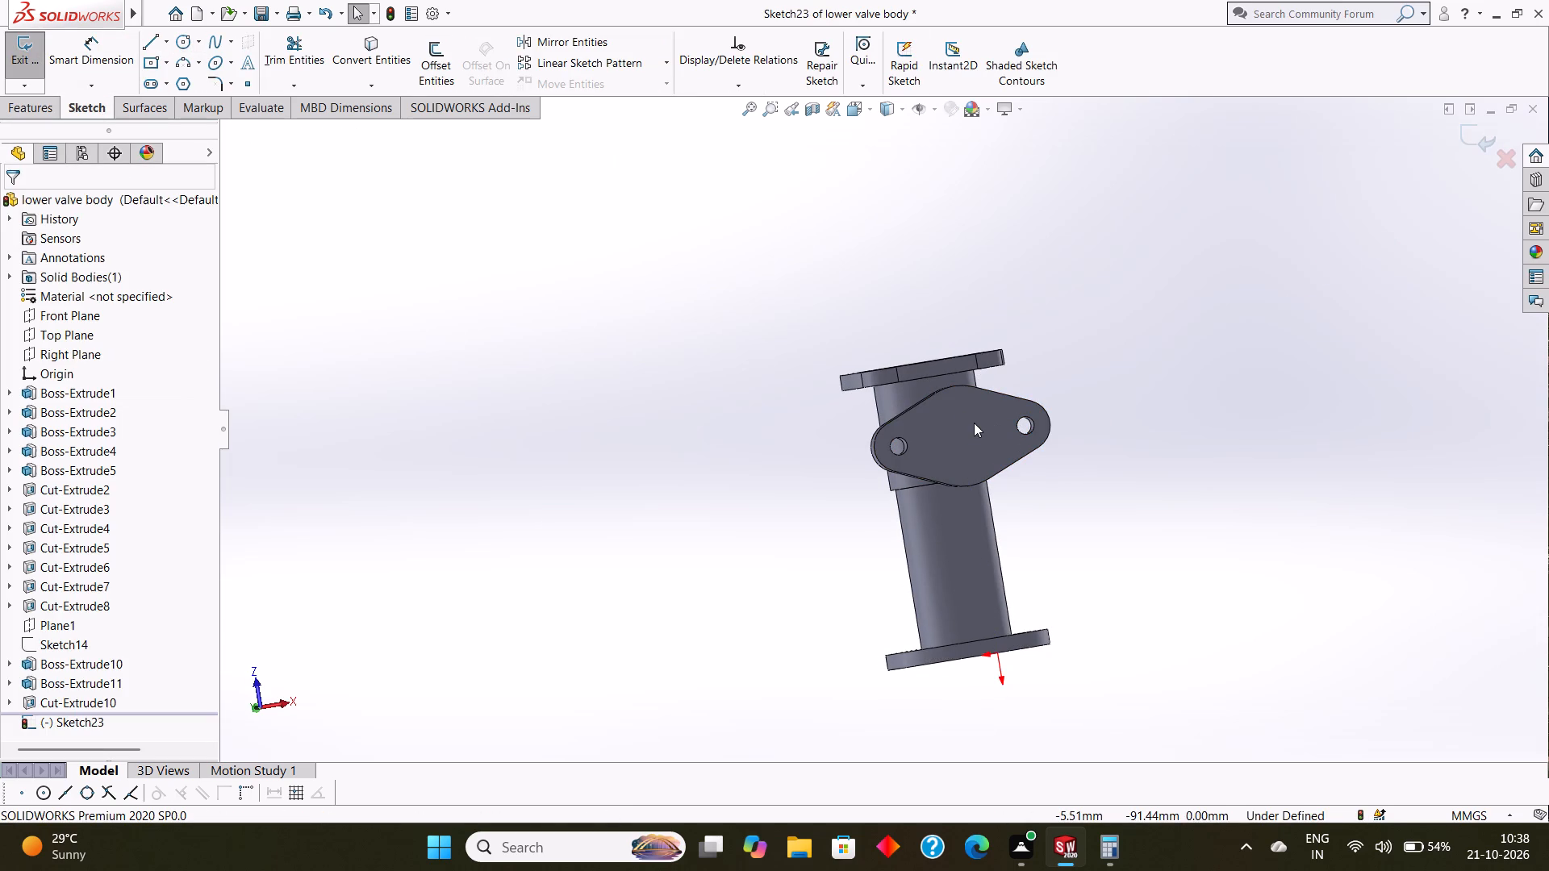
pyautogui.click(969, 419)
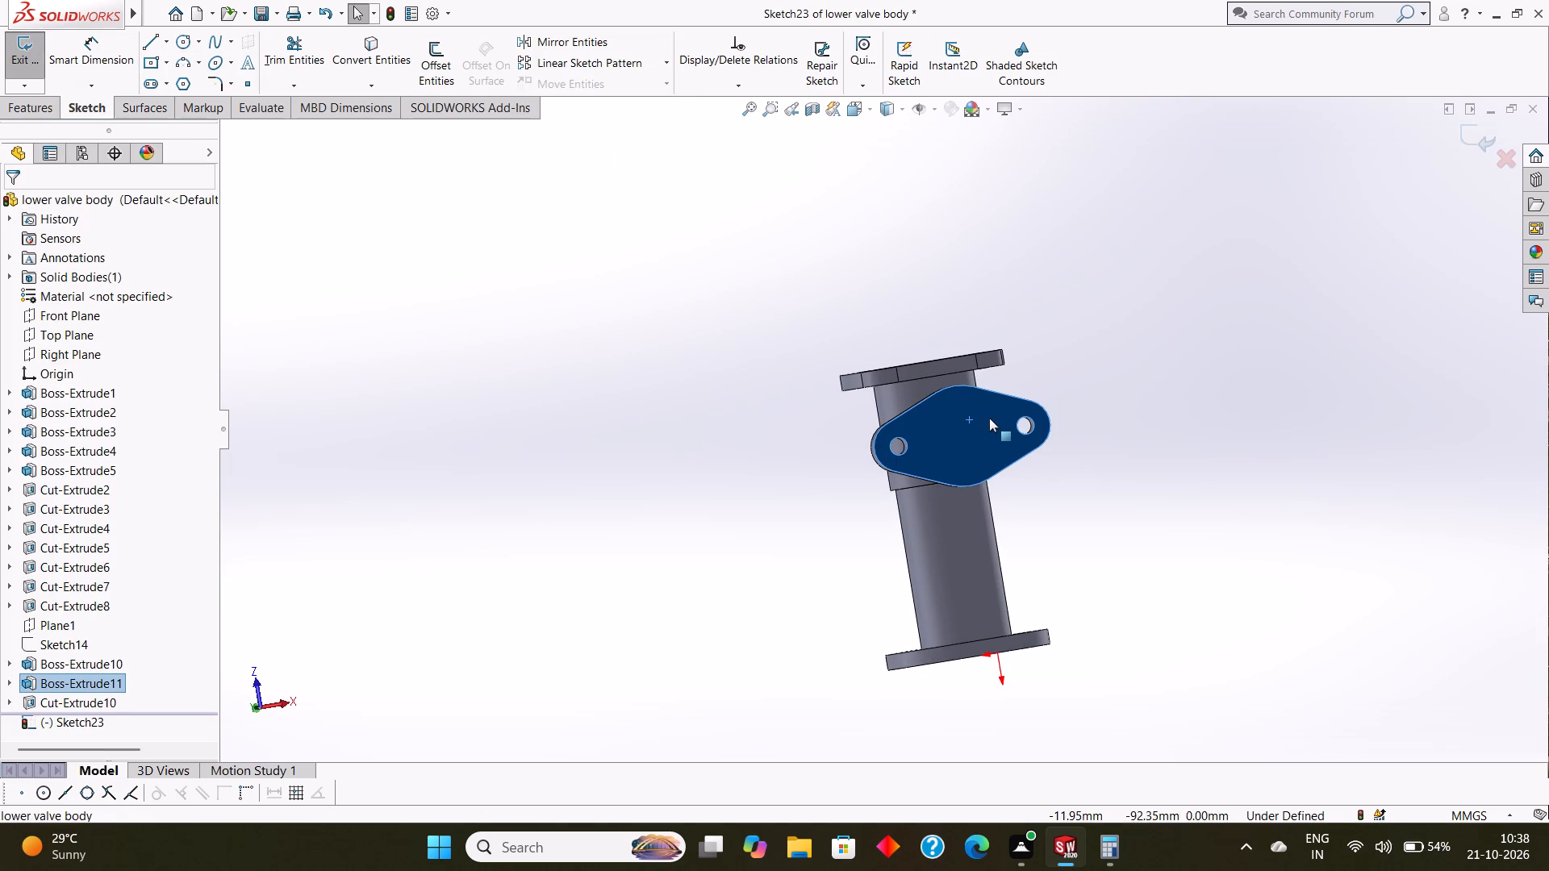
pyautogui.hotkey('ctrl', '8')
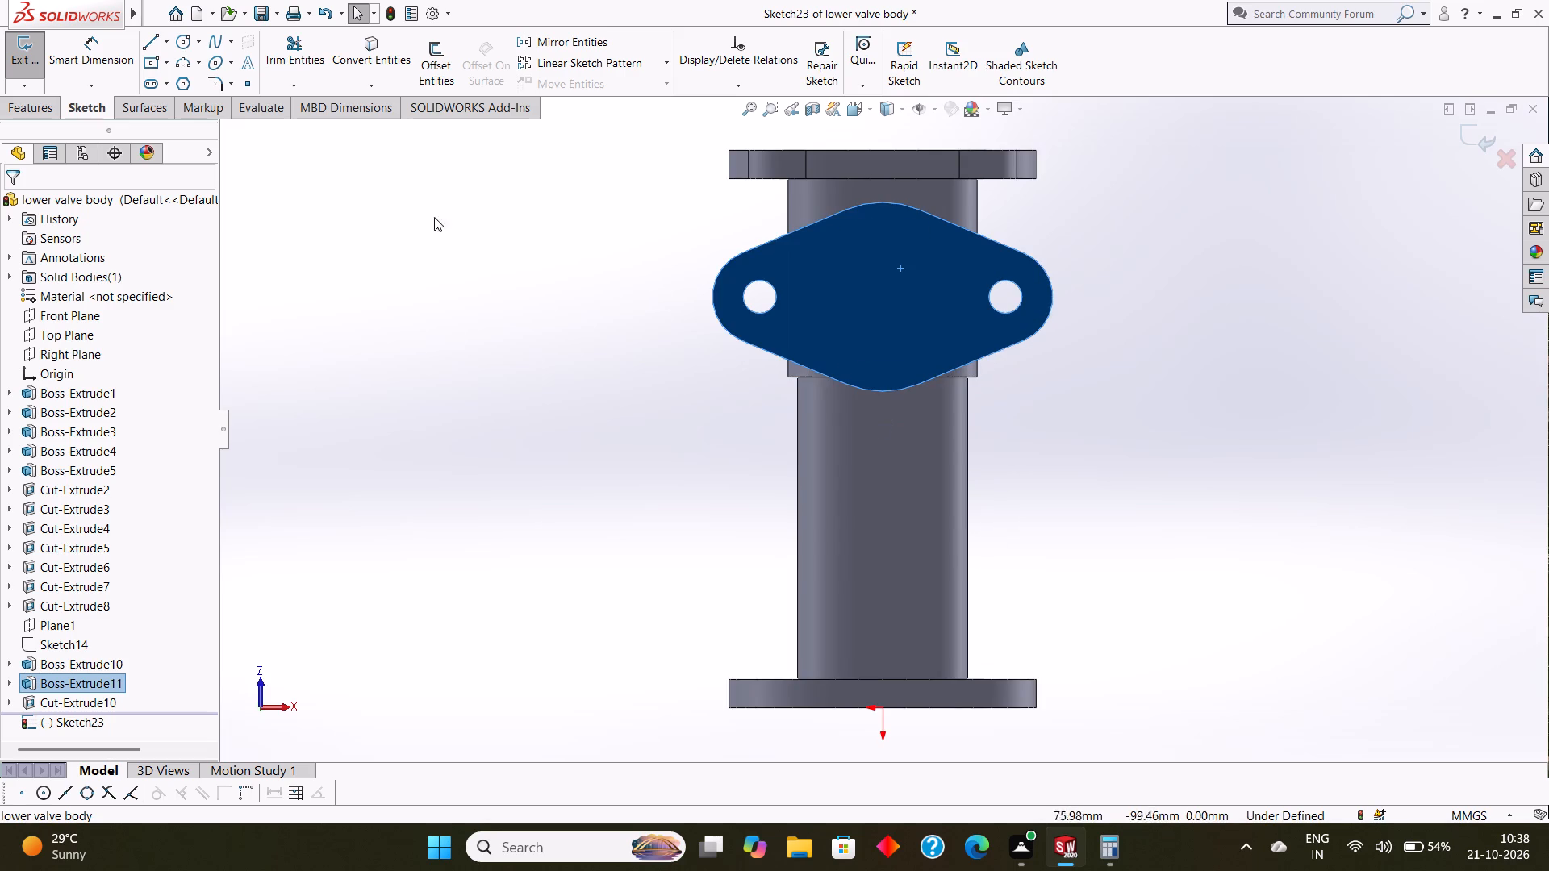
pyautogui.press('Escape')
# Draw a circle about 24.5 mm in diameter at the centre of the side flange face.
pyautogui.click(185, 43)
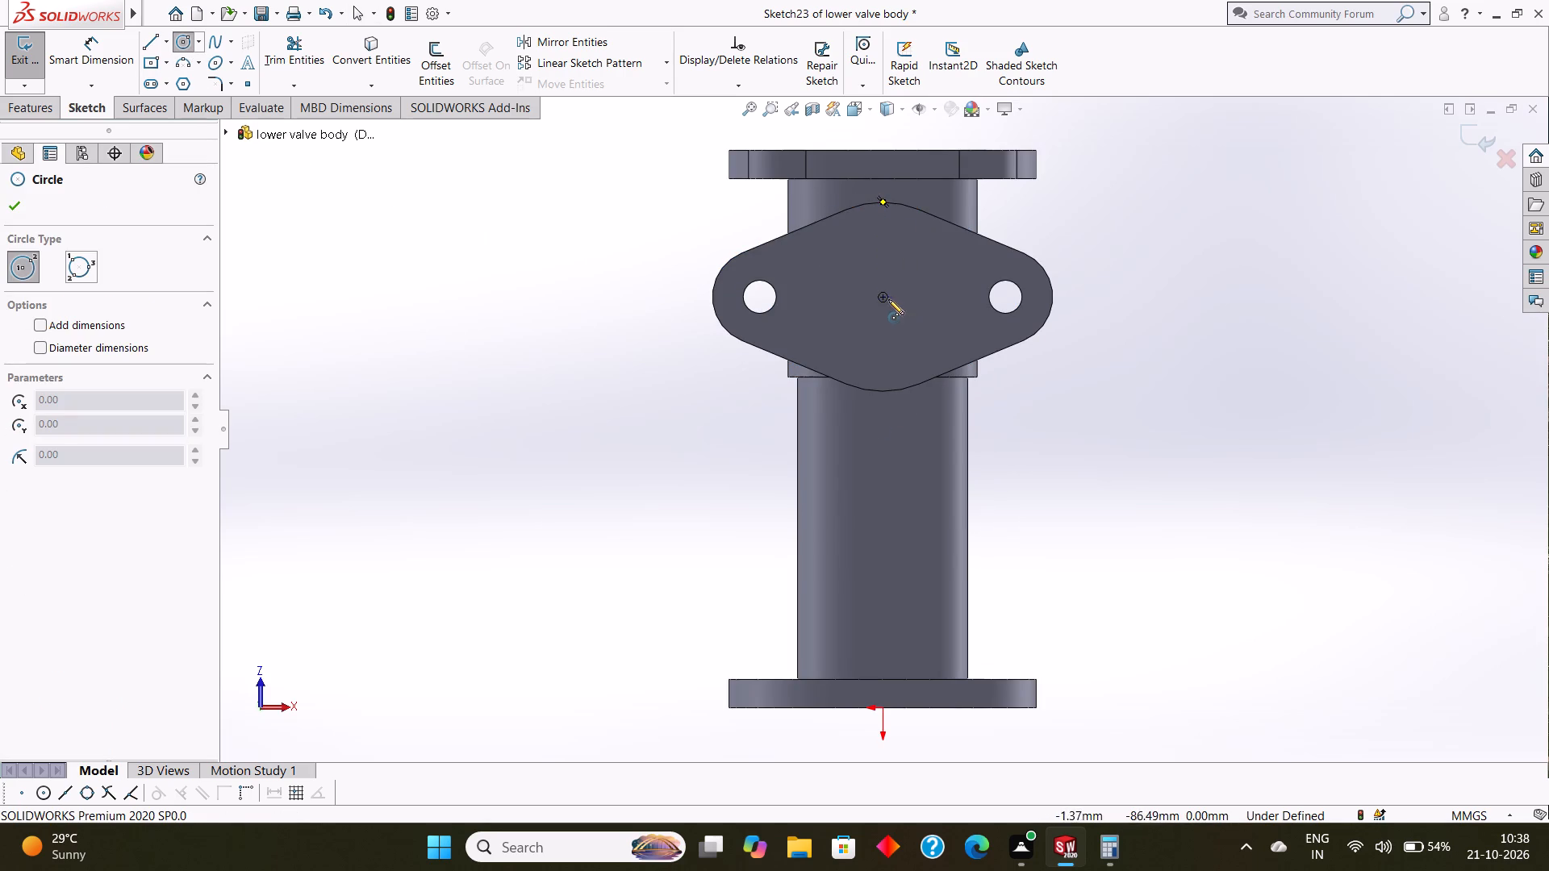
pyautogui.moveTo(885, 297); pyautogui.dragTo(928, 333)
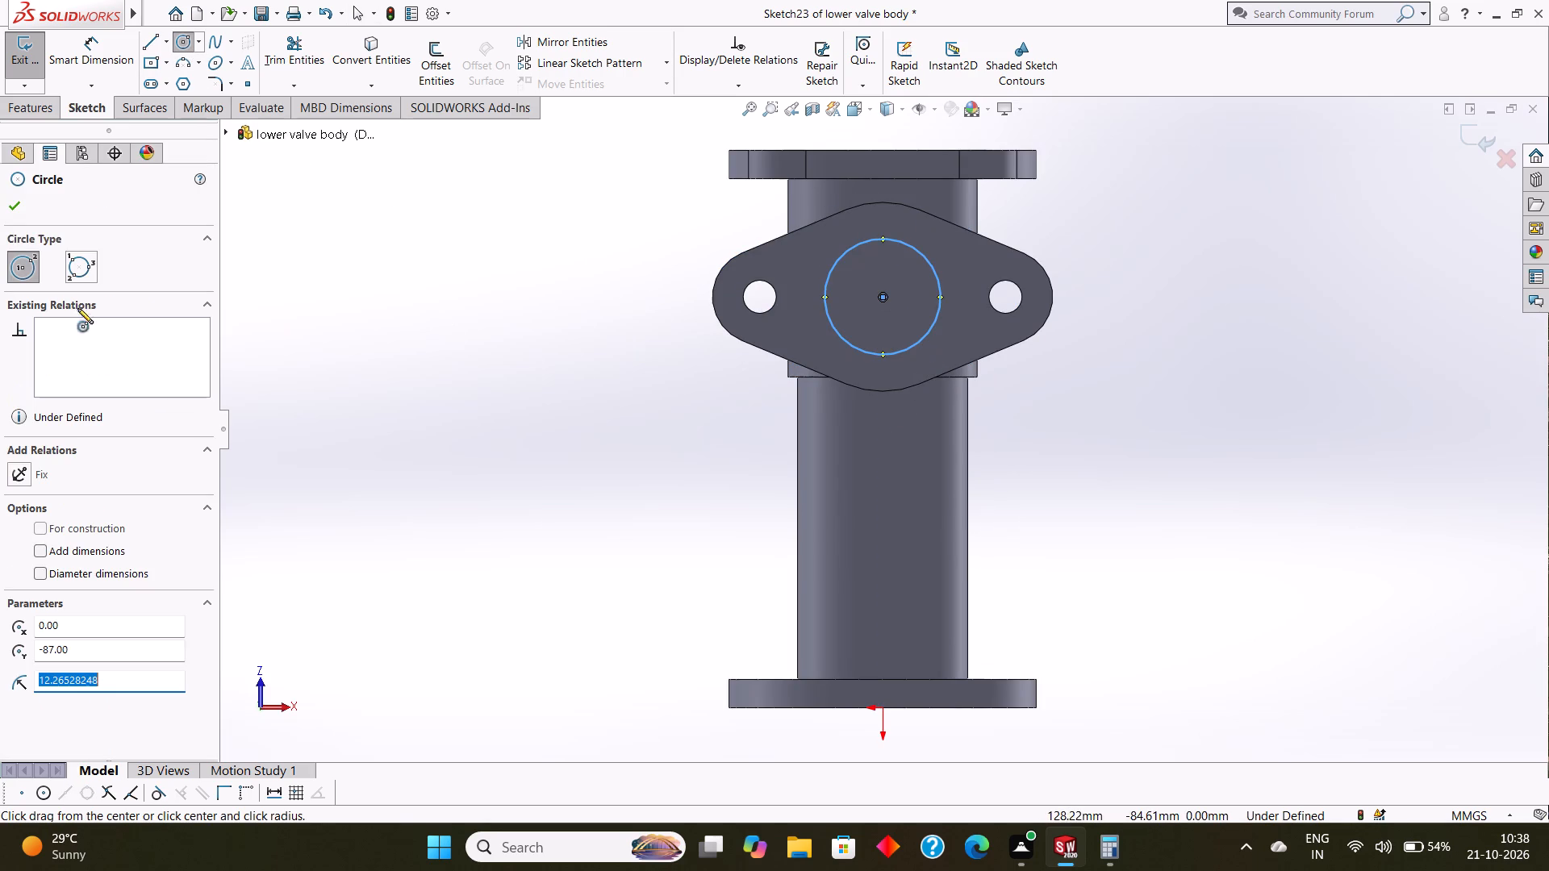
pyautogui.click(15, 217)
# Dimension the diameter of the central circle on the side flange face to 22 mm.
pyautogui.click(123, 59)
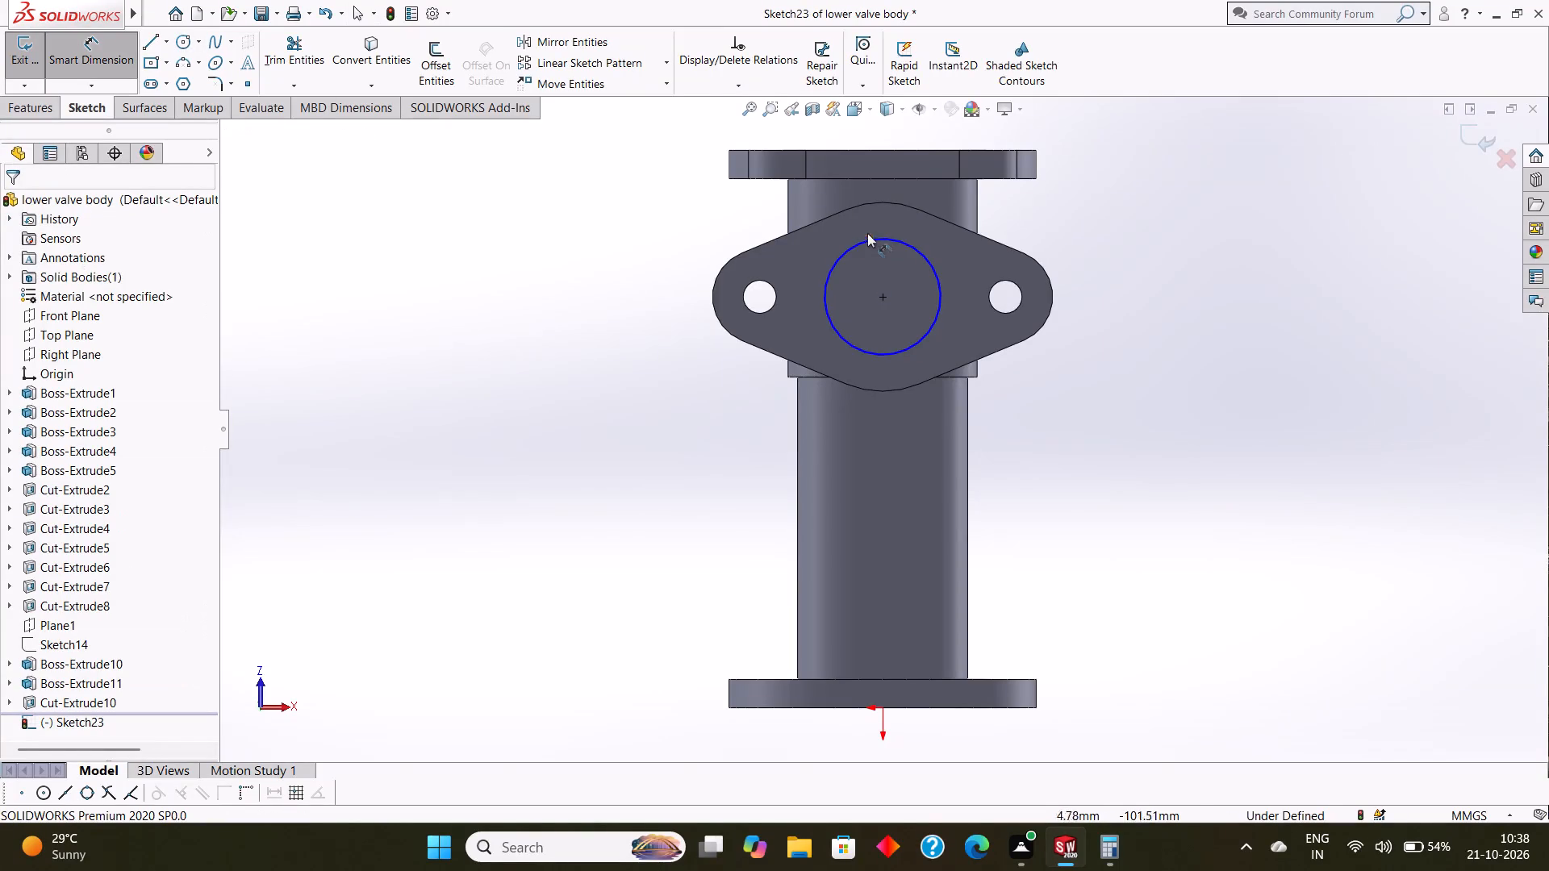
pyautogui.click(876, 236)
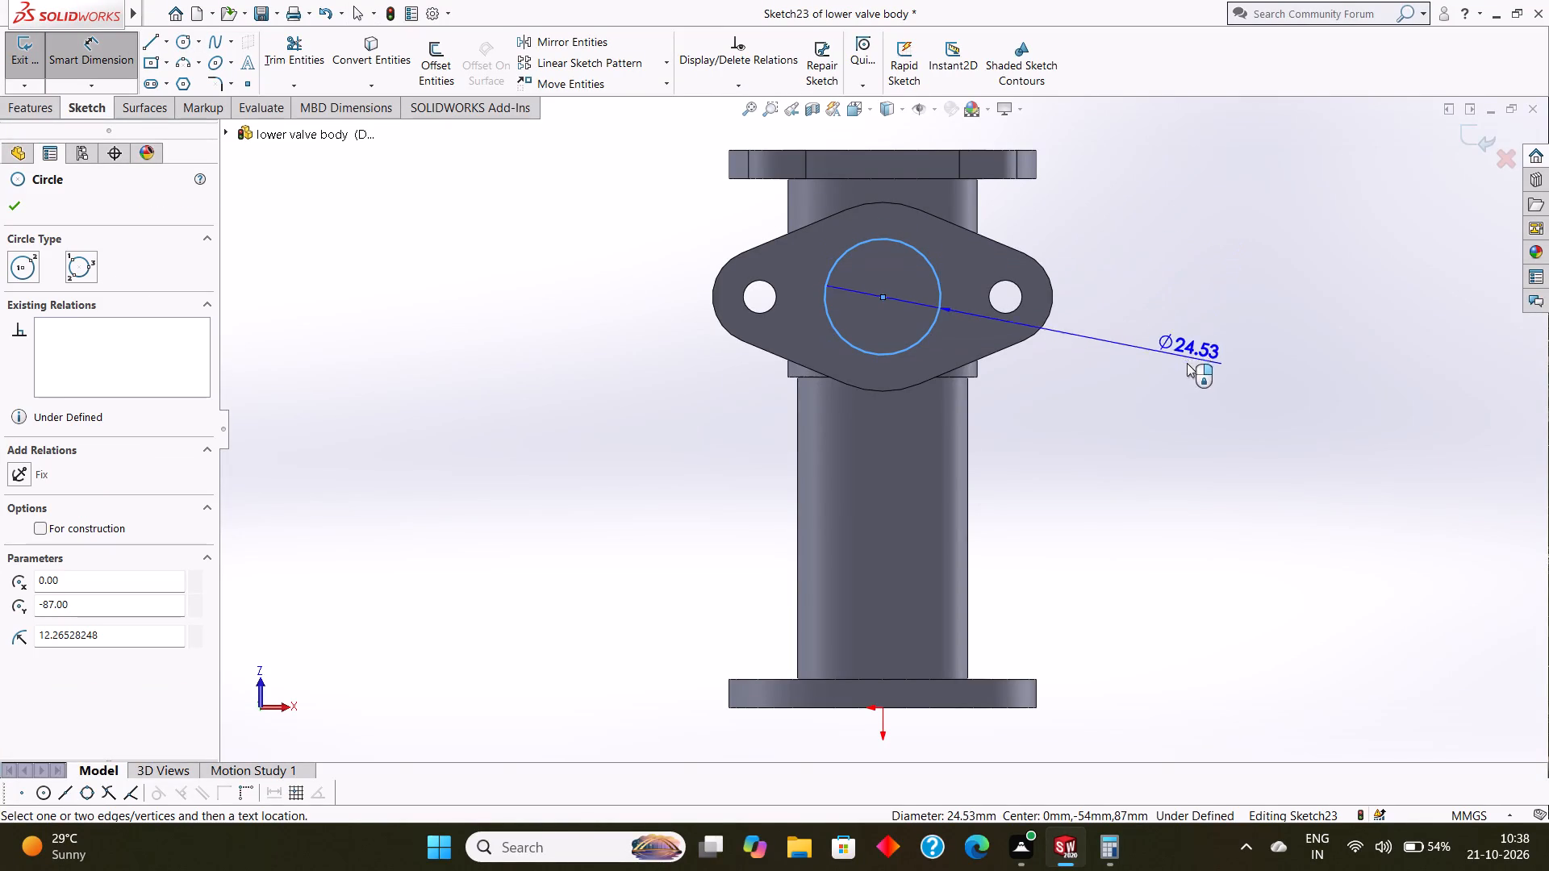
pyautogui.click(1177, 335)
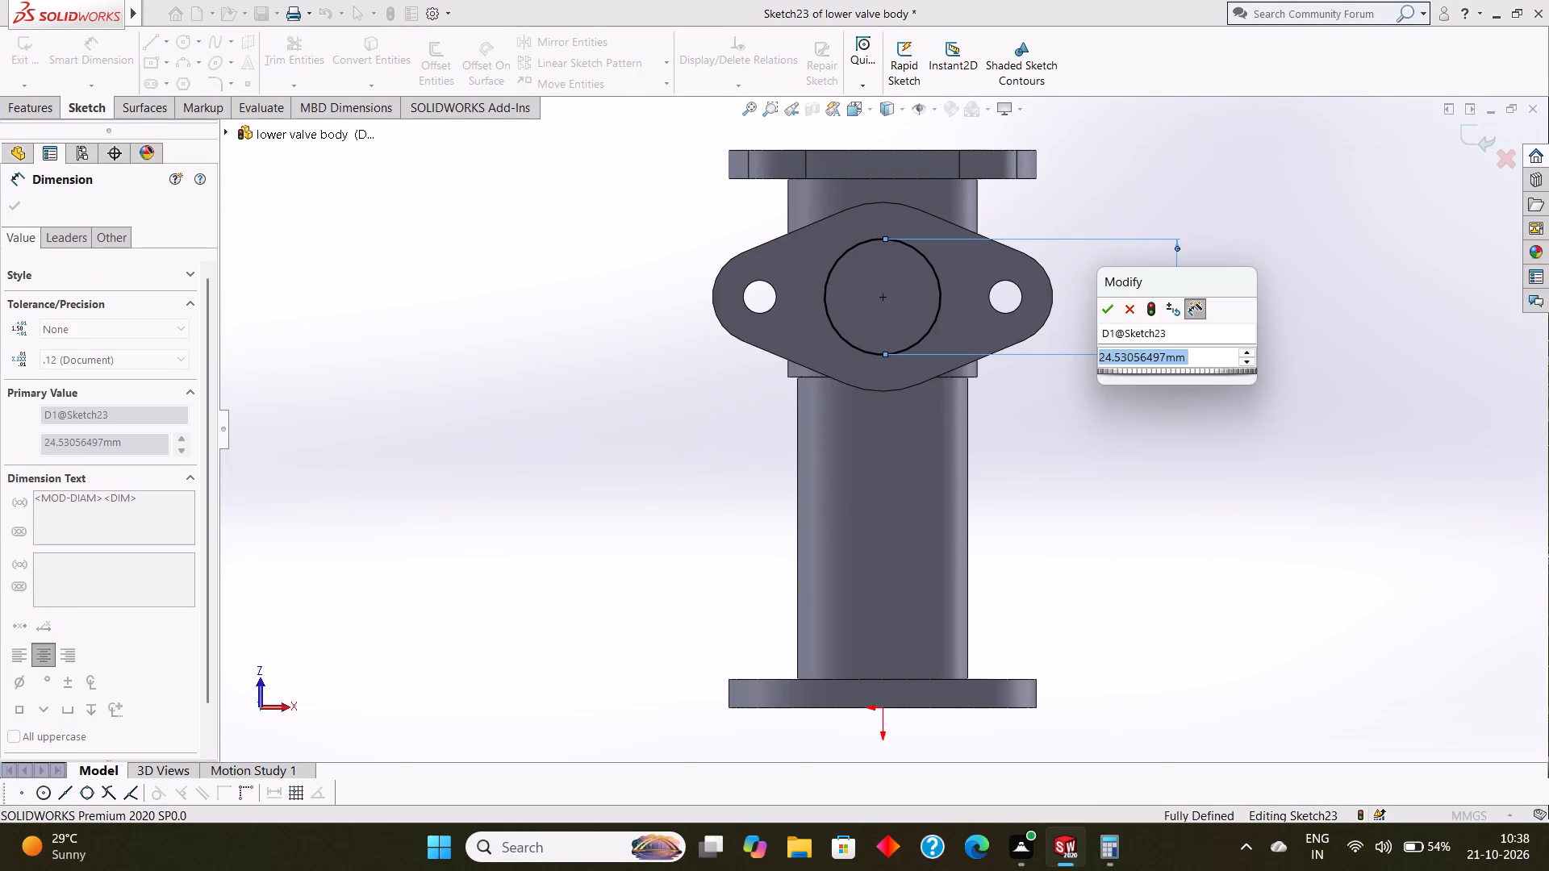
pyautogui.write('22')
pyautogui.press('Return')
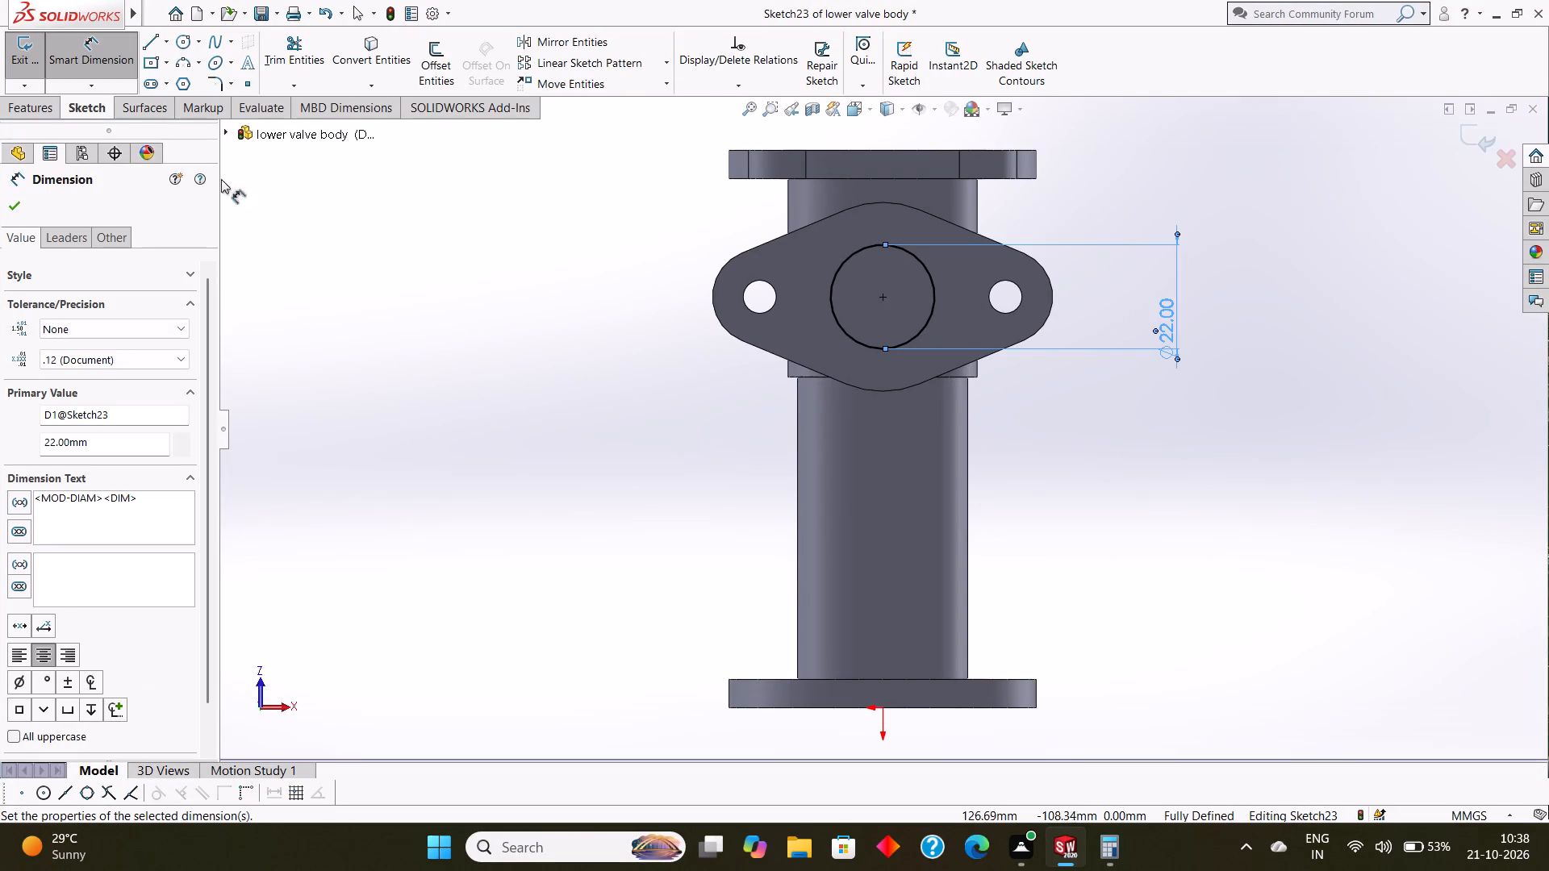
pyautogui.click(25, 203)
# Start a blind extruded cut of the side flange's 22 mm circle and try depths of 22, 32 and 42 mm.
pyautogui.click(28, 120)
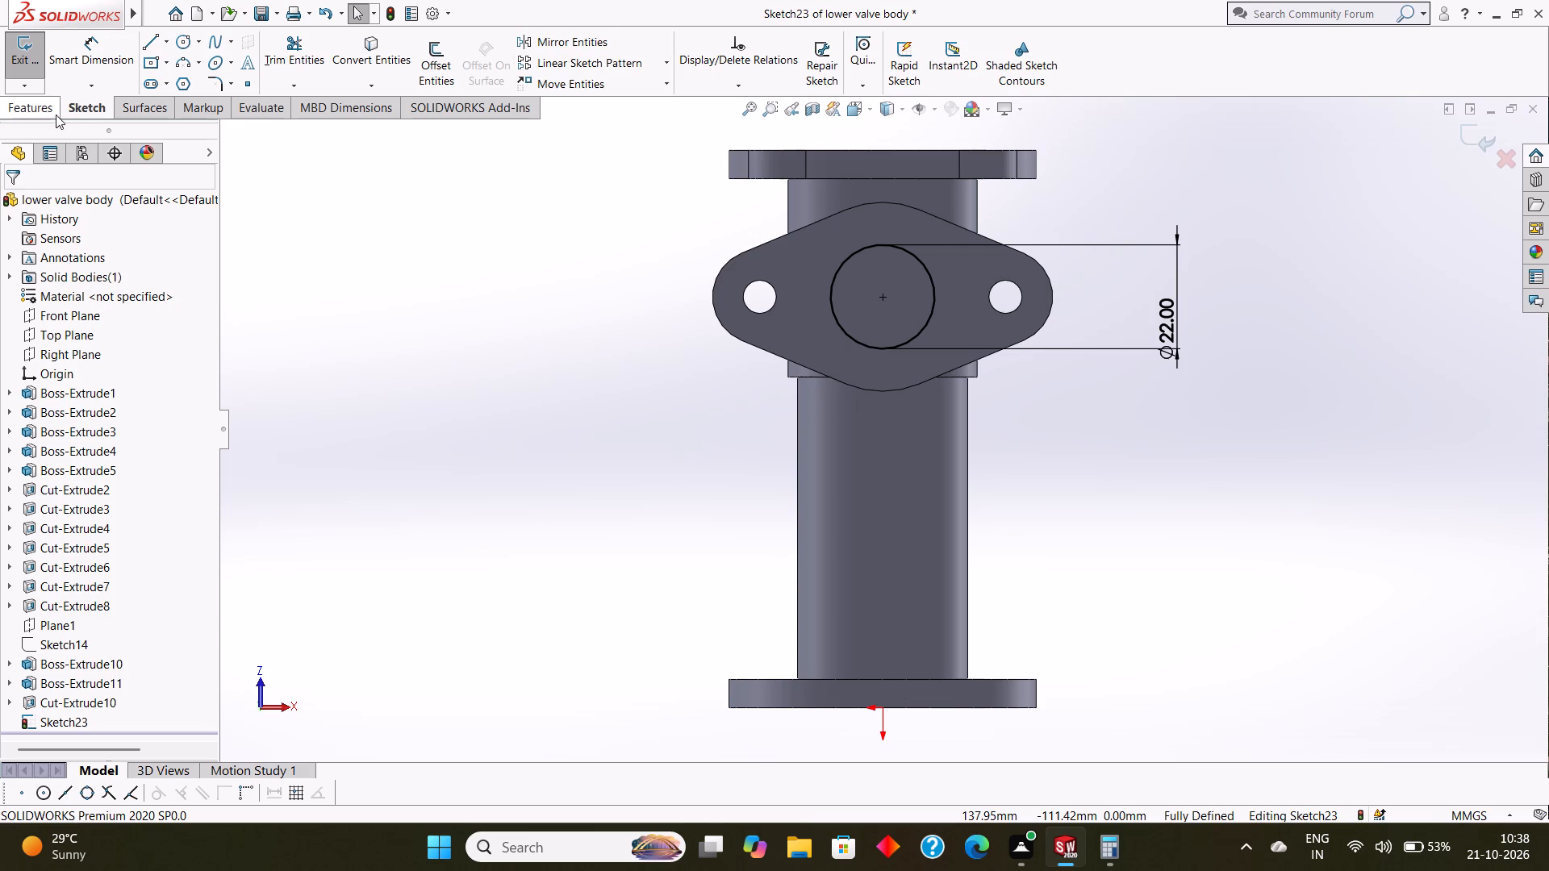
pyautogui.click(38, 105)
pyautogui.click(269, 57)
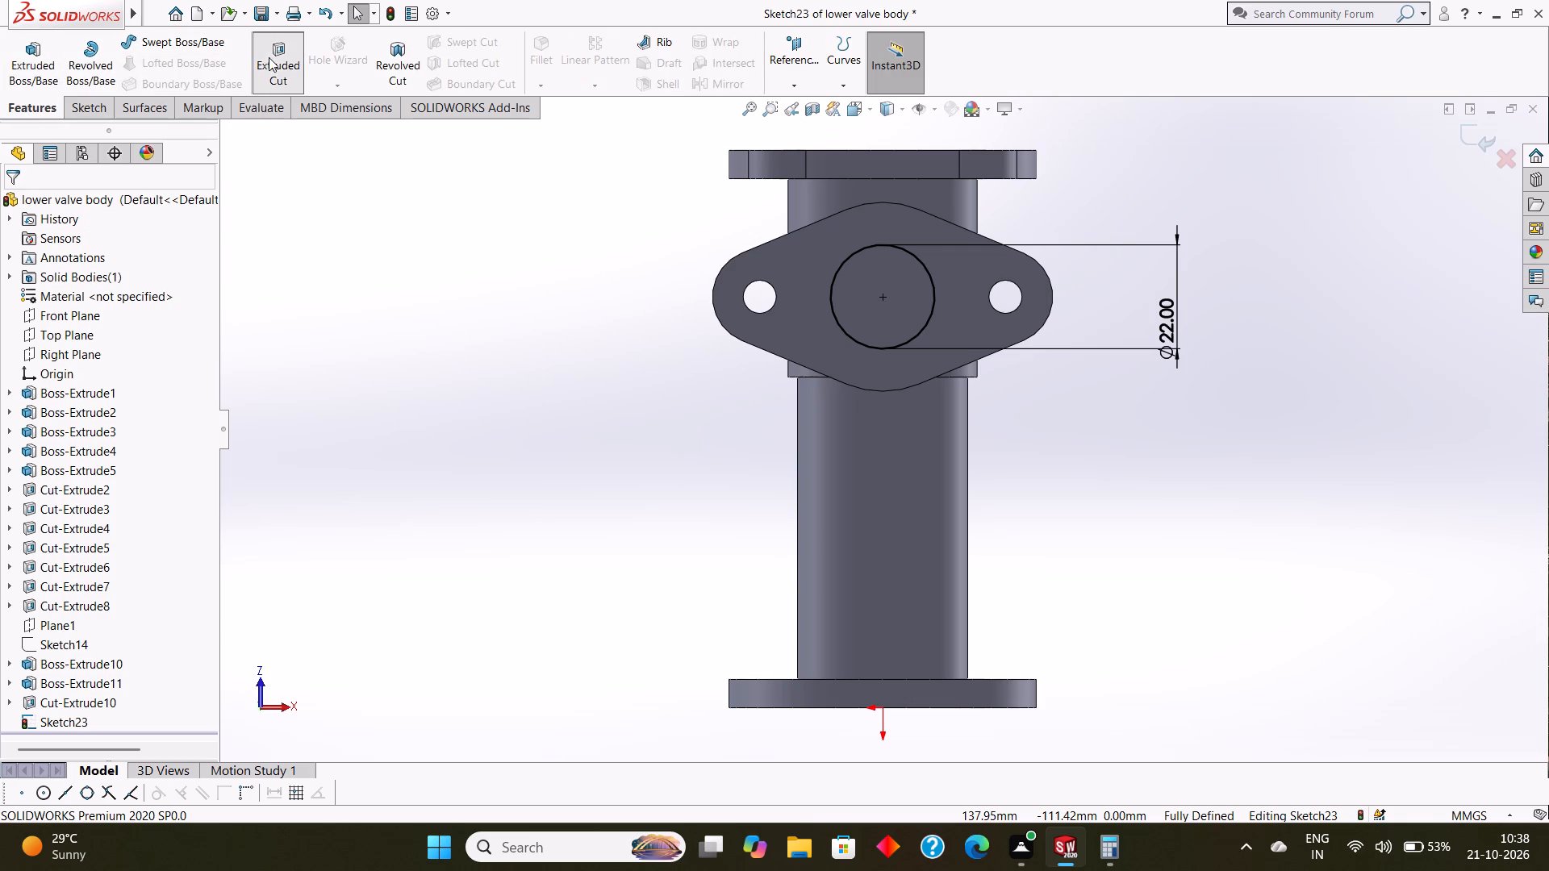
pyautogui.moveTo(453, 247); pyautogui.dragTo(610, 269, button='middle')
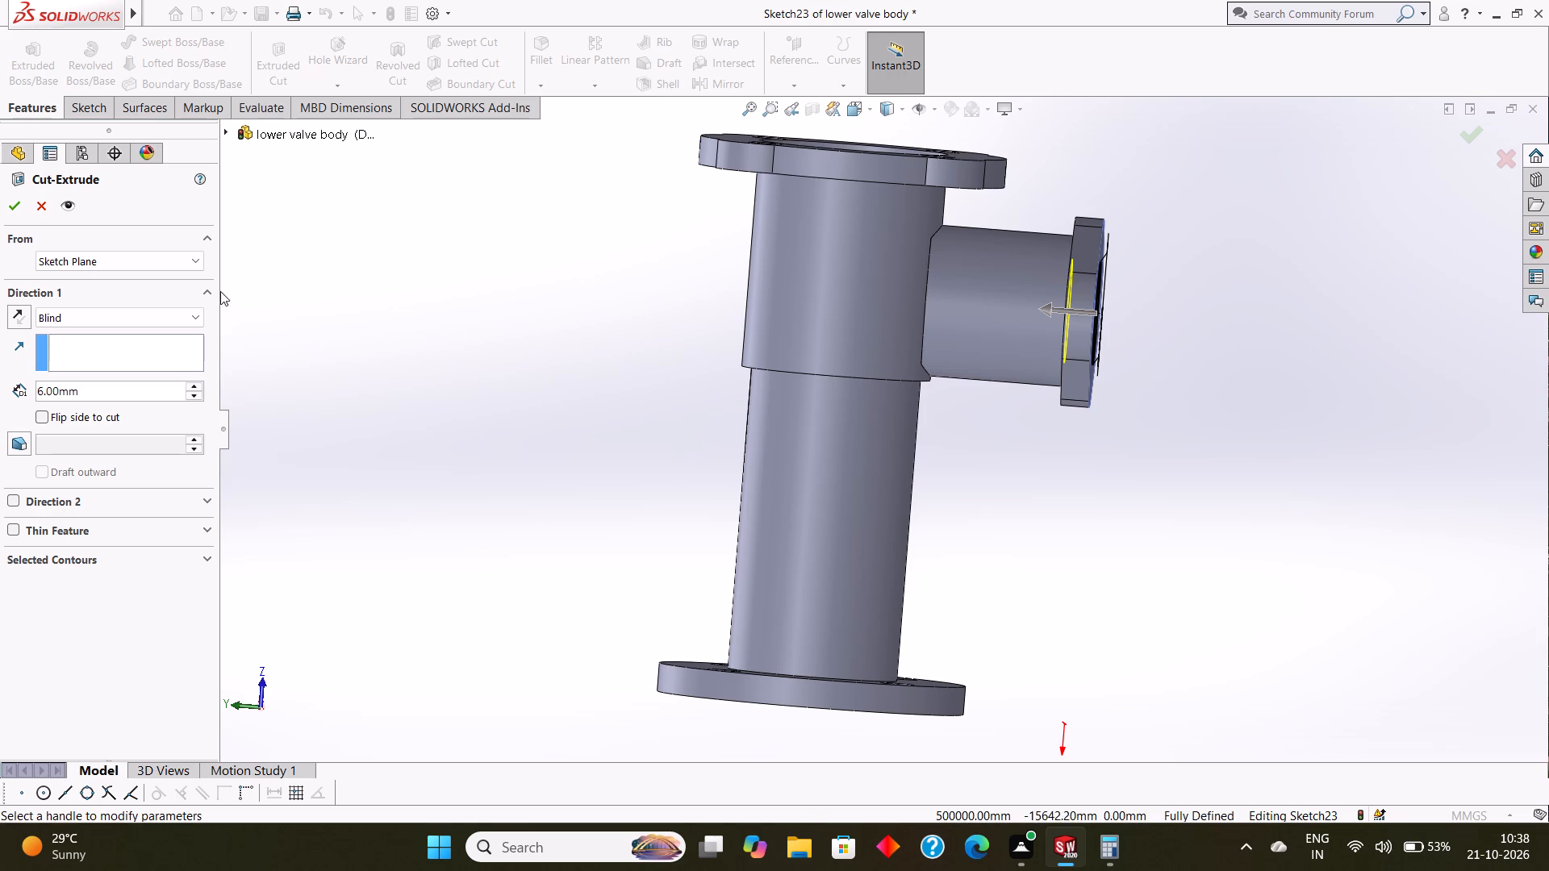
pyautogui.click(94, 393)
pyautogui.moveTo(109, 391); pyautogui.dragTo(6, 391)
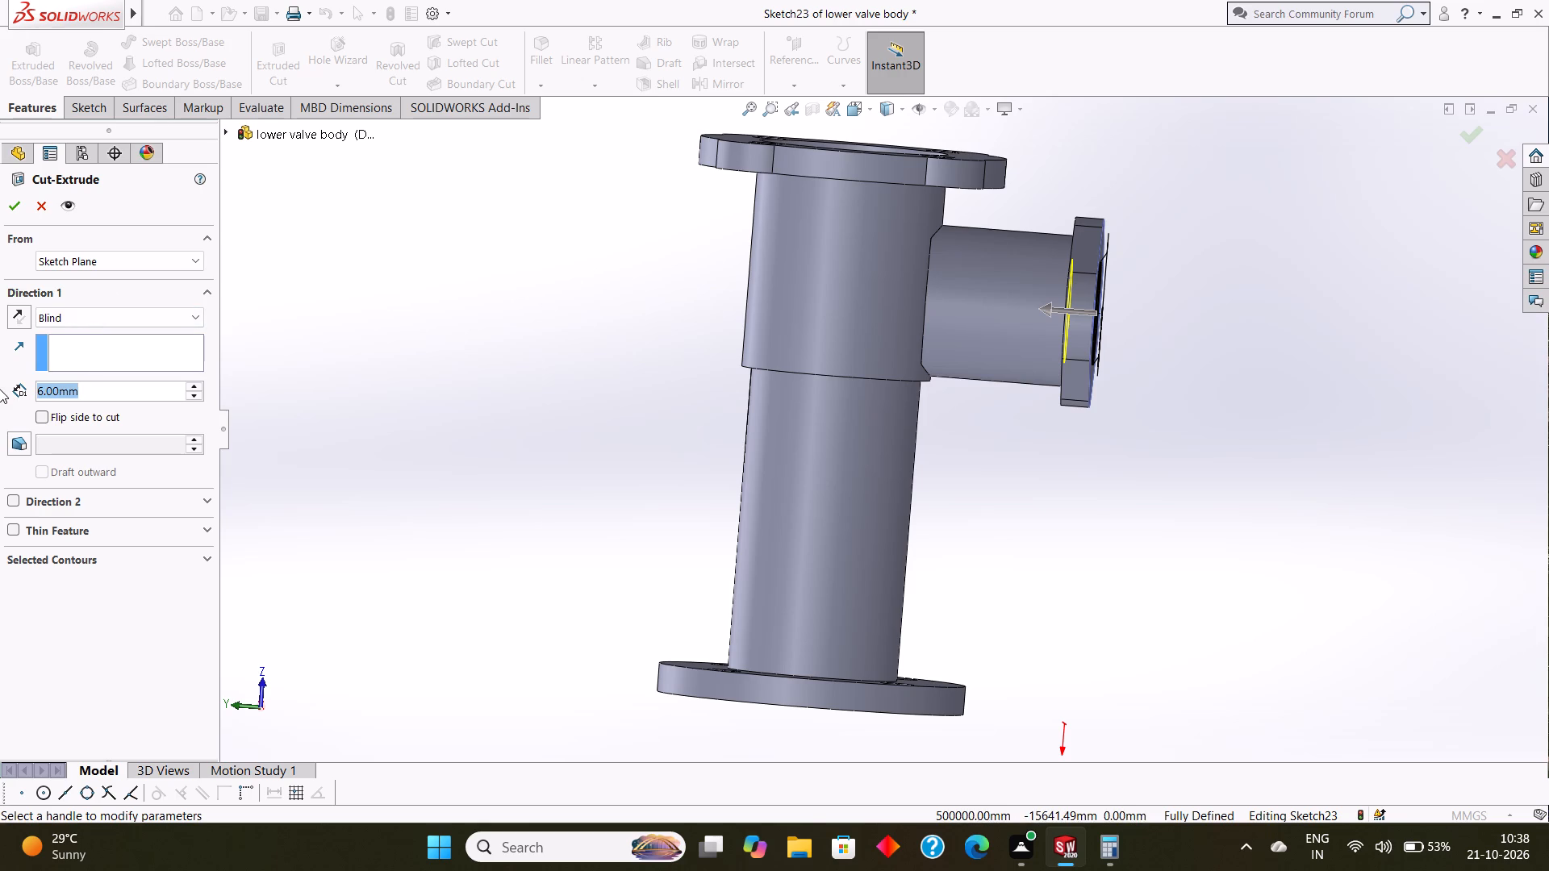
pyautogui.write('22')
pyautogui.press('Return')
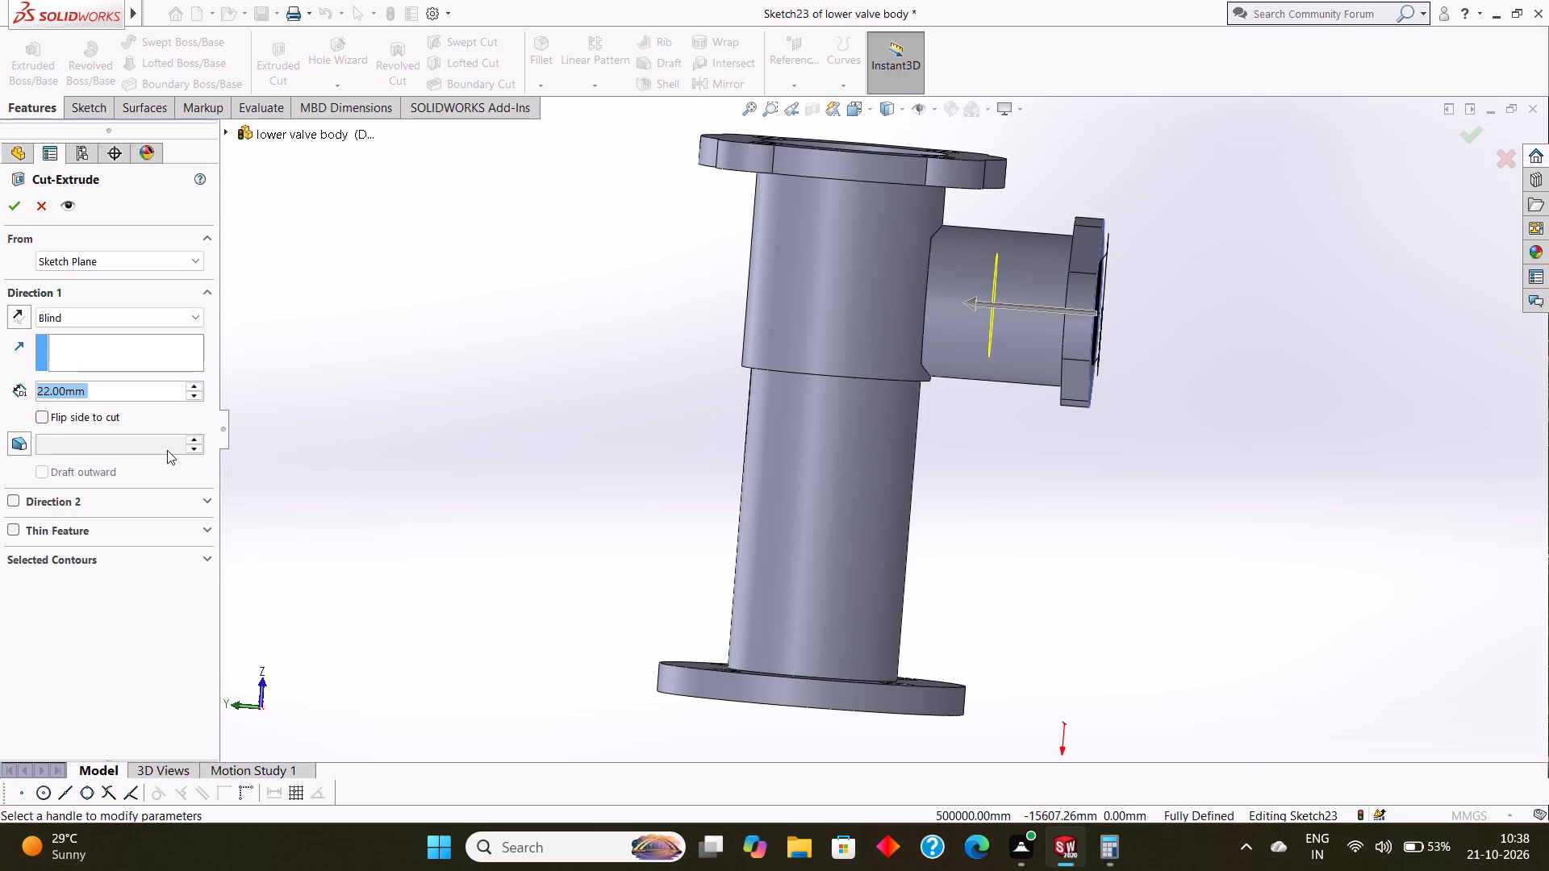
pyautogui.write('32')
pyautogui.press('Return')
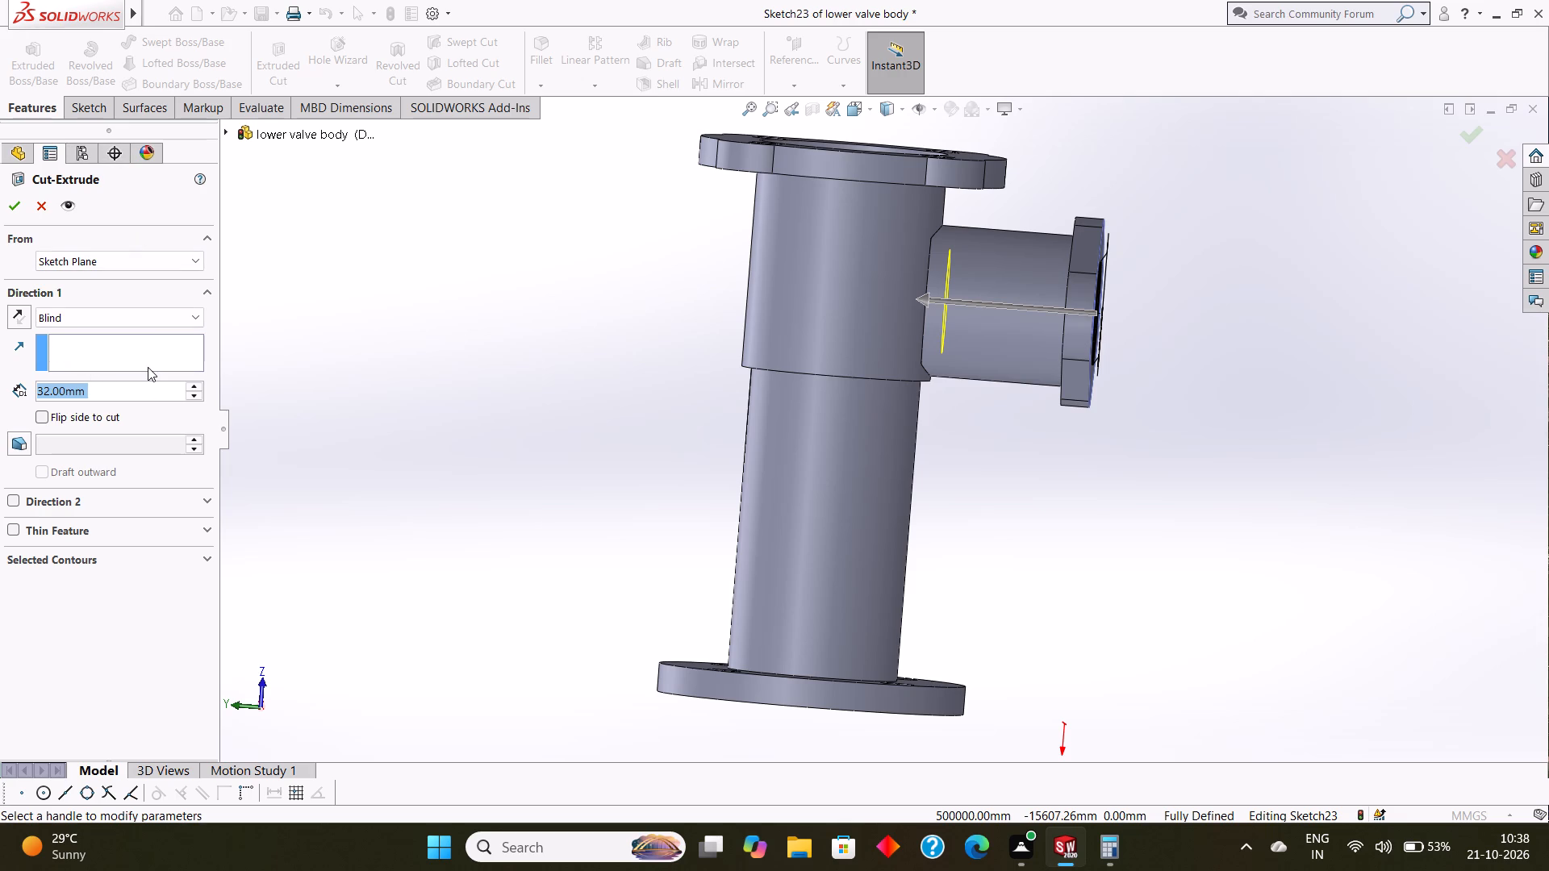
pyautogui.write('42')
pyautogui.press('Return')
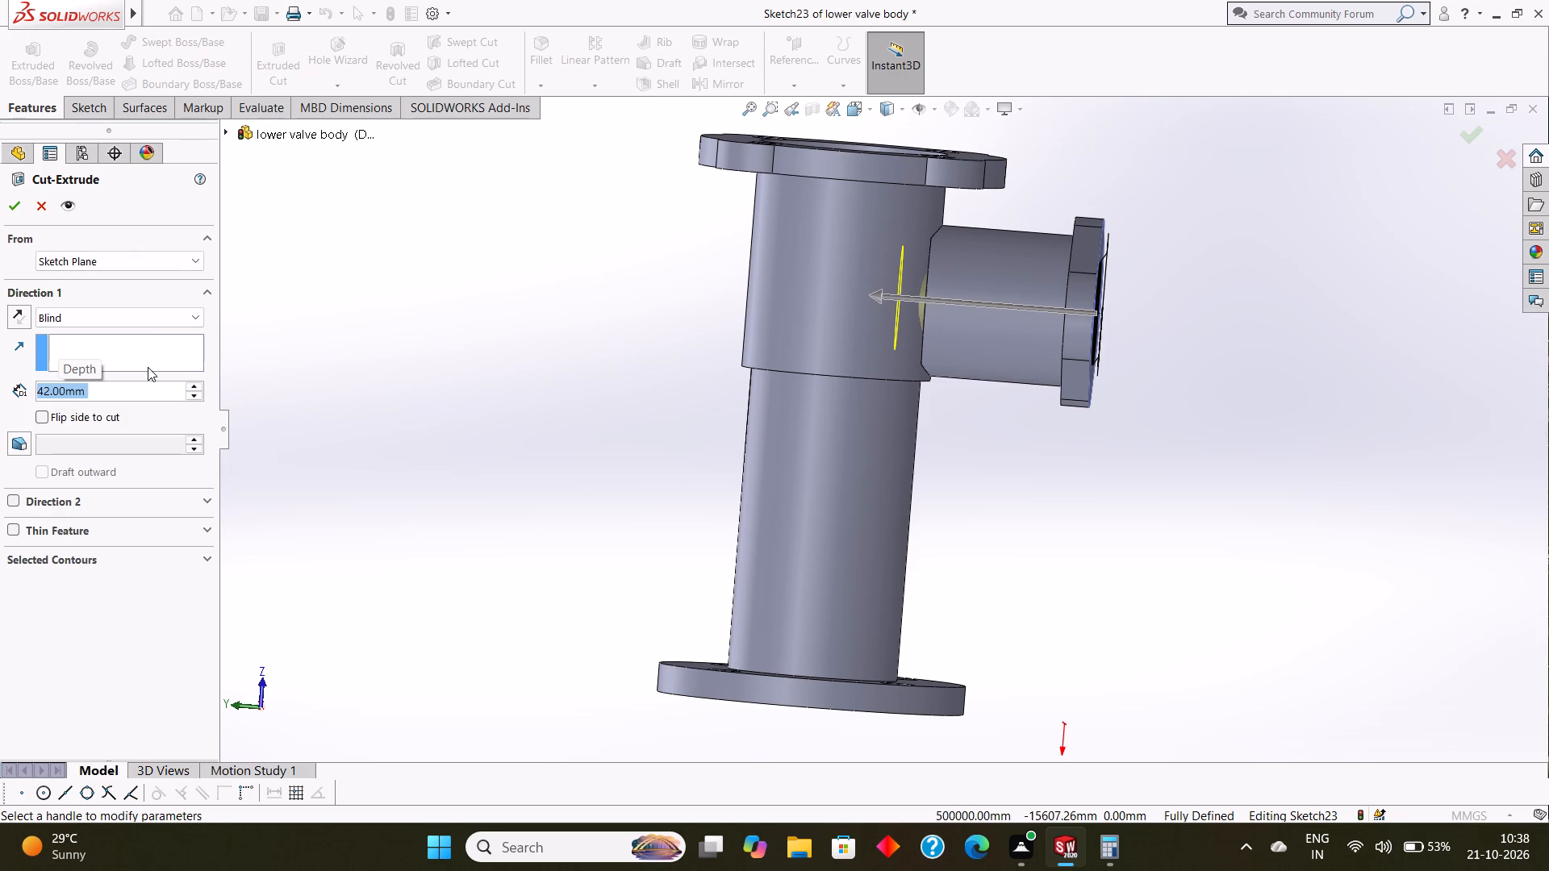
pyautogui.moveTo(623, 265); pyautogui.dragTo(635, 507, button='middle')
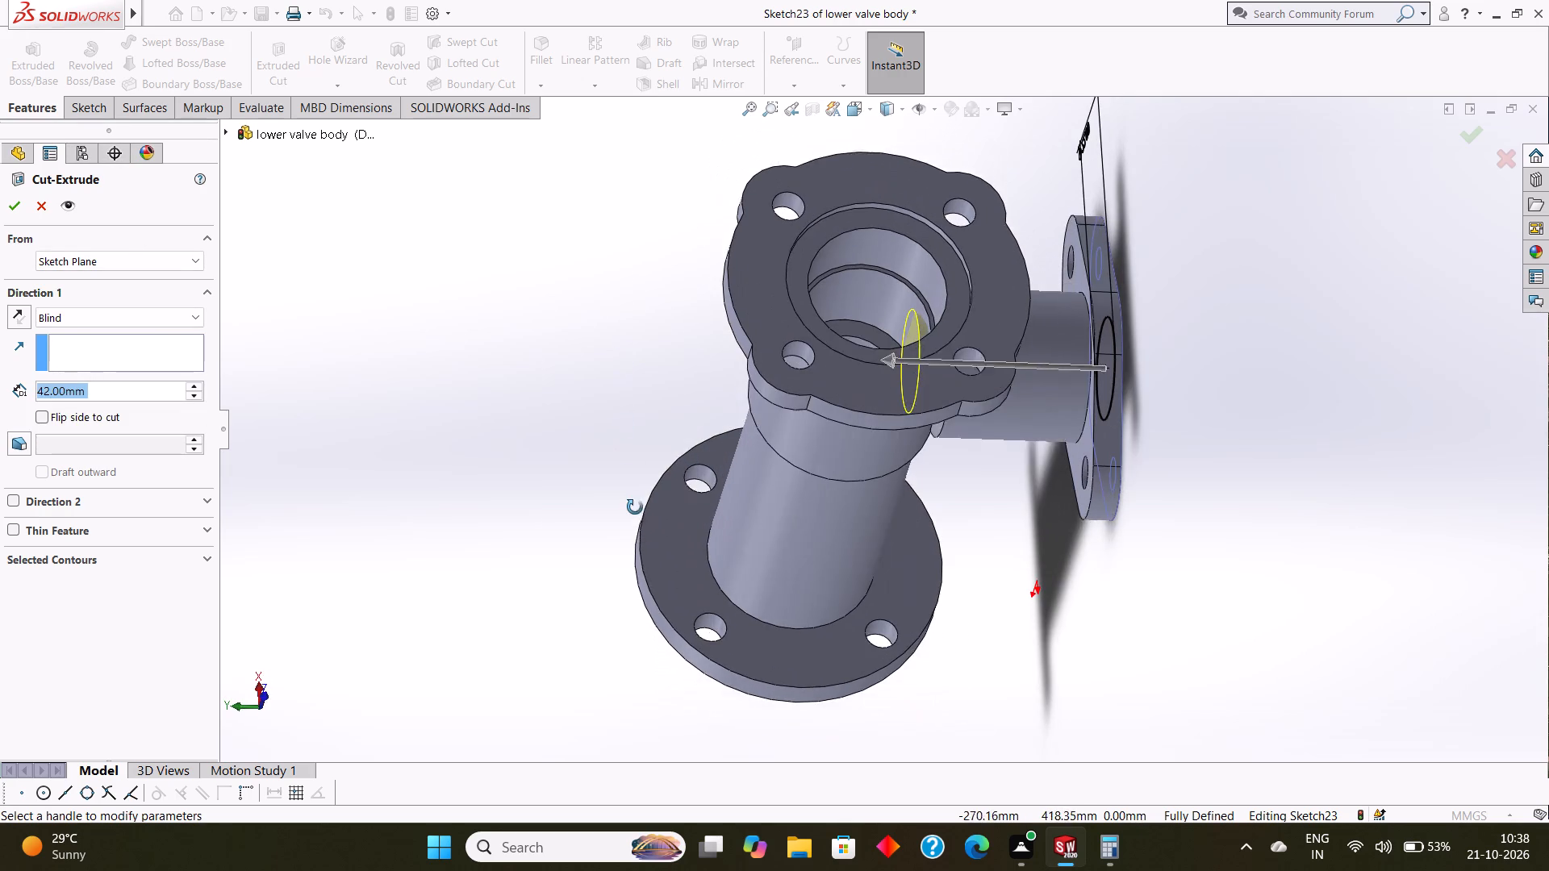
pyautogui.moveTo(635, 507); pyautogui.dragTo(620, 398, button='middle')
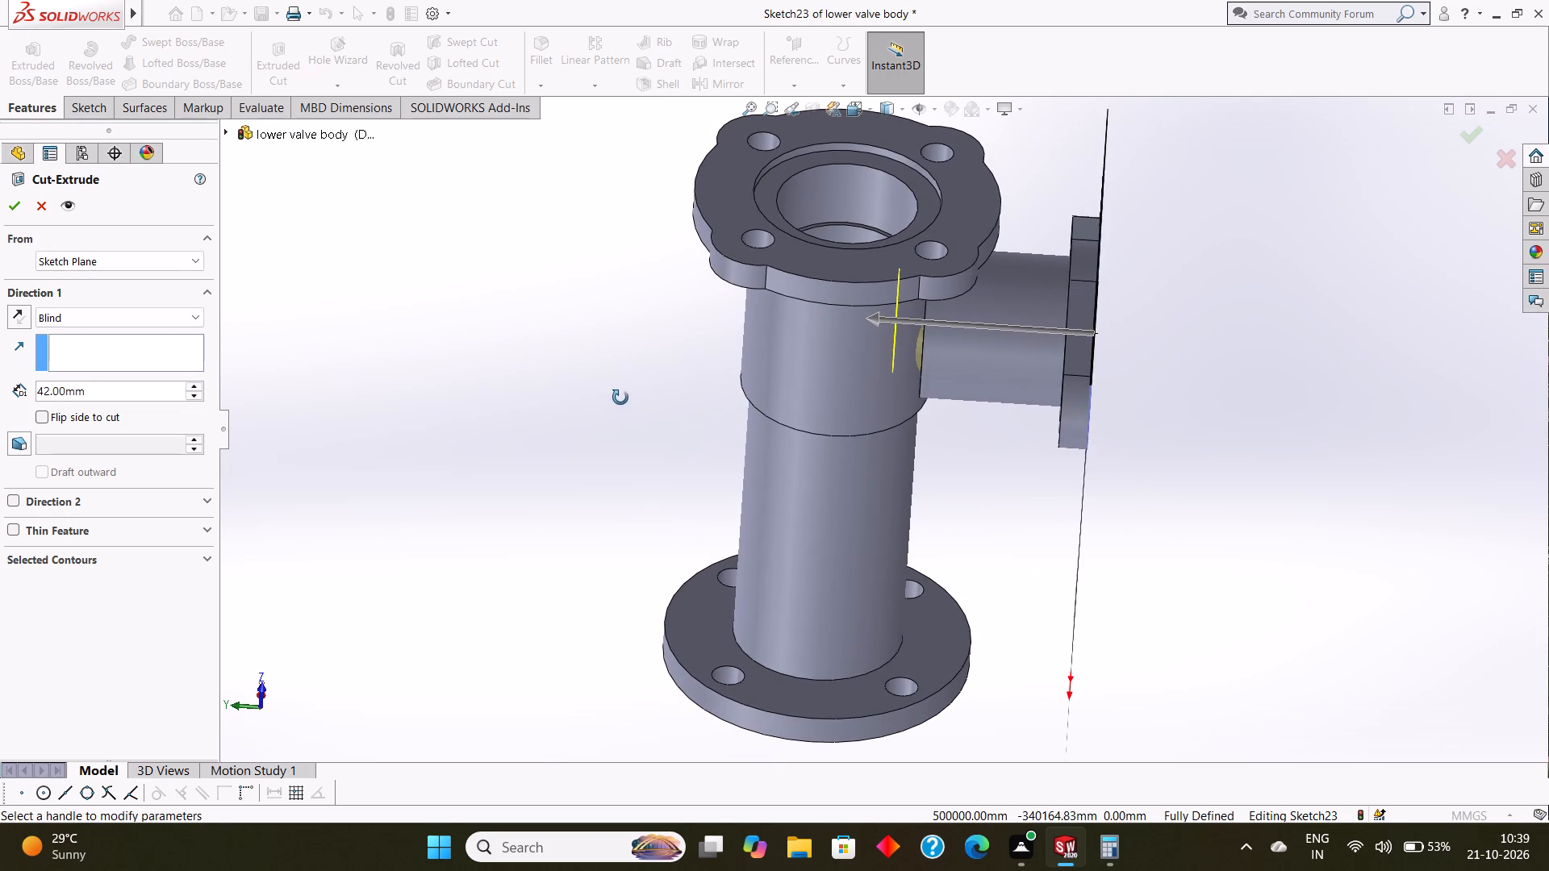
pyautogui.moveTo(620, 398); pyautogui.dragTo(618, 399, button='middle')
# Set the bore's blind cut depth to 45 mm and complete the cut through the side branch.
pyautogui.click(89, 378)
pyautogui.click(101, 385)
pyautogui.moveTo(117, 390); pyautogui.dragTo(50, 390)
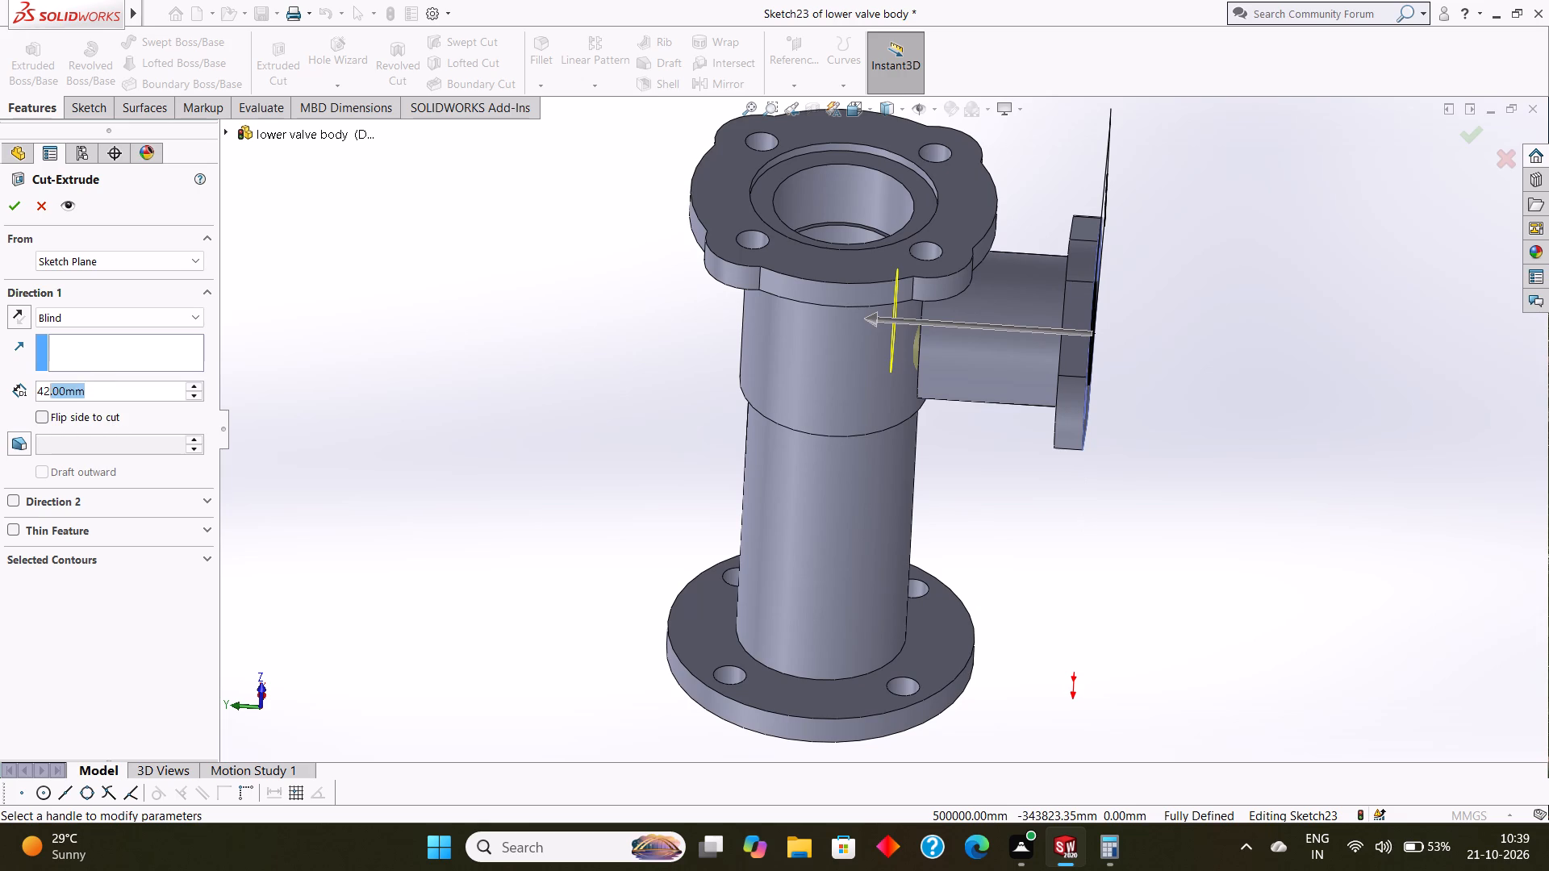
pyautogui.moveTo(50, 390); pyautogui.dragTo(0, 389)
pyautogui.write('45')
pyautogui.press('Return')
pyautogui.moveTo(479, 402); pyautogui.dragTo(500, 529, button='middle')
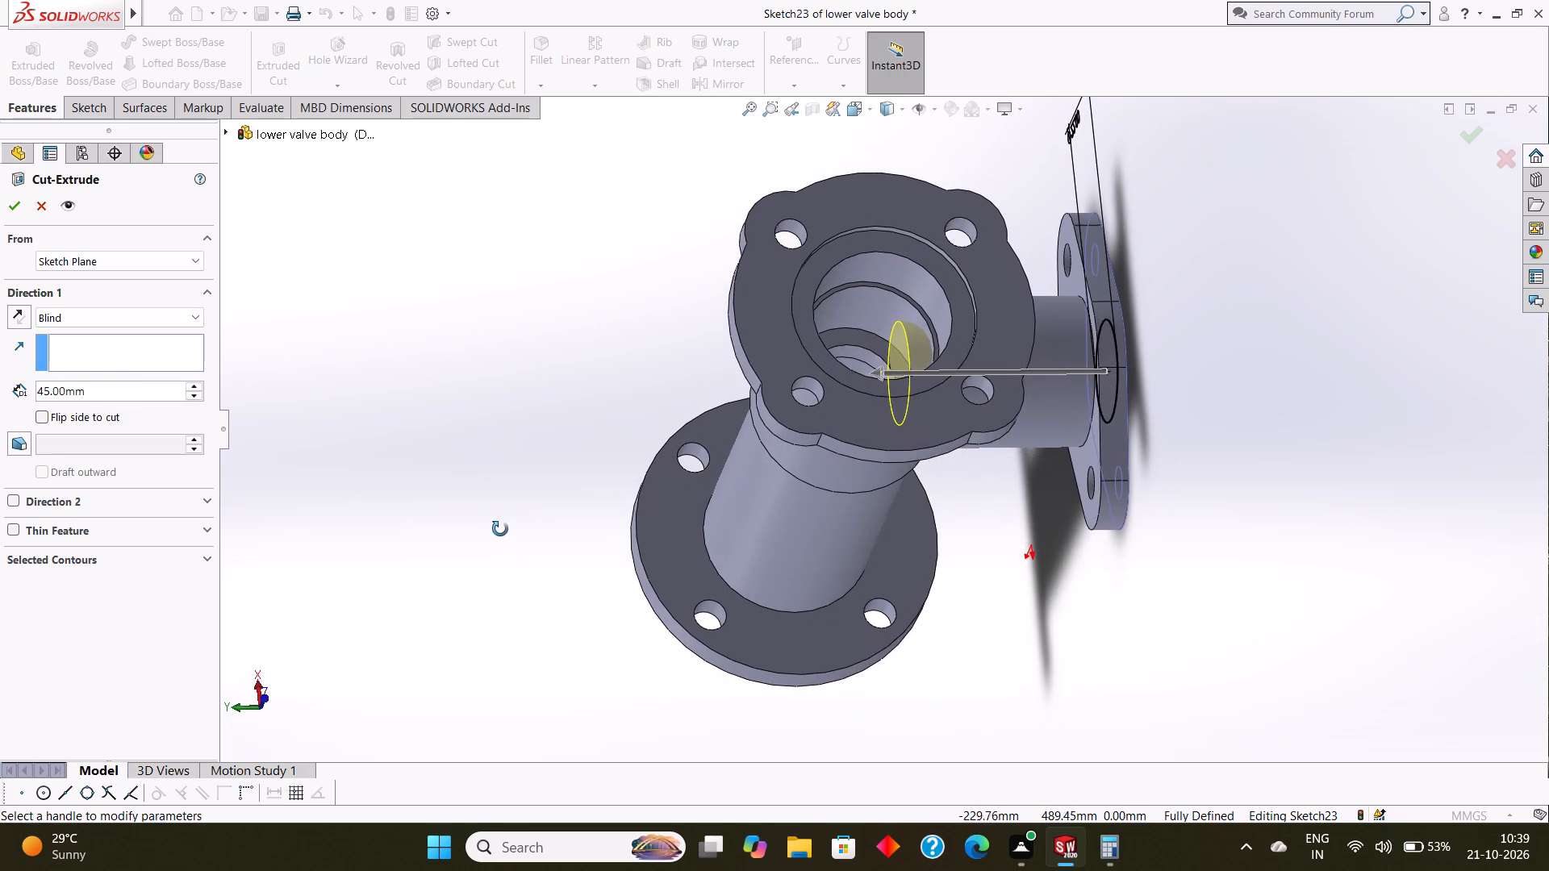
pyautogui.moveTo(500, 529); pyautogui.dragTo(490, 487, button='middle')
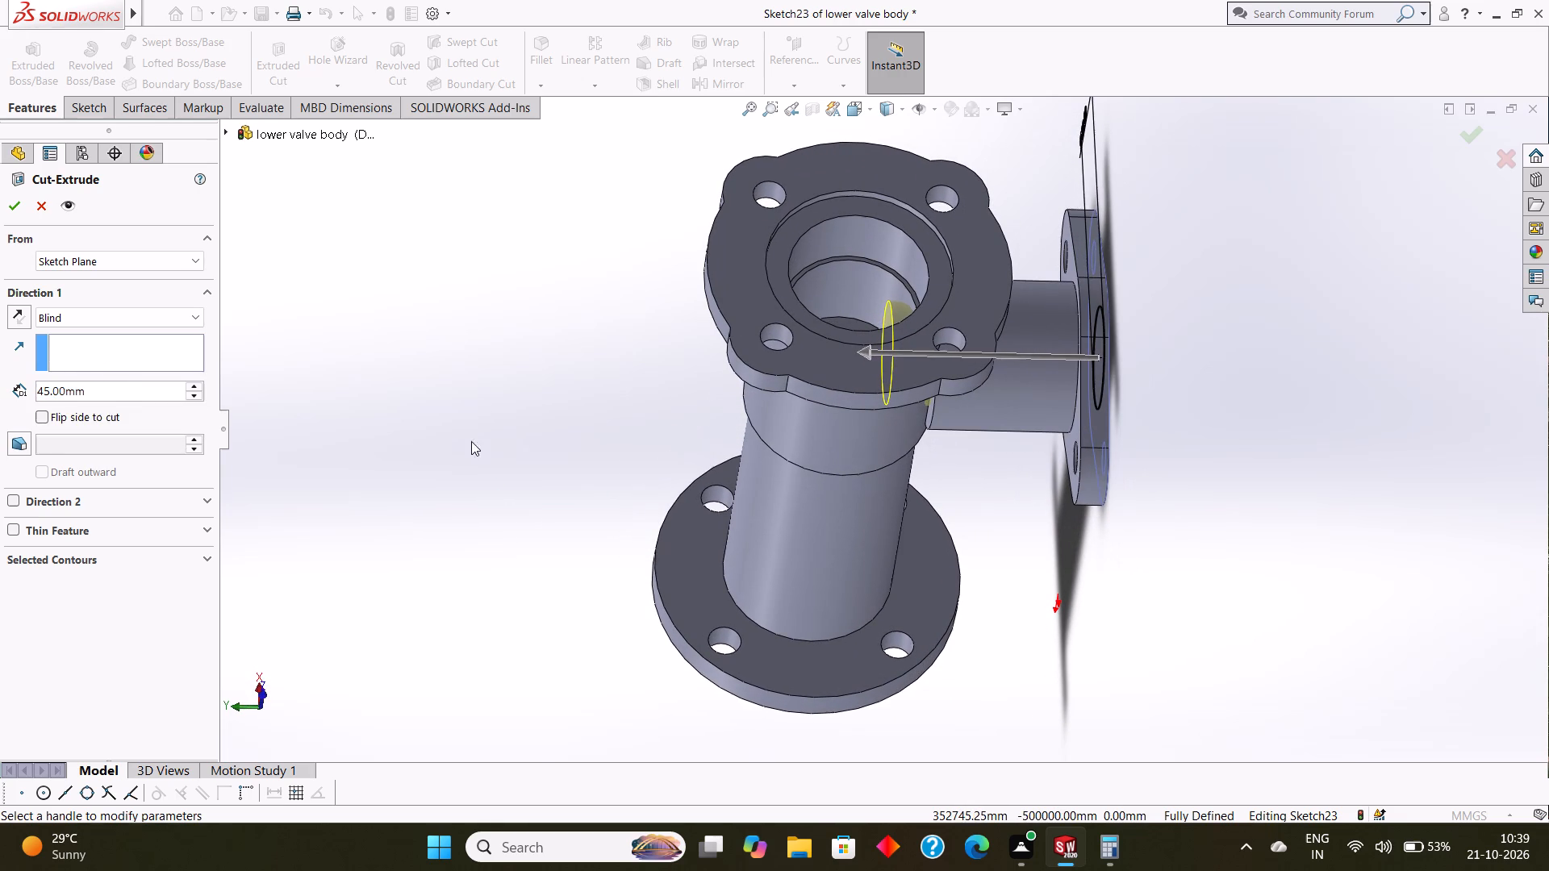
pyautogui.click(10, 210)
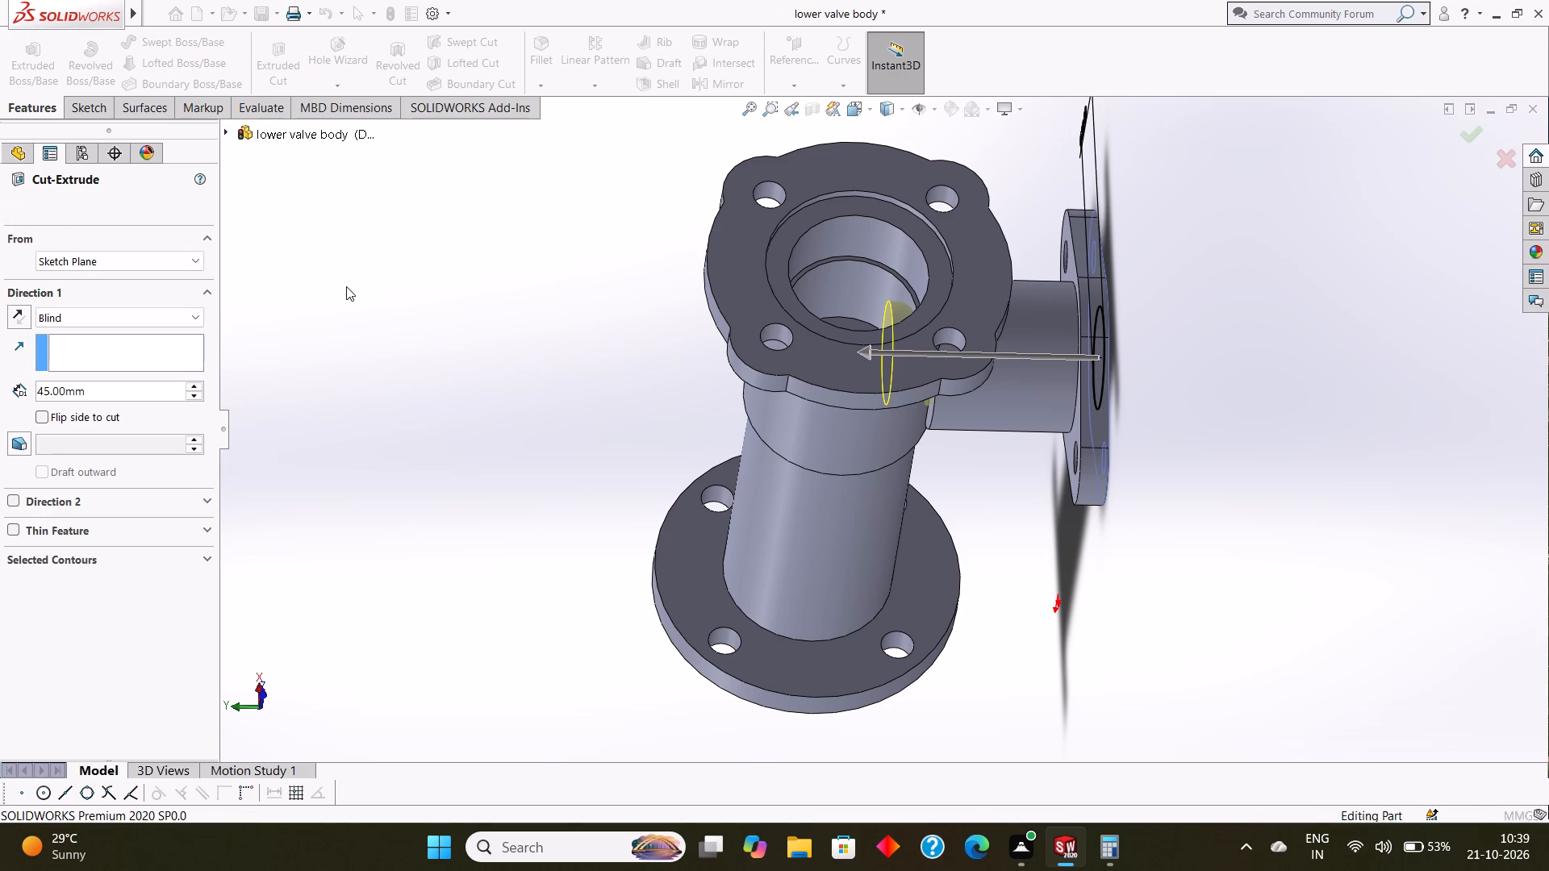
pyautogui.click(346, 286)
# Examine the bore through the side branch and its junction with the main cylindrical body from several angles.
pyautogui.moveTo(386, 290); pyautogui.dragTo(407, 406, button='middle')
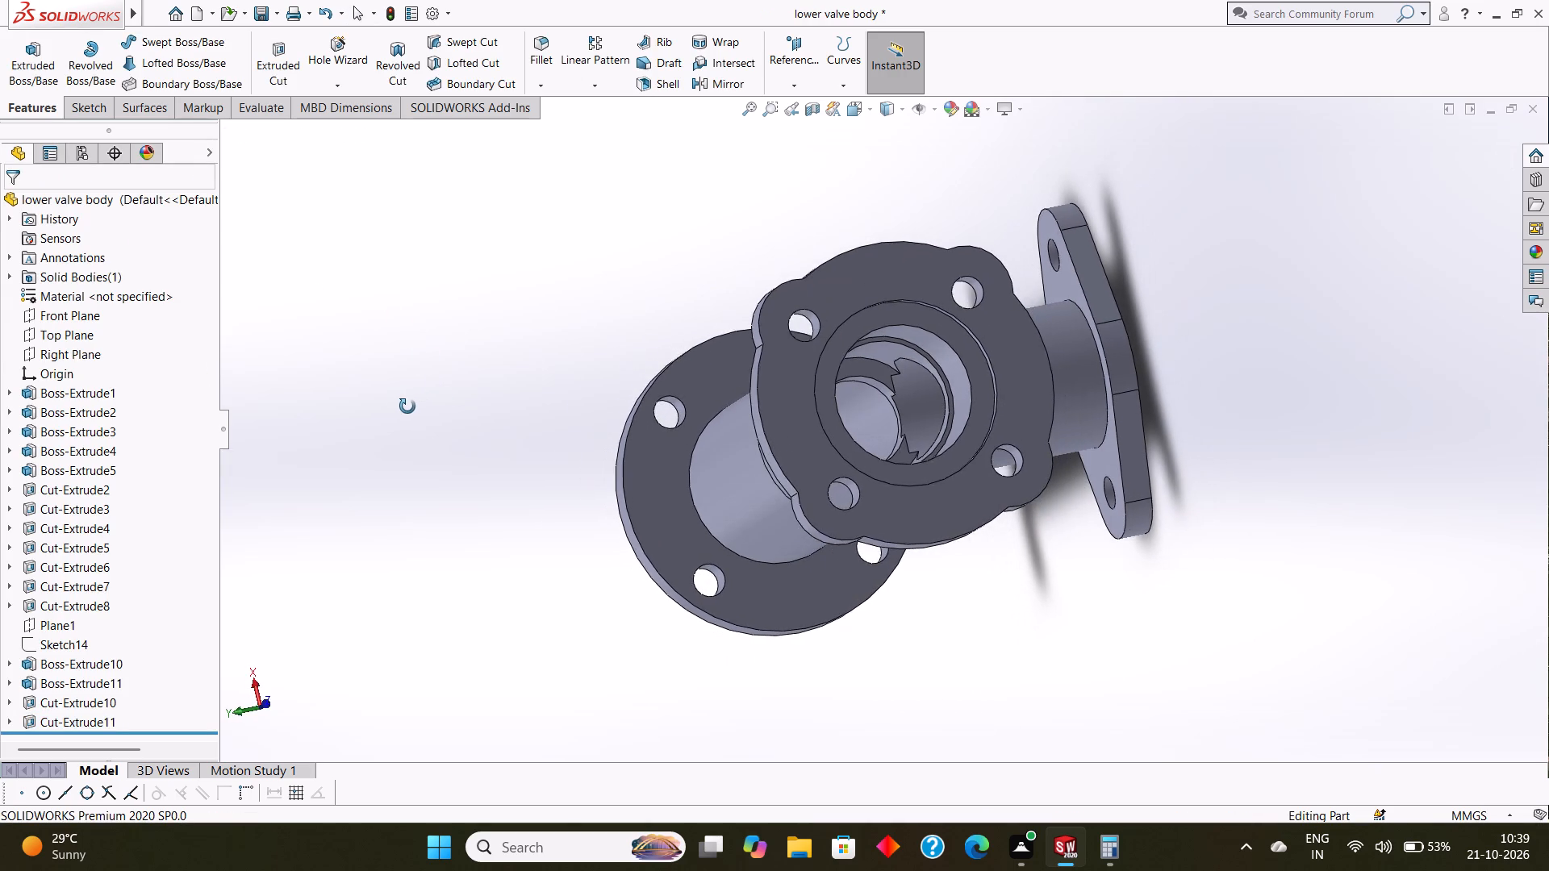
pyautogui.moveTo(407, 406); pyautogui.dragTo(372, 321, button='middle')
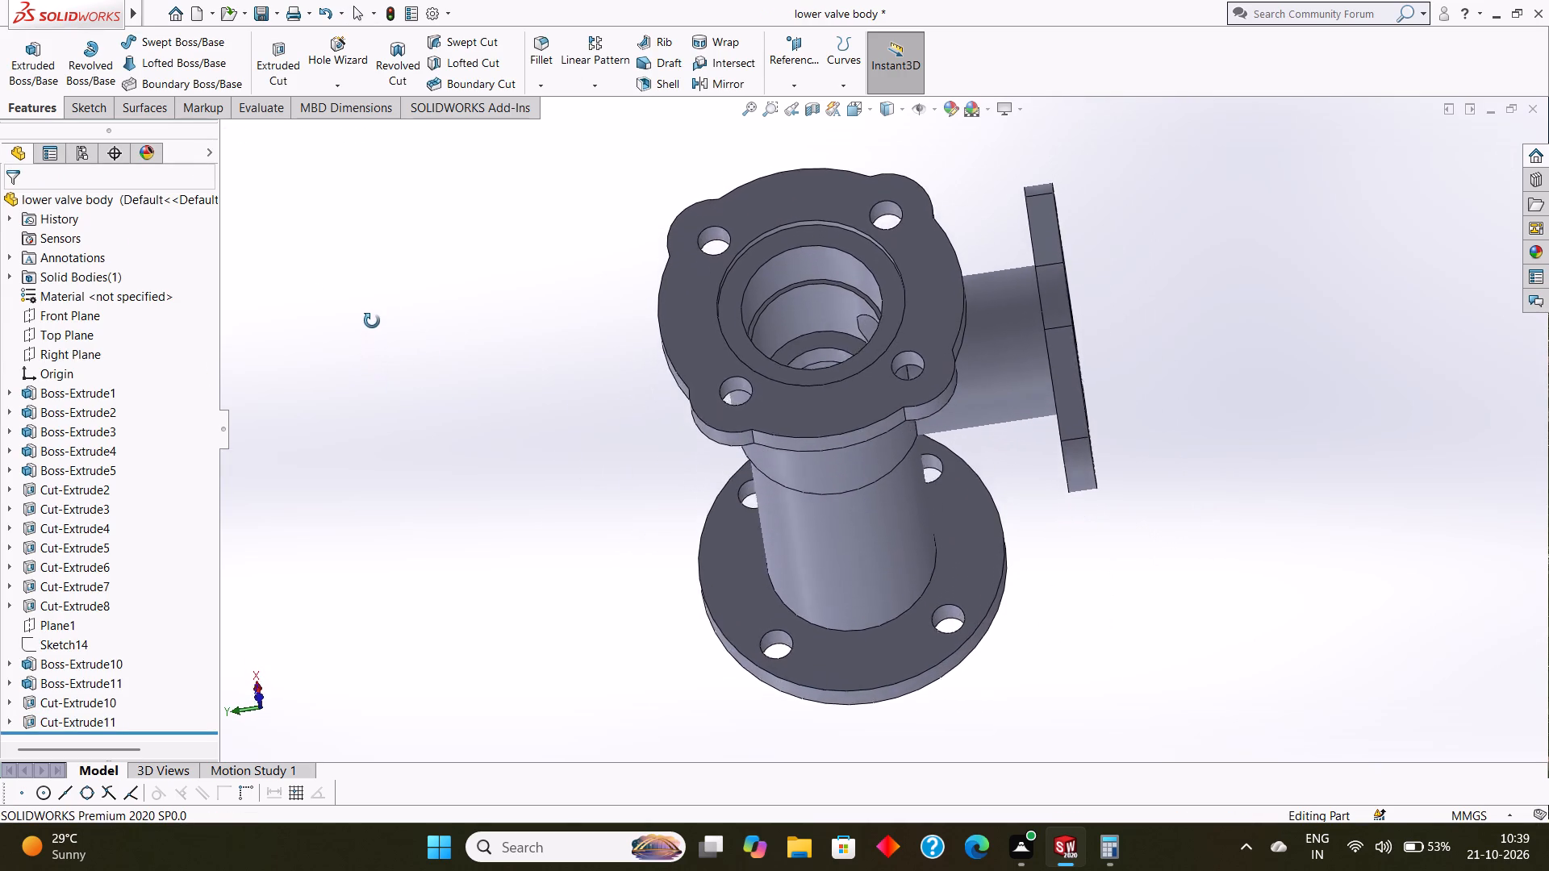
pyautogui.moveTo(372, 321); pyautogui.dragTo(366, 229, button='middle')
pyautogui.scroll(1, 439, 286)
pyautogui.moveTo(470, 303); pyautogui.dragTo(447, 266, button='middle')
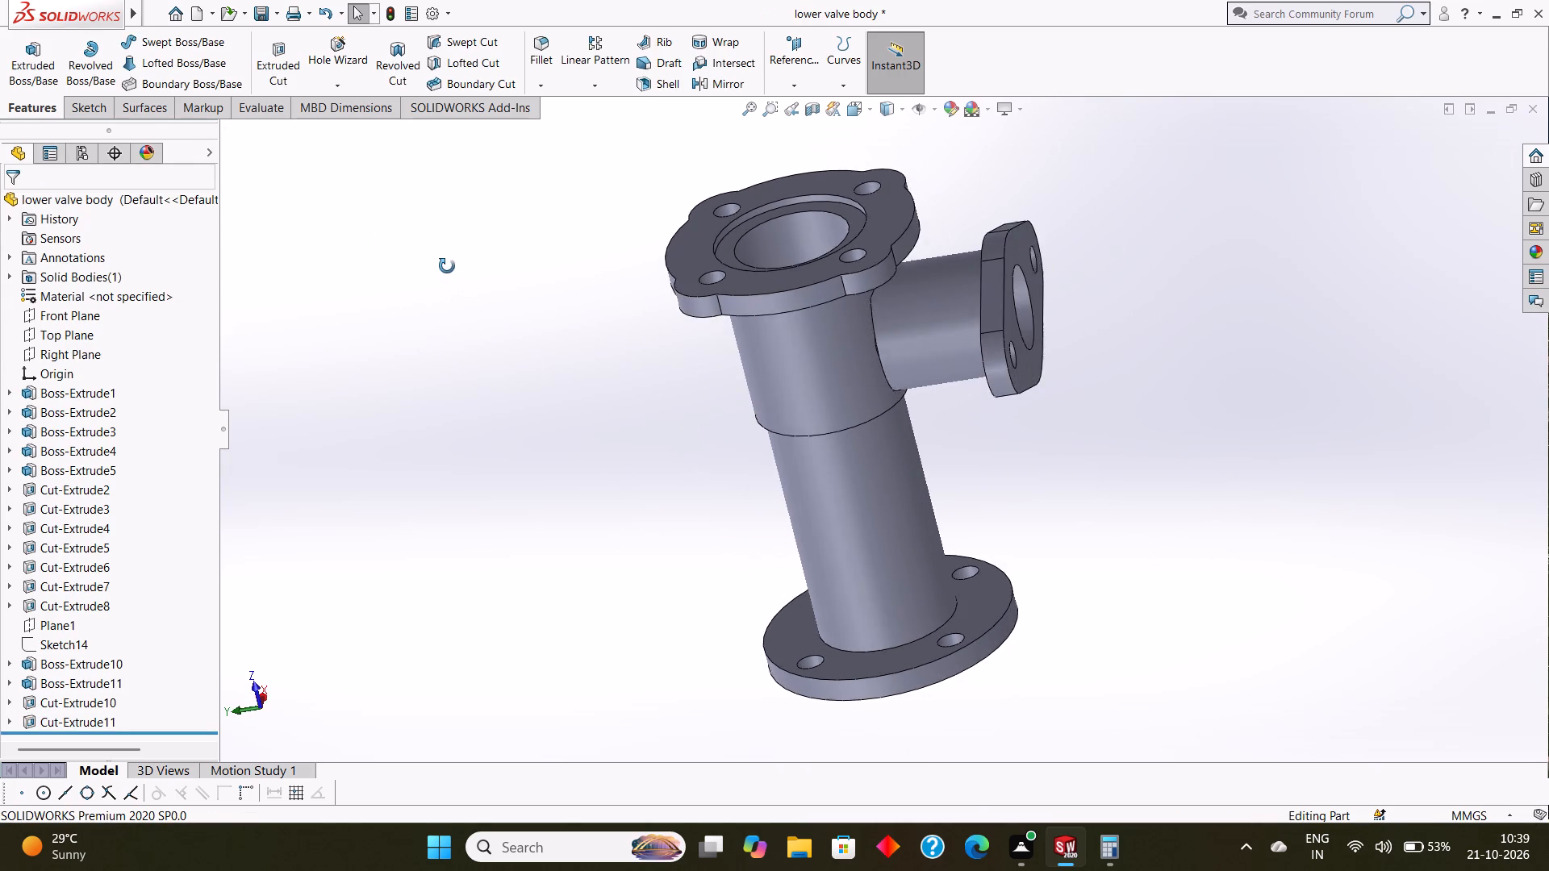
pyautogui.moveTo(447, 266); pyautogui.dragTo(499, 229, button='middle')
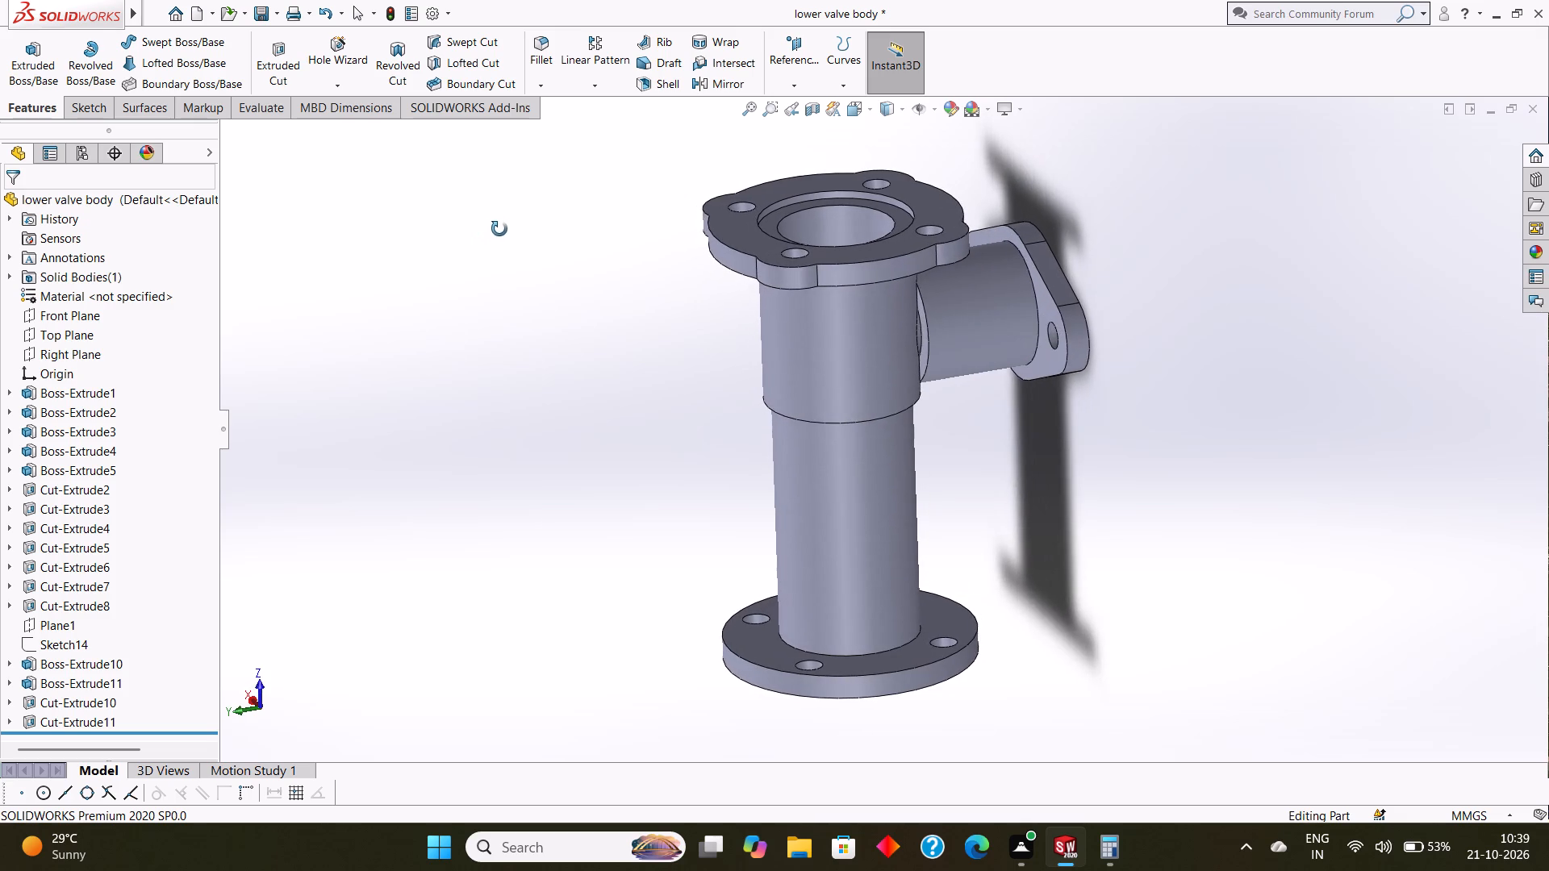
pyautogui.moveTo(499, 229); pyautogui.dragTo(486, 206, button='middle')
pyautogui.scroll(1, 491, 204)
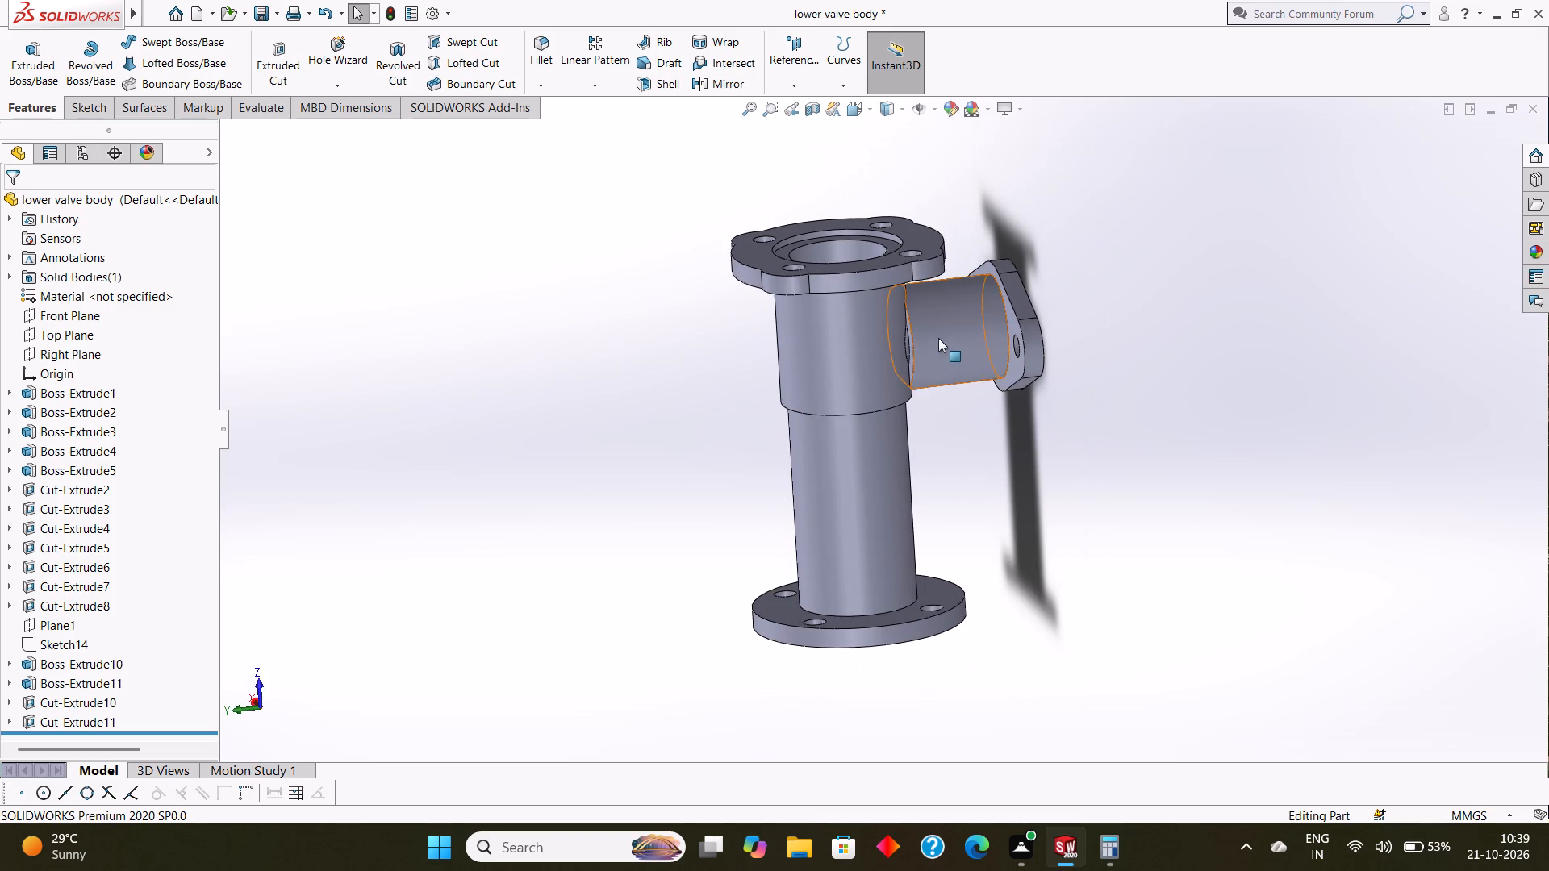
pyautogui.scroll(-7, 908, 339)
pyautogui.moveTo(896, 397); pyautogui.dragTo(916, 383, button='middle')
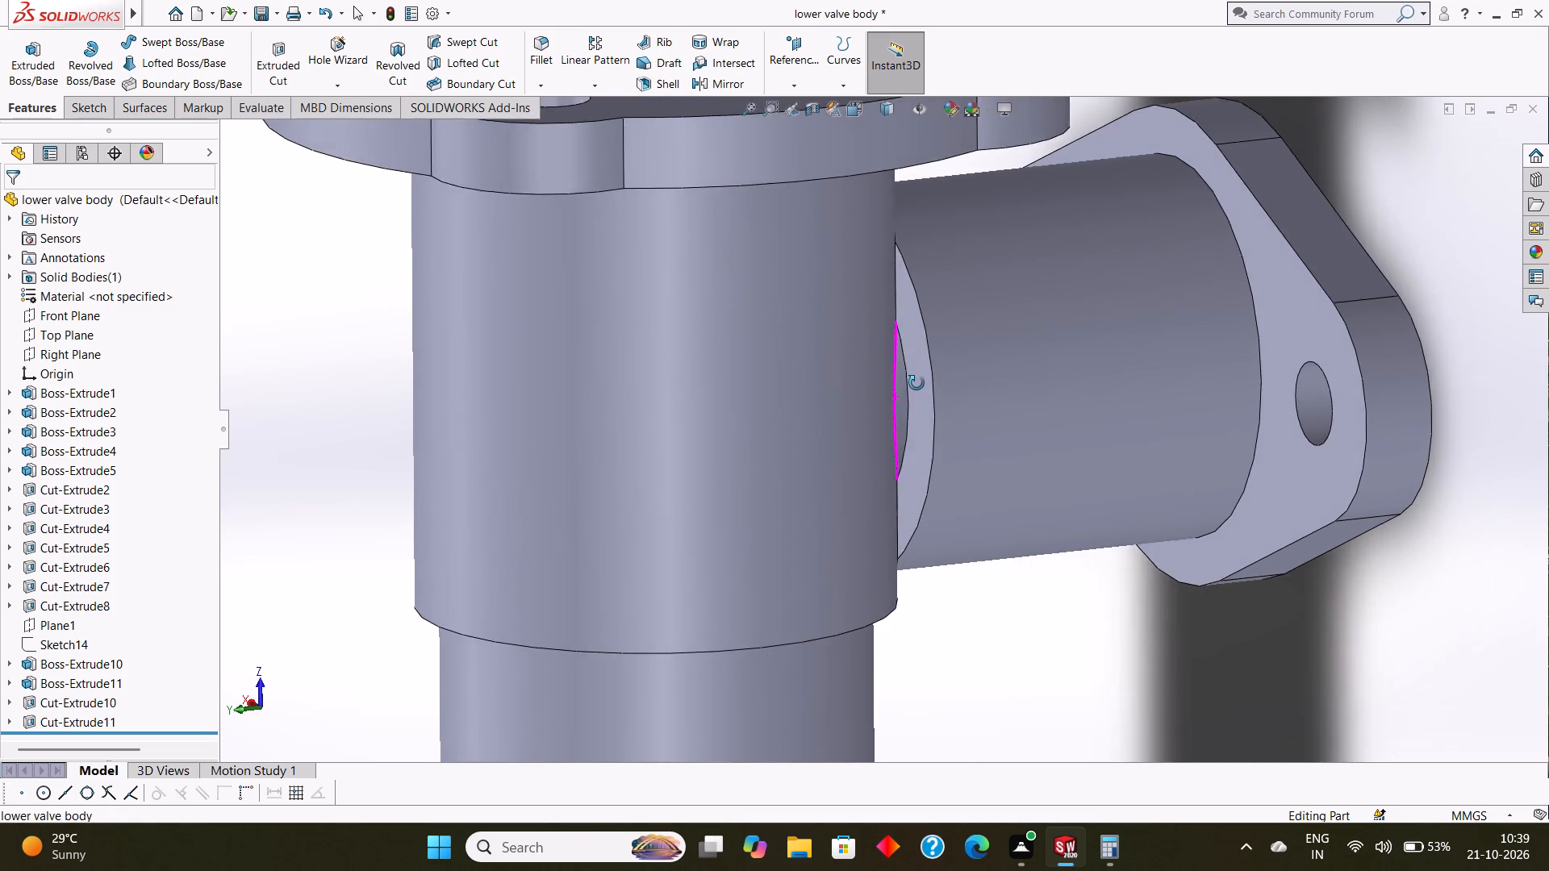
pyautogui.moveTo(916, 383); pyautogui.dragTo(924, 375, button='middle')
pyautogui.moveTo(902, 368); pyautogui.dragTo(887, 372, button='middle')
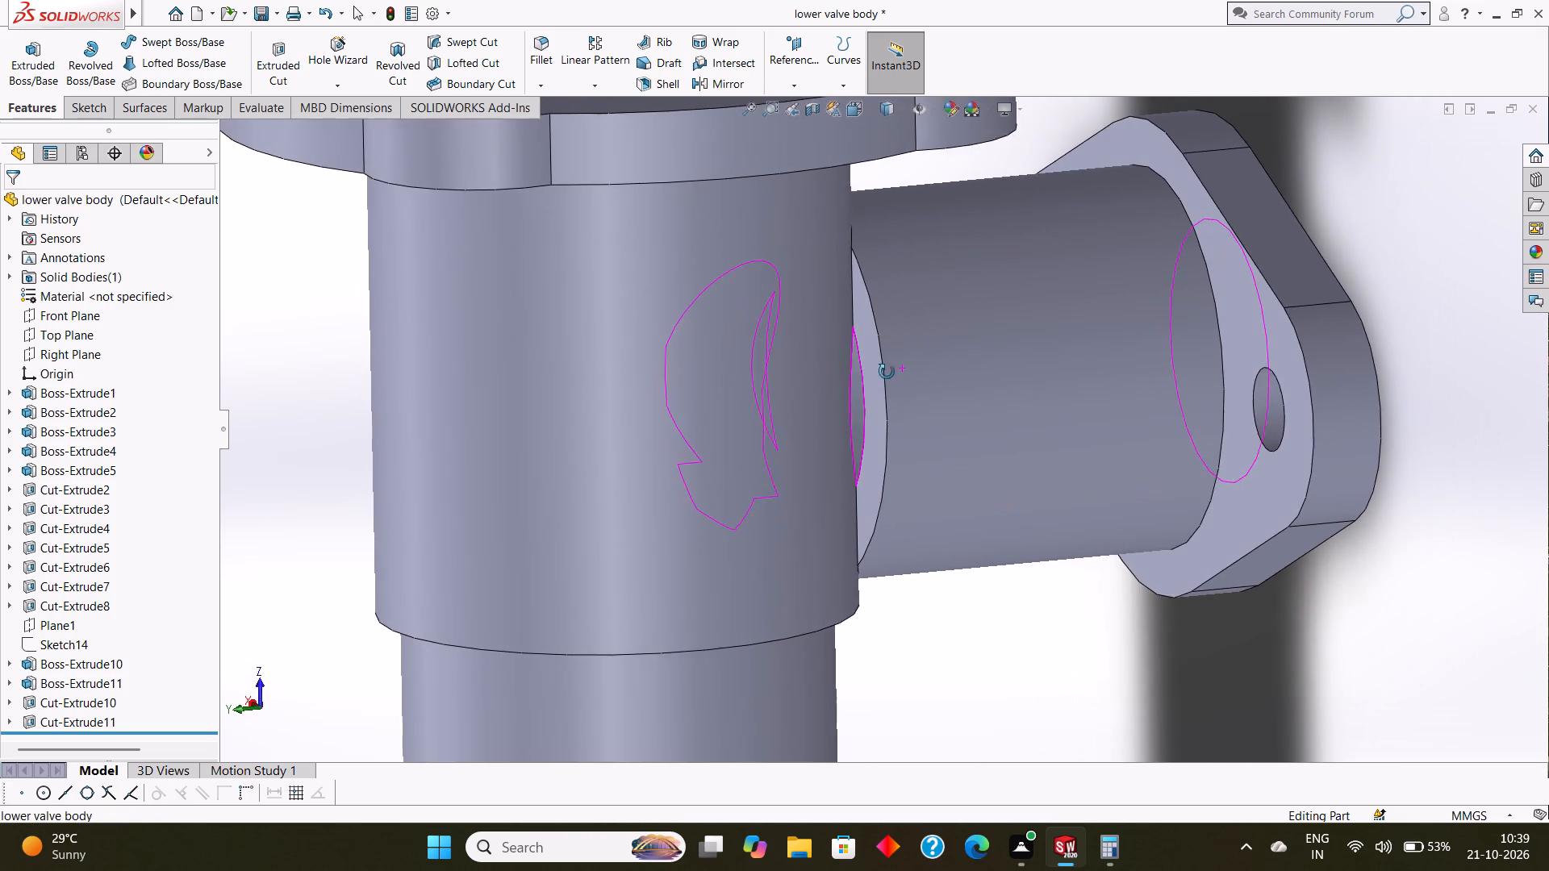
pyautogui.moveTo(887, 372); pyautogui.dragTo(858, 369, button='middle')
pyautogui.scroll(1, 851, 366)
pyautogui.moveTo(851, 366); pyautogui.dragTo(762, 398, button='middle')
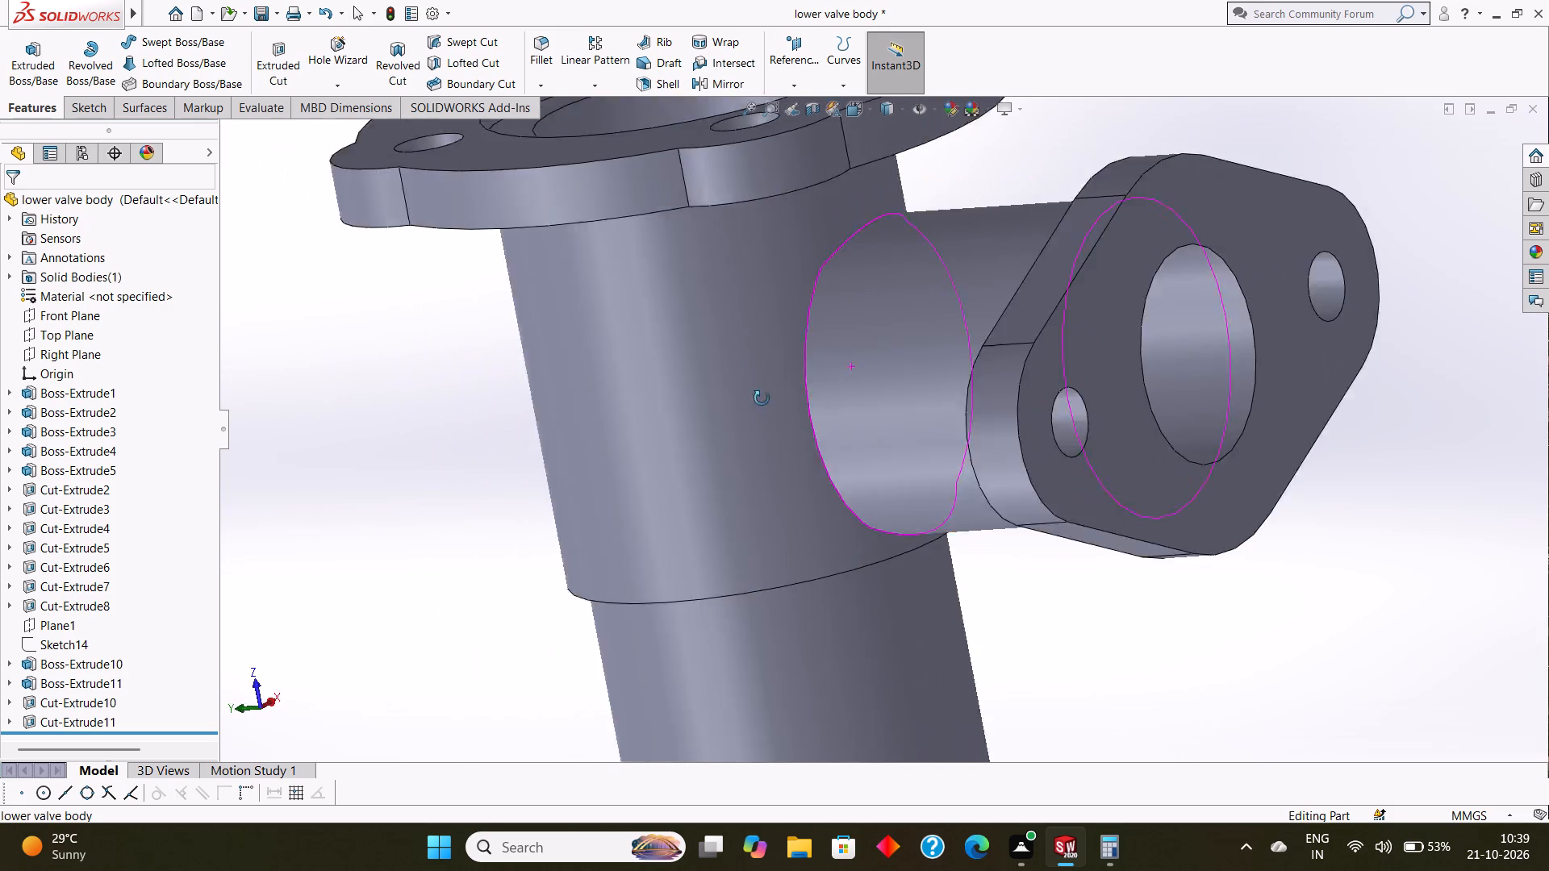
pyautogui.moveTo(762, 398); pyautogui.dragTo(740, 403, button='middle')
pyautogui.scroll(1, 922, 399)
pyautogui.moveTo(922, 398); pyautogui.dragTo(696, 432, button='middle')
pyautogui.moveTo(1057, 348); pyautogui.dragTo(1025, 367, button='middle')
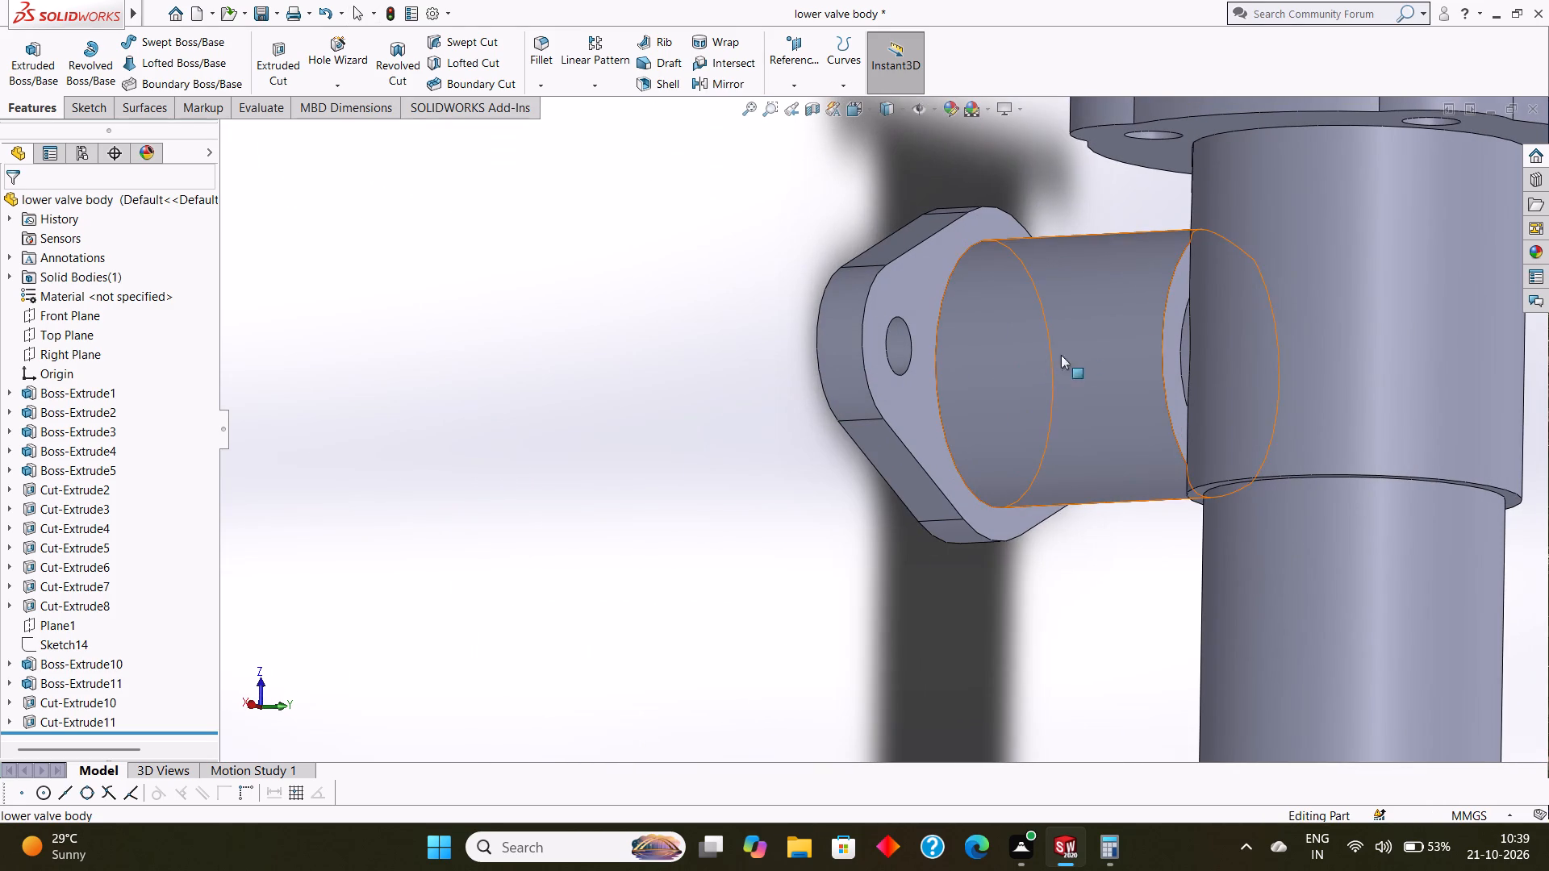
pyautogui.scroll(-1, 1188, 316)
pyautogui.scroll(3, 1188, 317)
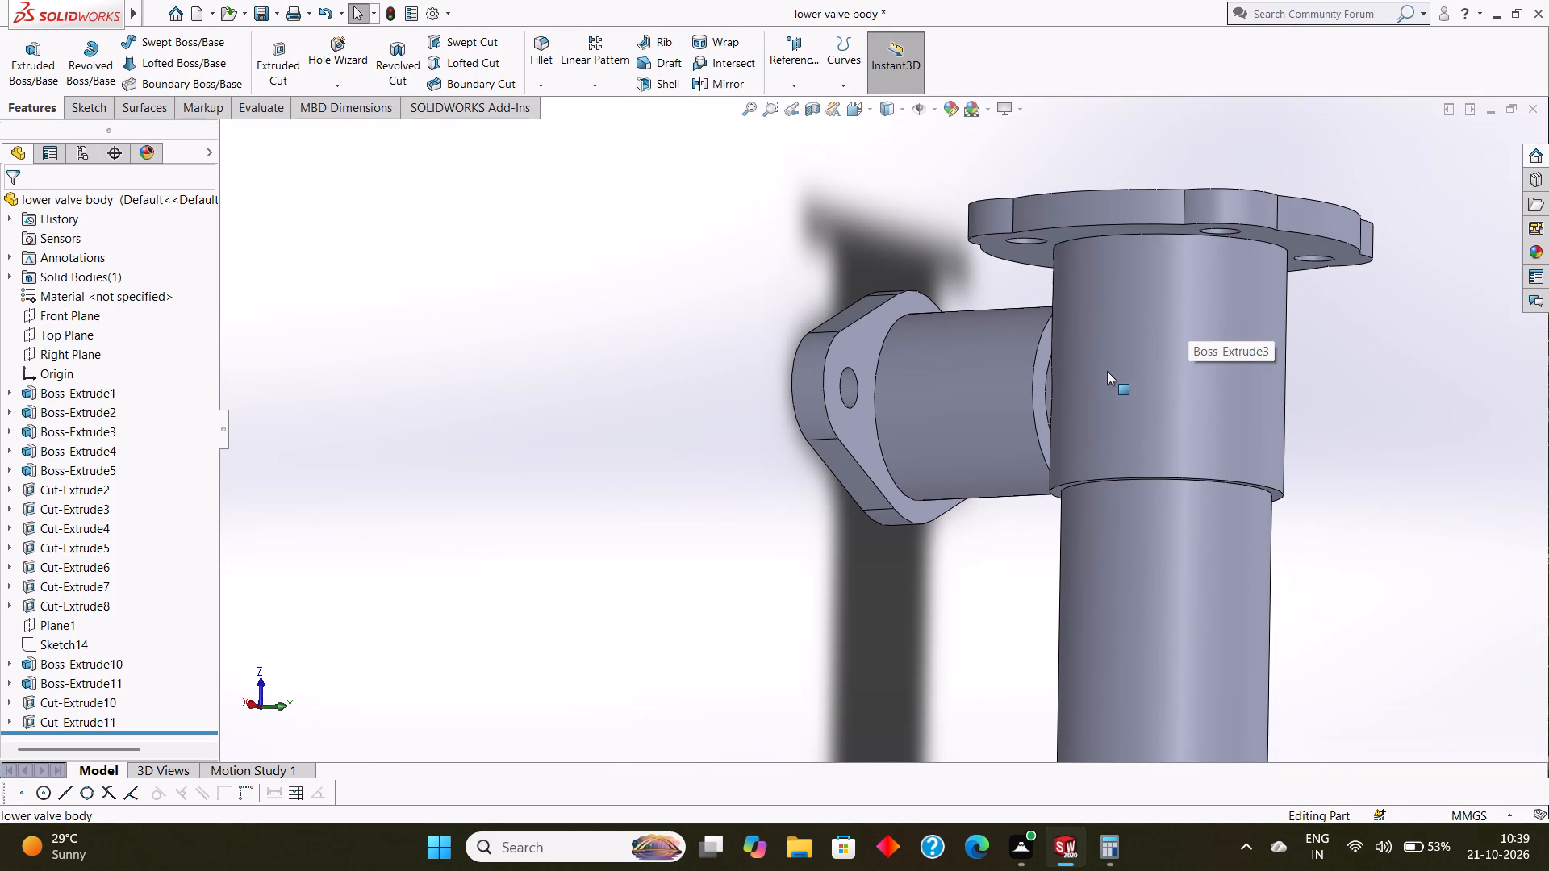
pyautogui.scroll(2, 1034, 405)
pyautogui.moveTo(1083, 401); pyautogui.dragTo(1068, 415, button='middle')
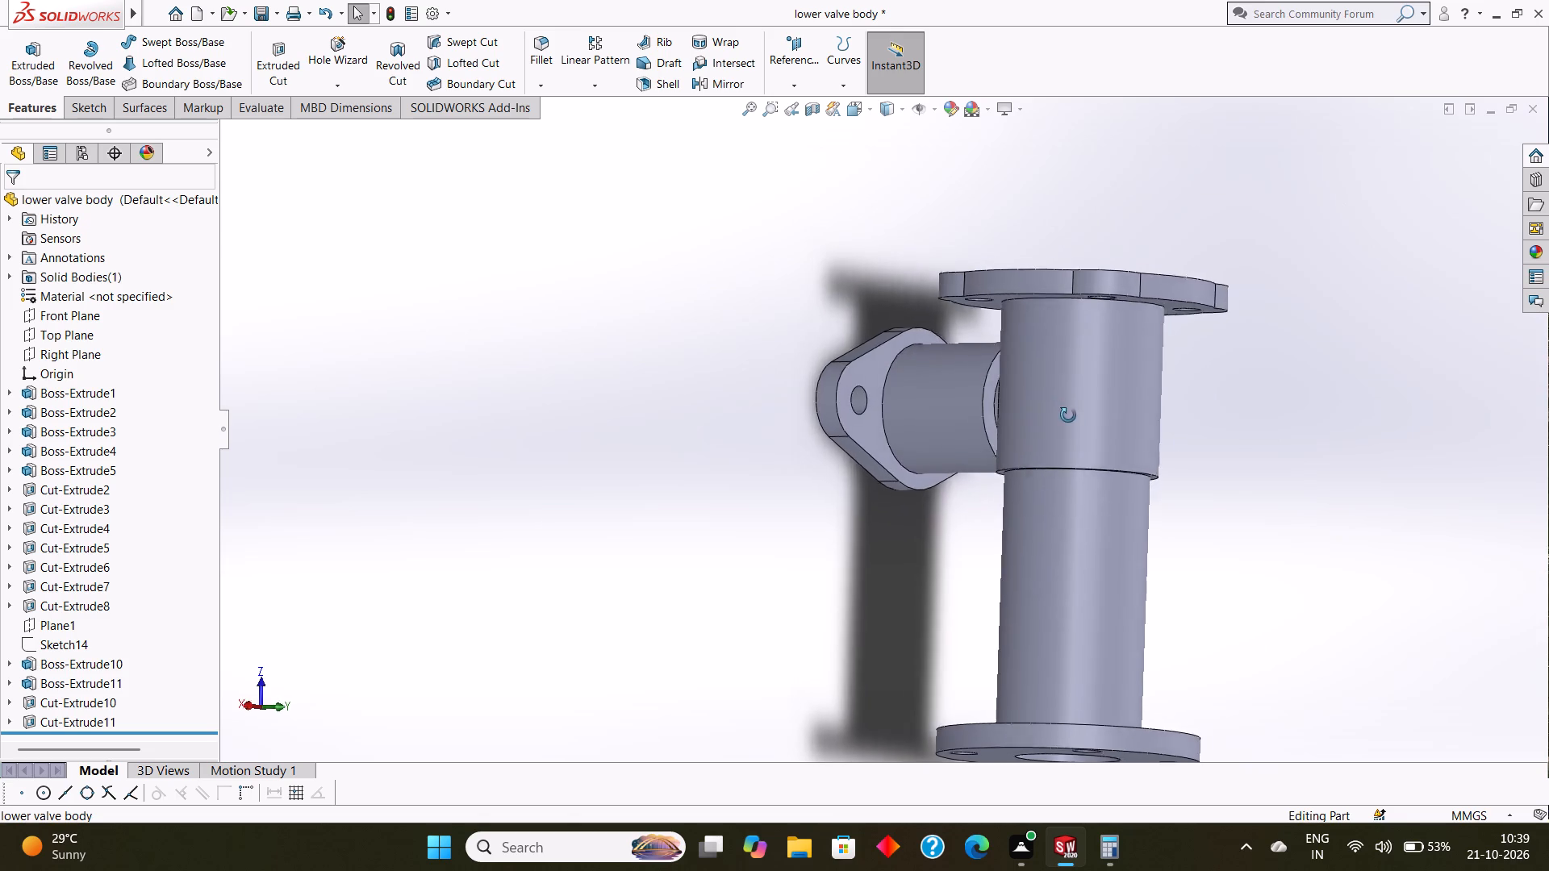
pyautogui.moveTo(1068, 415); pyautogui.dragTo(1129, 493, button='middle')
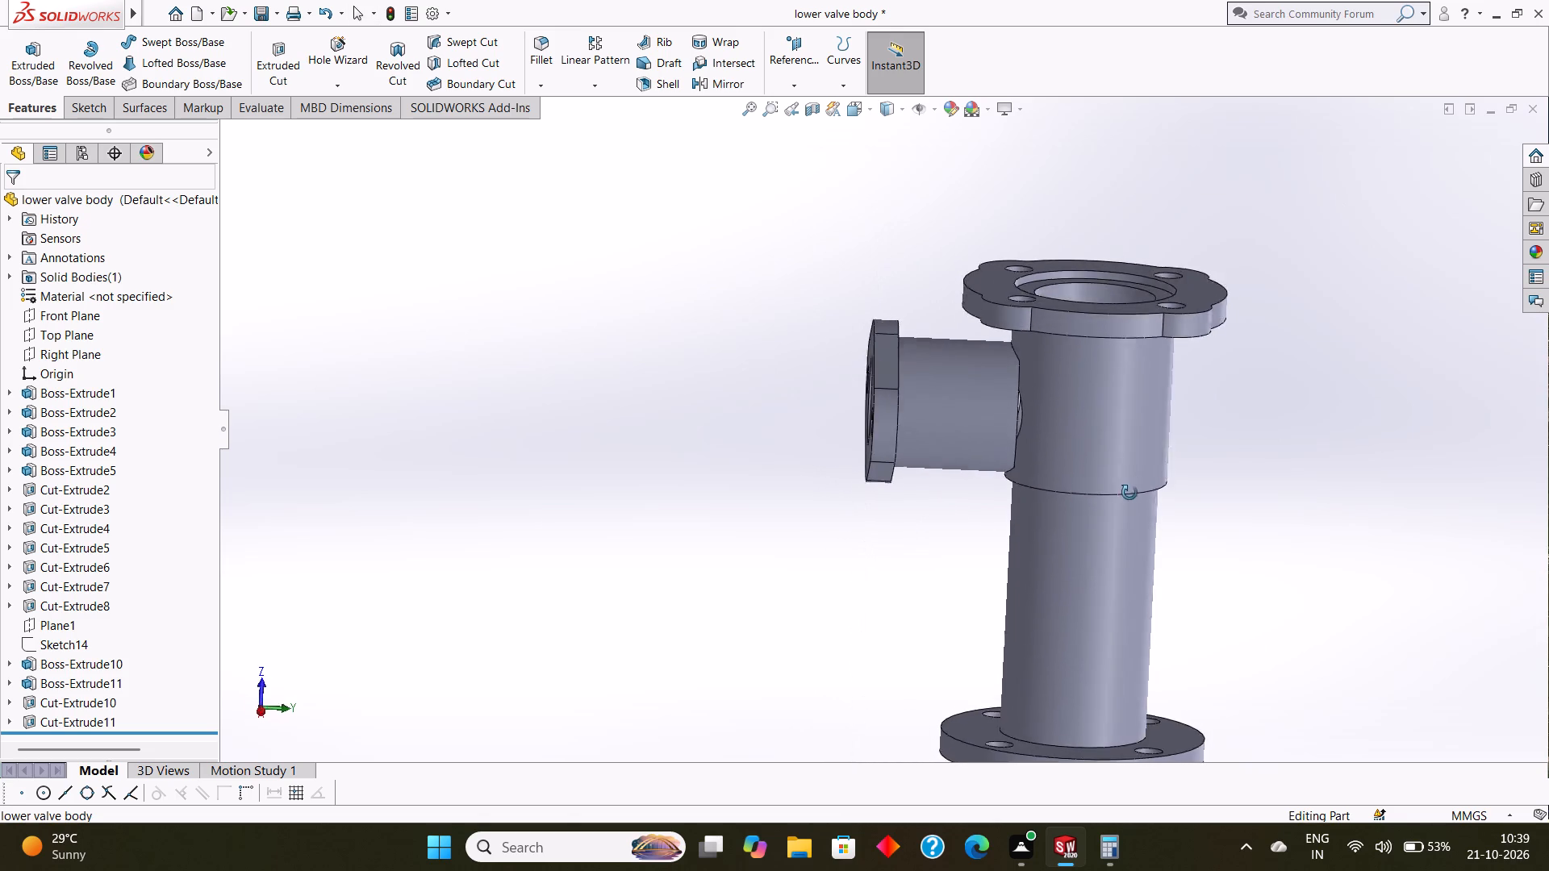
pyautogui.moveTo(1129, 493); pyautogui.dragTo(1100, 560, button='middle')
pyautogui.press('Escape')
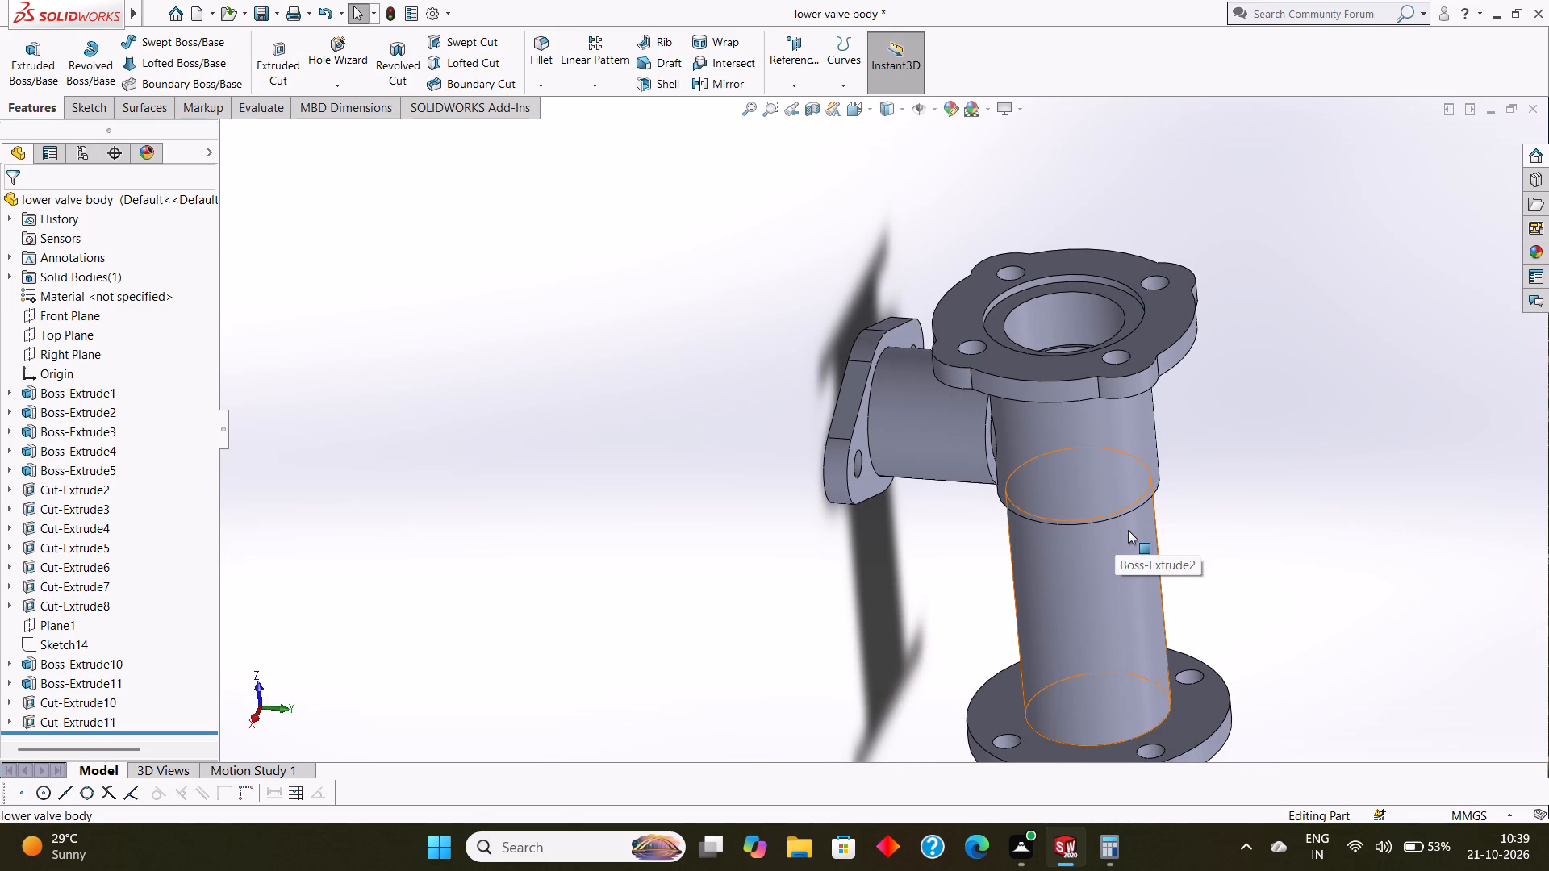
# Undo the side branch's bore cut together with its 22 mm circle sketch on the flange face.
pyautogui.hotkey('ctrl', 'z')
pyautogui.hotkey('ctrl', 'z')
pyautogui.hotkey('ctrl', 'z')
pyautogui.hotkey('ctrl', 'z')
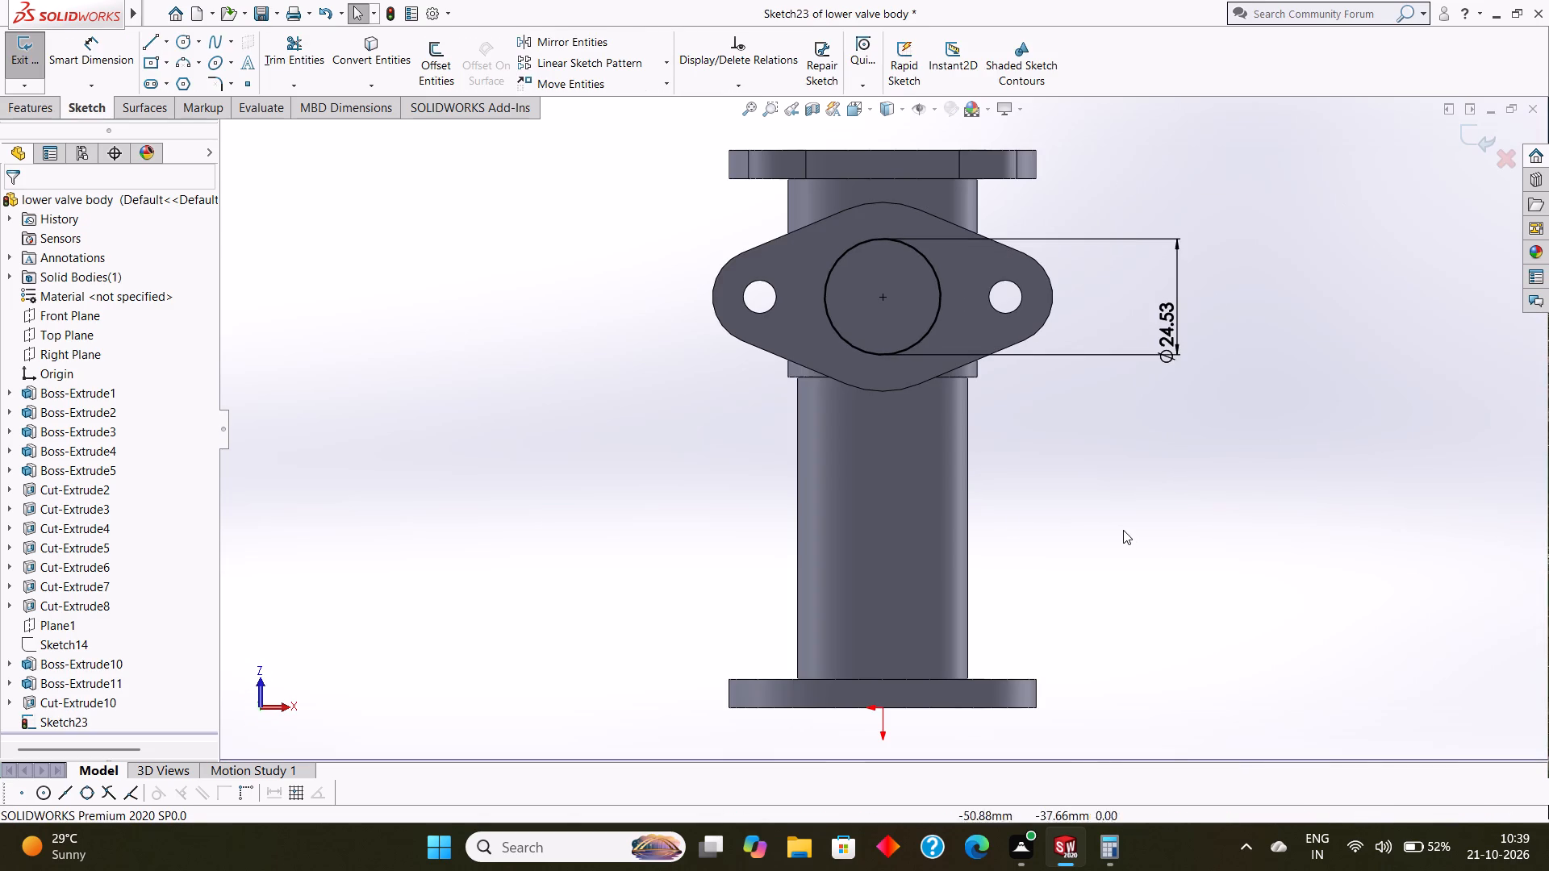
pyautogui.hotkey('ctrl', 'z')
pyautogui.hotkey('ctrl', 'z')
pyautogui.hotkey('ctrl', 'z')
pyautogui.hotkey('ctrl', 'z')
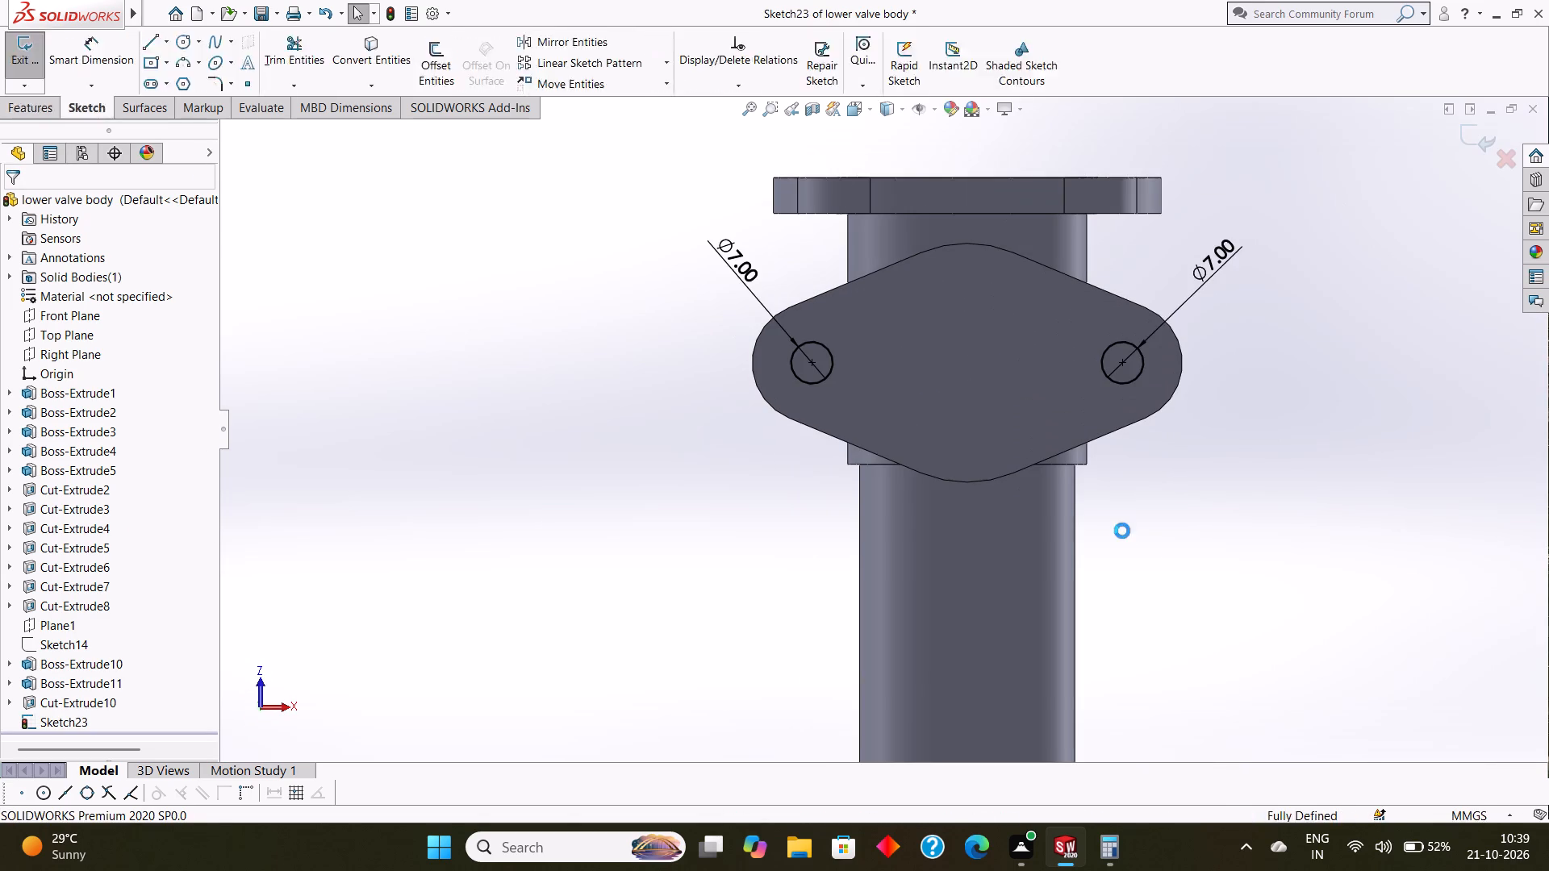
# Undo the two 7 mm bolt holes in the side flange, including their dimensions, circles and sketch.
pyautogui.hotkey('ctrl', 'z')
pyautogui.hotkey('ctrl', 'z')
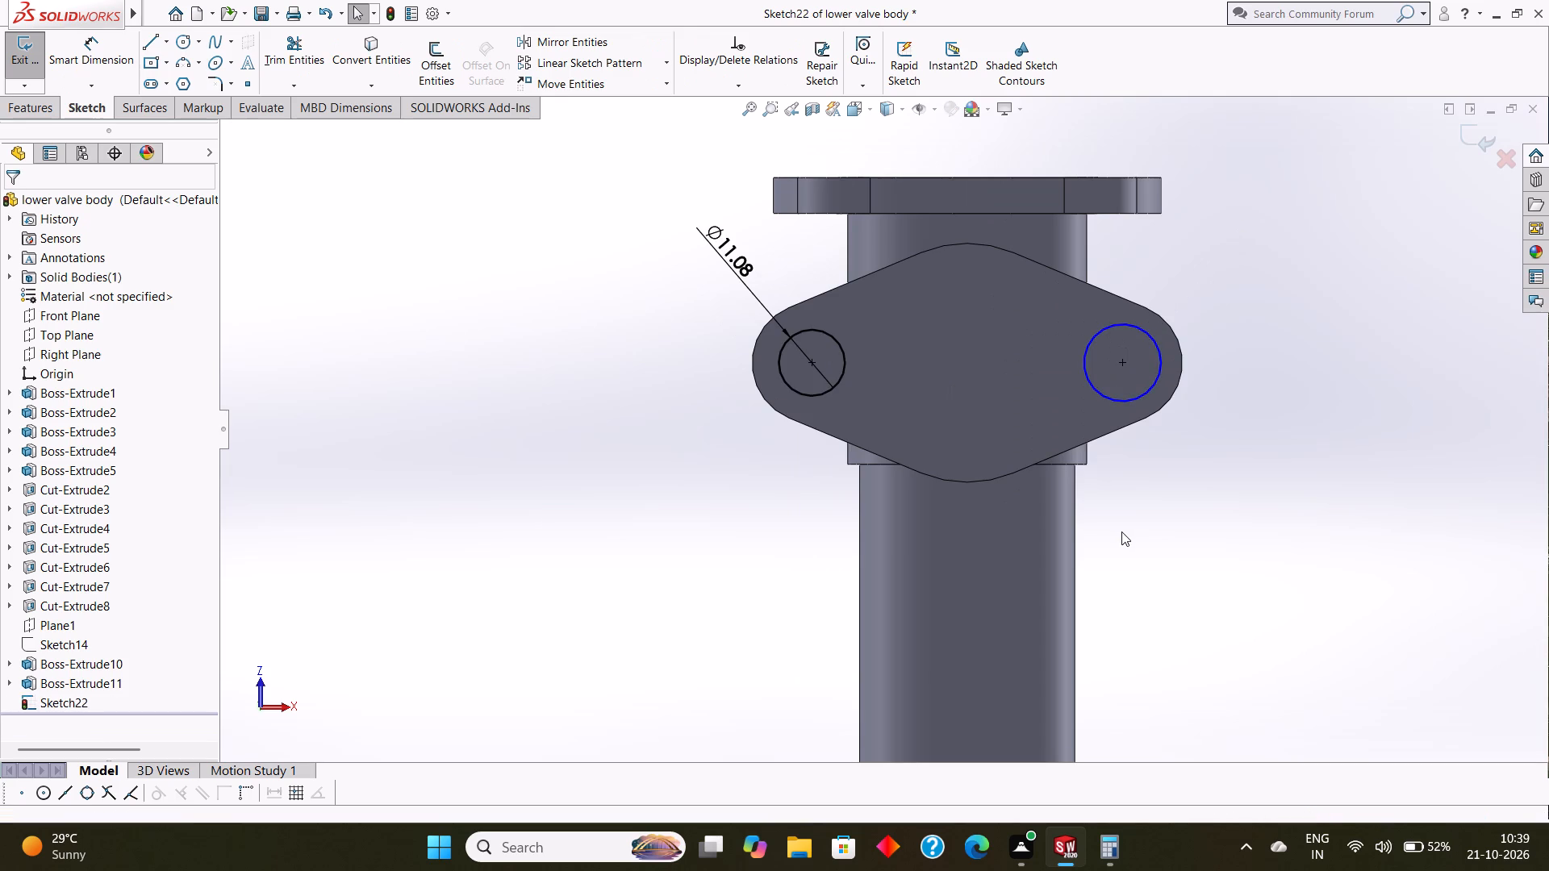
pyautogui.hotkey('ctrl', 'a')
pyautogui.hotkey('ctrl', 'a')
pyautogui.hotkey('ctrl', 'a')
pyautogui.press('Escape')
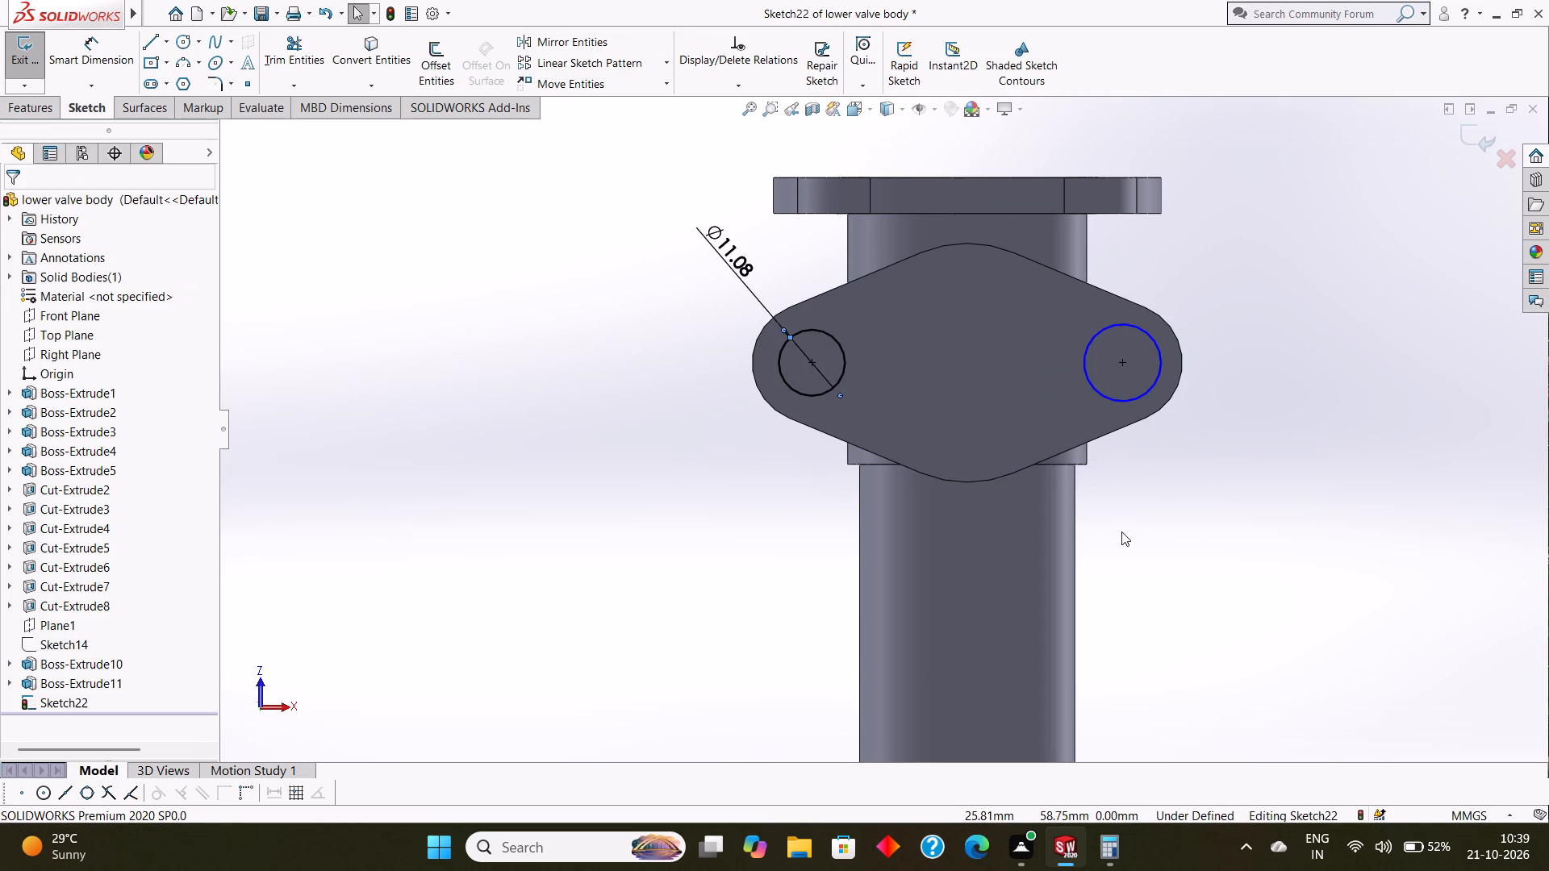
pyautogui.press('Escape')
pyautogui.hotkey('ctrl', 'z')
pyautogui.hotkey('ctrl', 'z')
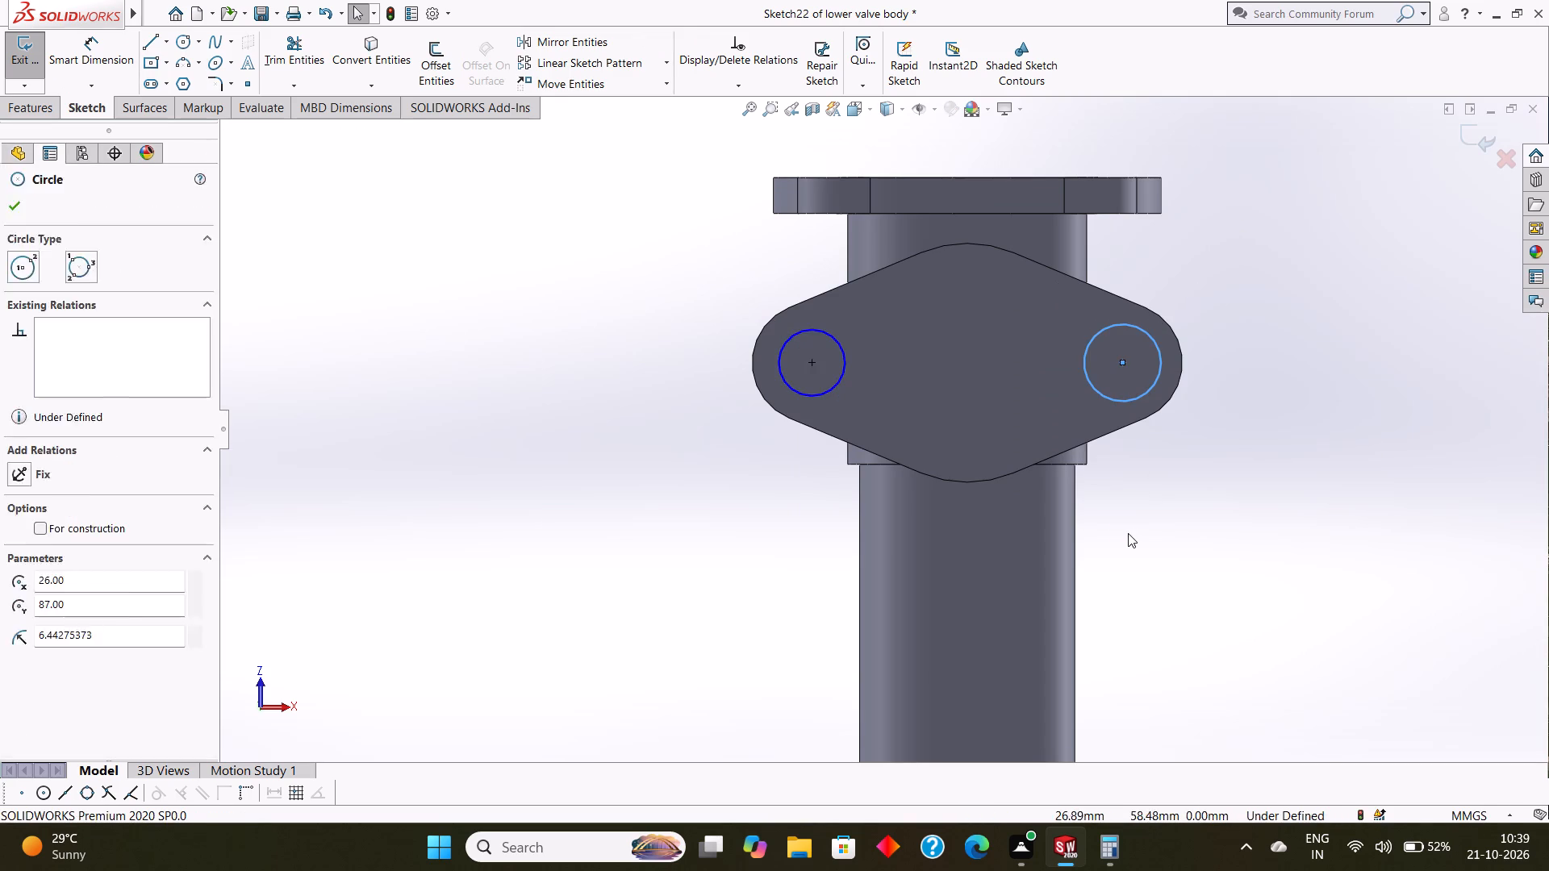
pyautogui.hotkey('ctrl', 'z')
pyautogui.hotkey('ctrl', 'z')
pyautogui.hotkey('ctrl', 'z')
pyautogui.hotkey('ctrl', 'z')
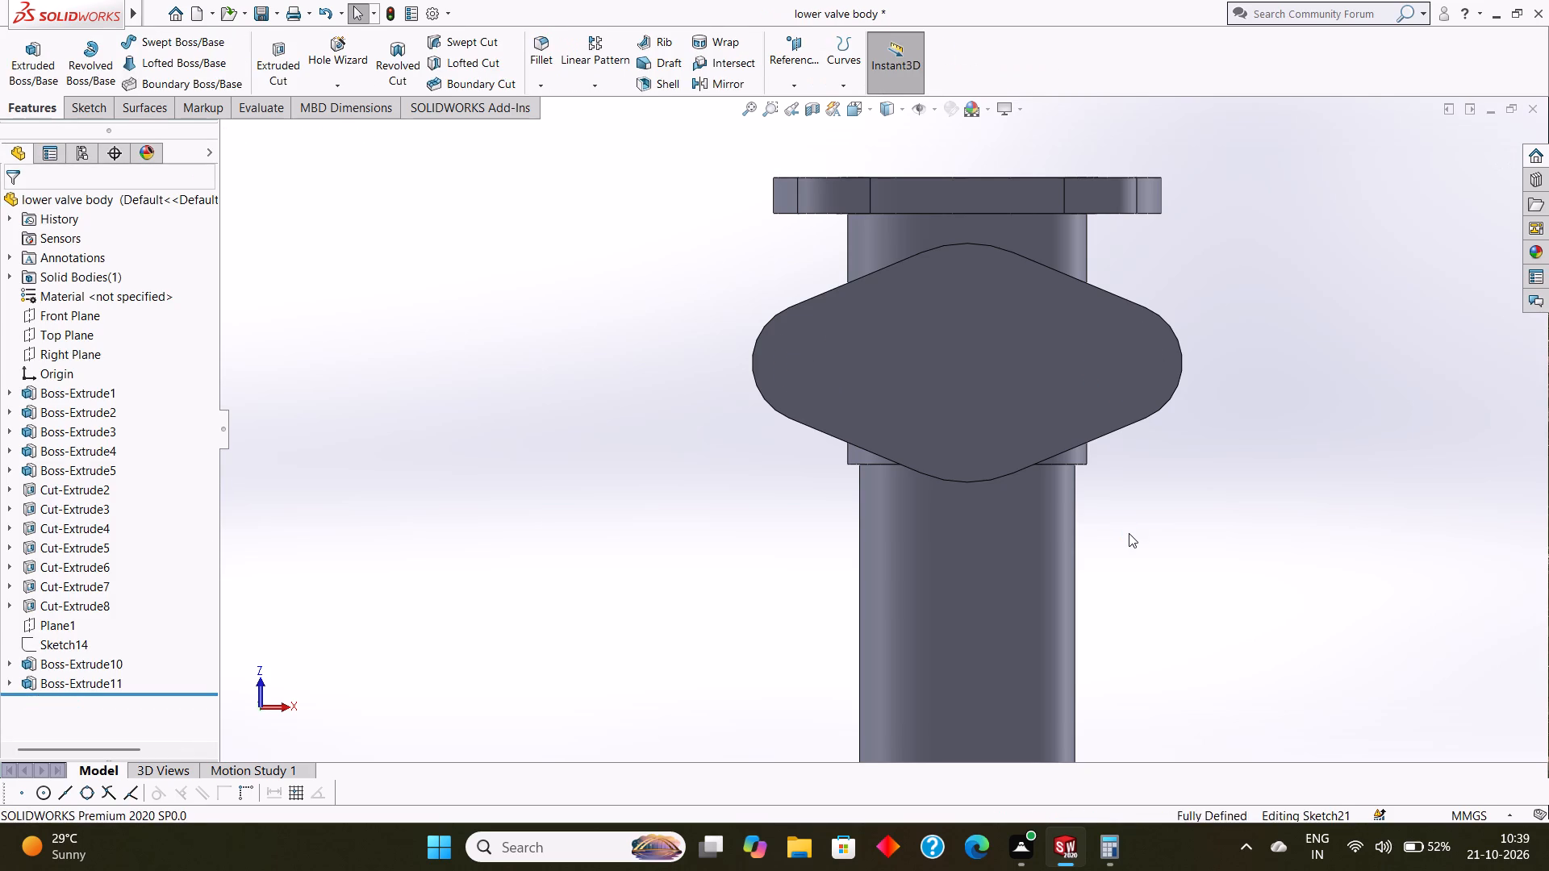
# Undo the side flange extrusion, going back to its profile sketch with the 40 mm circle and two 20 mm ends.
pyautogui.hotkey('ctrl', 'z')
pyautogui.hotkey('ctrl', 'z')
pyautogui.hotkey('ctrl', 'z')
pyautogui.hotkey('ctrl', 'z')
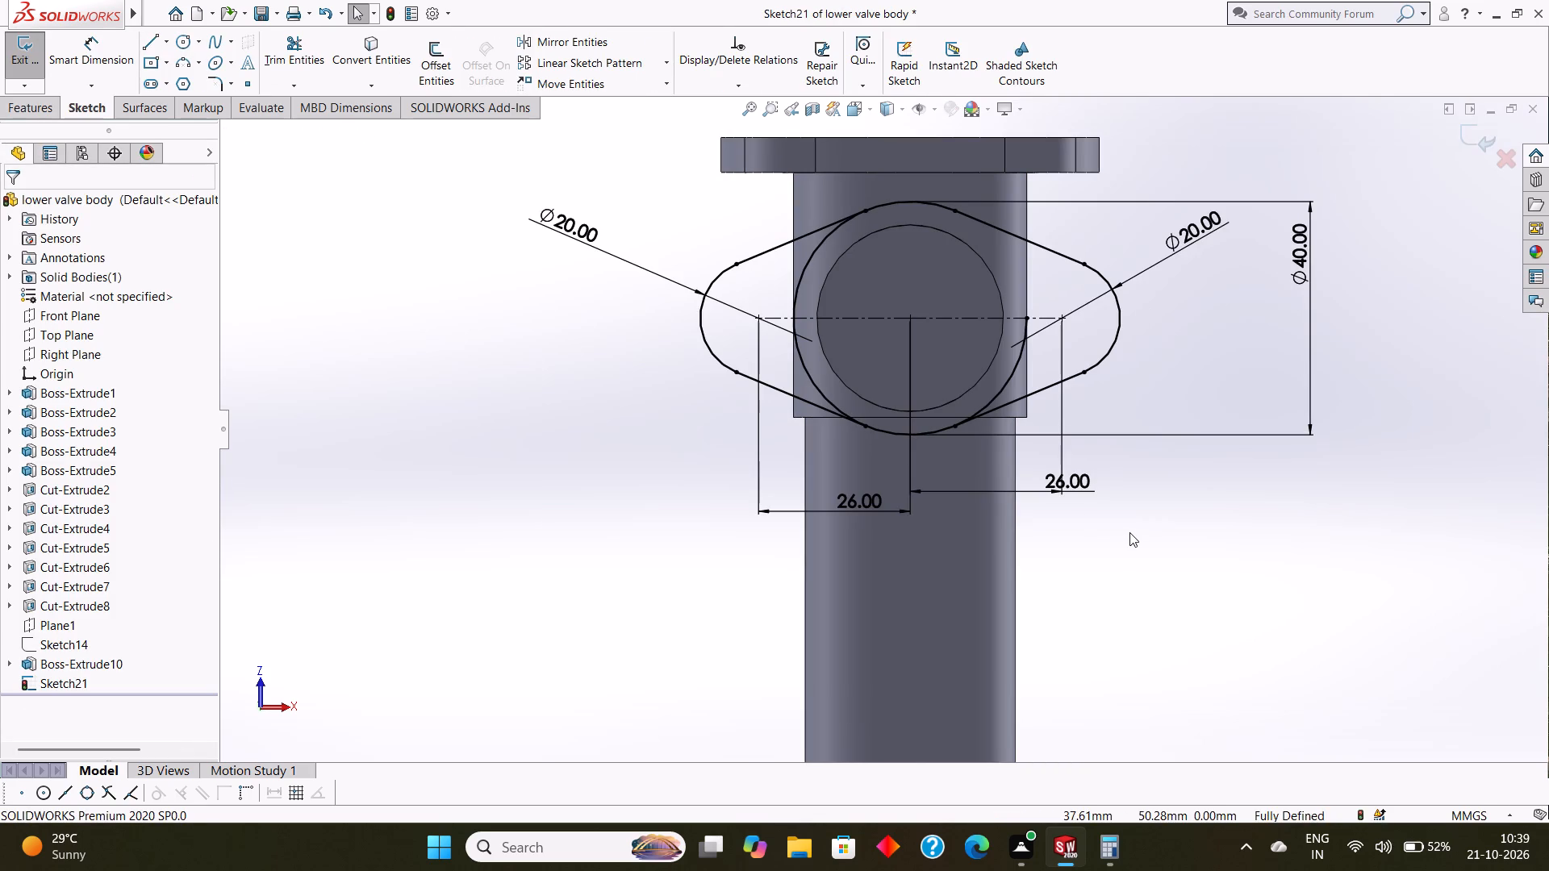
# Undo the trims on the flange profile, going back to full 20 mm end circles.
pyautogui.hotkey('ctrl', 'z')
pyautogui.hotkey('ctrl', 'z')
pyautogui.hotkey('ctrl', 'z')
pyautogui.hotkey('ctrl', 'z')
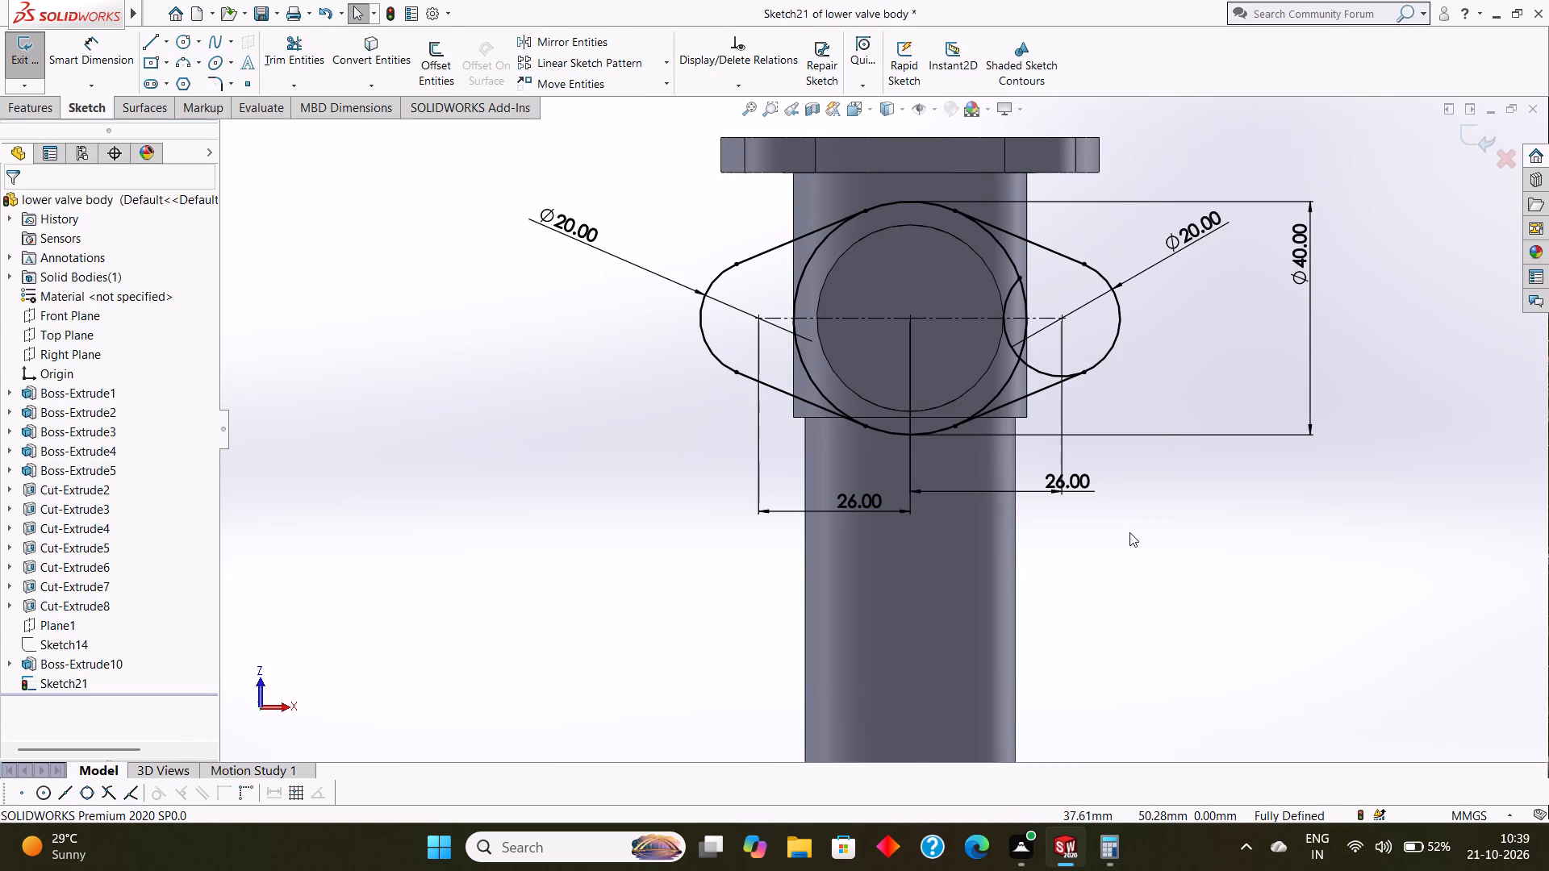
pyautogui.hotkey('ctrl', 'z')
pyautogui.hotkey('ctrl', 'z')
pyautogui.hotkey('ctrl', 'z')
pyautogui.hotkey('ctrl', 'z')
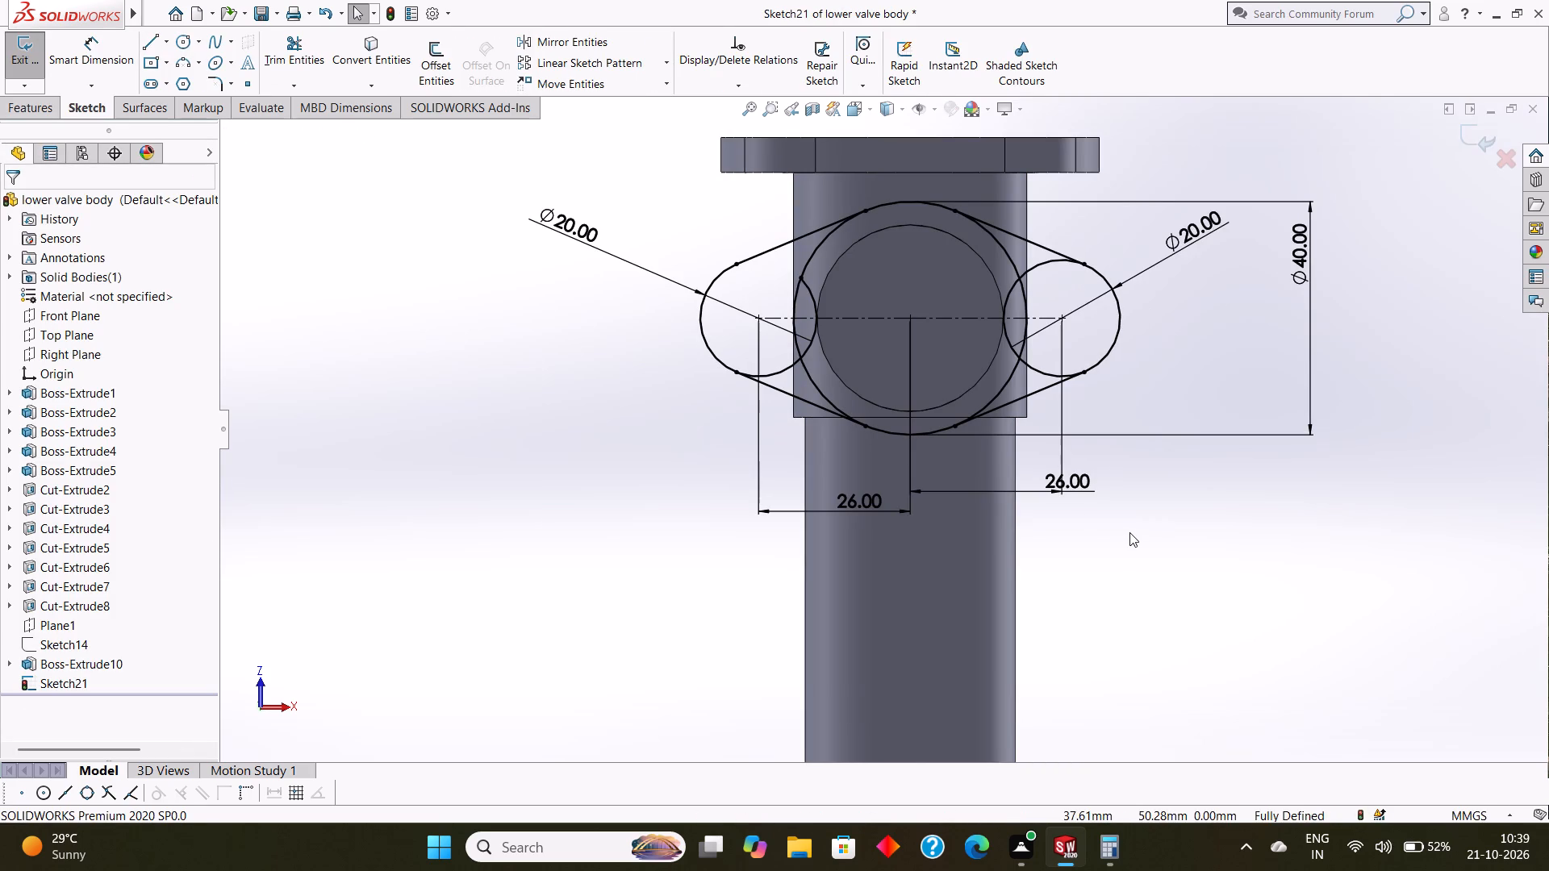
# Undo the tangent lines joining the two 20 mm end circles to the 40 mm circle, including their tangent relations.
pyautogui.hotkey('ctrl', 'z')
pyautogui.hotkey('ctrl', 'z')
pyautogui.hotkey('ctrl', 'z')
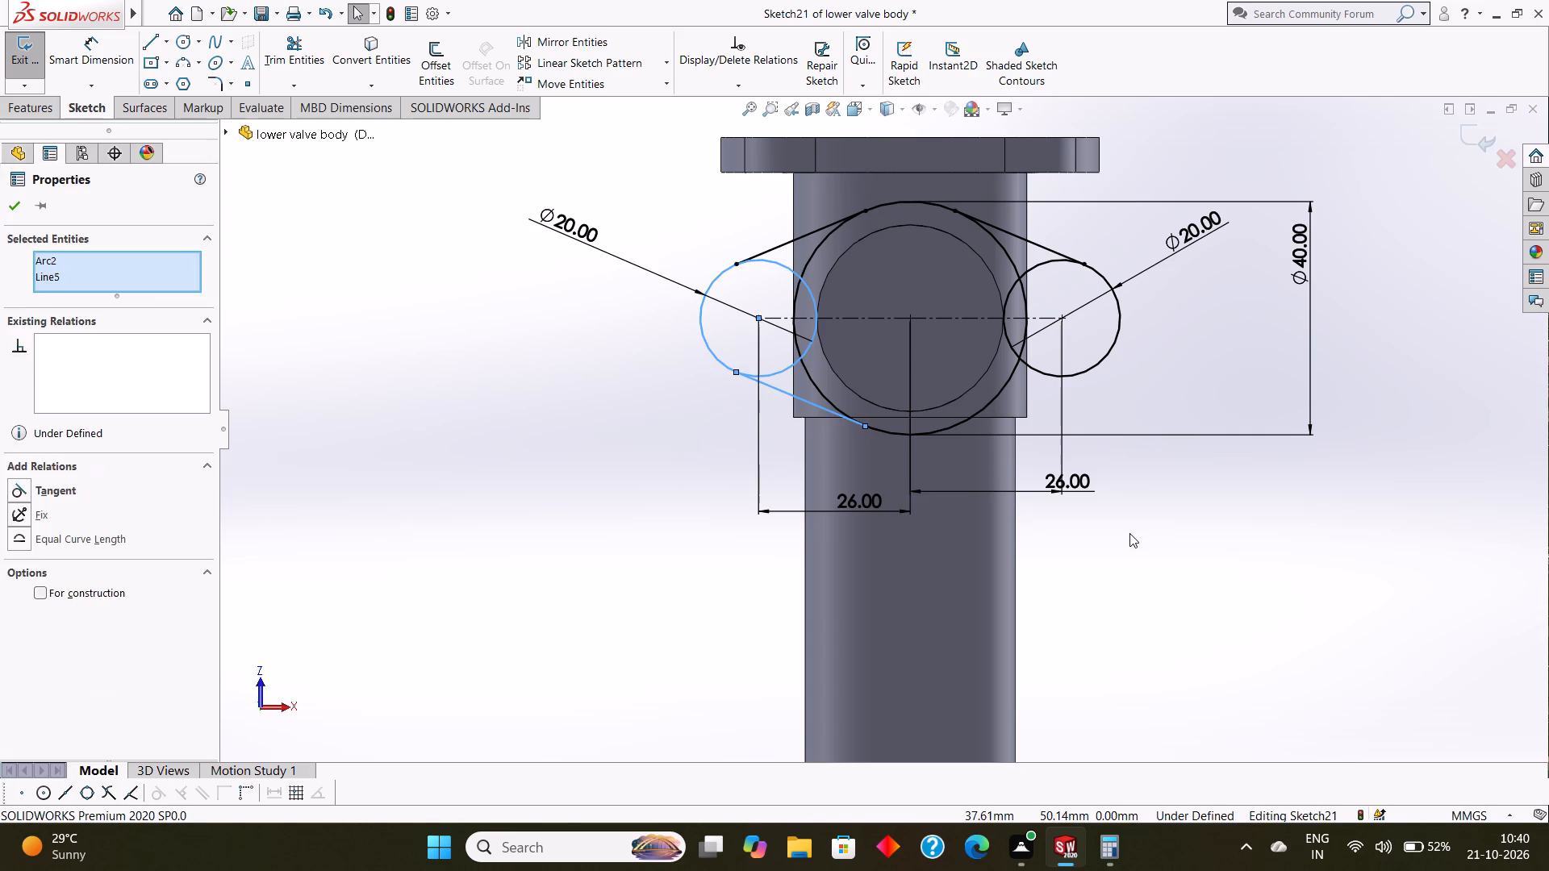
pyautogui.hotkey('ctrl', 'z')
pyautogui.hotkey('ctrl', 'z')
pyautogui.hotkey('ctrl', 'z')
pyautogui.hotkey('ctrl', 'z')
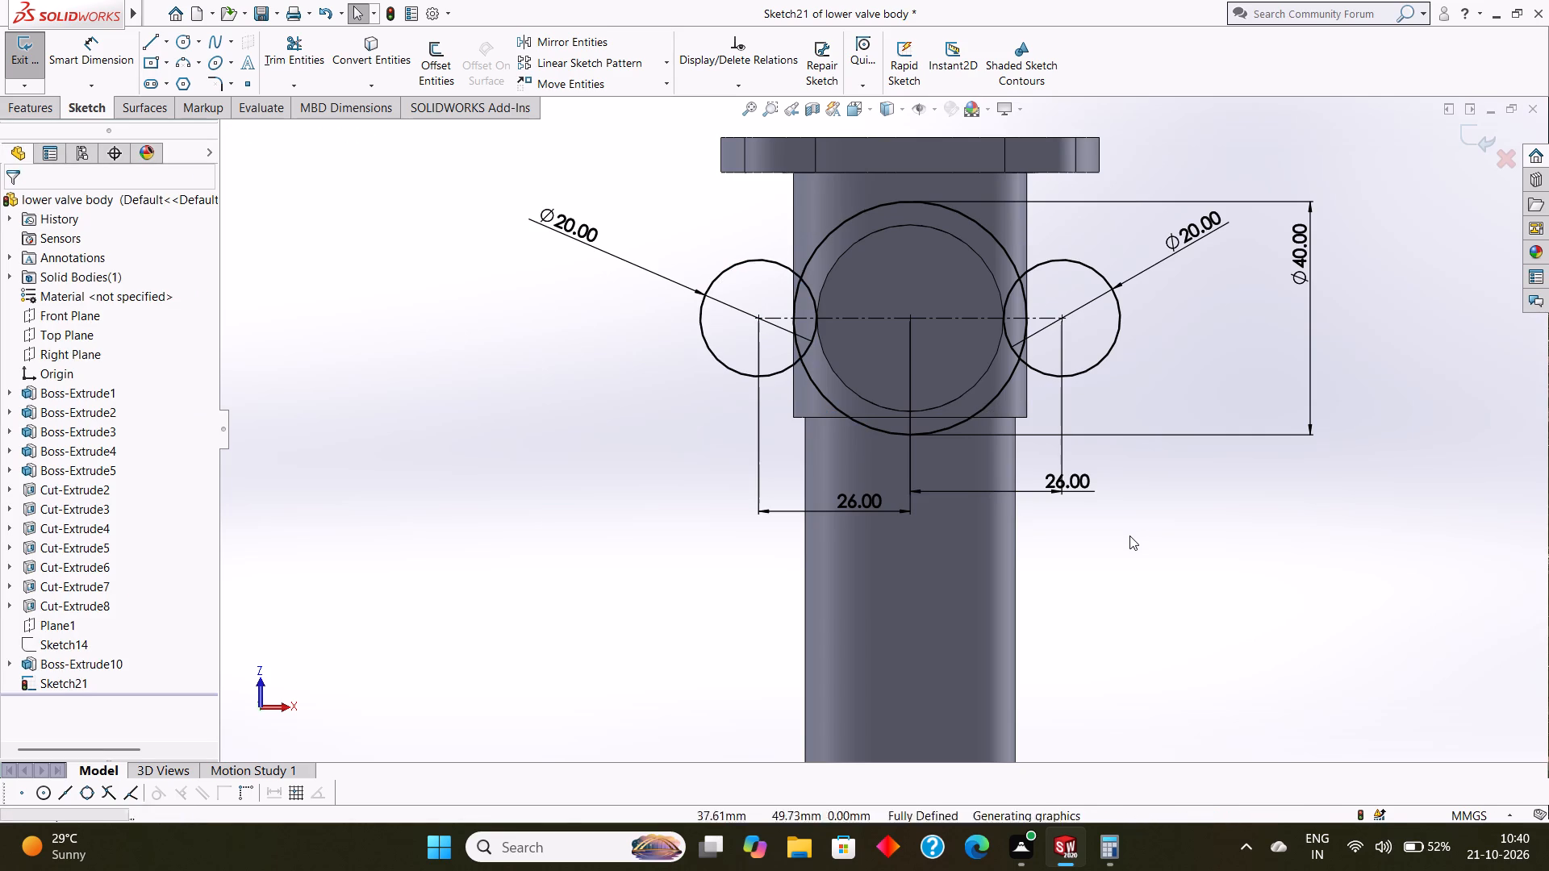
# Undo the two 26 mm centre distances and the two 20 mm end circles with their diameter dimensions.
pyautogui.hotkey('ctrl', 'z')
pyautogui.hotkey('ctrl', 'z')
pyautogui.hotkey('ctrl', 'z')
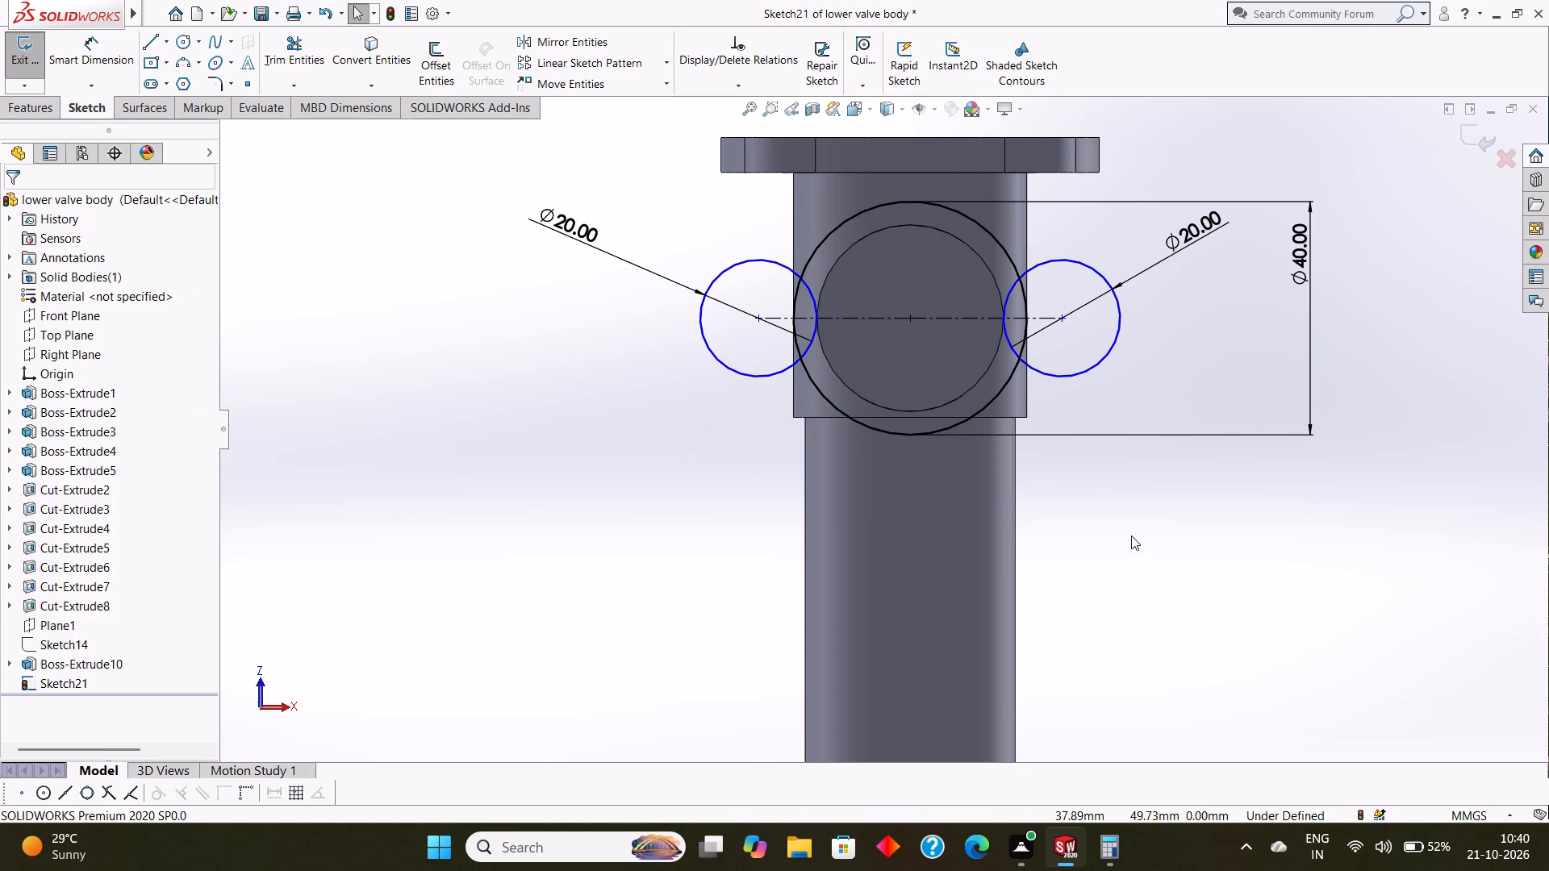
pyautogui.hotkey('ctrl', 'z')
pyautogui.hotkey('ctrl', 'z')
pyautogui.hotkey('ctrl', 'z')
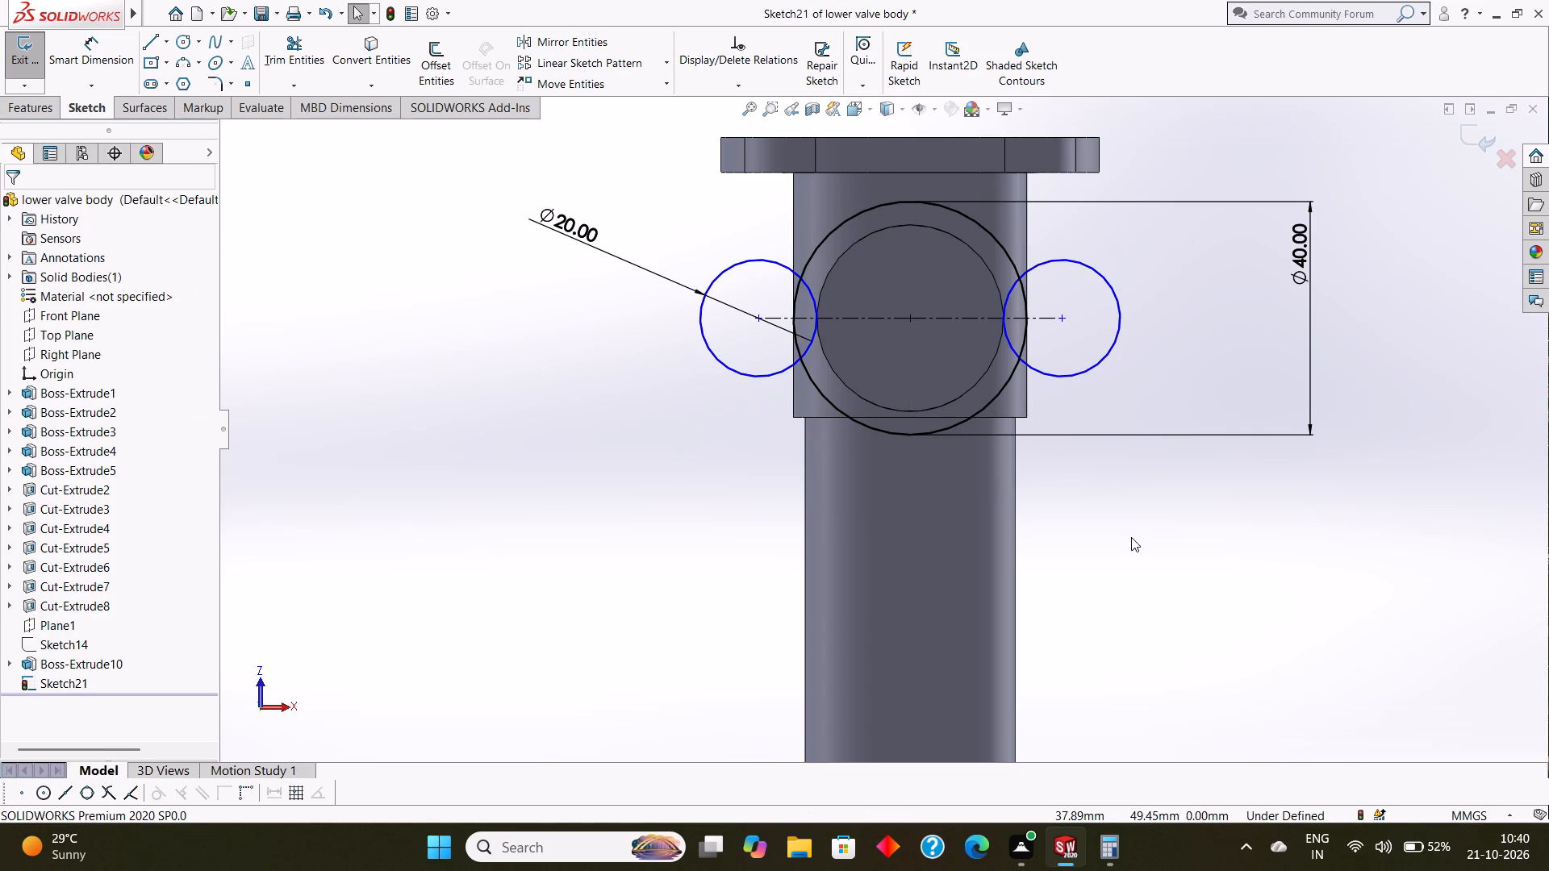
pyautogui.hotkey('ctrl', 'z')
pyautogui.hotkey('ctrl', 'z')
pyautogui.hotkey('ctrl', 'z')
pyautogui.hotkey('ctrl', 'z')
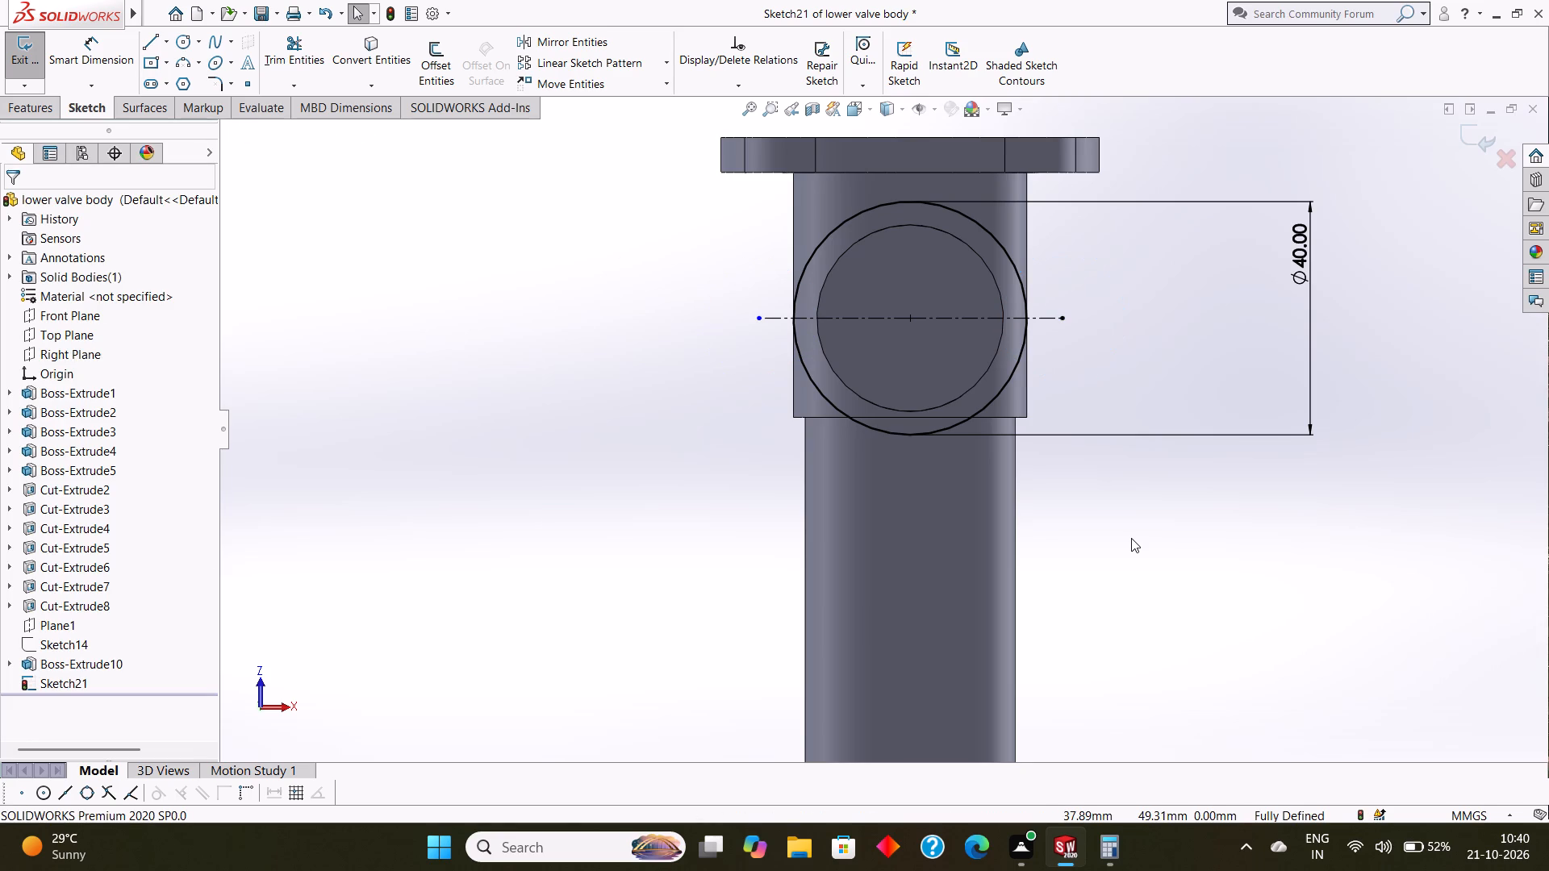
# Undo the construction centreline and the 40 mm circle with its dimension, going back to an empty flange sketch.
pyautogui.hotkey('ctrl', 'z')
pyautogui.hotkey('ctrl', 'z')
pyautogui.hotkey('ctrl', 'z')
pyautogui.hotkey('ctrl', 'z')
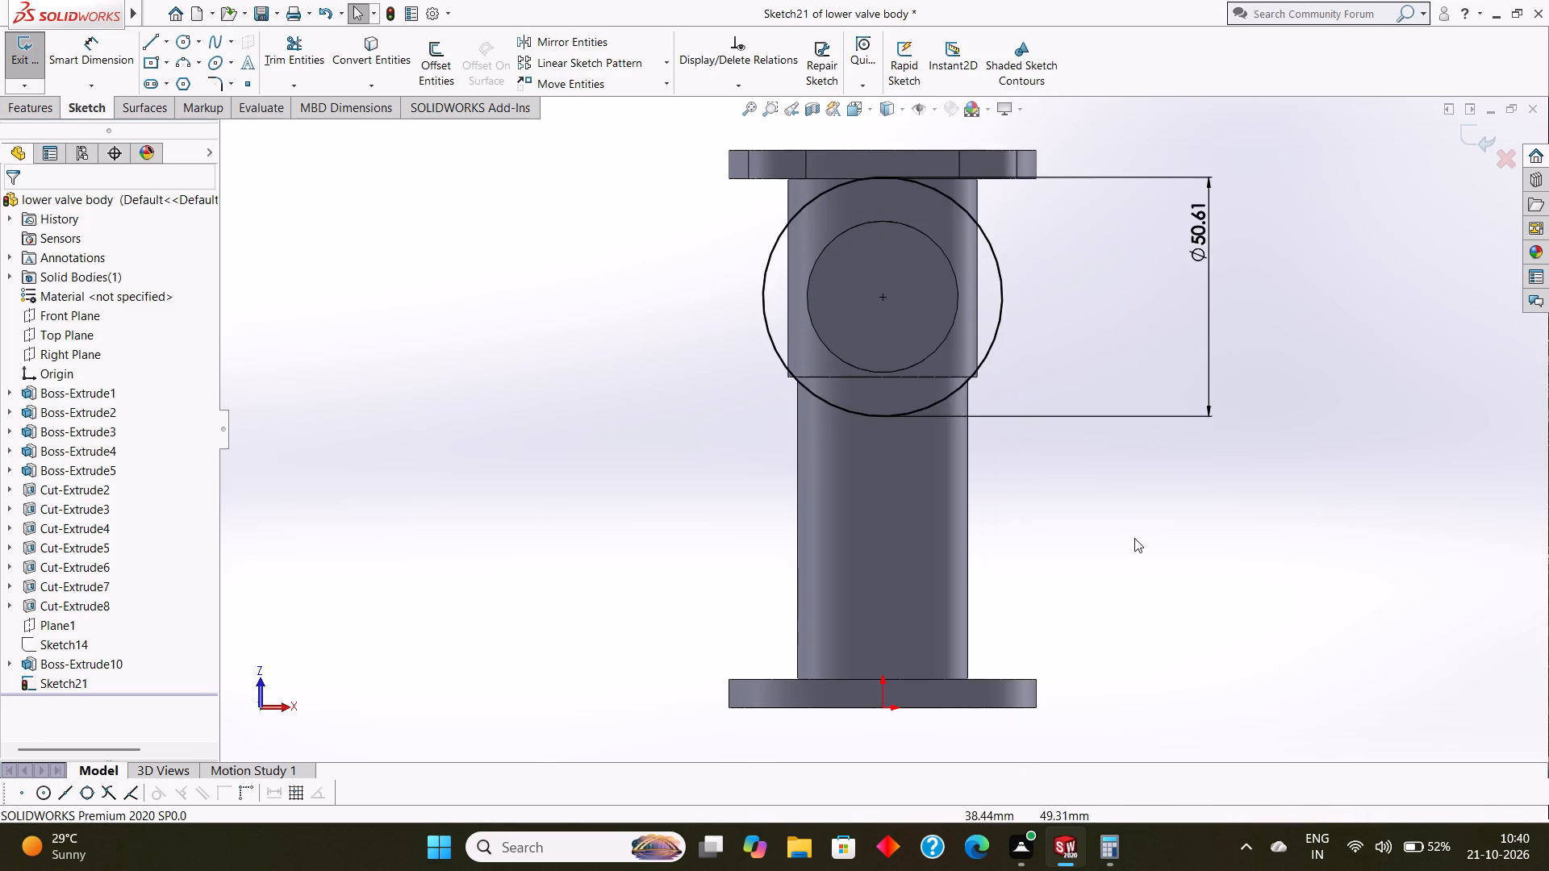
pyautogui.hotkey('ctrl', 'z')
pyautogui.hotkey('ctrl', 'z')
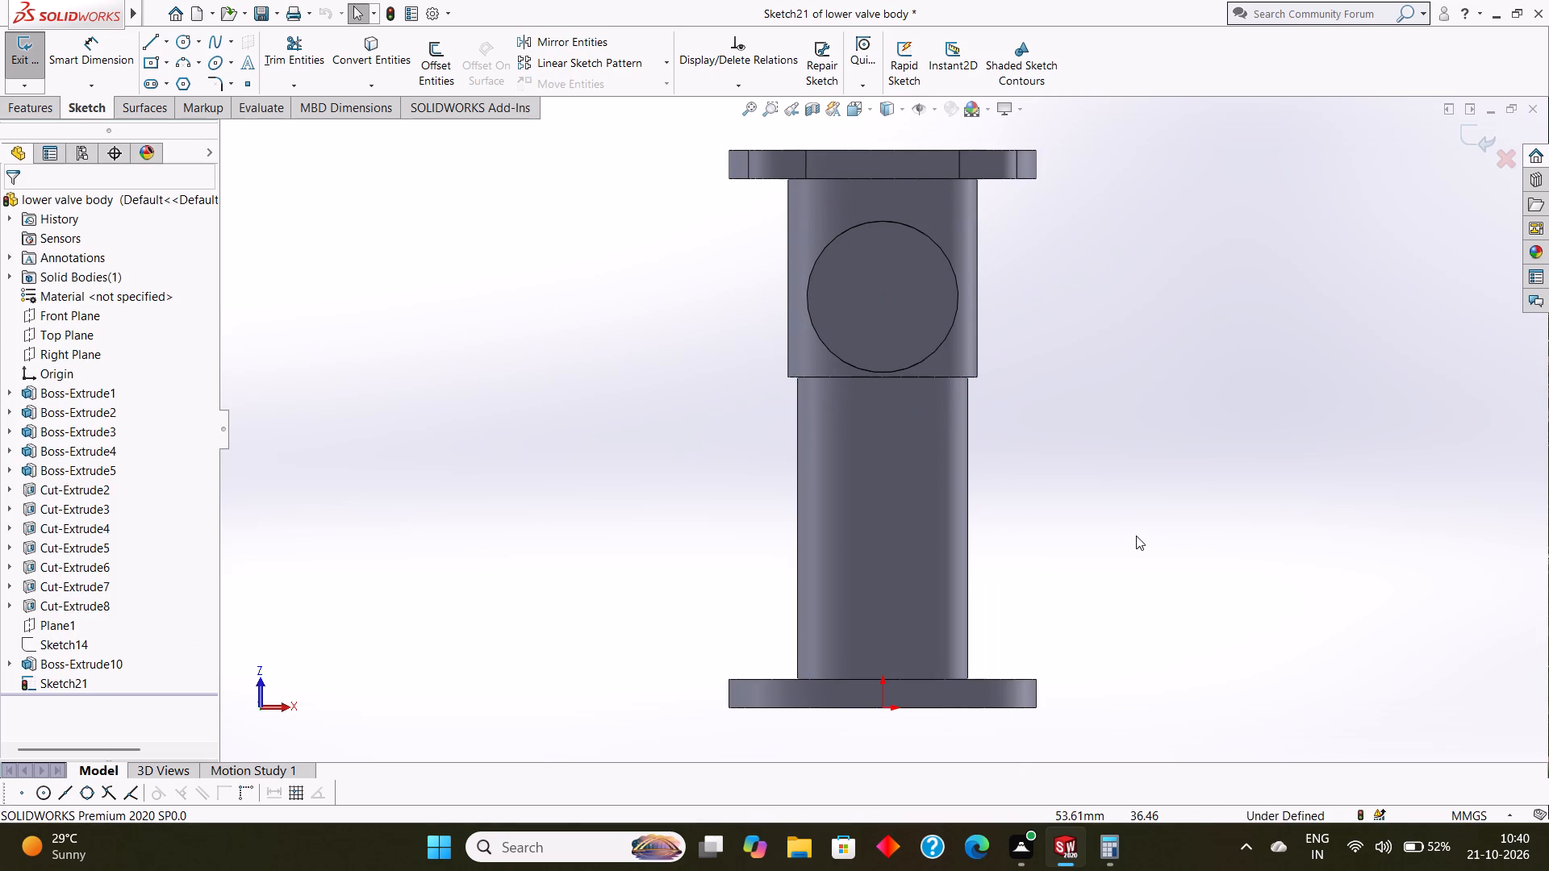
pyautogui.hotkey('ctrl', 'z')
pyautogui.hotkey('ctrl', 'z')
# Examine the side branch from several angles and check the reference plane, Sketch14 and the extrusion it is built from.
pyautogui.moveTo(1135, 506); pyautogui.dragTo(1235, 515, button='middle')
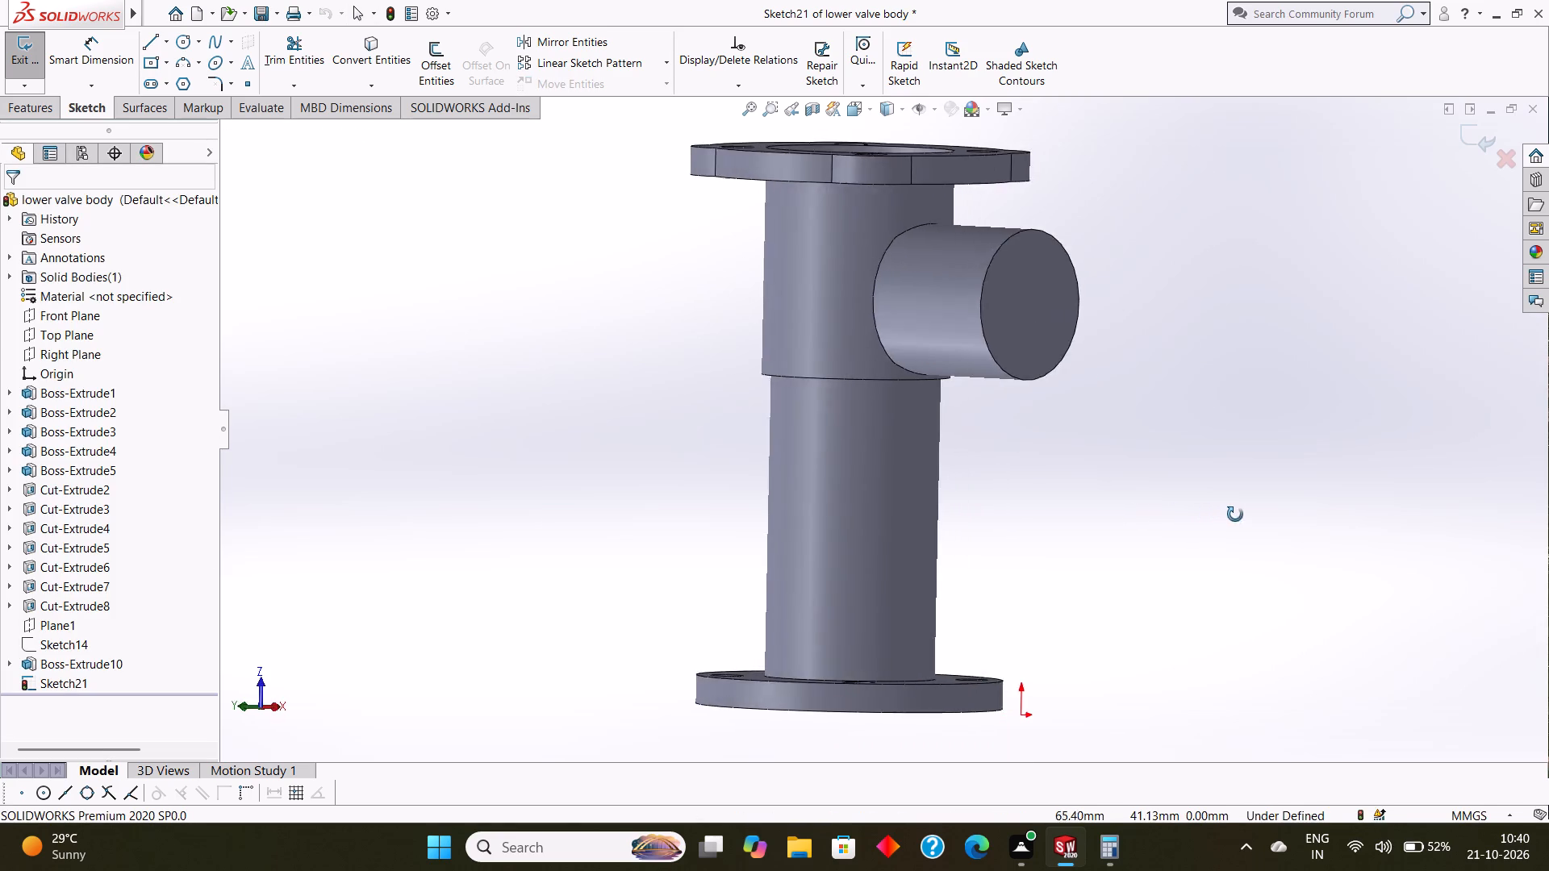
pyautogui.moveTo(1235, 515); pyautogui.dragTo(1350, 527, button='middle')
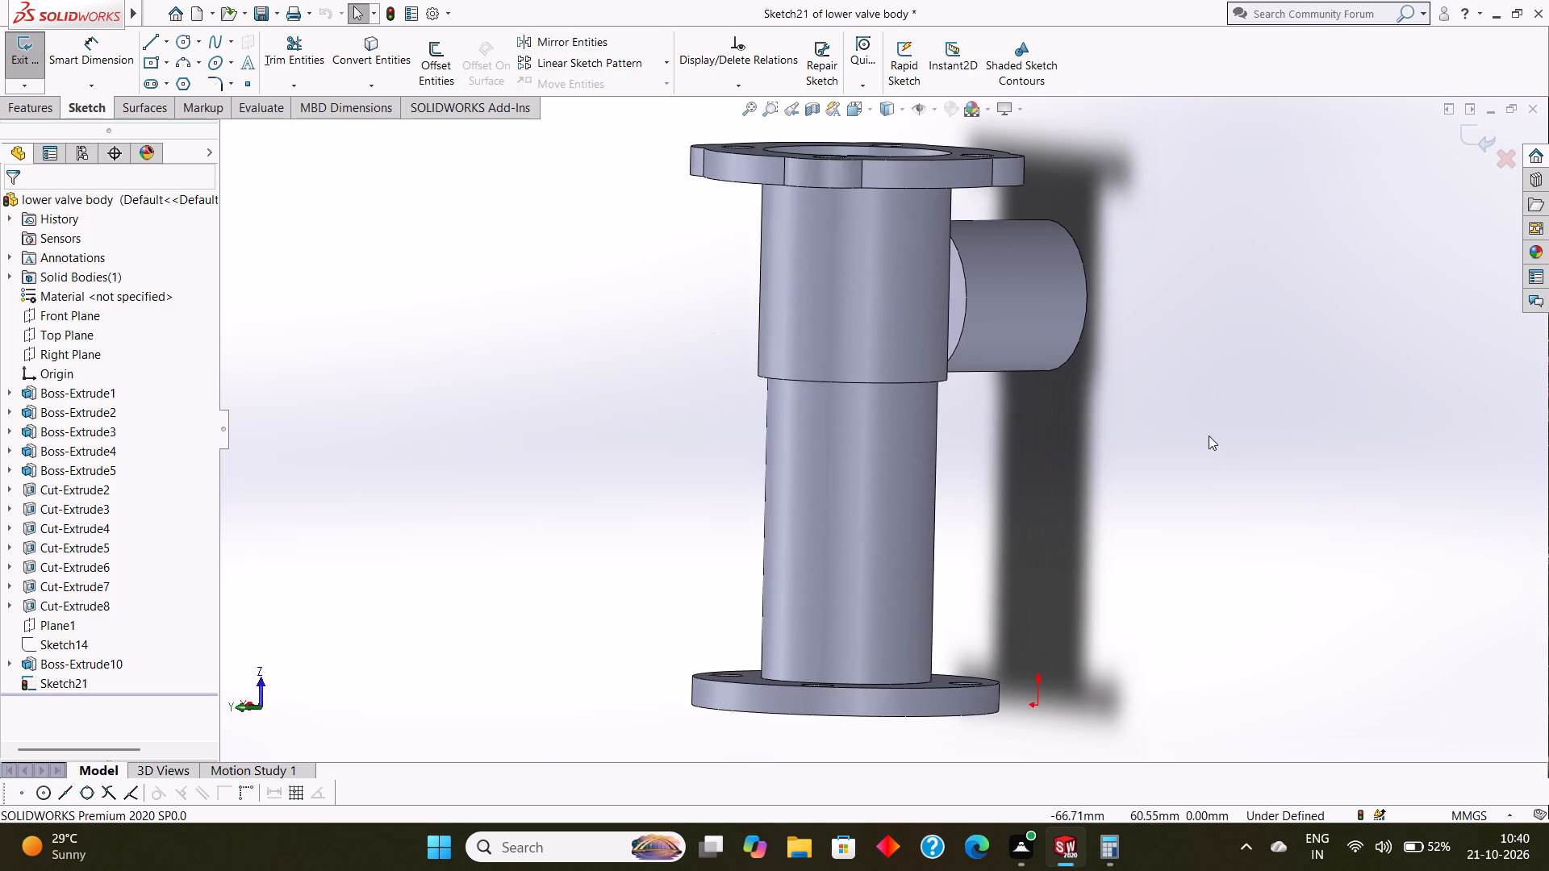
pyautogui.moveTo(1209, 435); pyautogui.dragTo(1201, 483, button='middle')
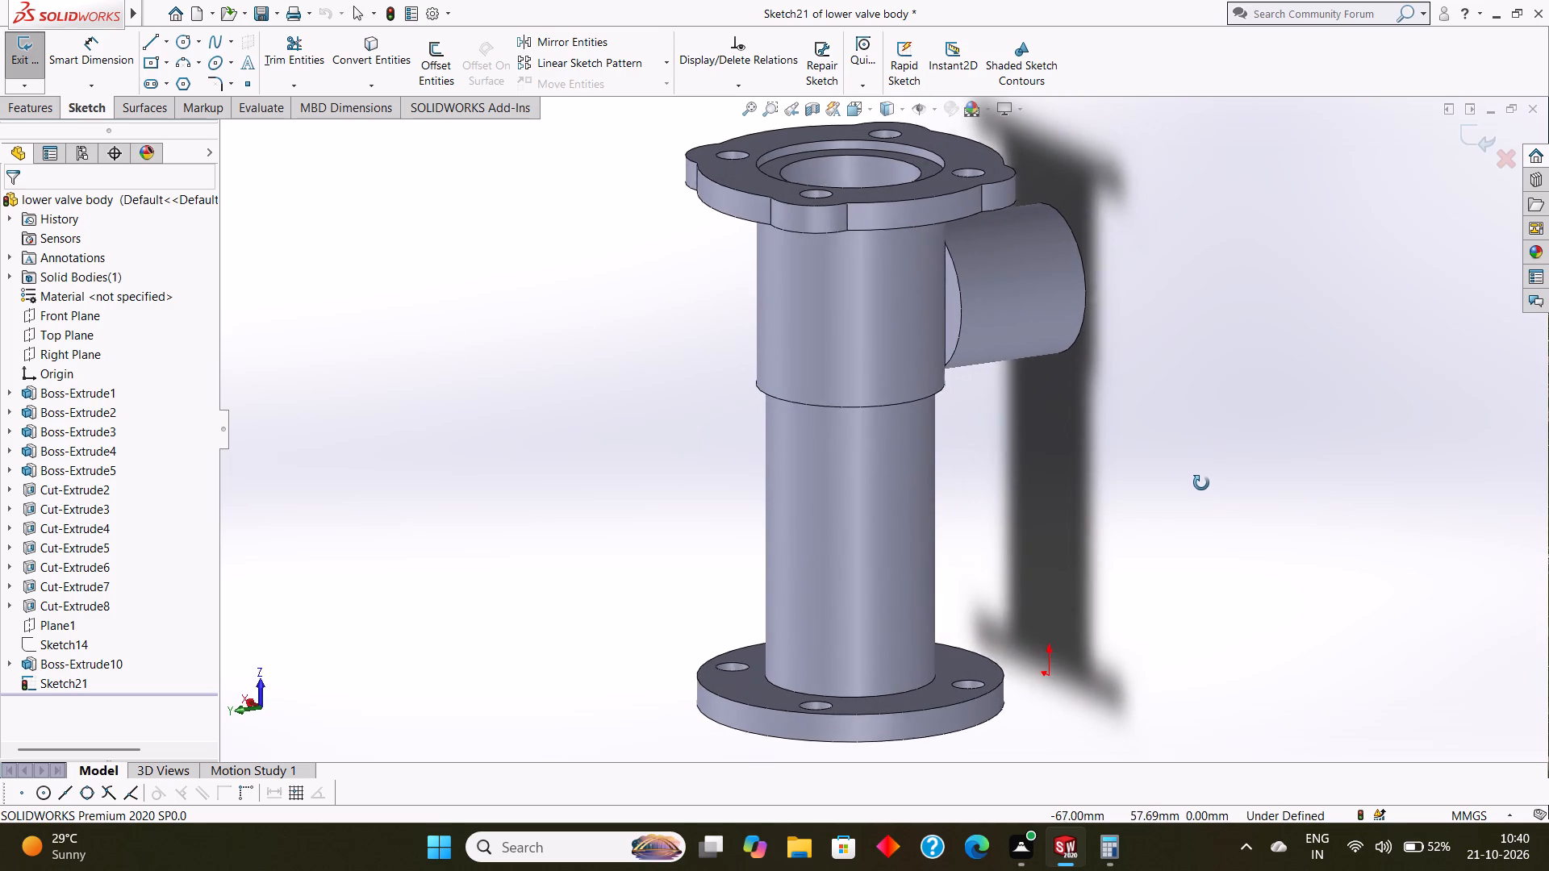
pyautogui.moveTo(1201, 483); pyautogui.dragTo(1156, 461, button='middle')
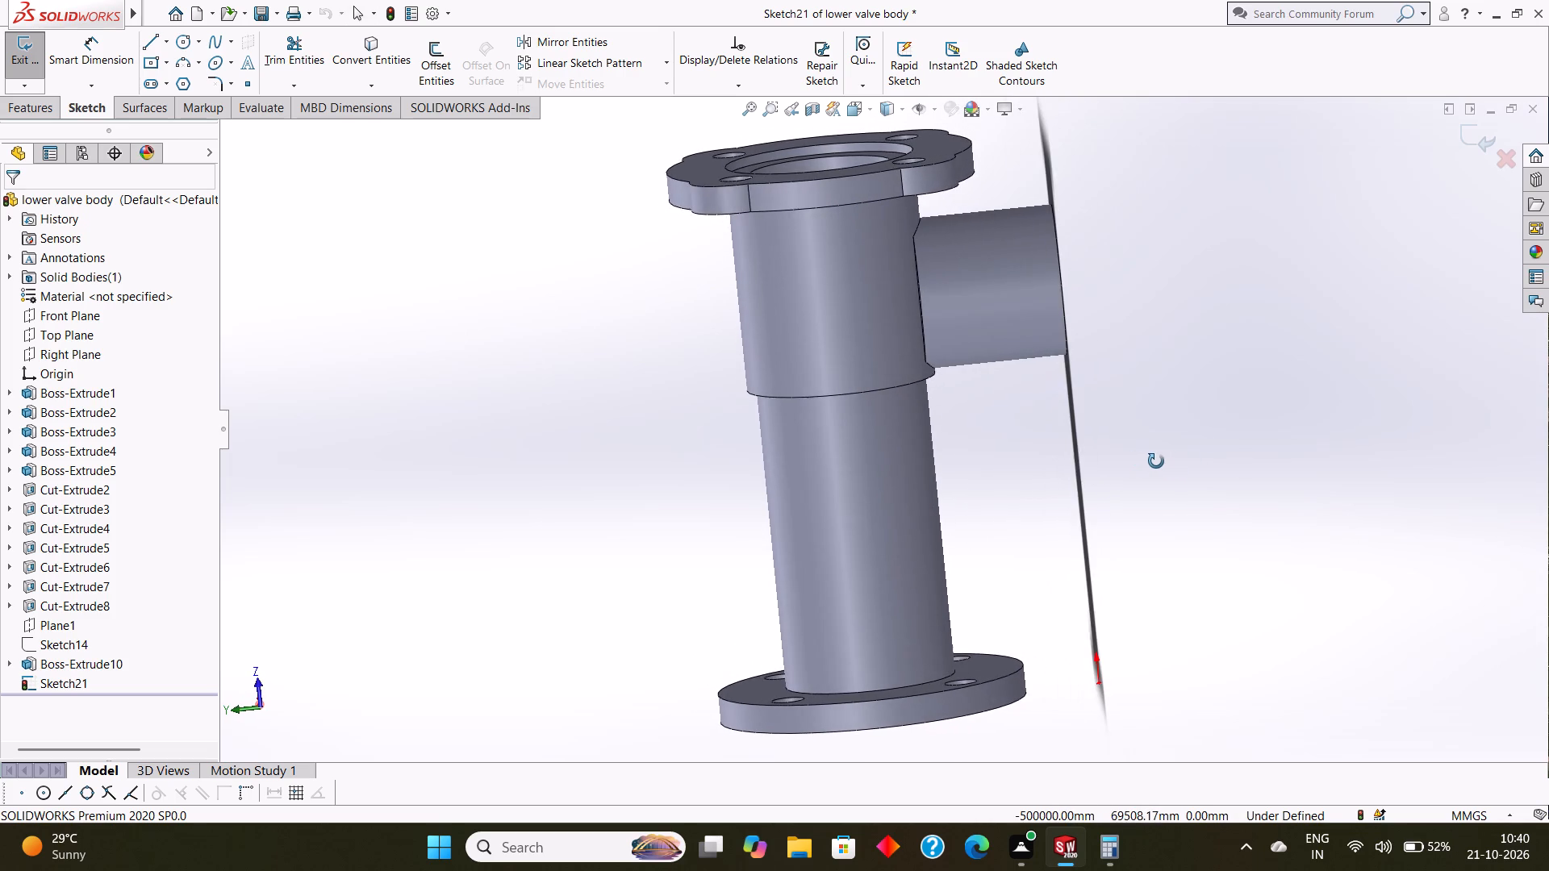
pyautogui.moveTo(1156, 461); pyautogui.dragTo(1157, 461, button='middle')
pyautogui.click(52, 641)
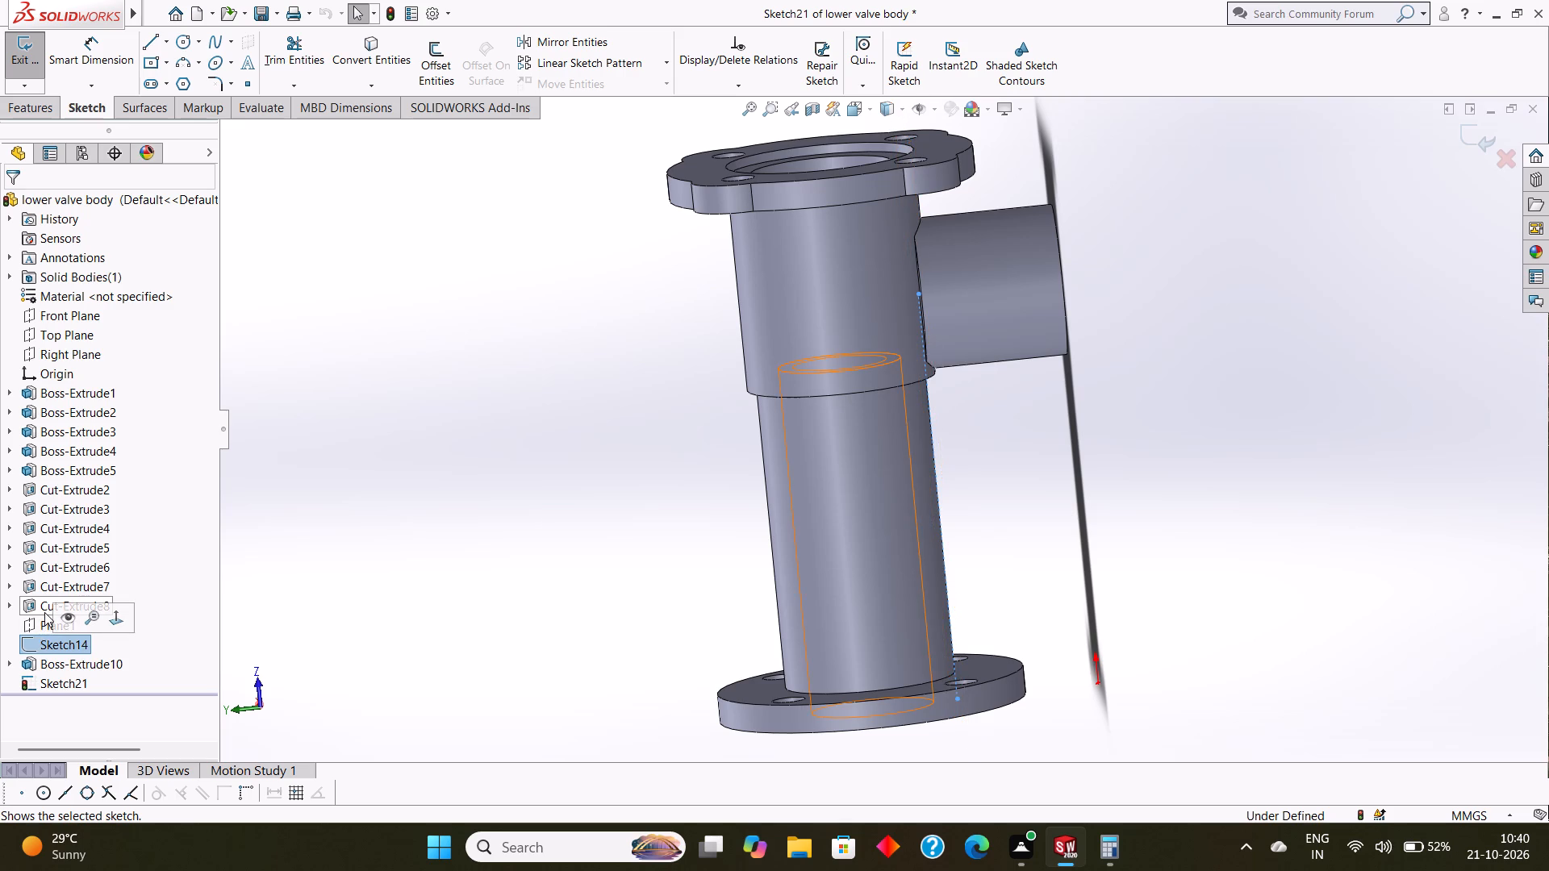
pyautogui.click(44, 609)
pyautogui.click(44, 627)
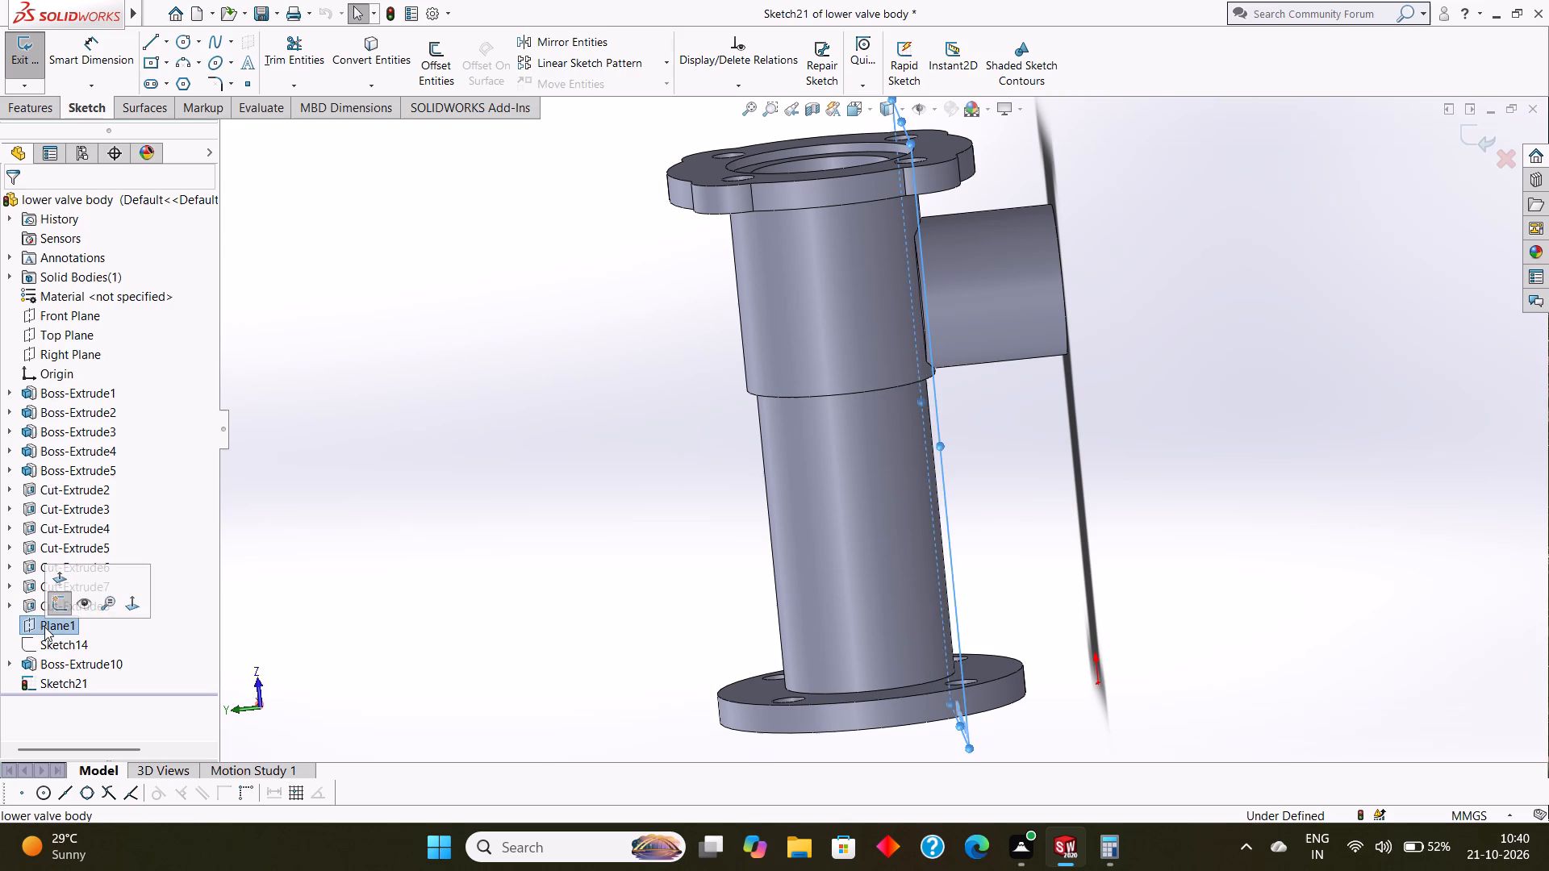
pyautogui.click(50, 637)
pyautogui.click(52, 640)
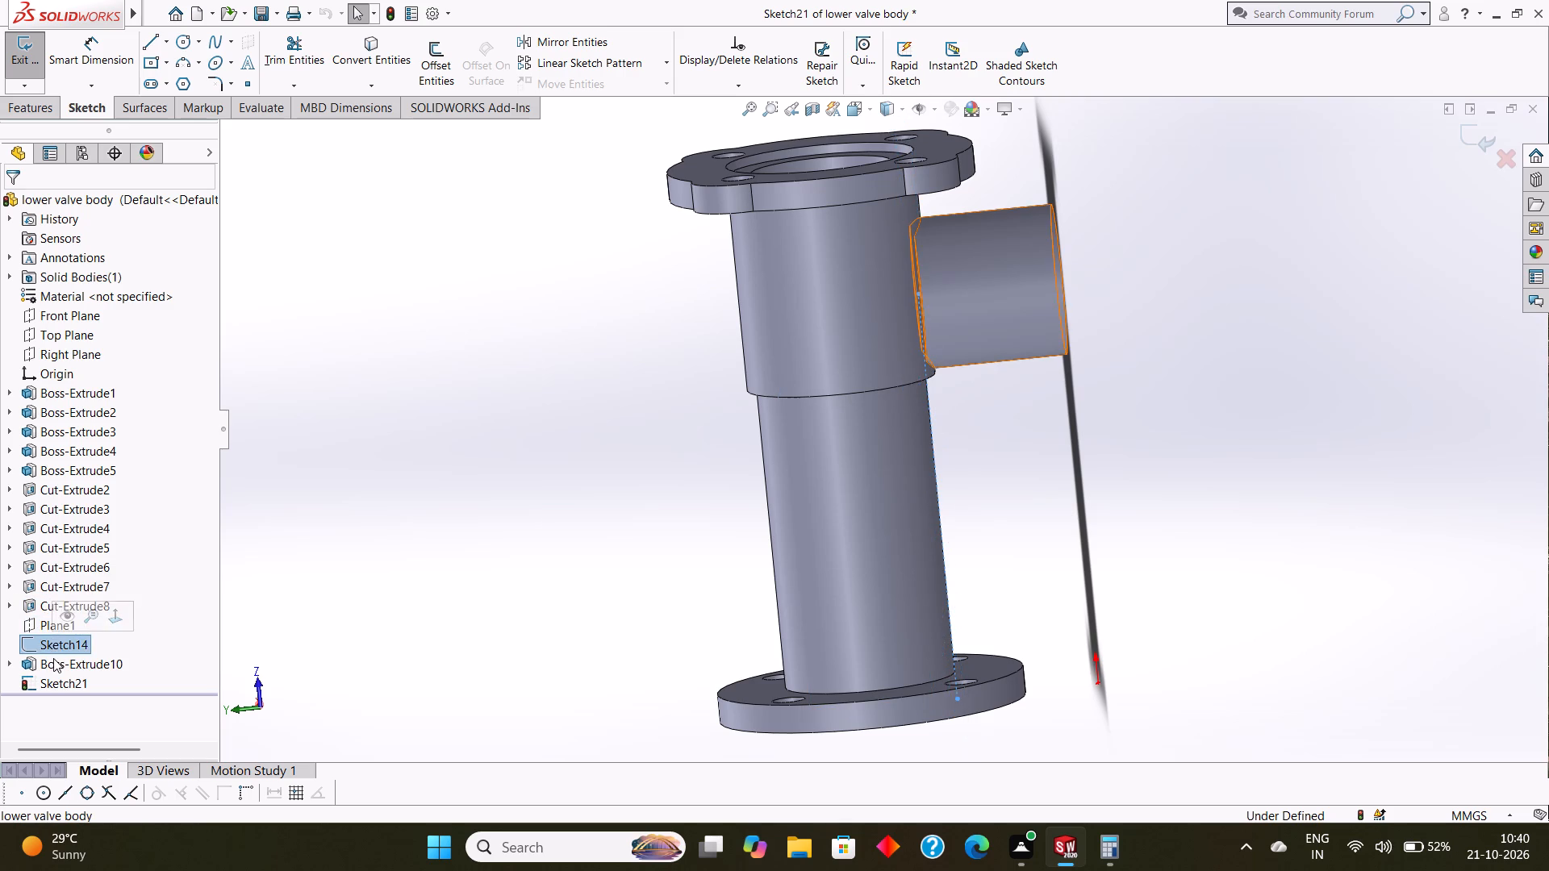
pyautogui.click(56, 661)
pyautogui.rightClick(59, 661)
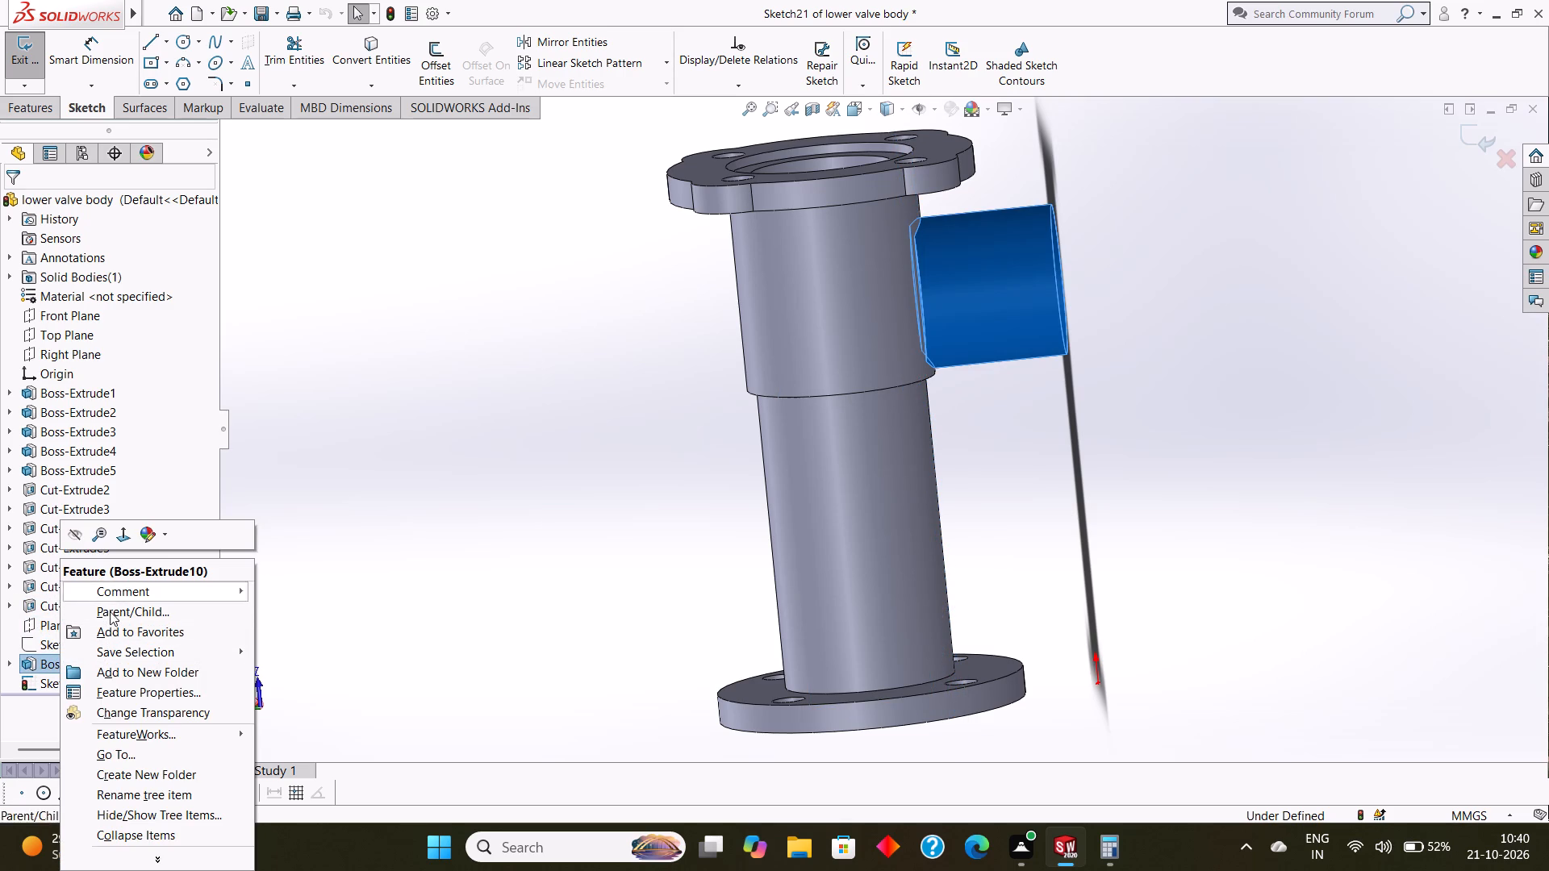
pyautogui.click(313, 265)
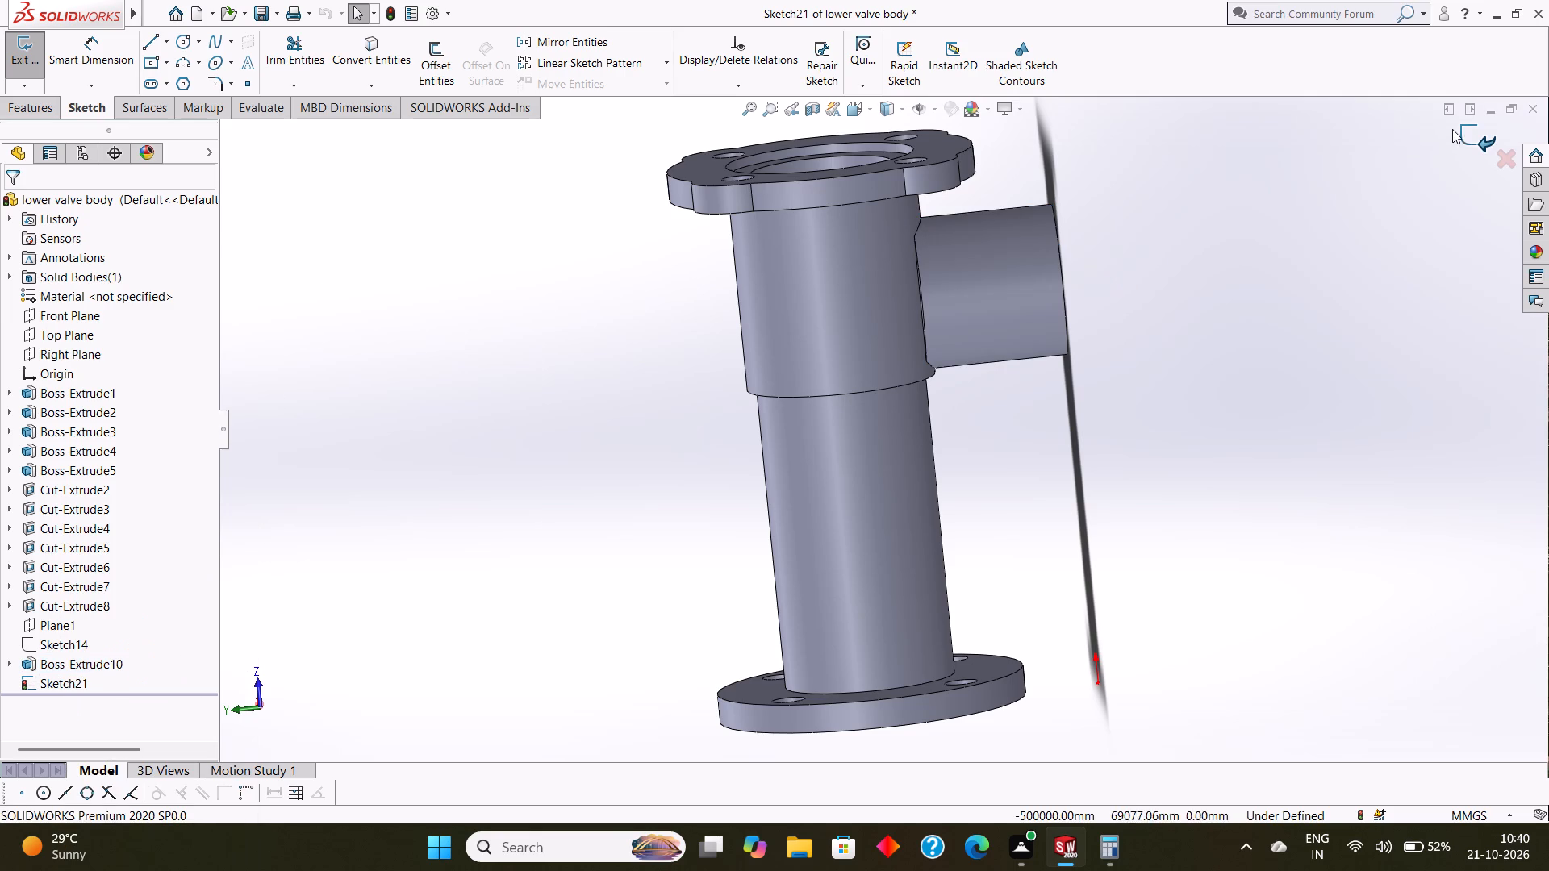
# Exit the empty flange sketch and delete Sketch14 together with its dependent side branch sketch and extrusion.
pyautogui.click(1455, 128)
pyautogui.click(56, 650)
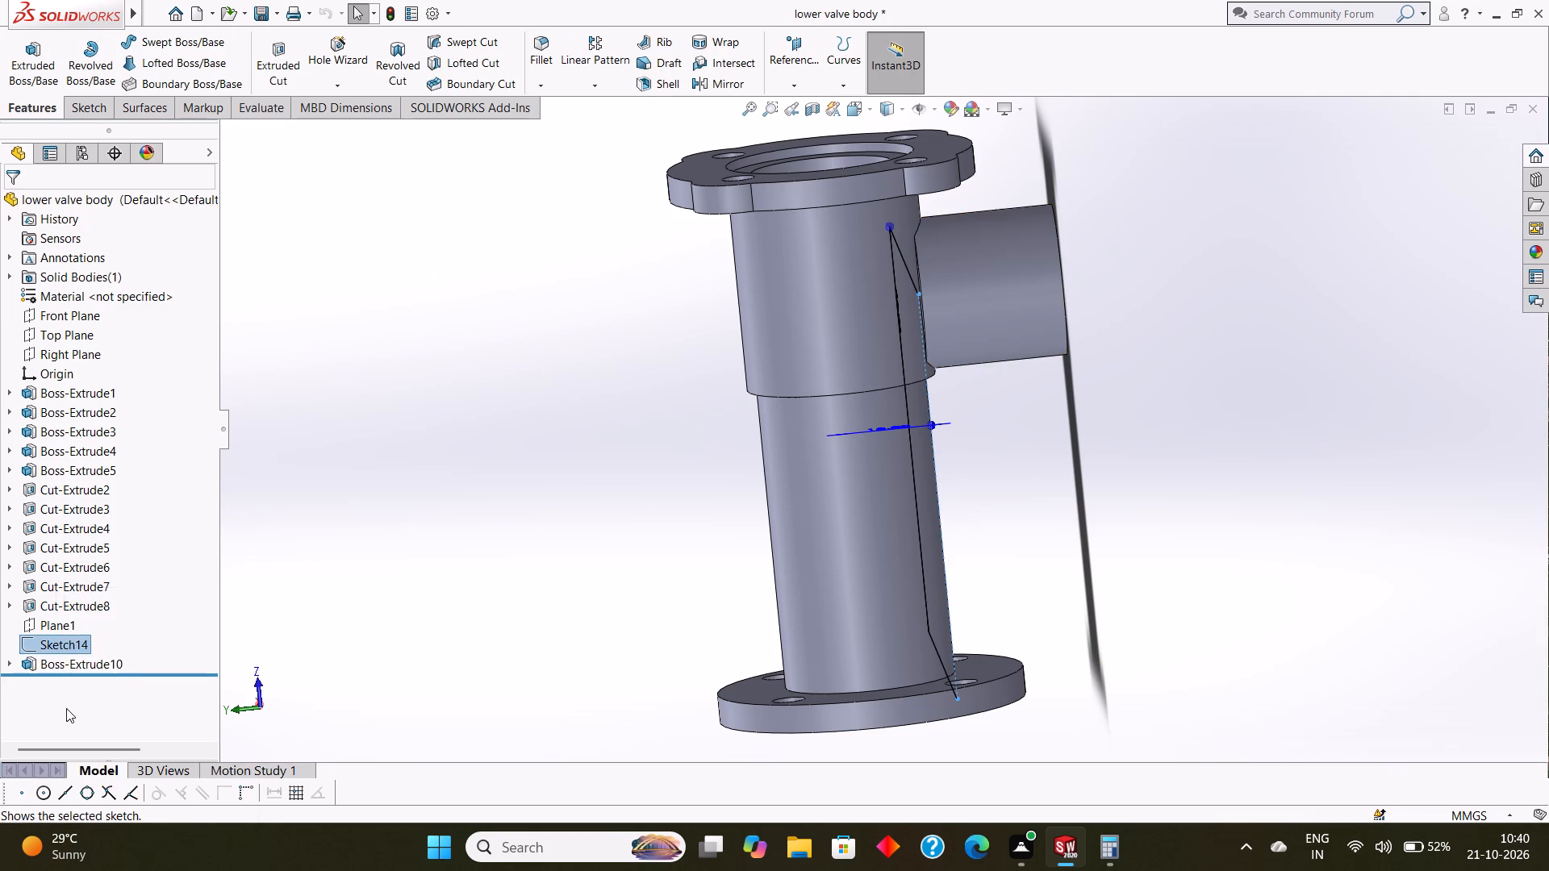
pyautogui.click(66, 713)
pyautogui.rightClick(65, 645)
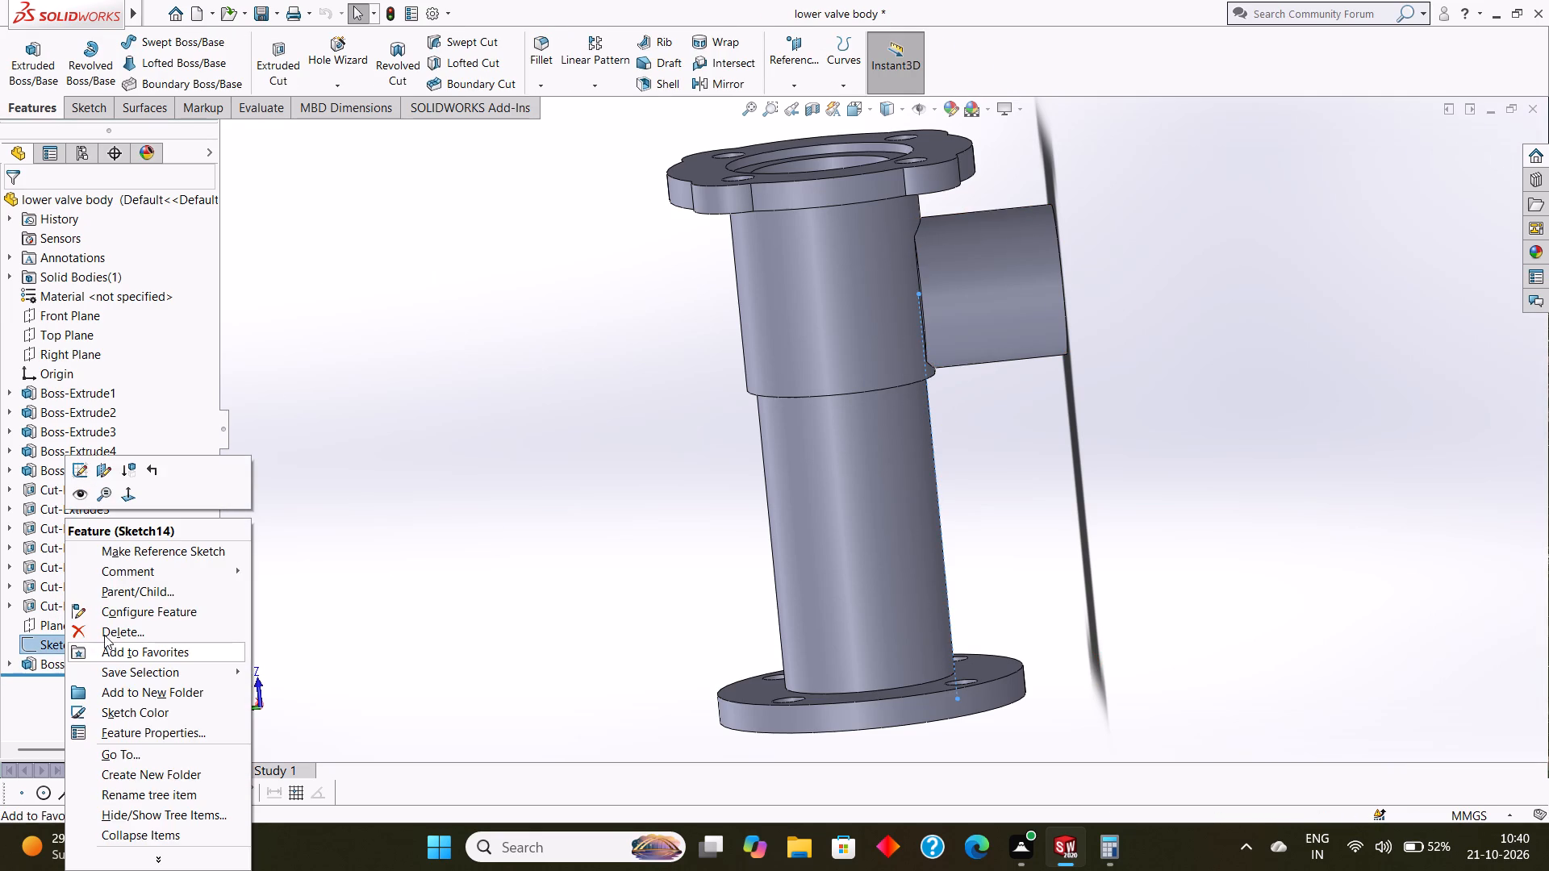
pyautogui.click(104, 633)
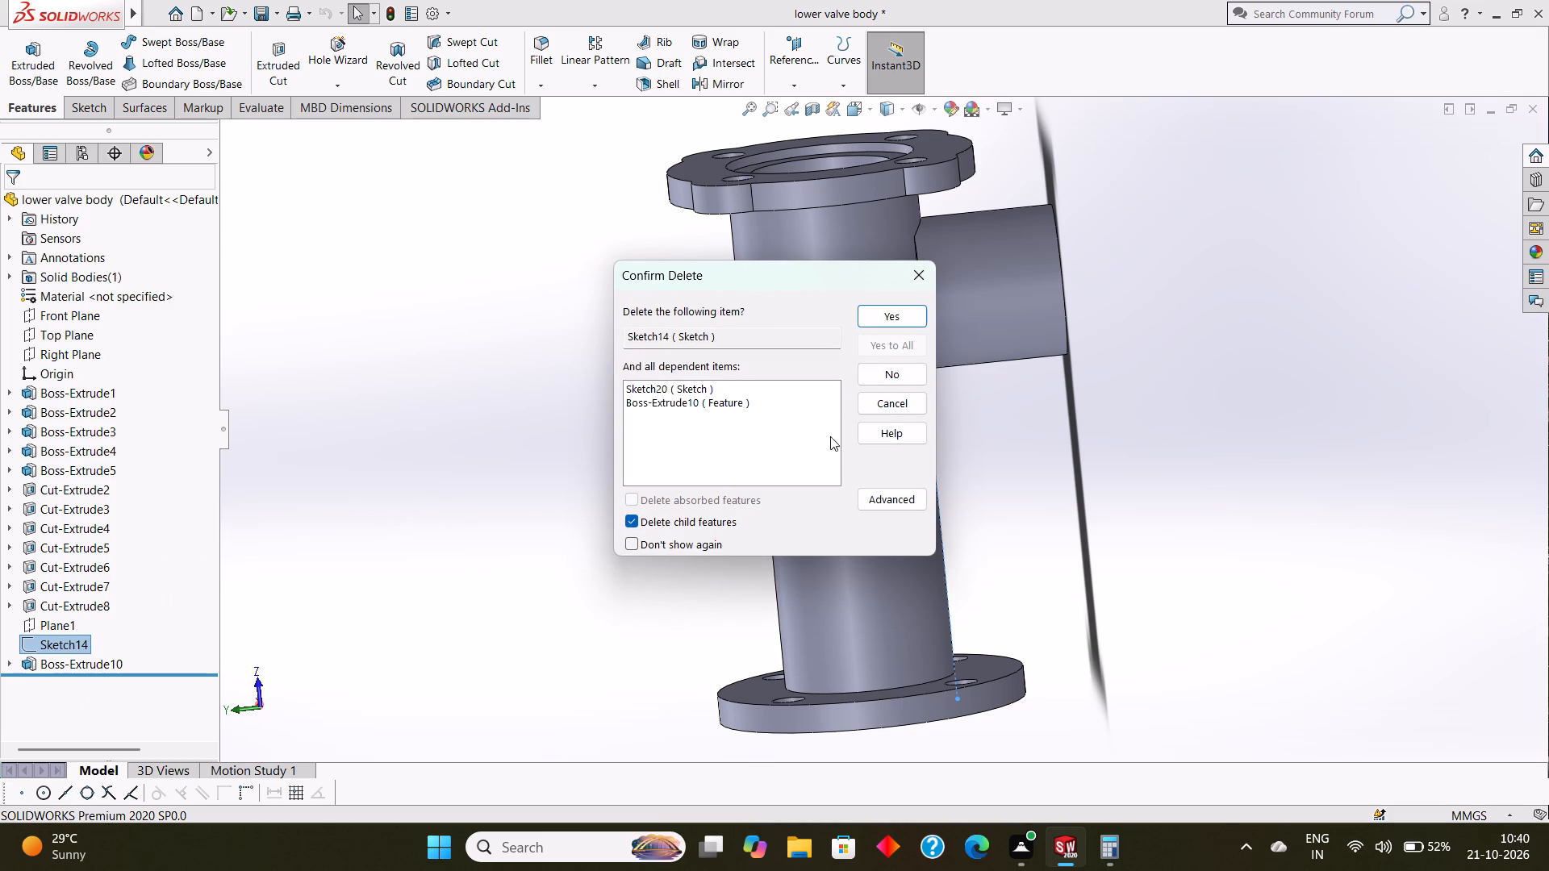
pyautogui.click(891, 319)
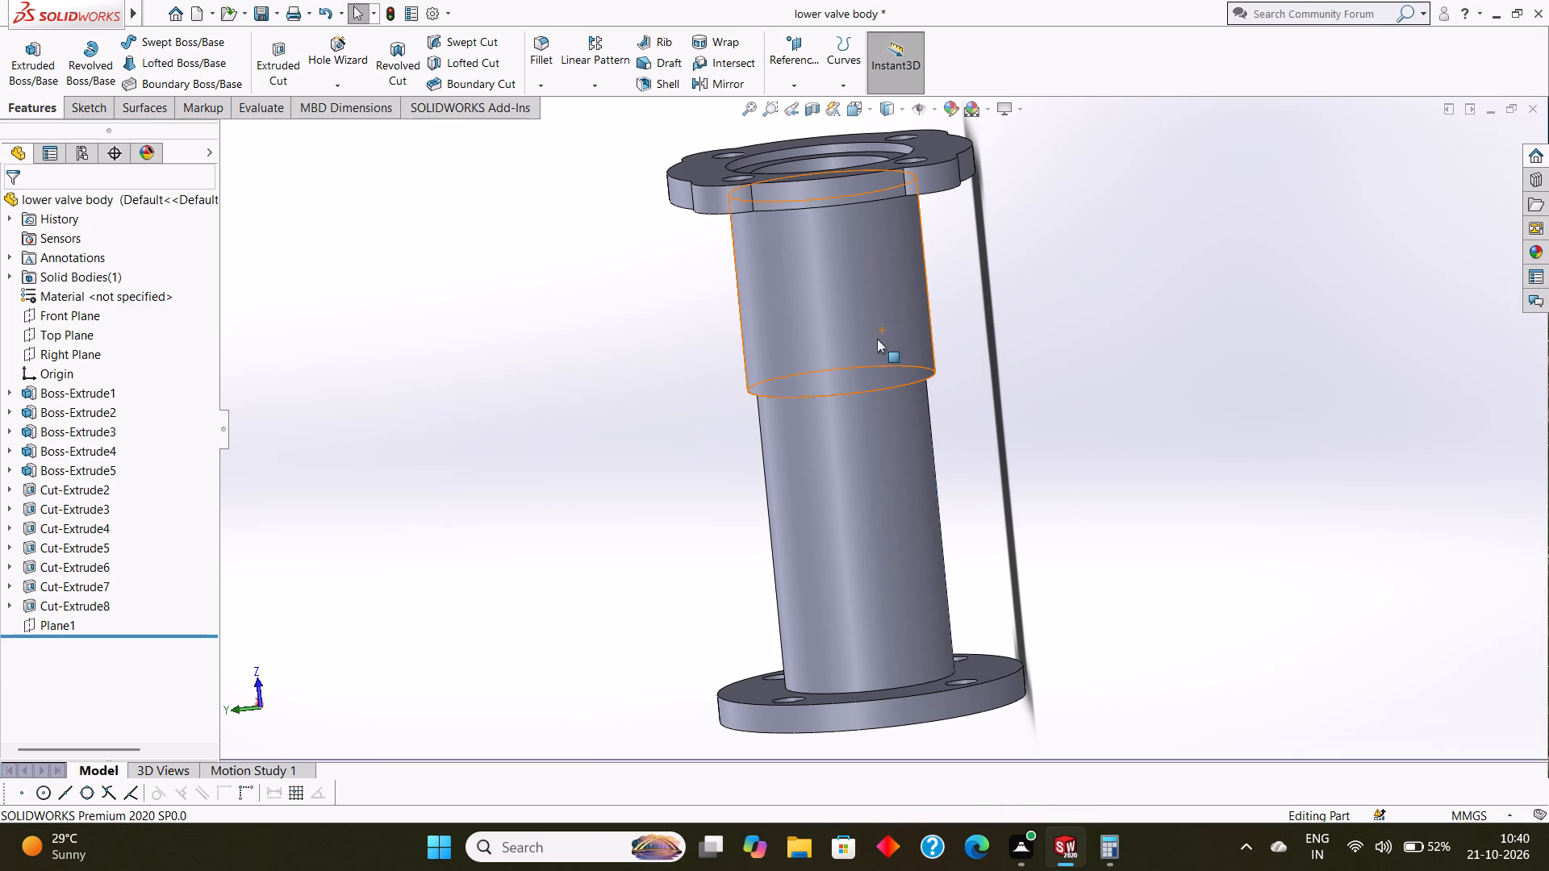
# Make Plane1 visible alongside the valve body.
pyautogui.click(534, 442)
pyautogui.moveTo(582, 439); pyautogui.dragTo(569, 438, button='middle')
pyautogui.click(52, 627)
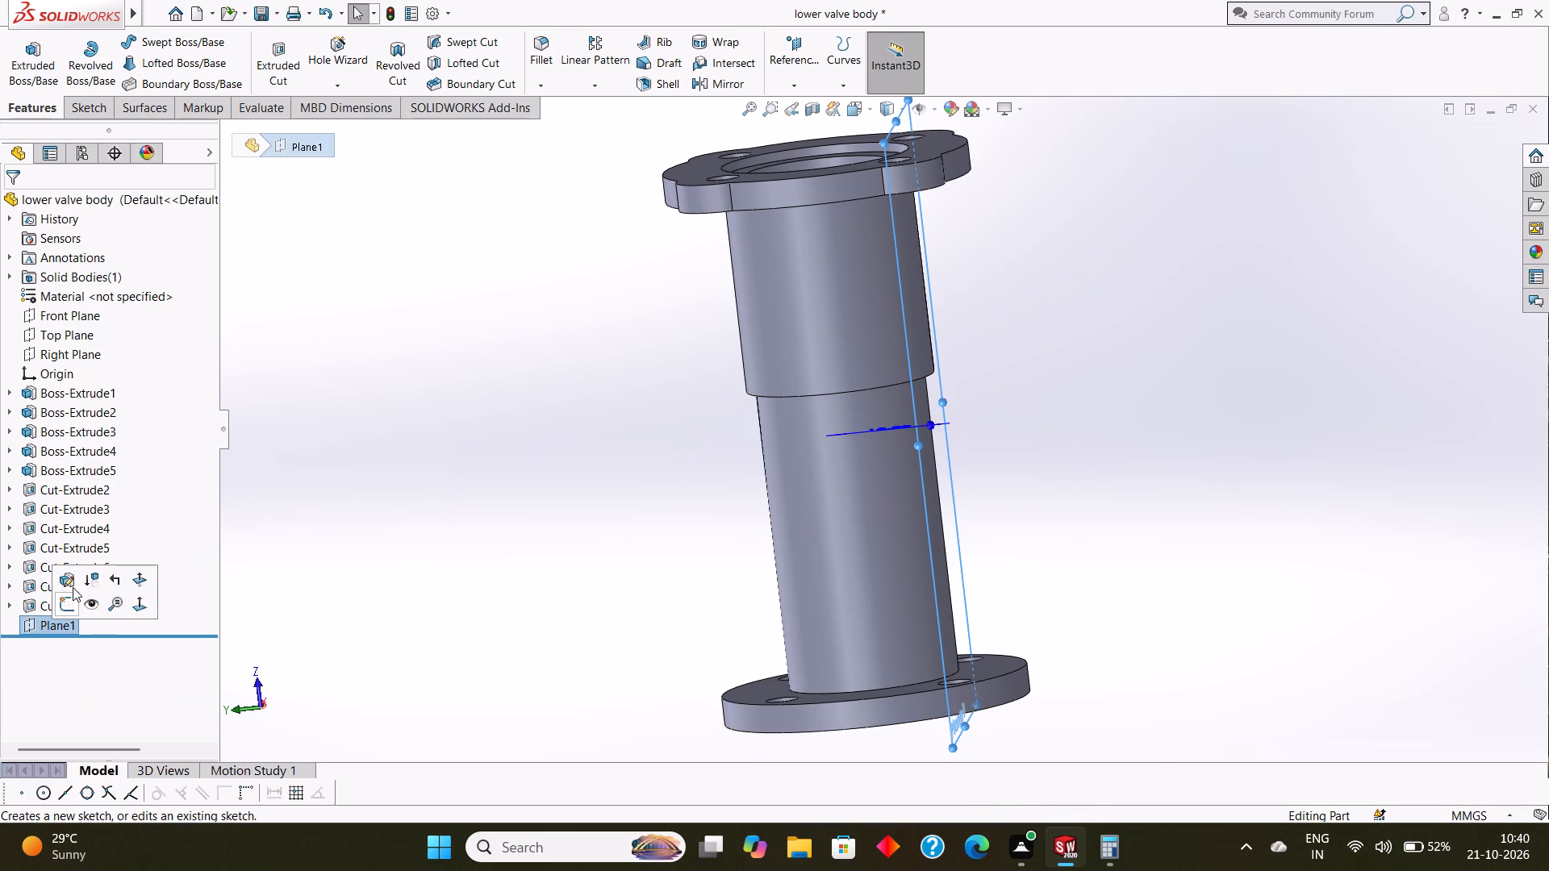
pyautogui.click(85, 602)
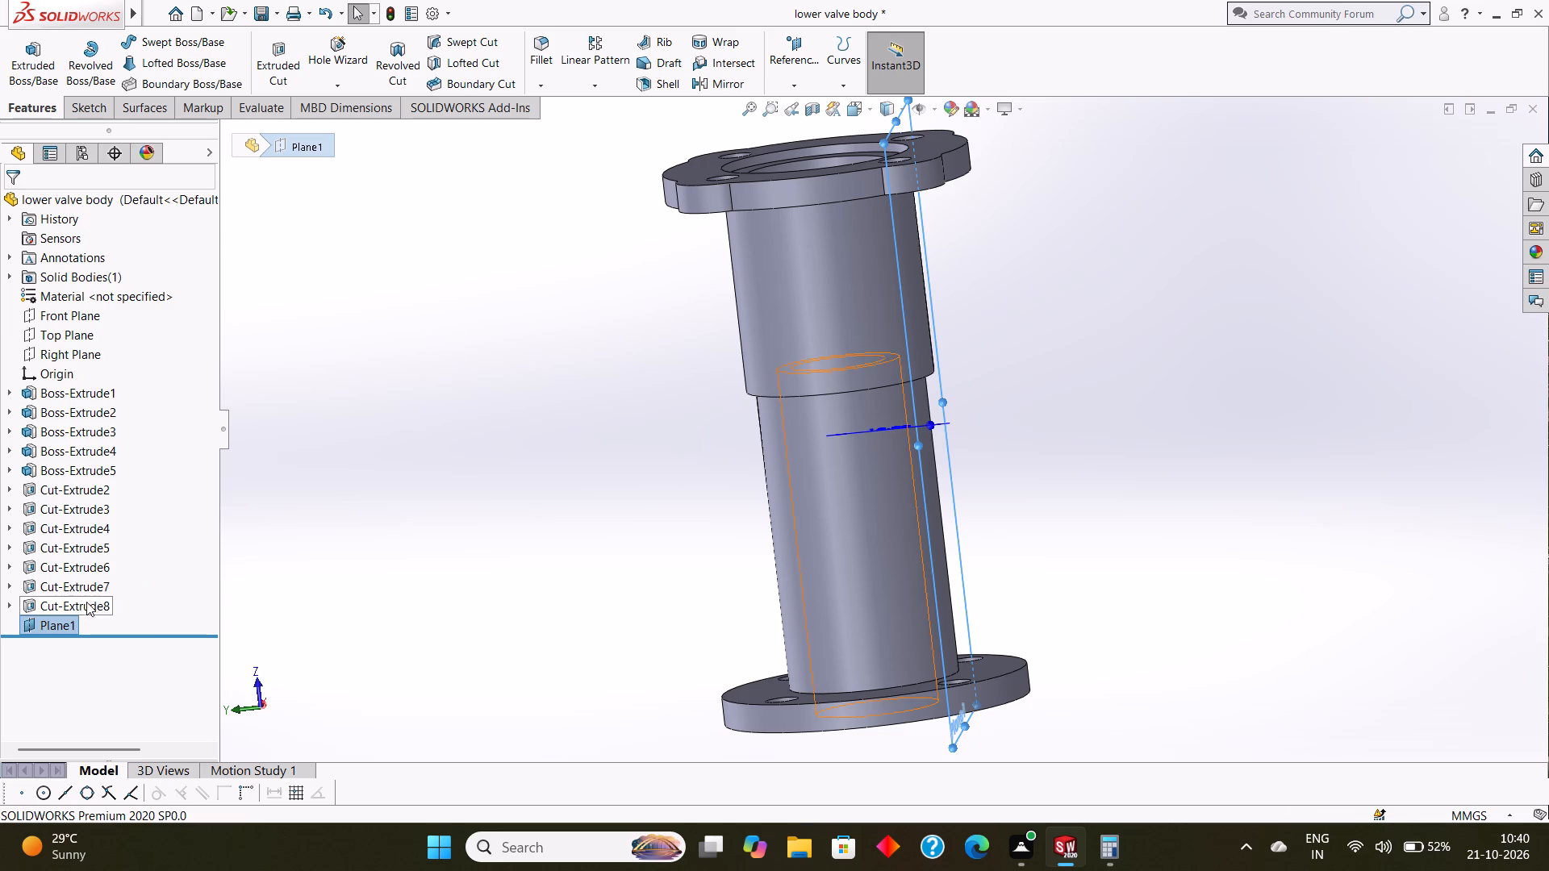
# Start a new sketch on Plane1 and face the sketch plane.
pyautogui.moveTo(380, 540); pyautogui.dragTo(400, 486, button='middle')
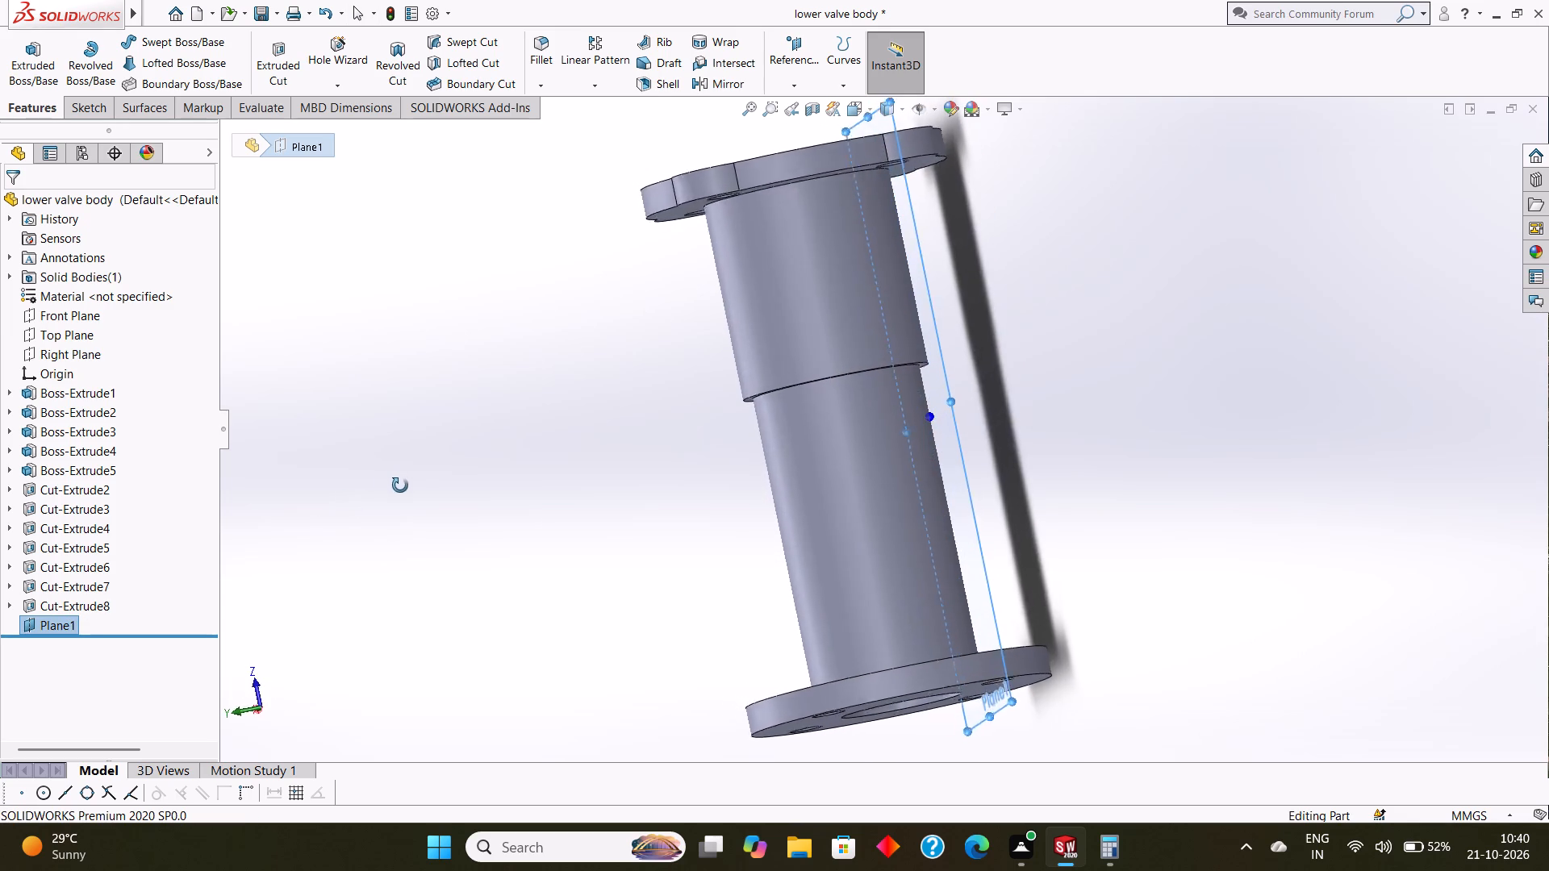
pyautogui.moveTo(400, 486); pyautogui.dragTo(313, 605, button='middle')
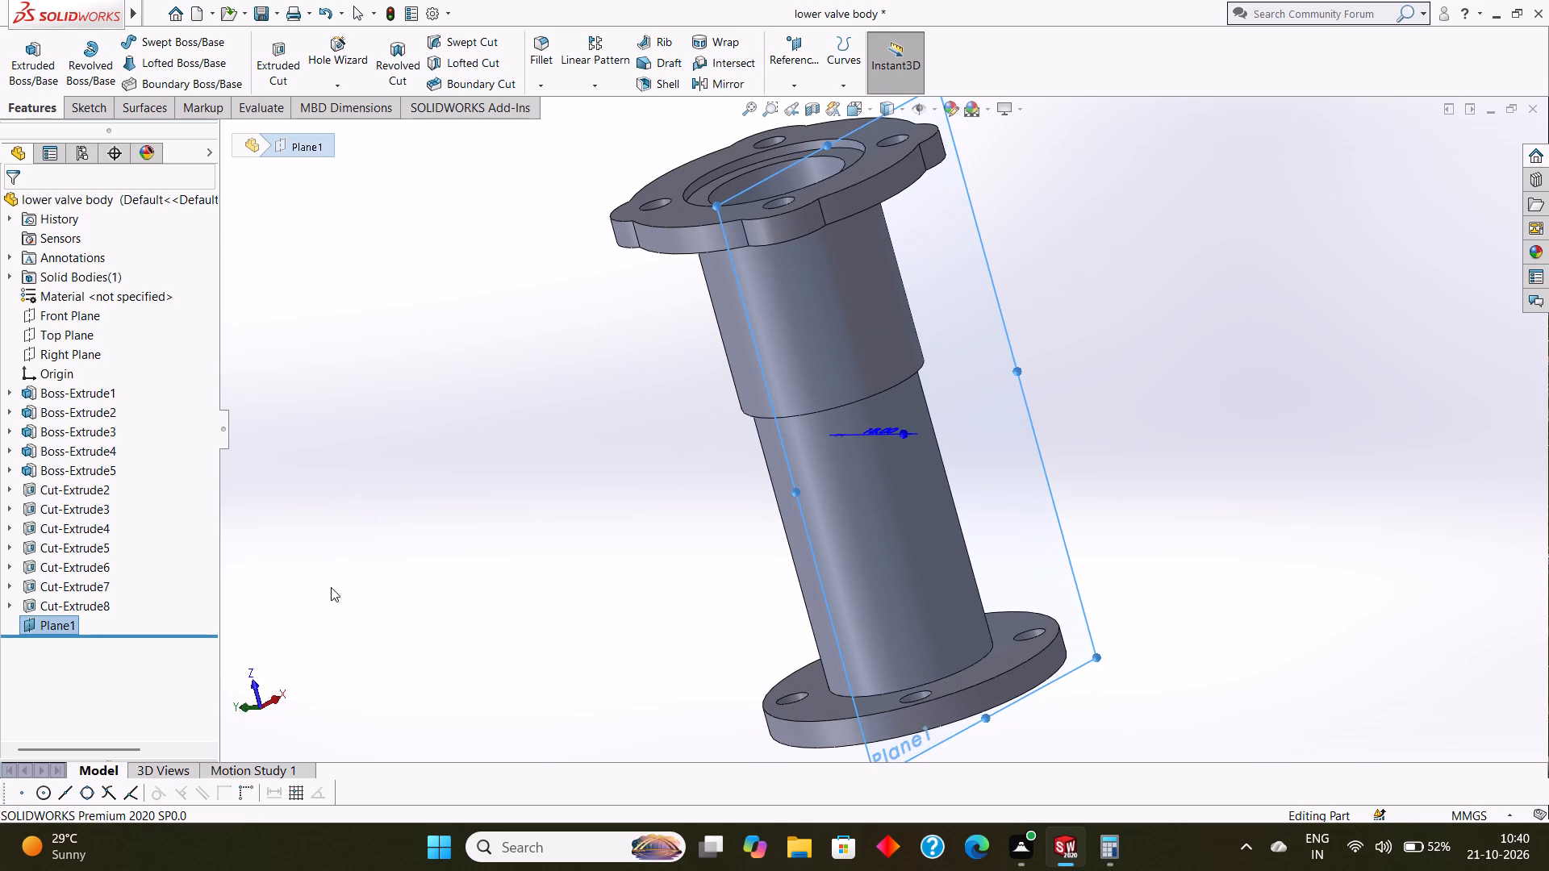
pyautogui.moveTo(411, 549); pyautogui.dragTo(456, 544, button='middle')
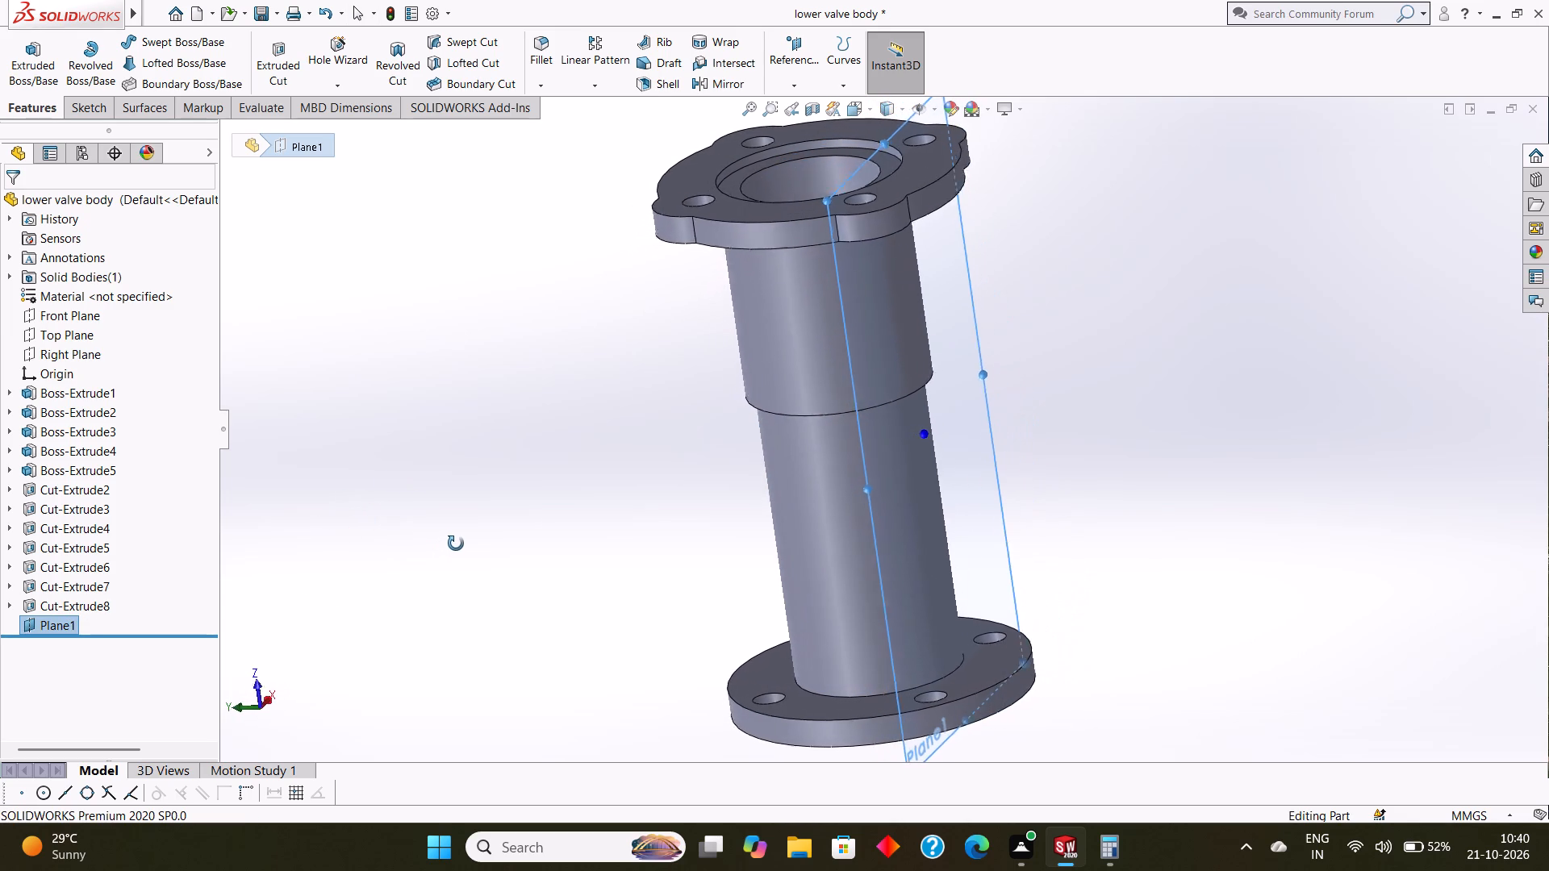
pyautogui.moveTo(456, 544); pyautogui.dragTo(457, 543, button='middle')
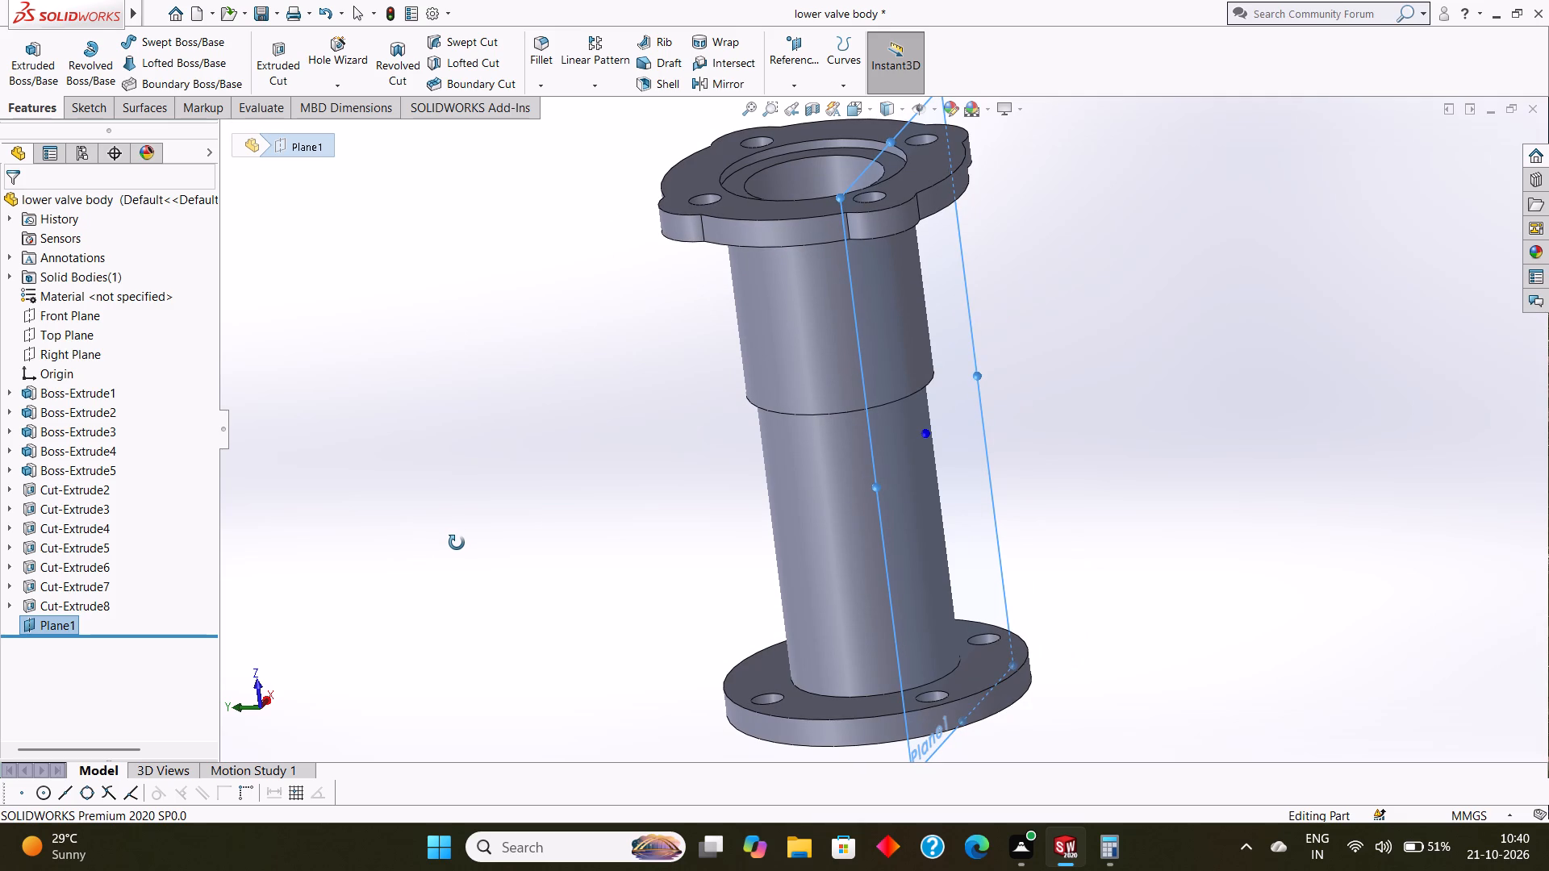
pyautogui.moveTo(457, 543); pyautogui.dragTo(455, 543, button='middle')
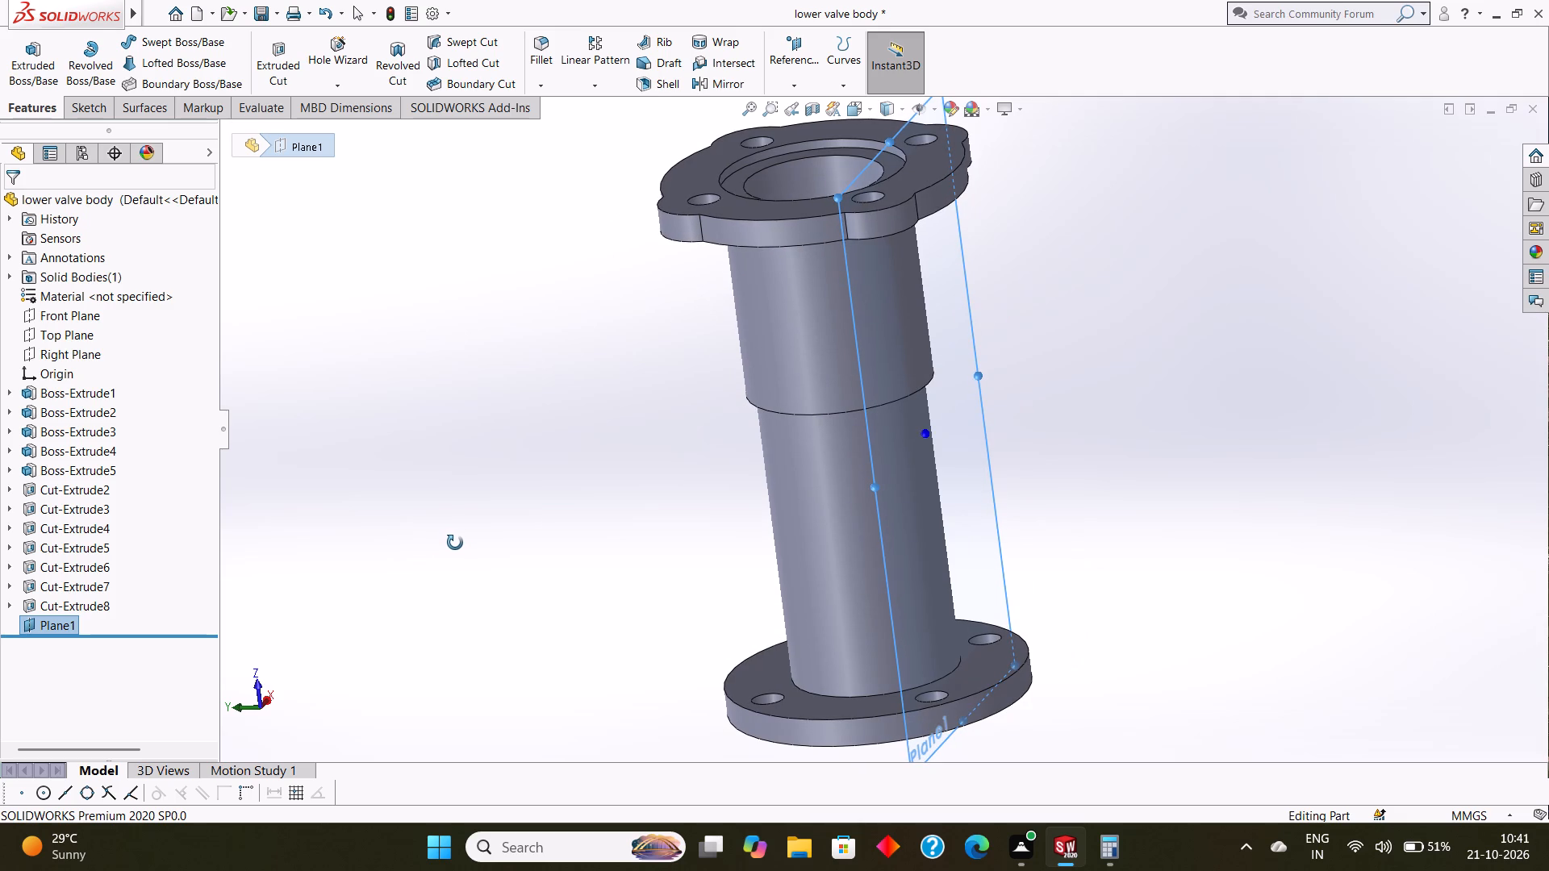
pyautogui.moveTo(455, 543); pyautogui.dragTo(433, 531, button='middle')
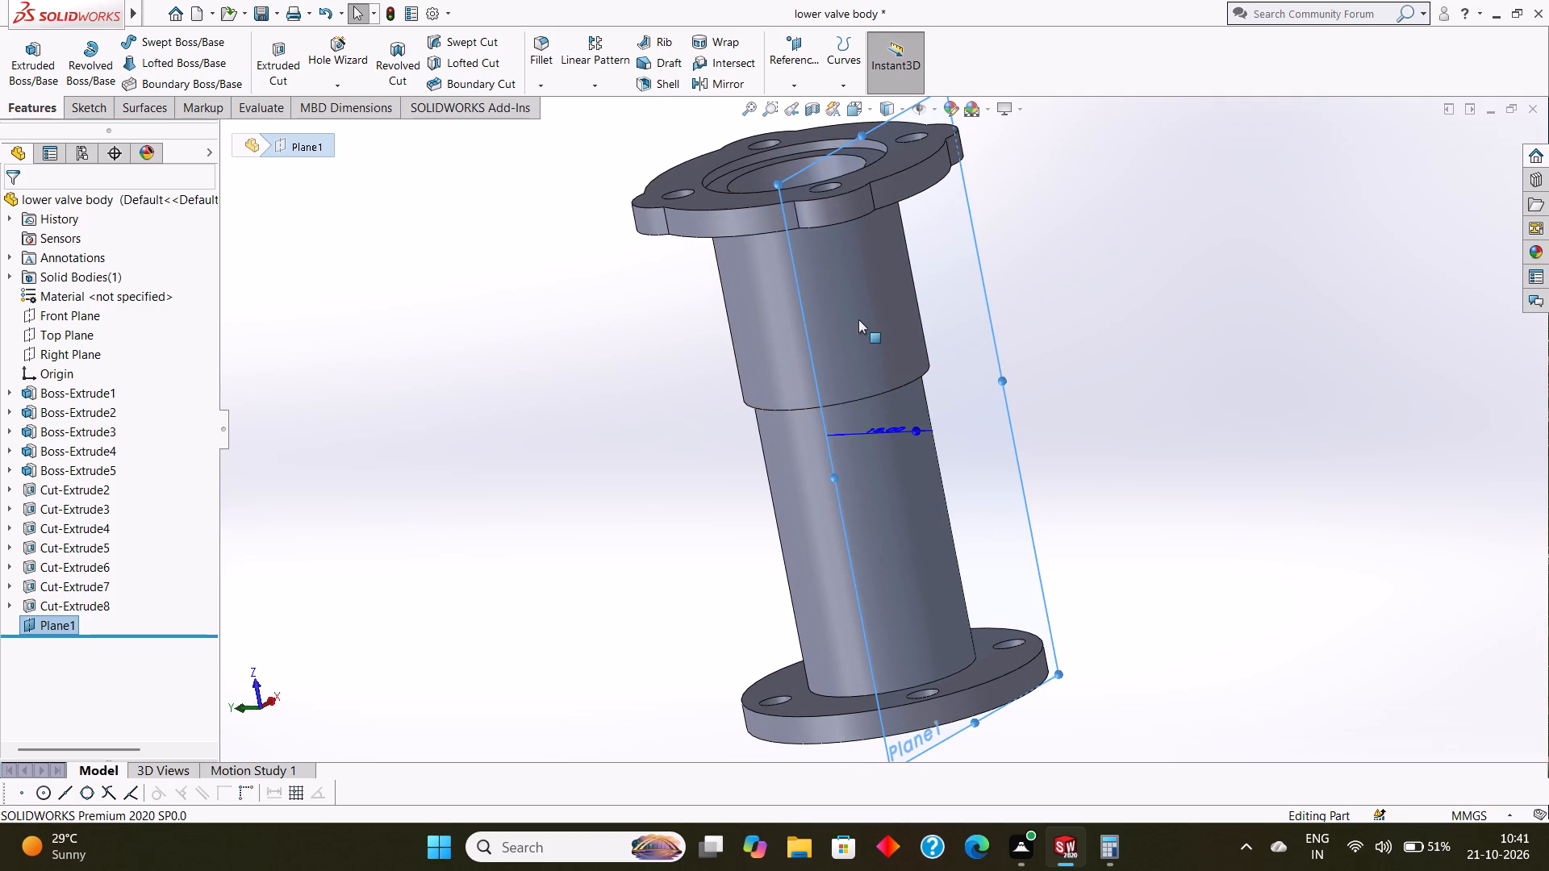
pyautogui.click(938, 259)
pyautogui.click(1014, 214)
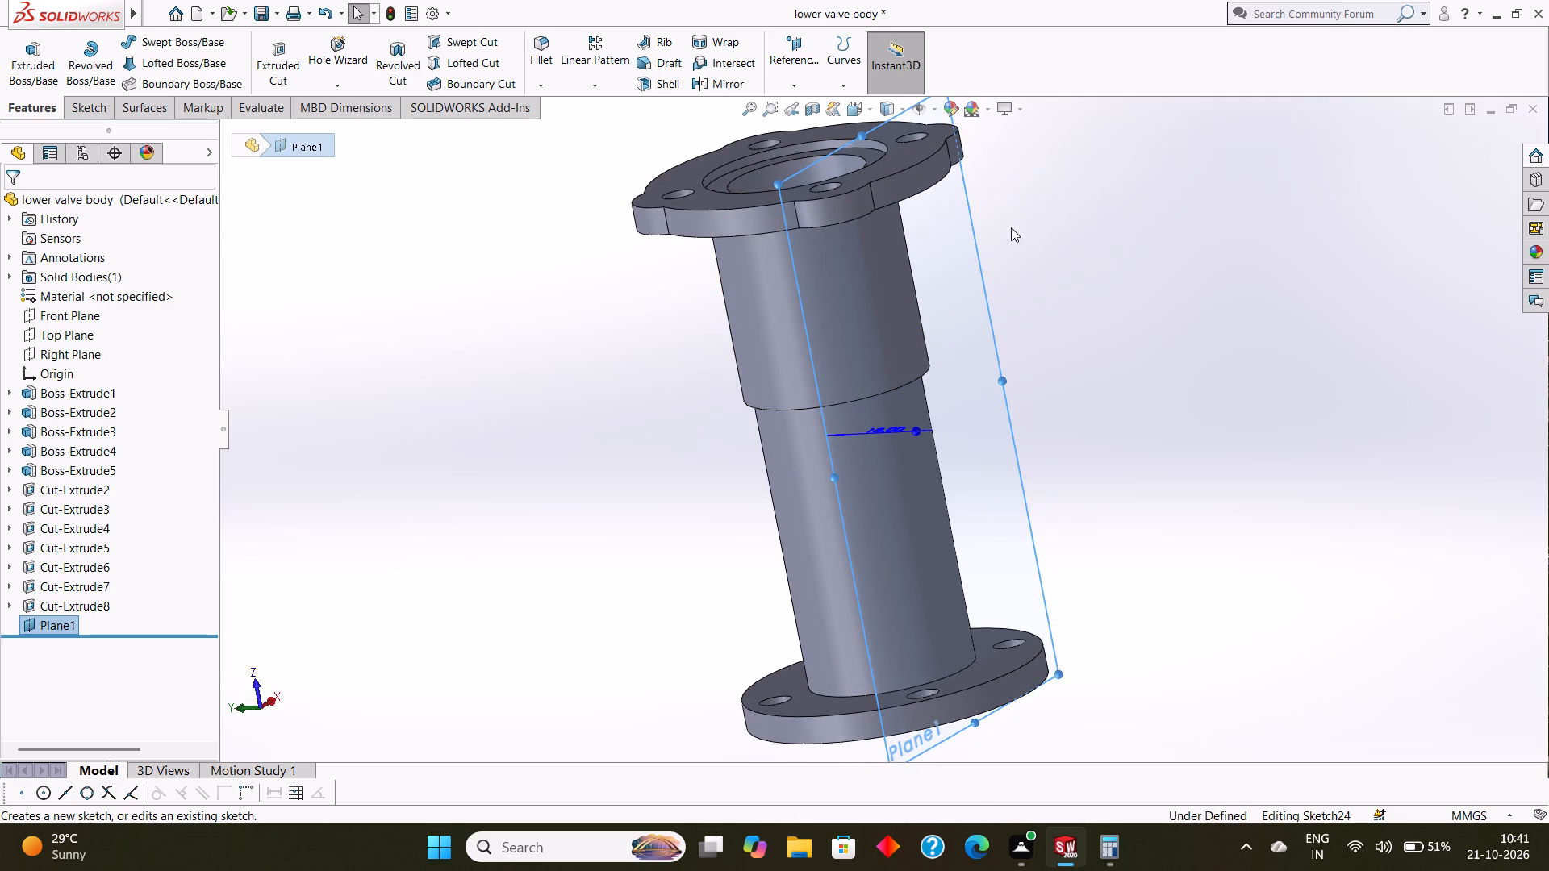
pyautogui.hotkey('ctrl', '8')
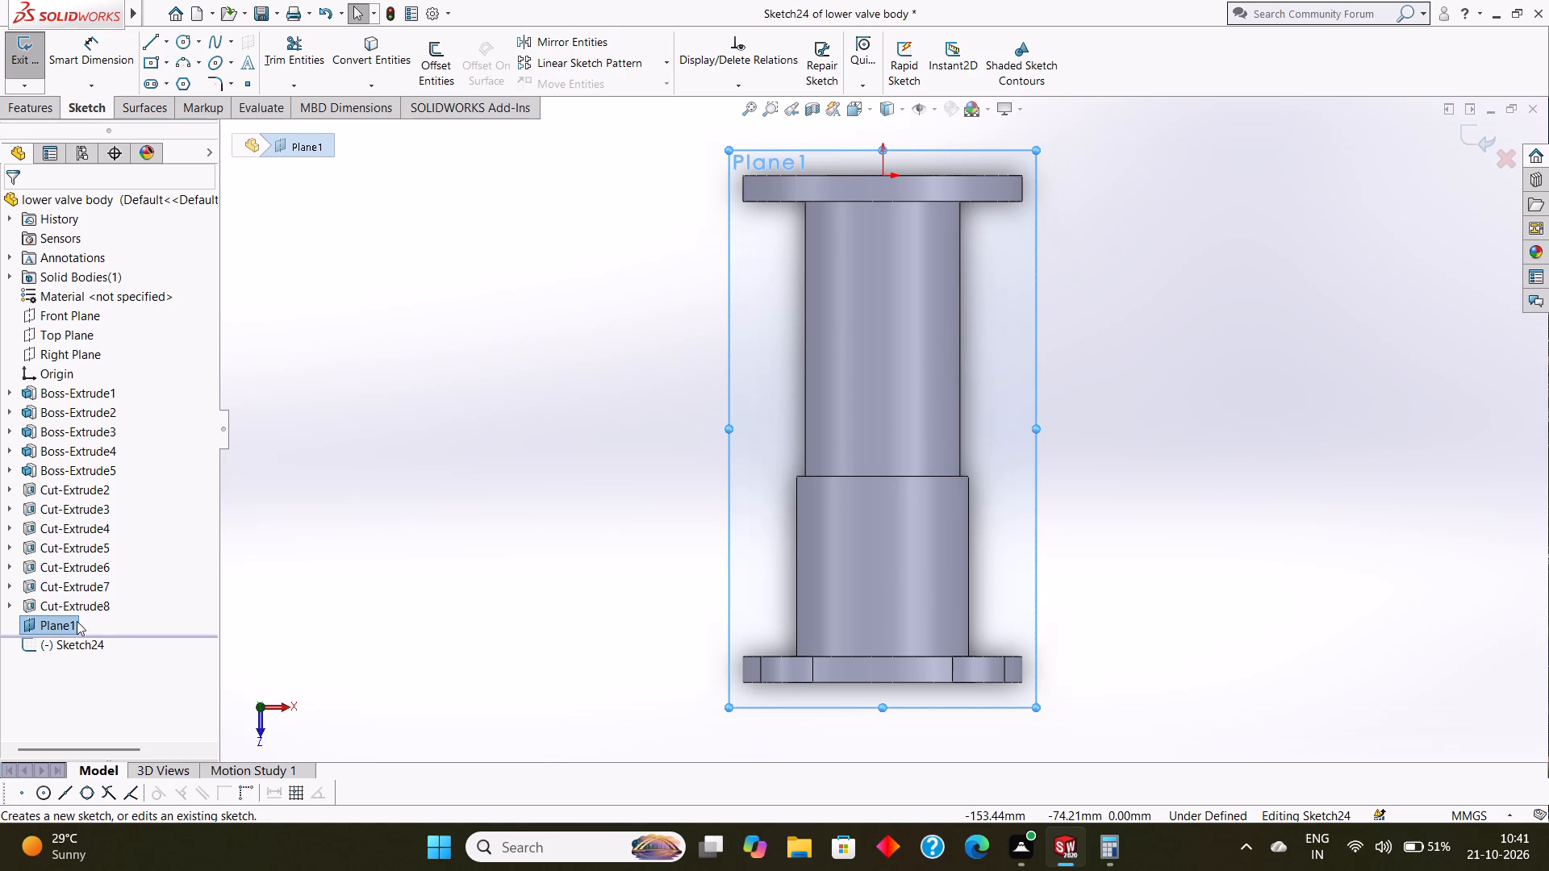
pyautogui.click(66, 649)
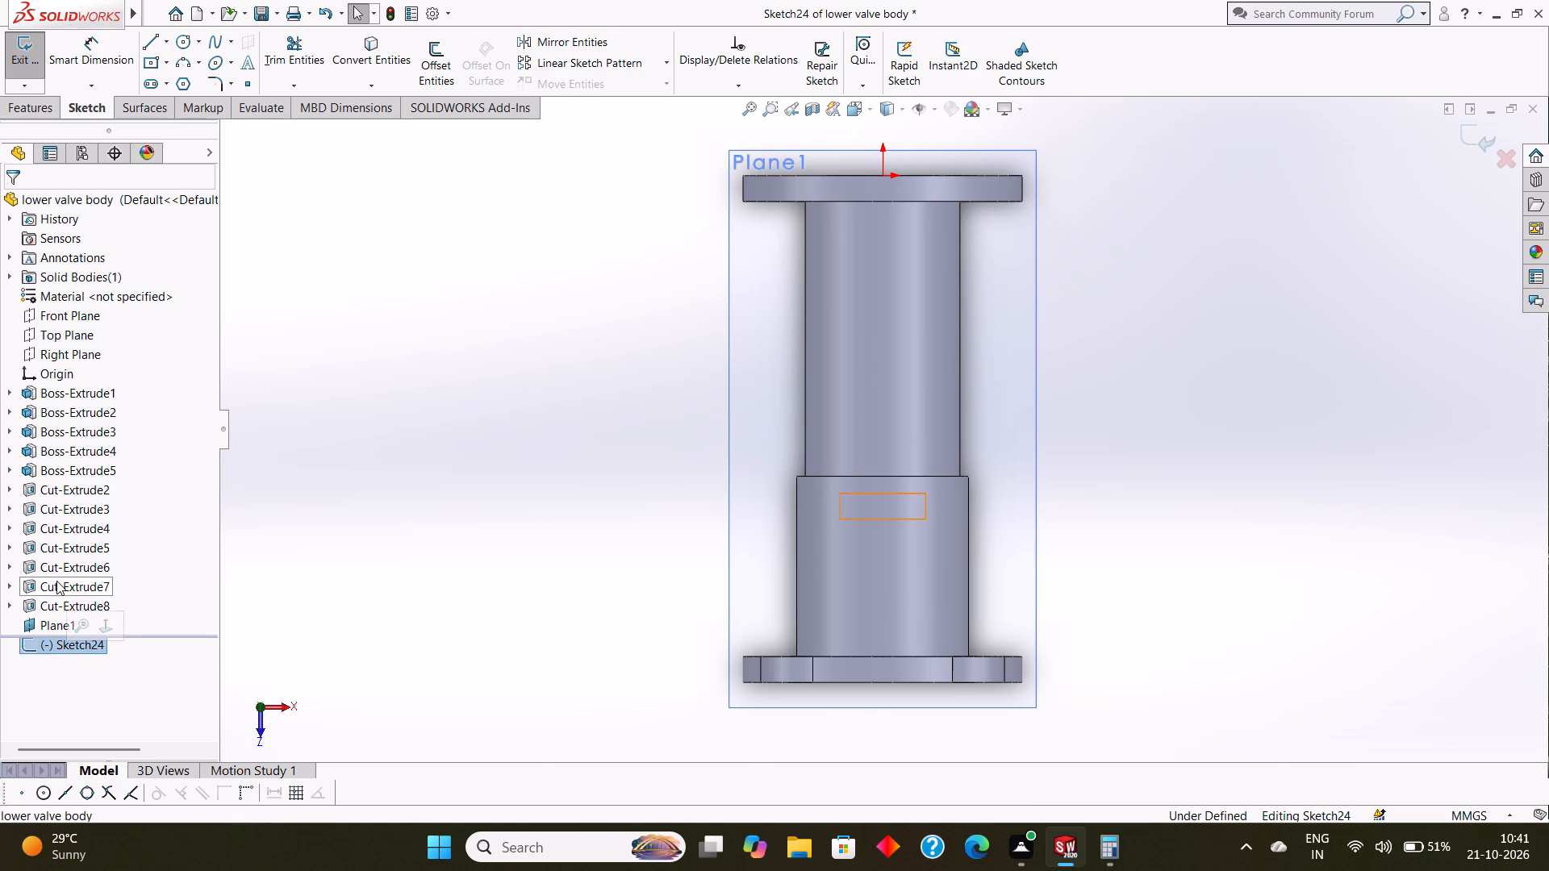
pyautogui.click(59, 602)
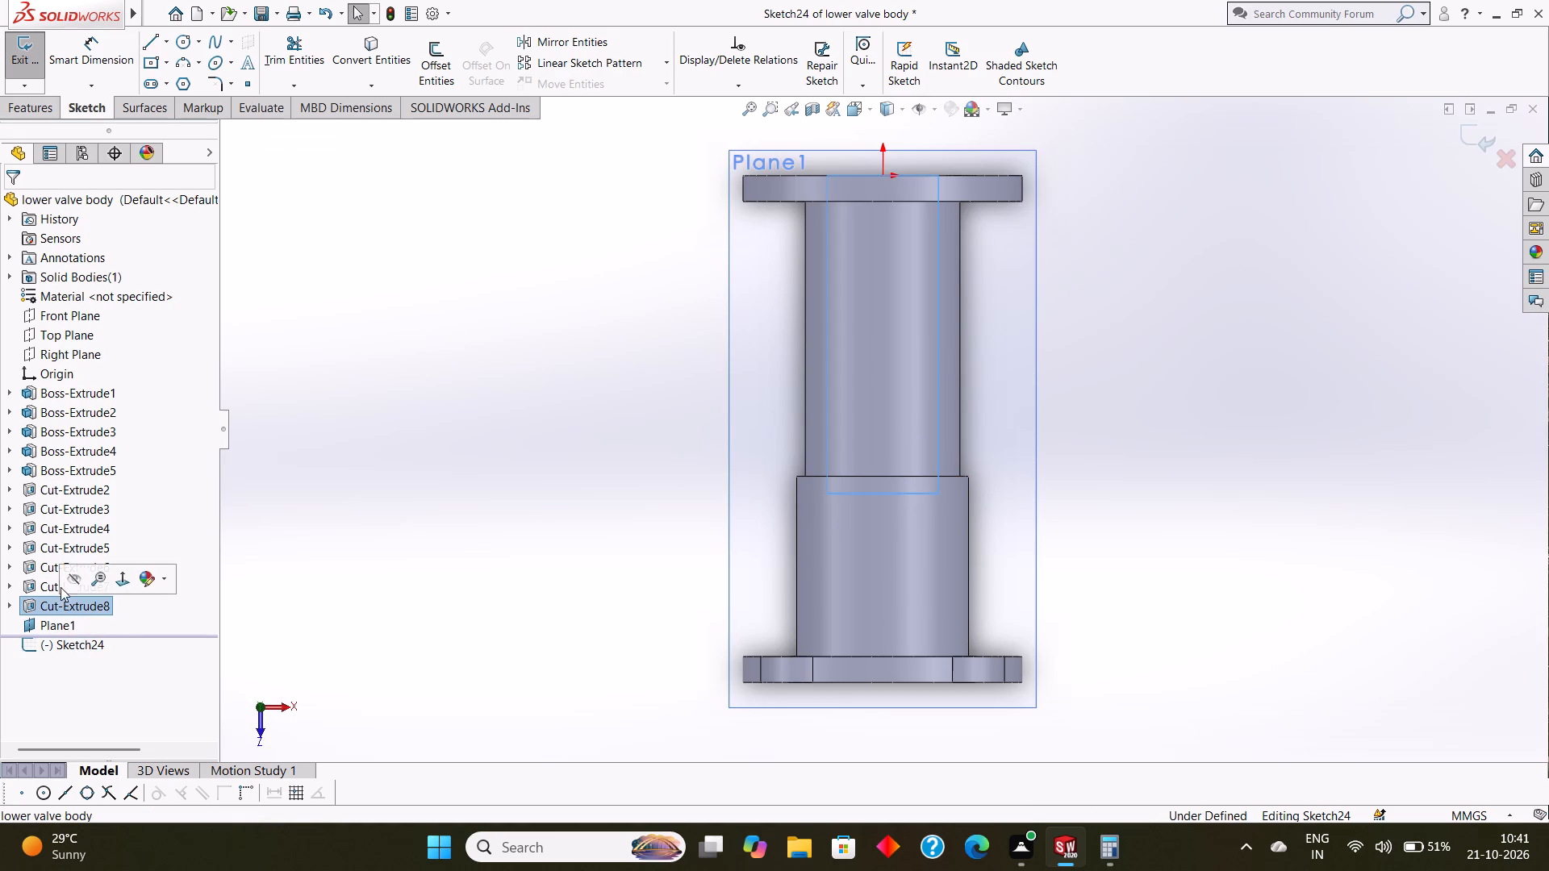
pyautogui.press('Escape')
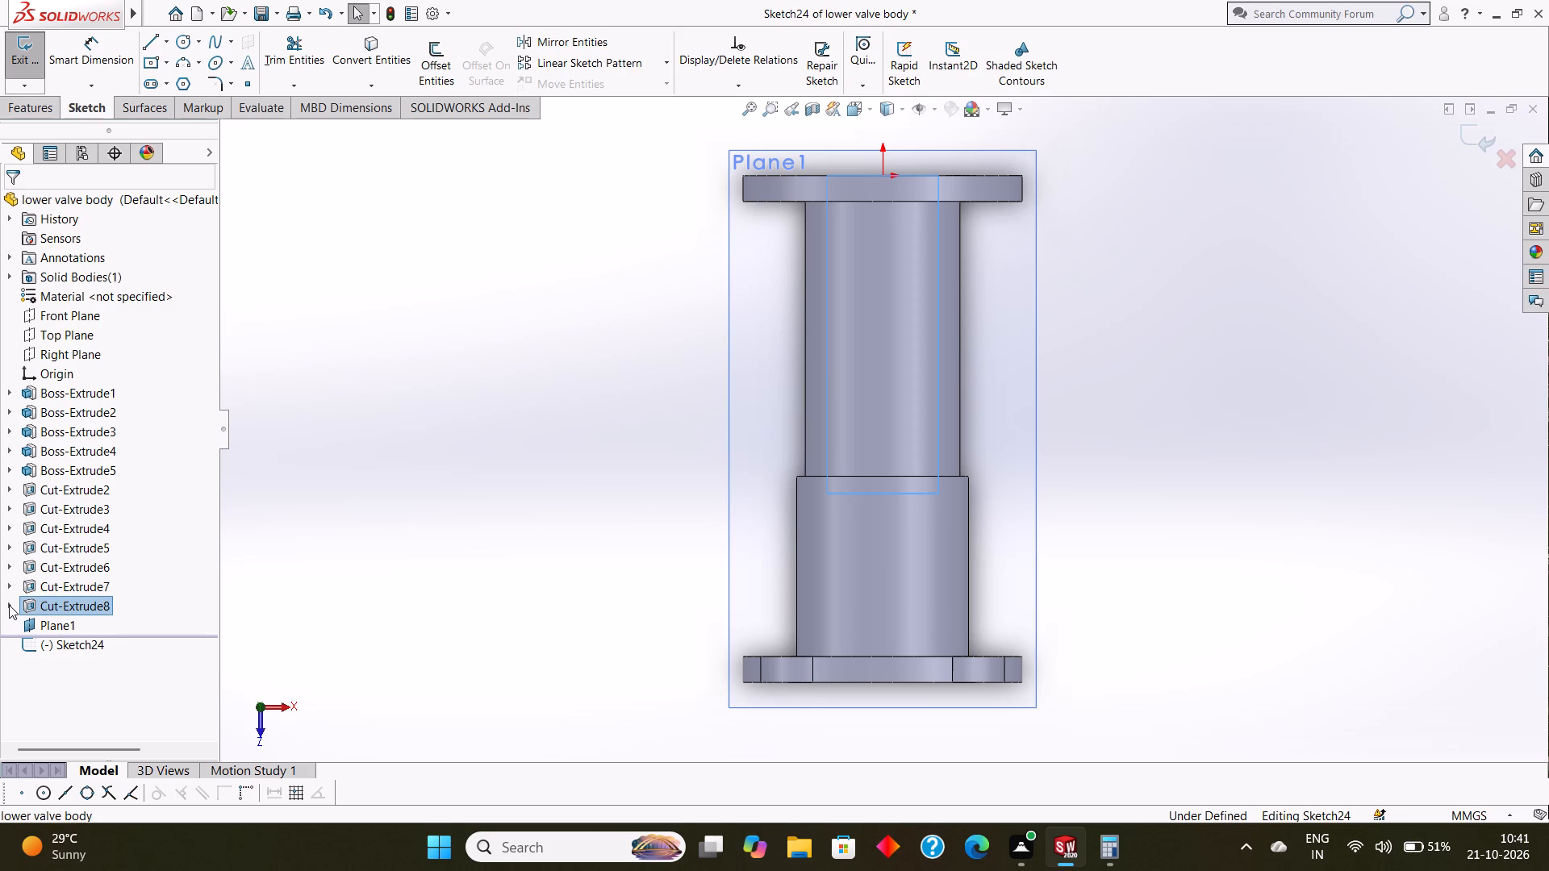
# Check which sketch Cut-Extrude8 is built from.
pyautogui.click(9, 605)
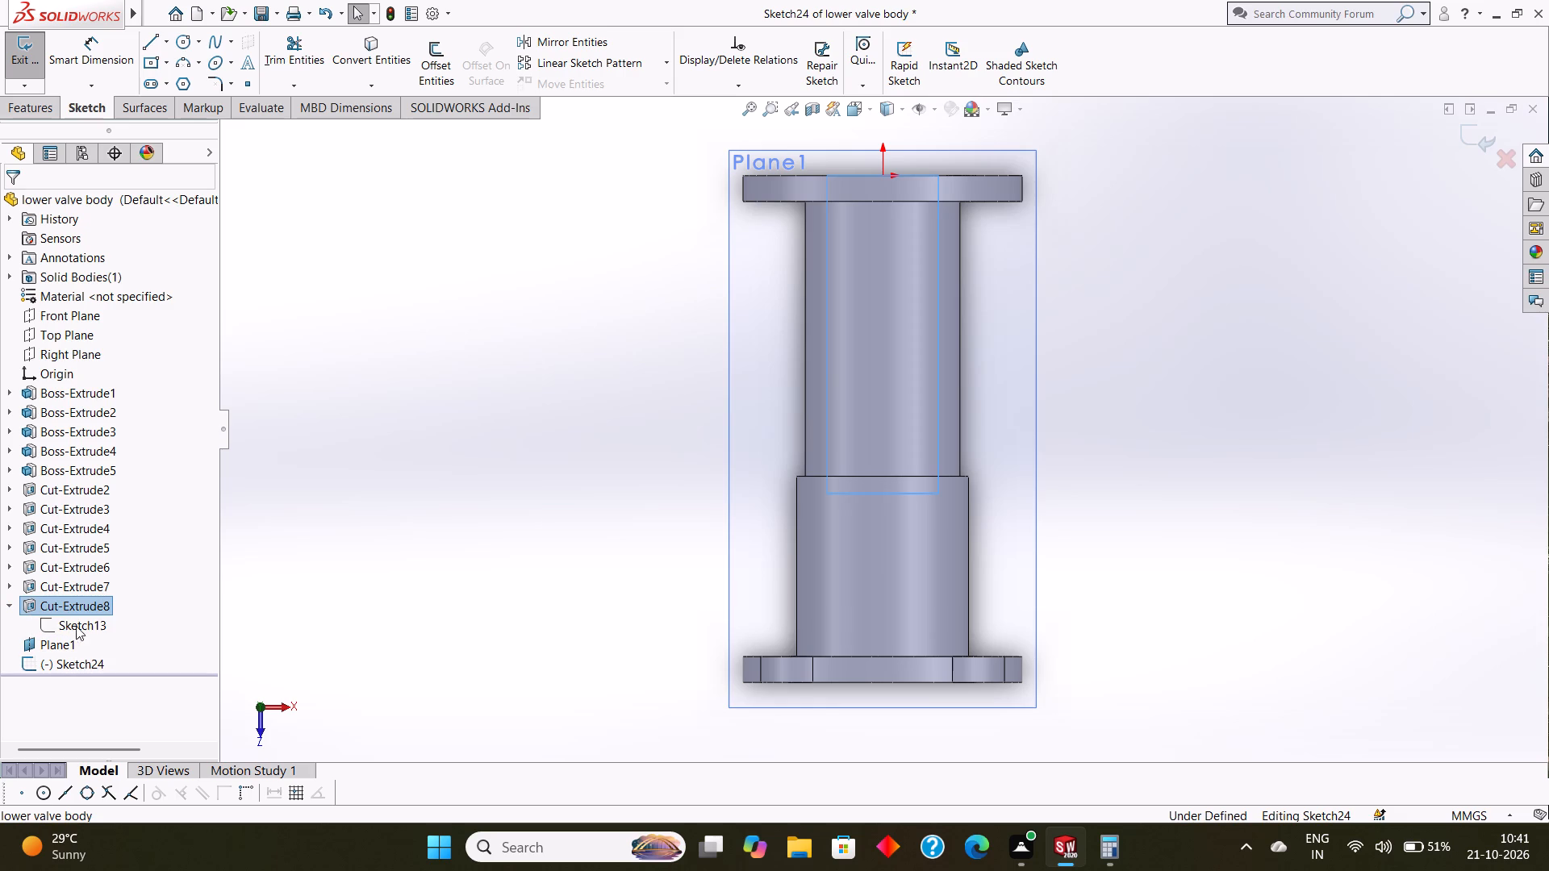
pyautogui.click(86, 627)
pyautogui.press('Escape')
pyautogui.press('Escape')
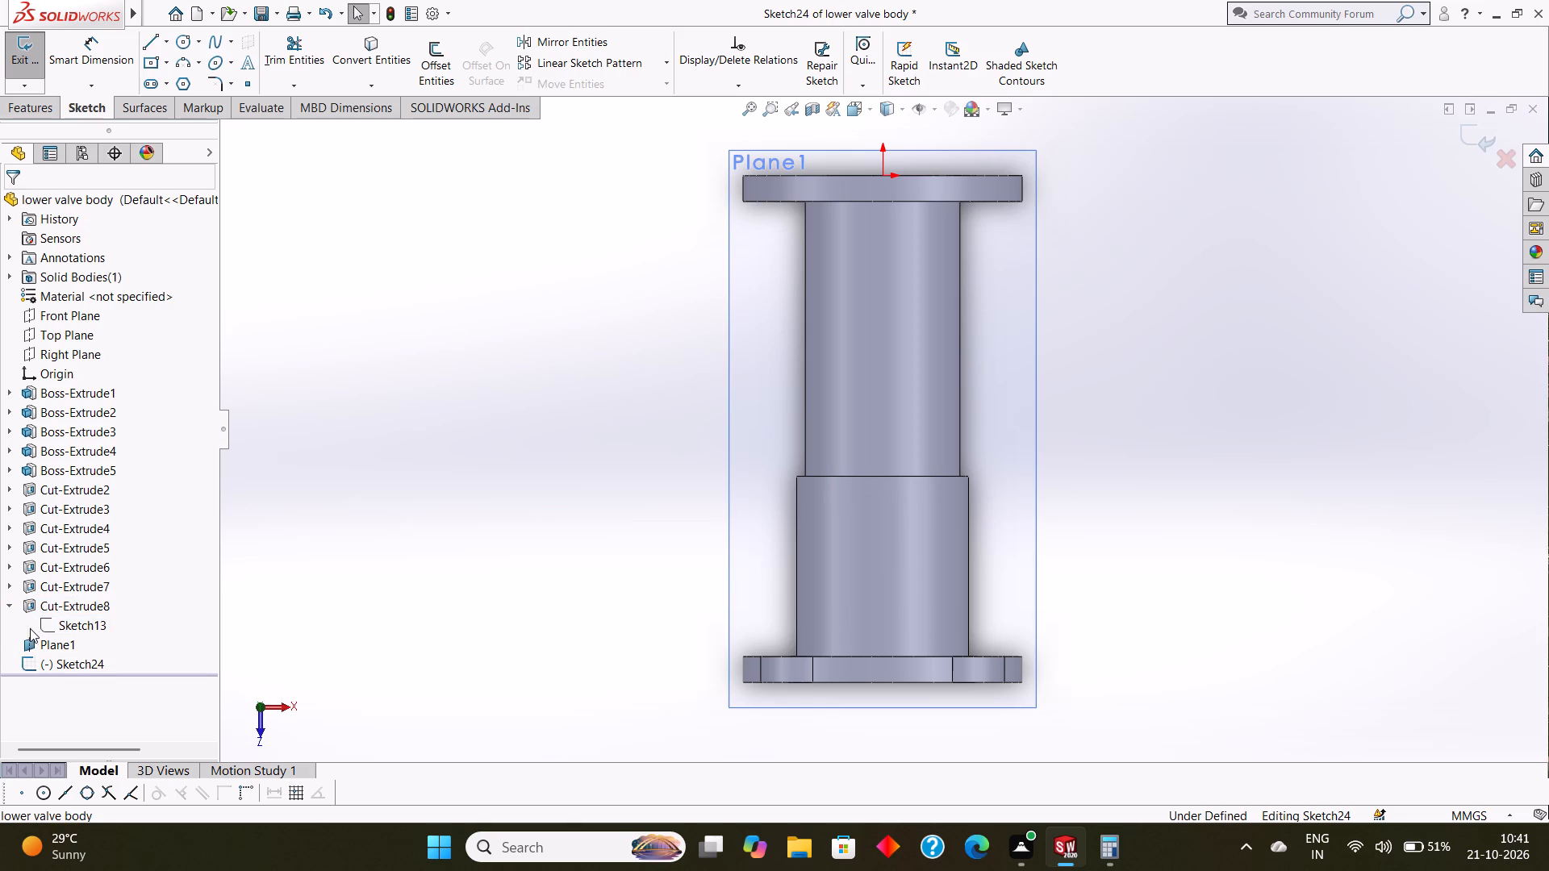
pyautogui.click(9, 611)
pyautogui.press('Escape')
pyautogui.press('Escape')
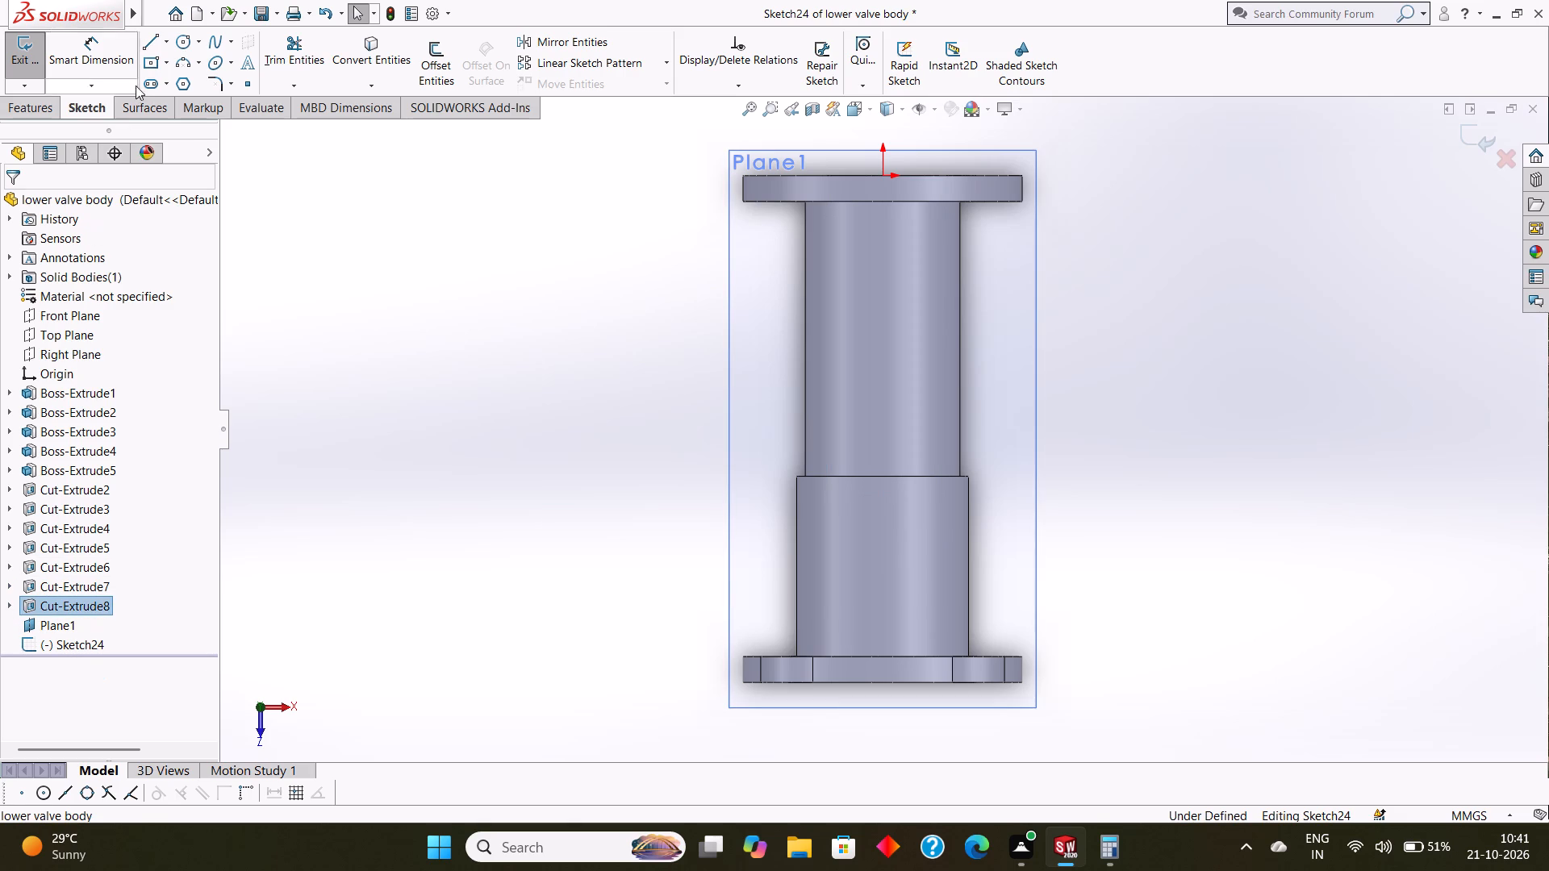
pyautogui.press('Escape')
pyautogui.click(188, 526)
pyautogui.press('Escape')
pyautogui.press('Escape')
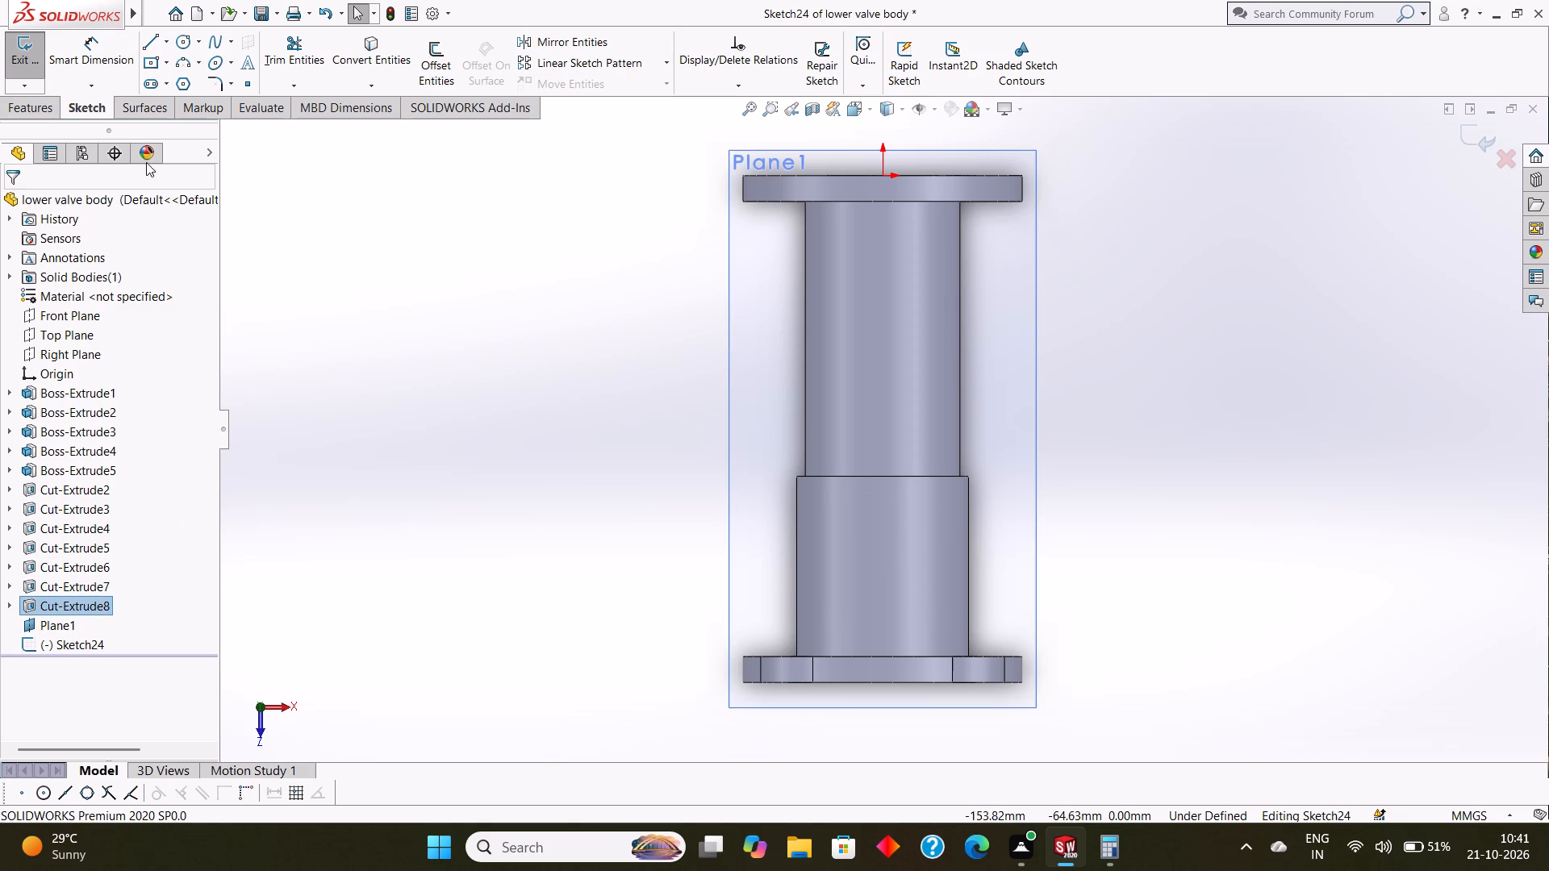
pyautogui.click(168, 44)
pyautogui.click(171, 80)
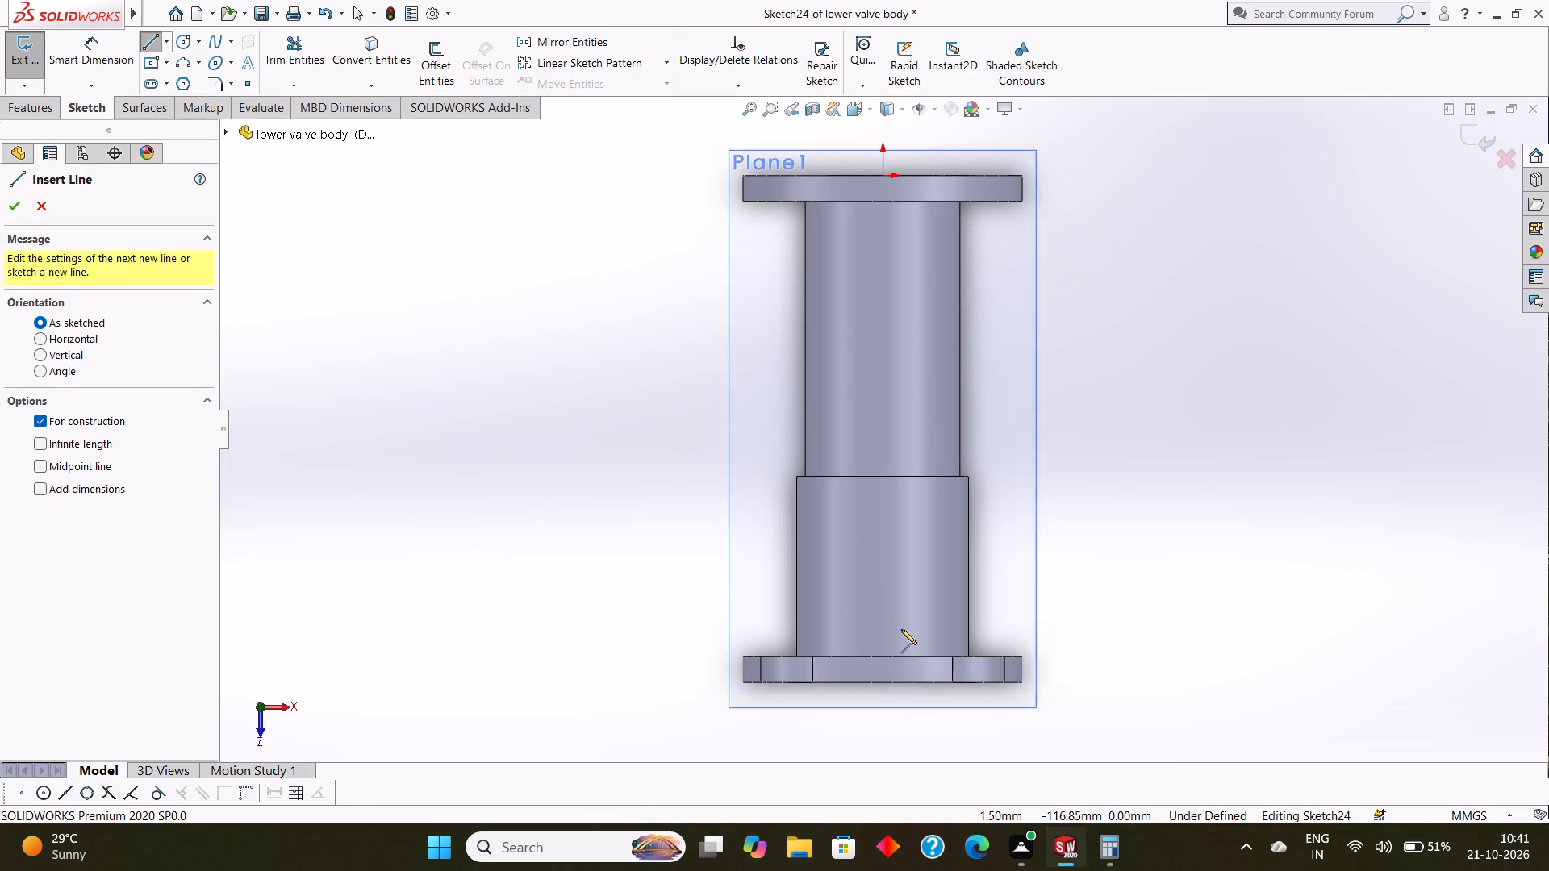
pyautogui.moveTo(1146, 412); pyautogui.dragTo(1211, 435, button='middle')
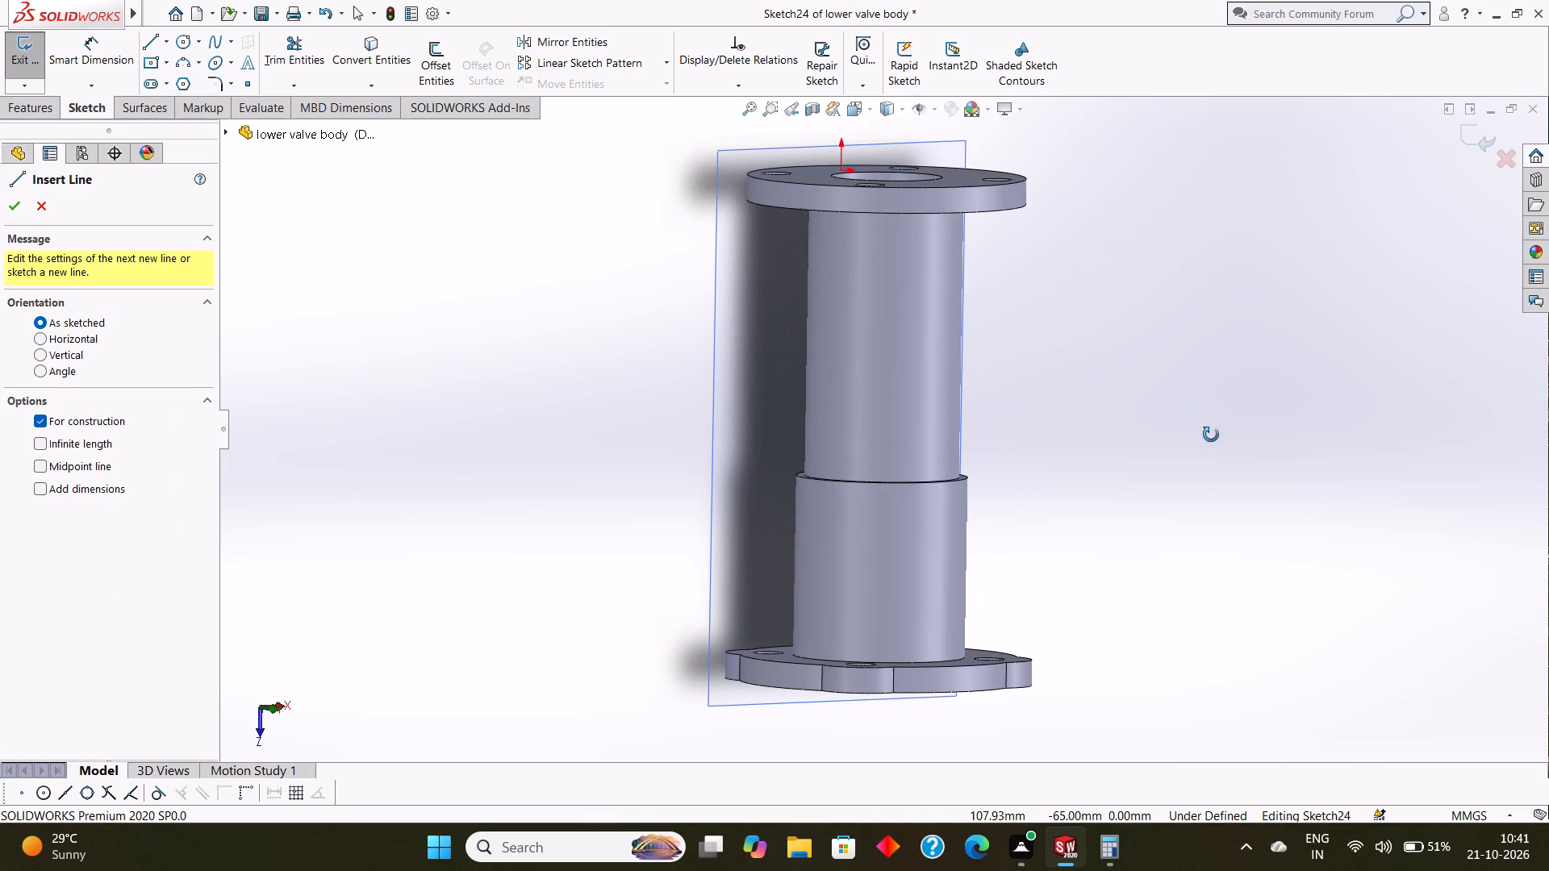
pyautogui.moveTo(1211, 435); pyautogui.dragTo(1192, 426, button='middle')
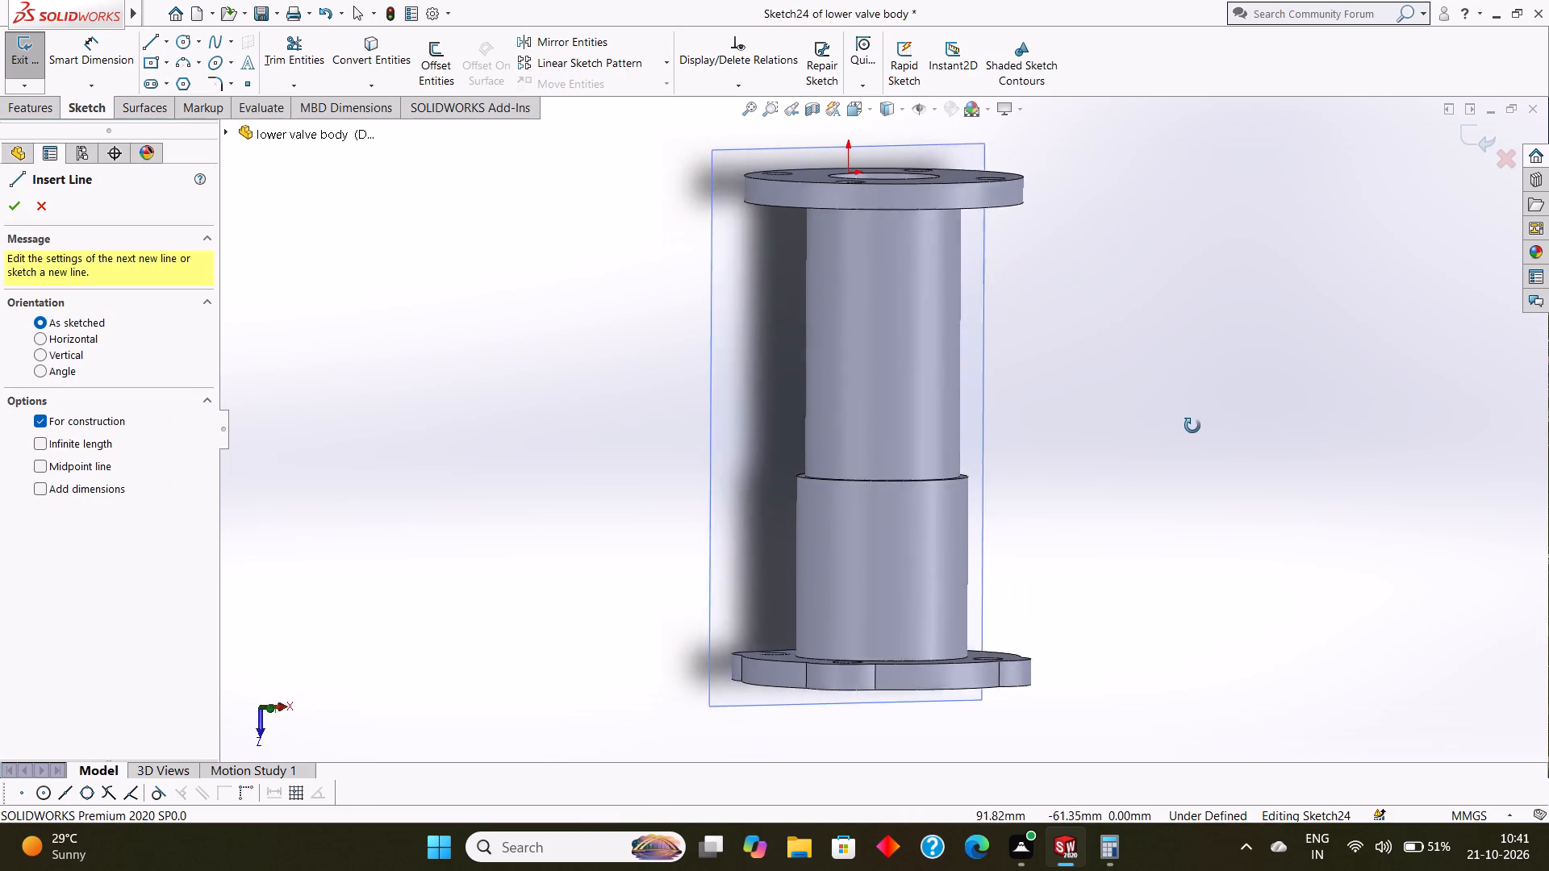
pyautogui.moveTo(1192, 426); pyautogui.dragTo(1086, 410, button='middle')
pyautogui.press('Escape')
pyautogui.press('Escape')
# Facing Plane1 with its view flipped, draw a vertical construction centerline 87 mm long from the origin along the valve body's axis.
pyautogui.click(1032, 315)
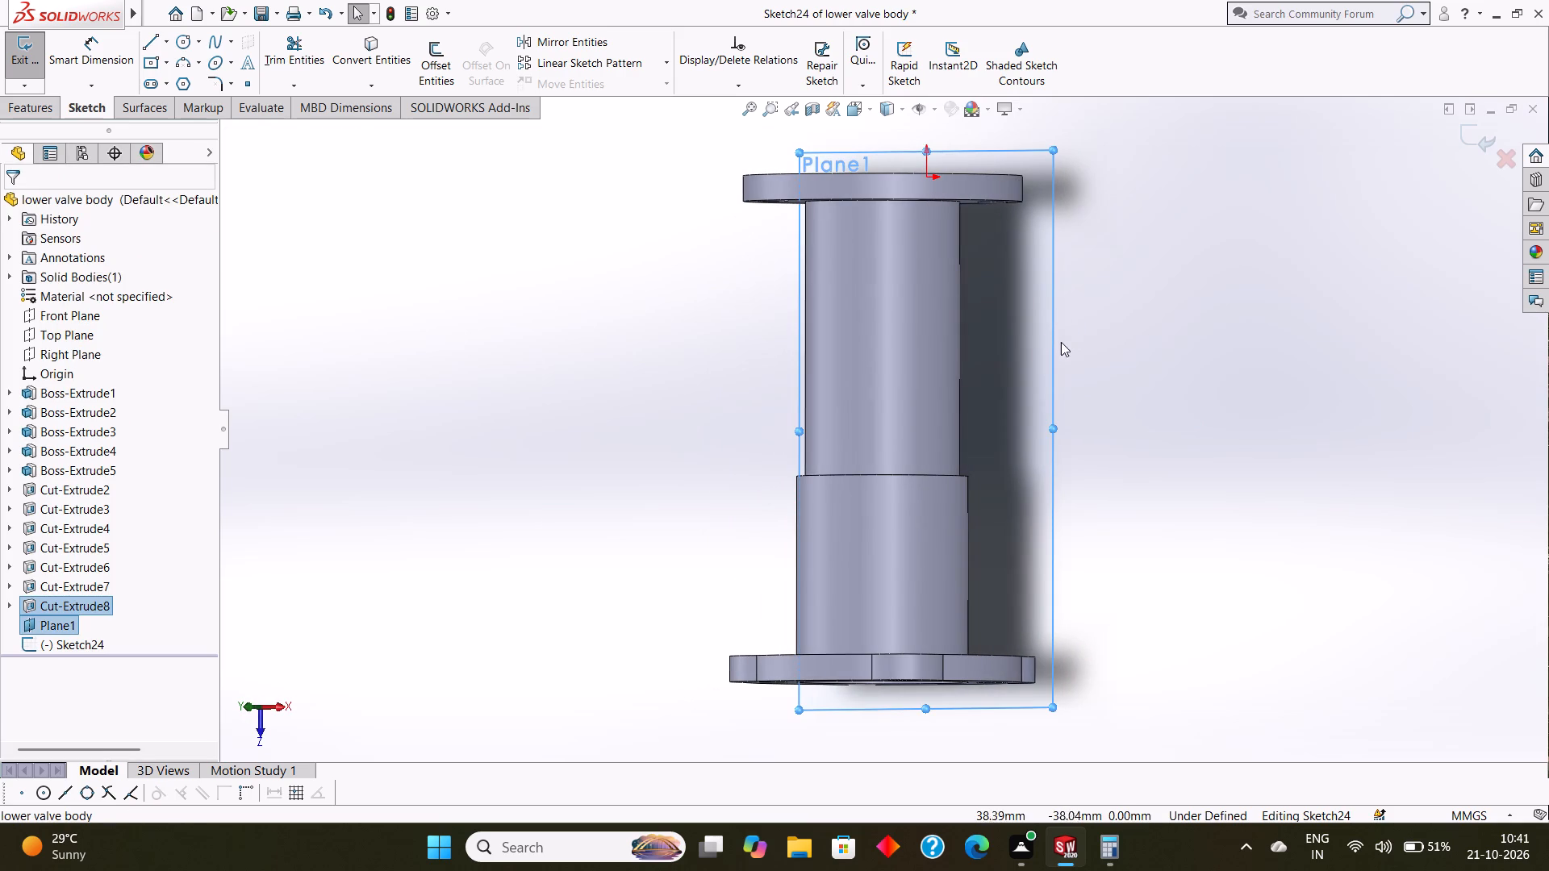
pyautogui.hotkey('ctrl', '8')
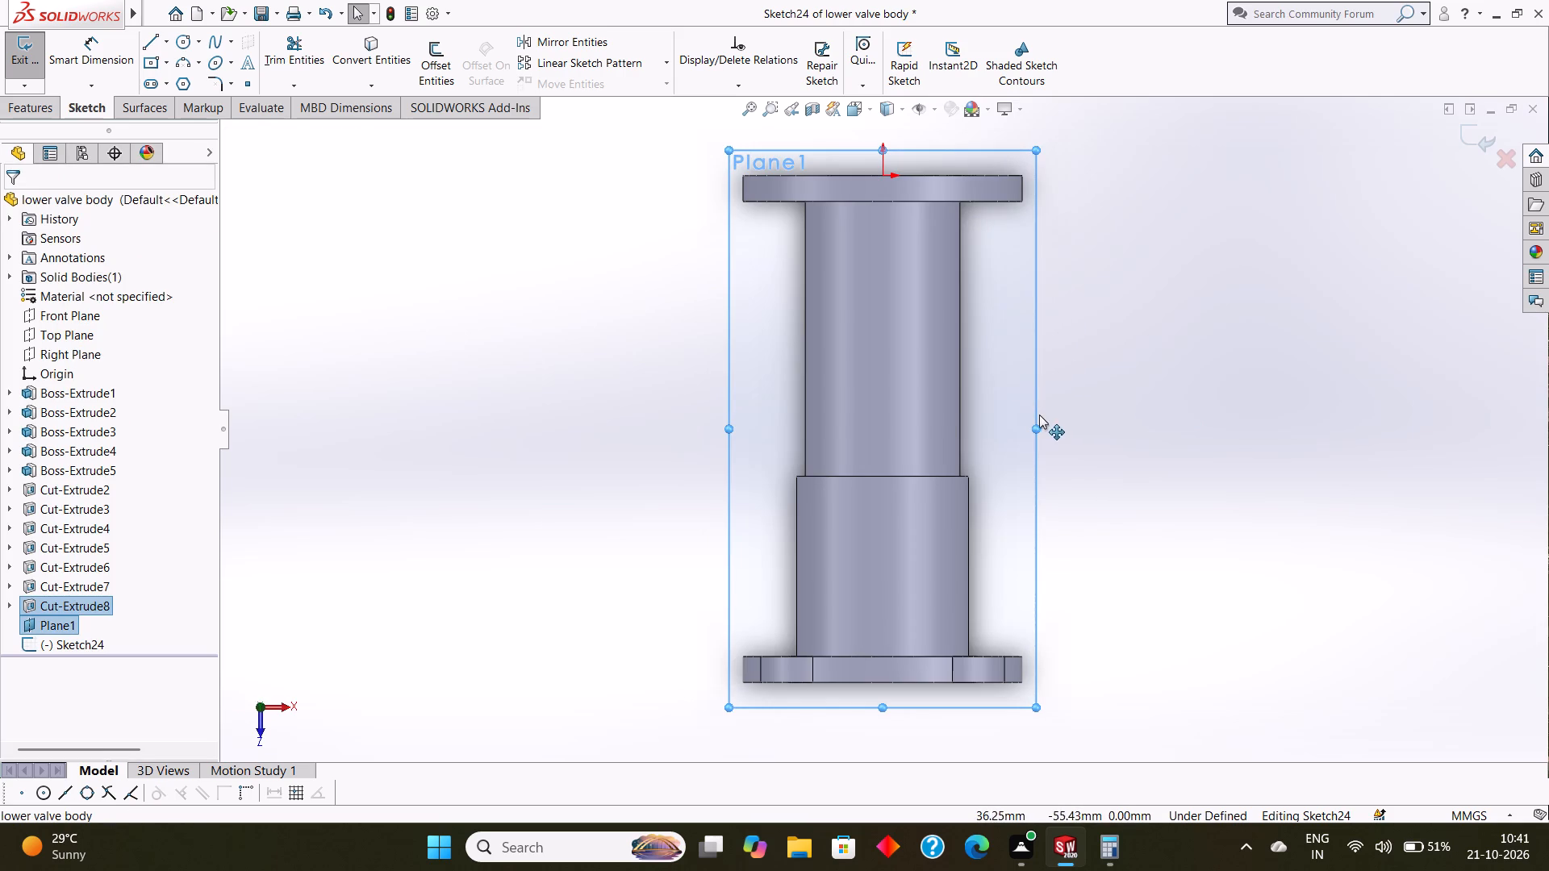
pyautogui.moveTo(1068, 417); pyautogui.dragTo(1074, 453, button='middle')
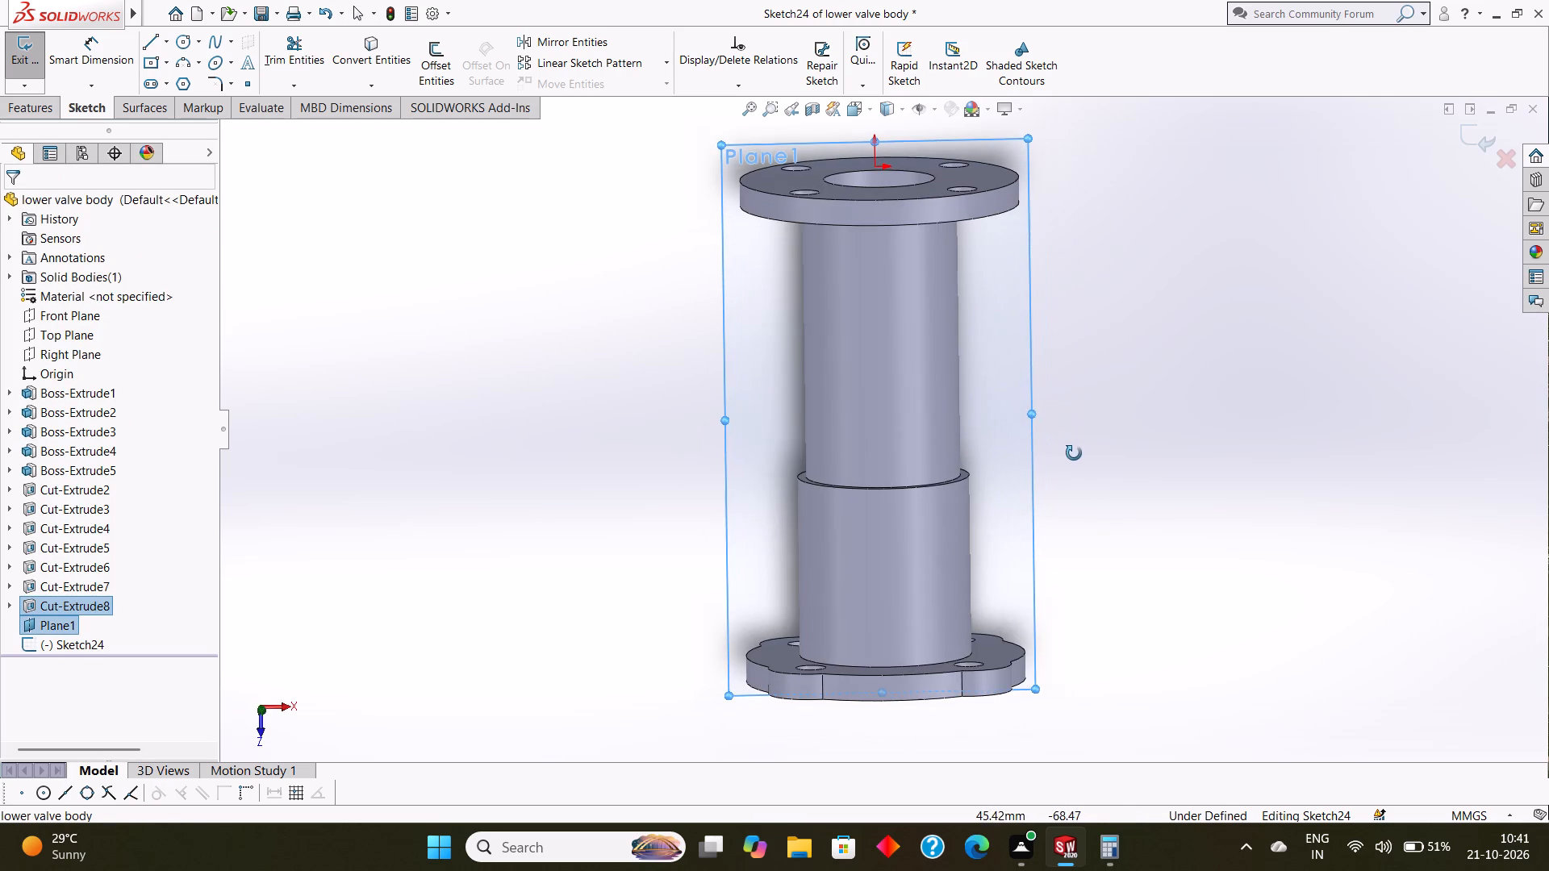
pyautogui.moveTo(1074, 453); pyautogui.dragTo(1074, 454, button='middle')
pyautogui.click(1010, 358)
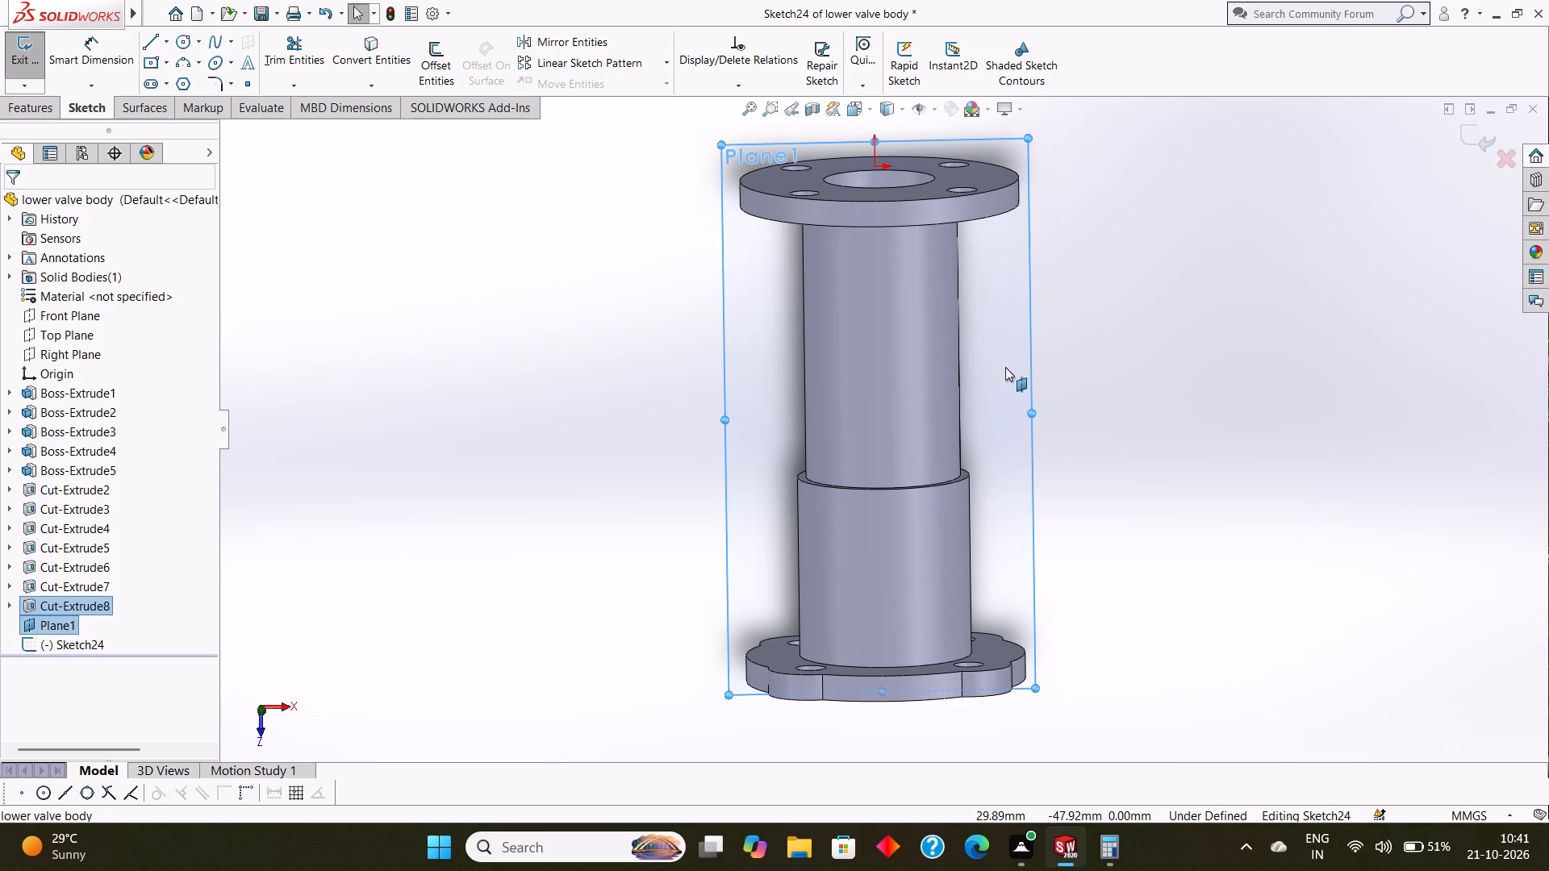
pyautogui.hotkey('ctrl', '8')
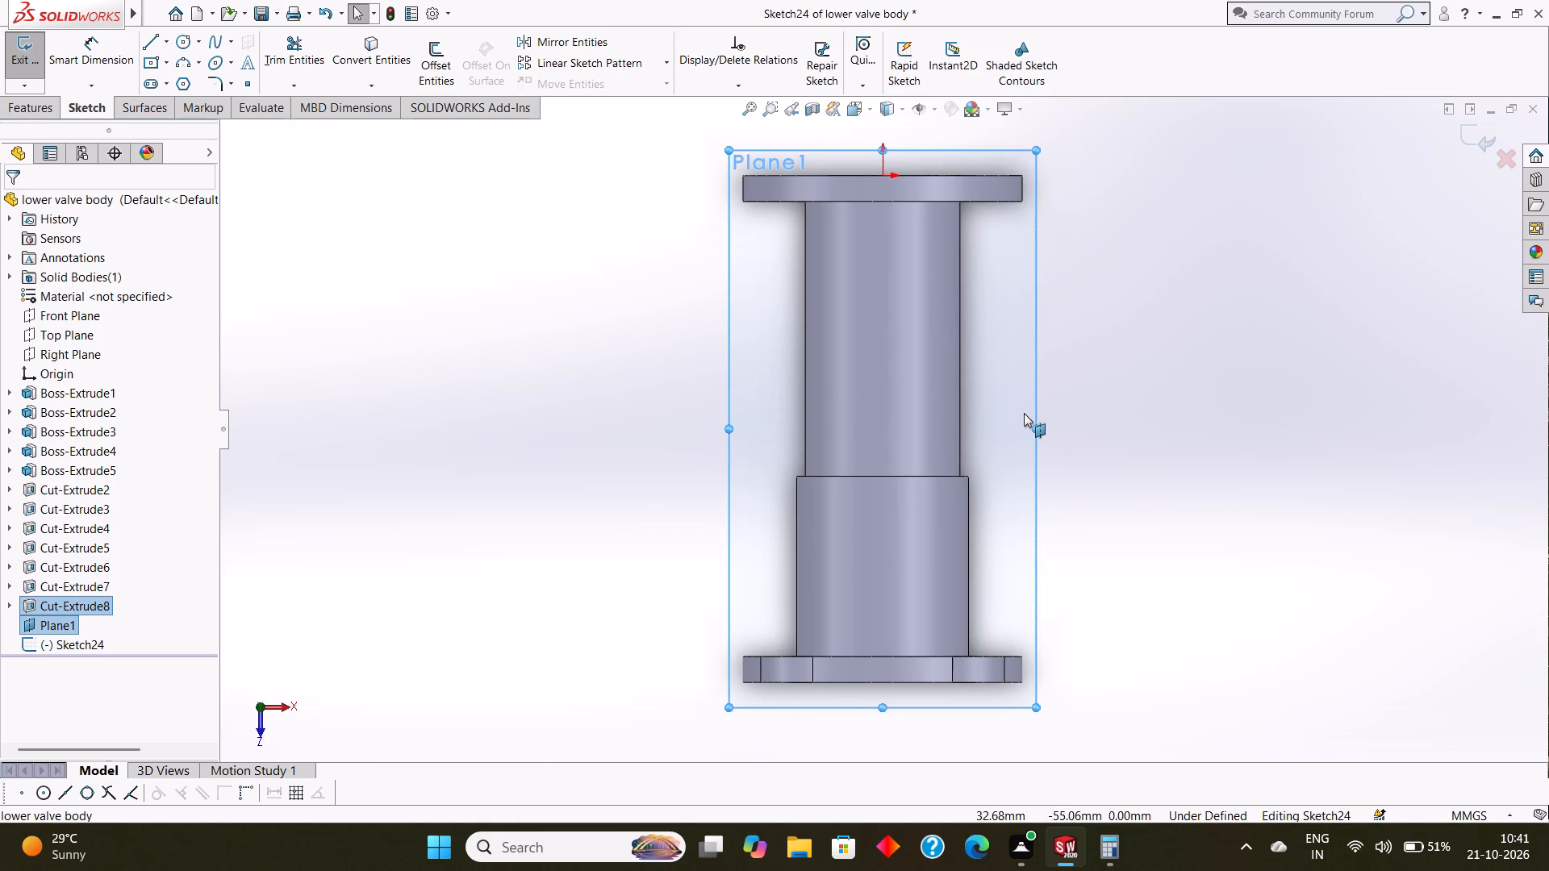
pyautogui.hotkey('ctrl', '8')
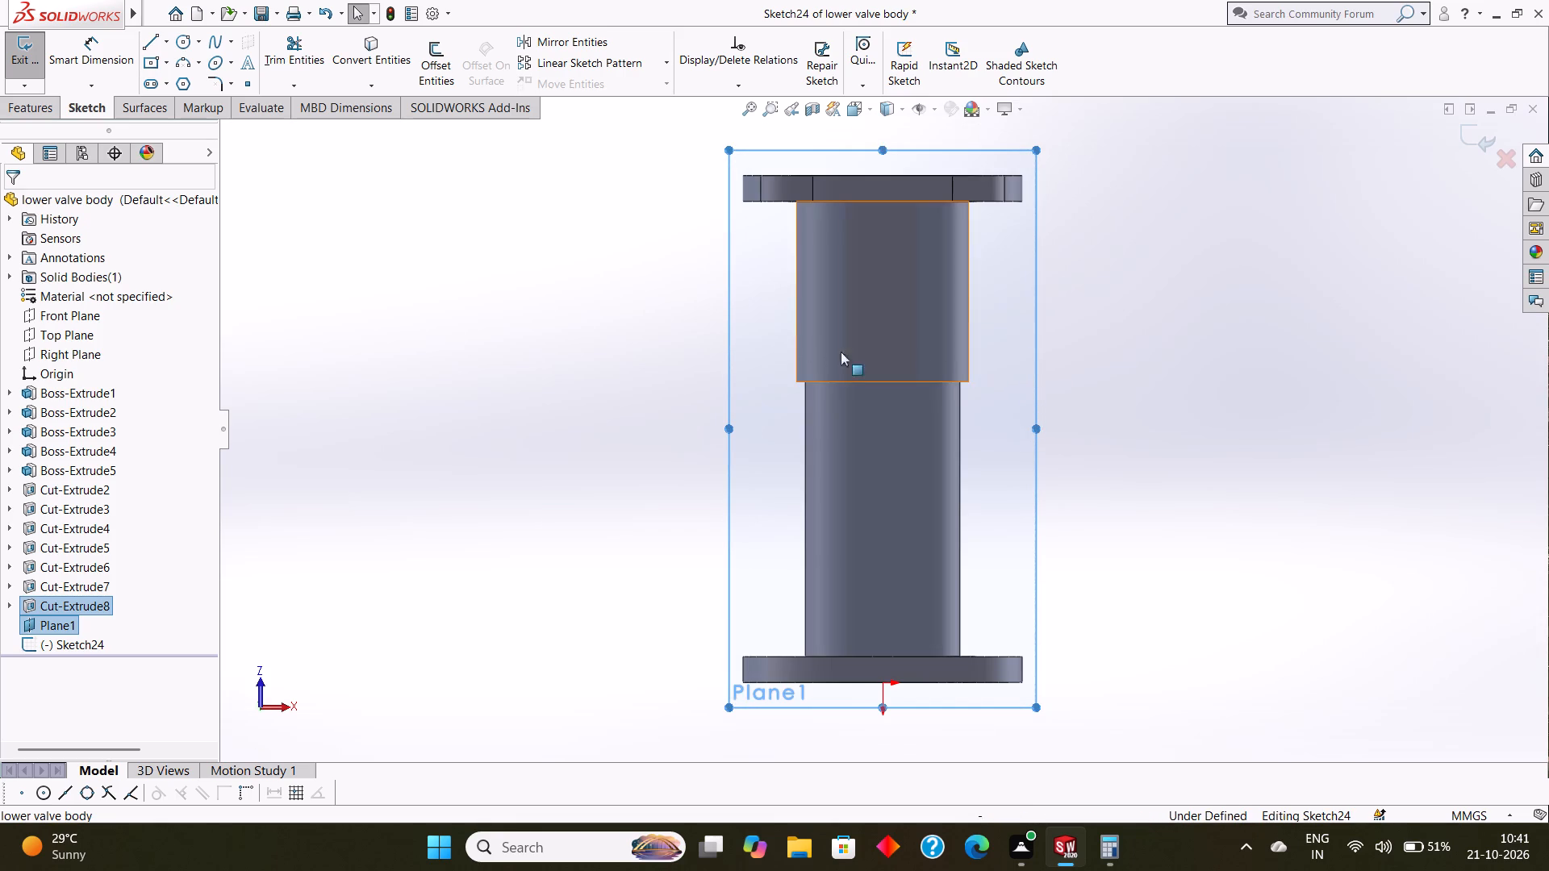
pyautogui.click(166, 44)
pyautogui.click(182, 81)
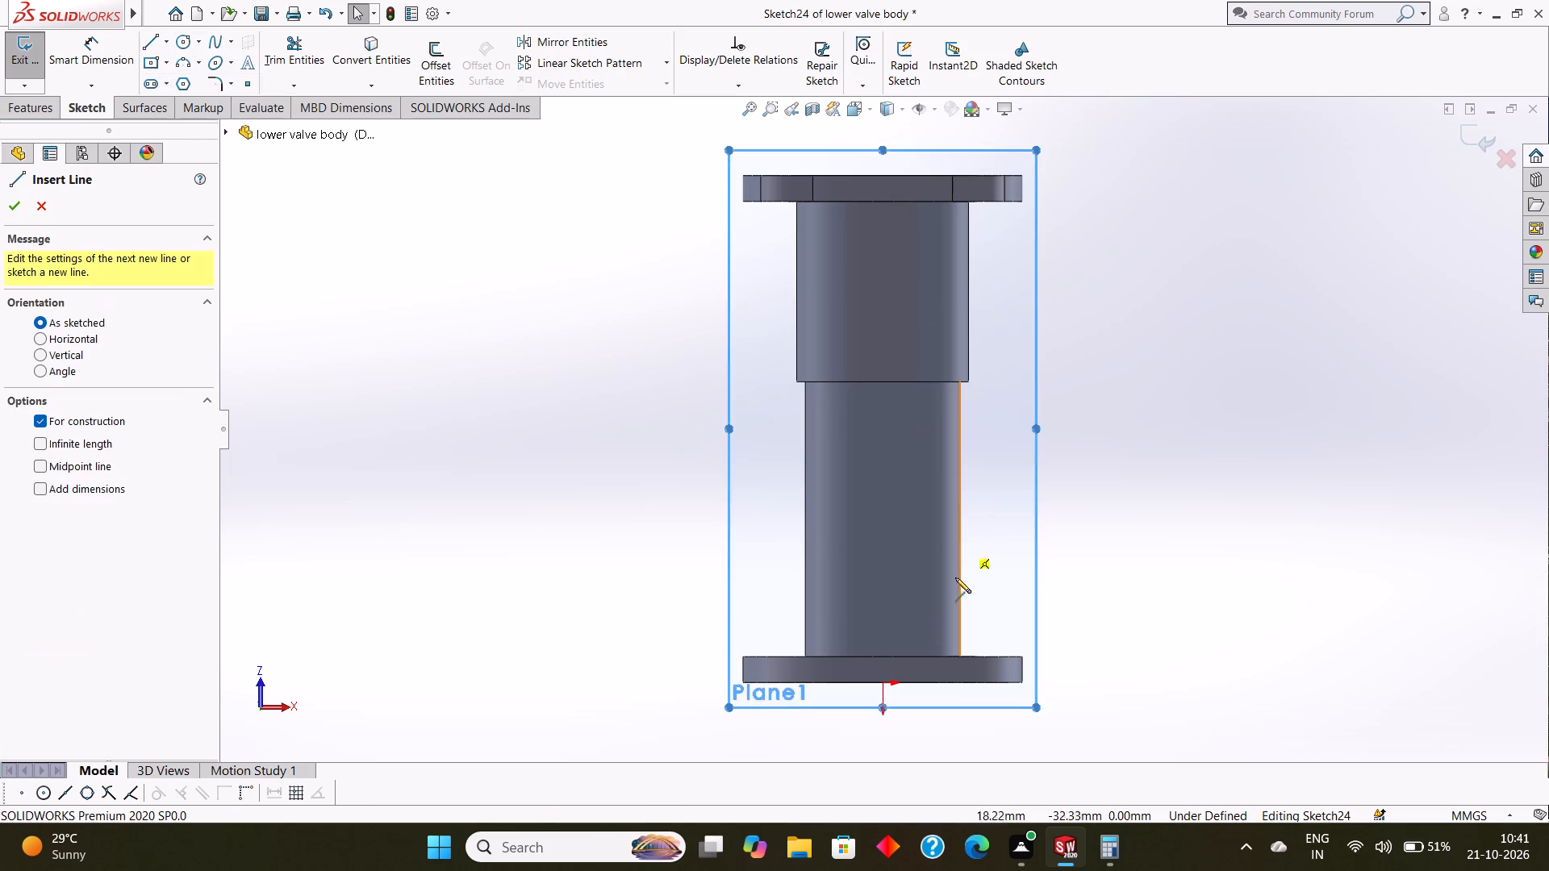
pyautogui.click(881, 684)
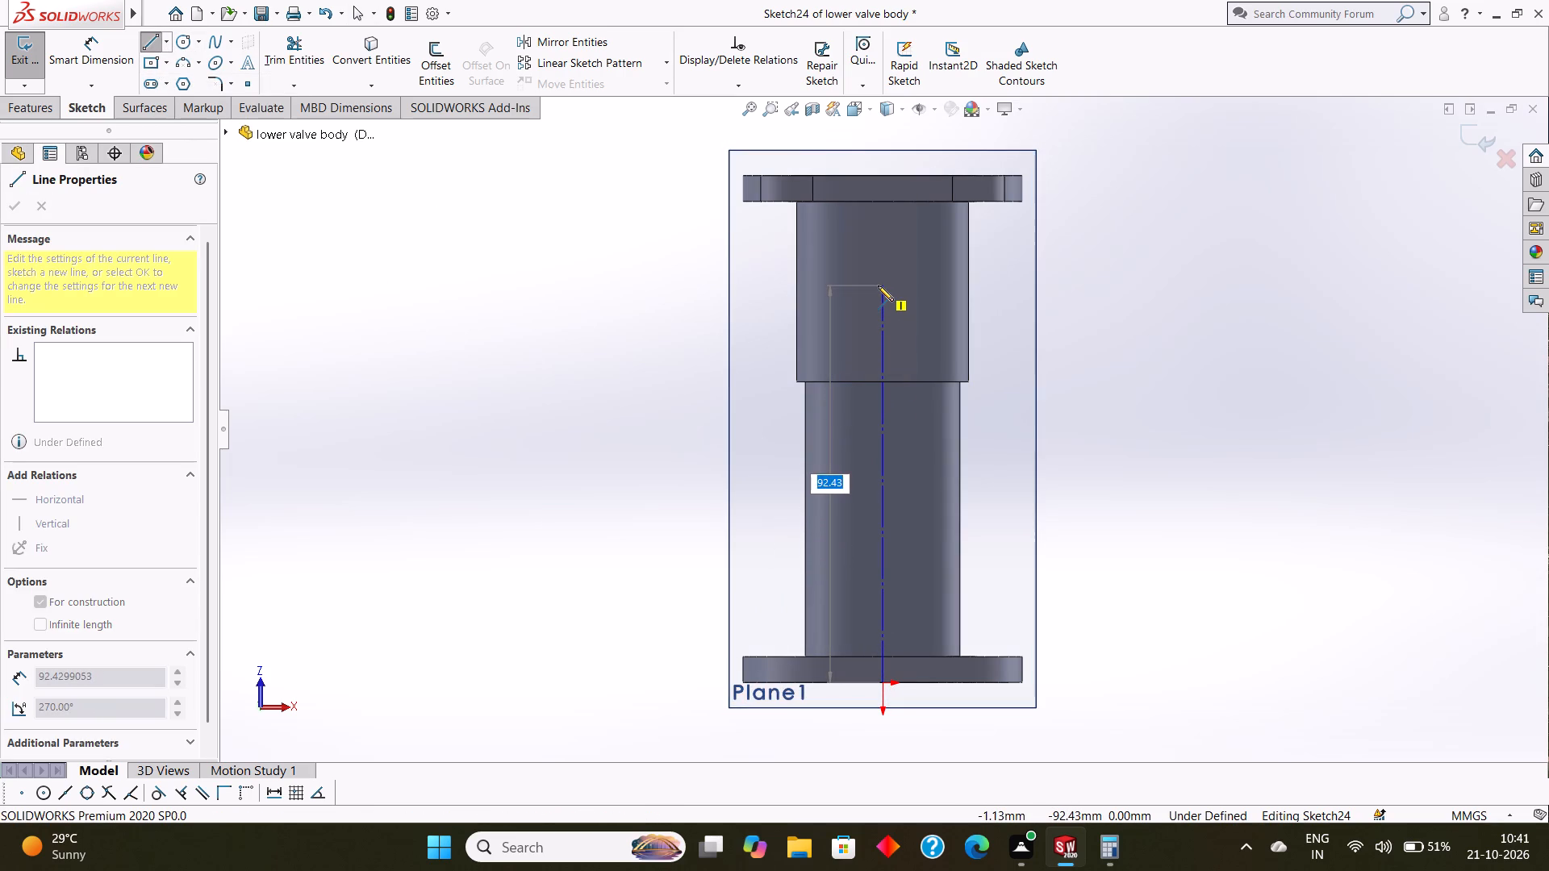
pyautogui.write('87')
pyautogui.press('Return')
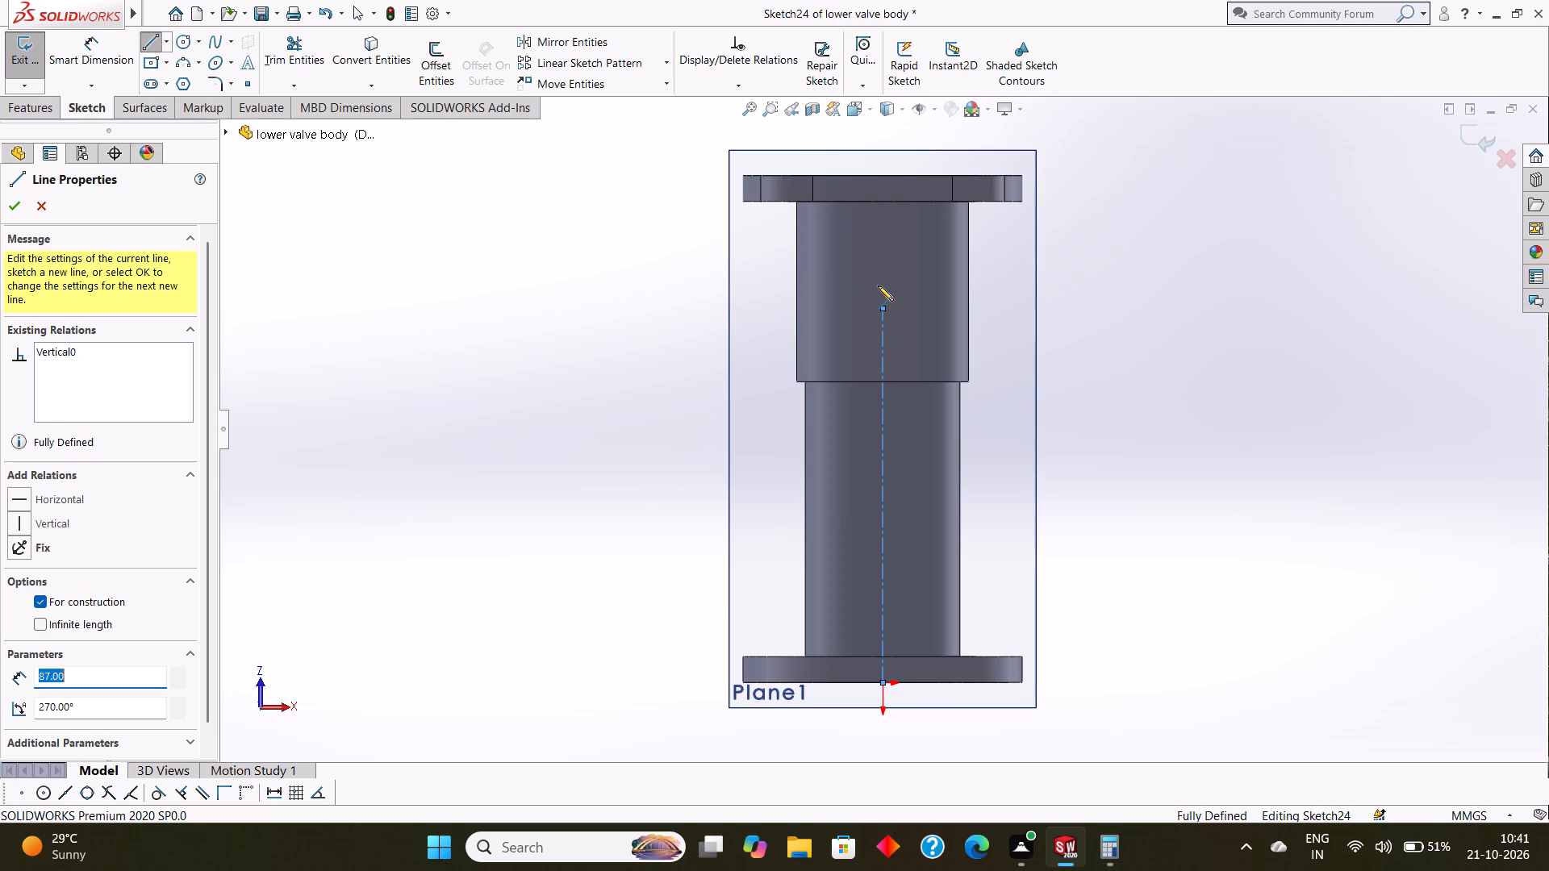
pyautogui.press('Escape')
pyautogui.press('Escape')
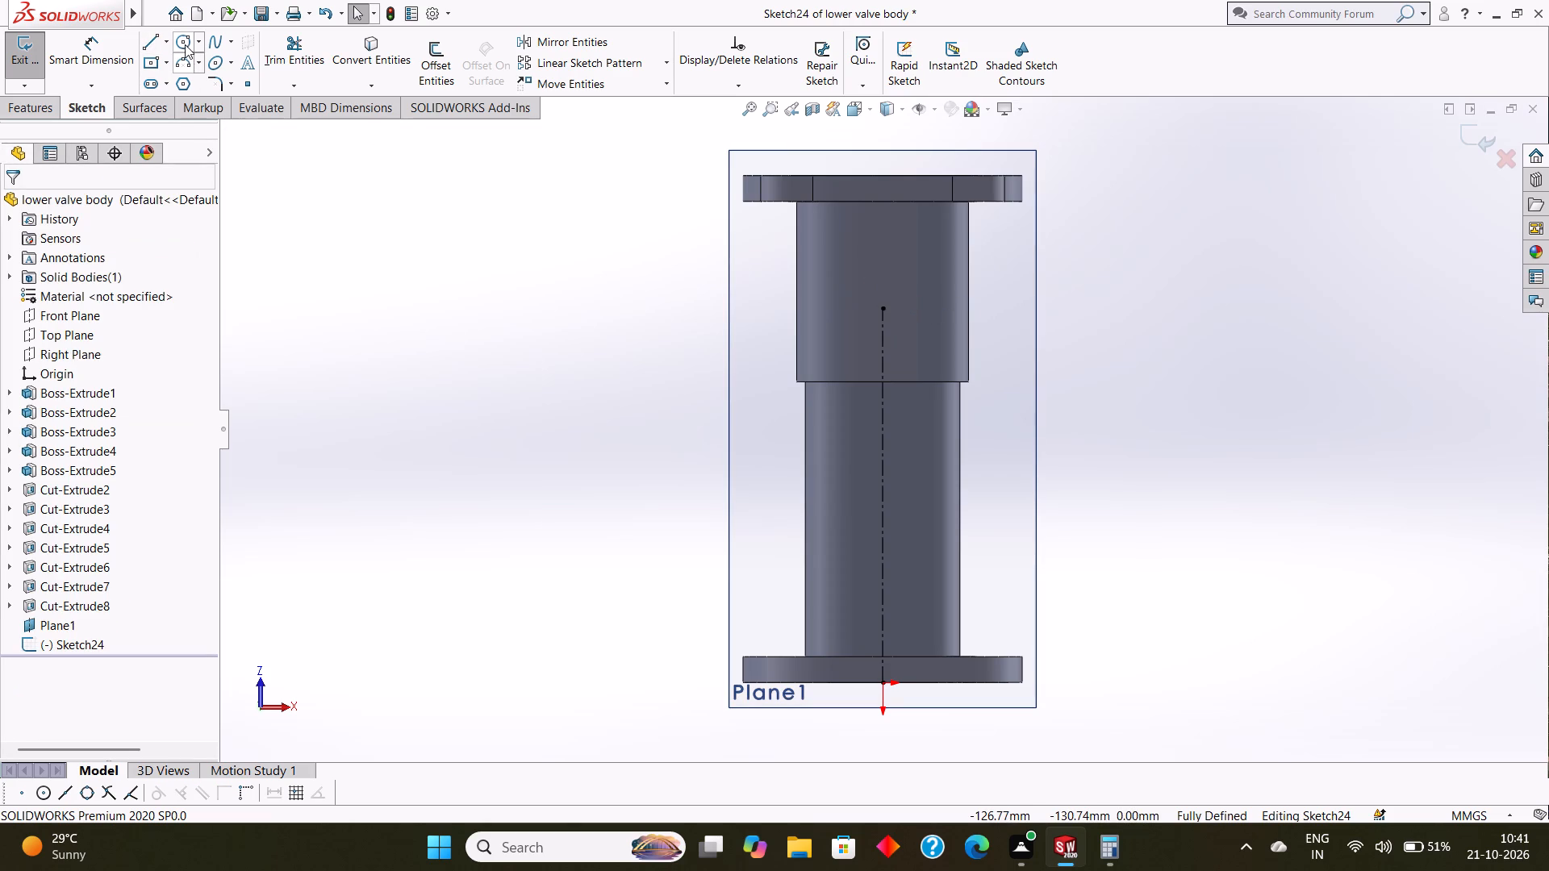
# Sketch a circle of 11 mm radius centred on the centerline's free end and dimension its diameter as 22 mm.
pyautogui.click(183, 44)
pyautogui.click(883, 308)
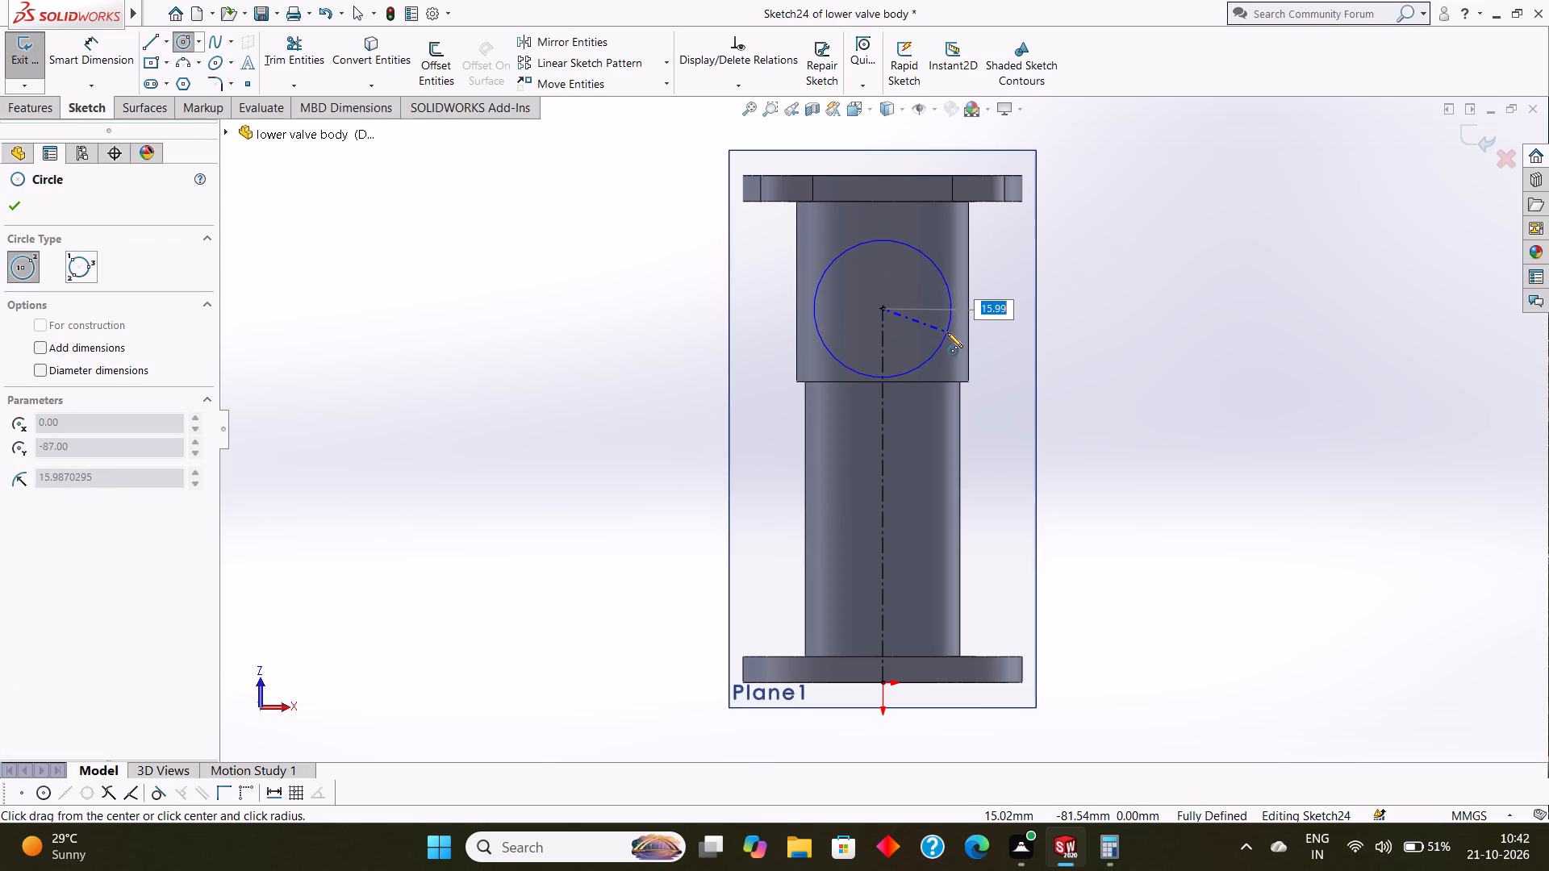
pyautogui.write('11')
pyautogui.press('Return')
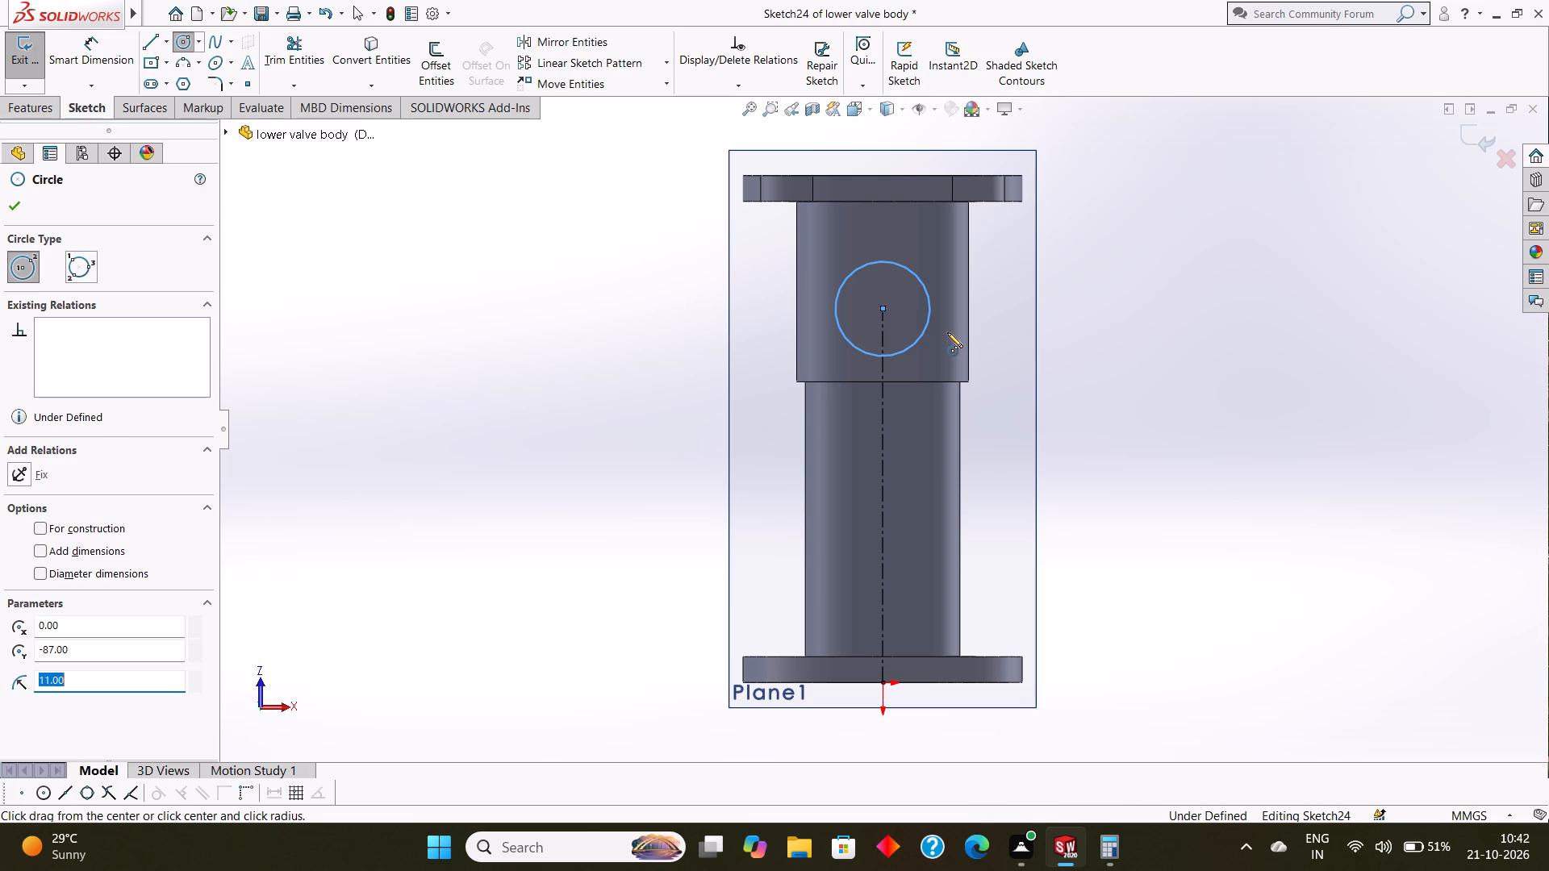
pyautogui.press('Escape')
pyautogui.click(81, 44)
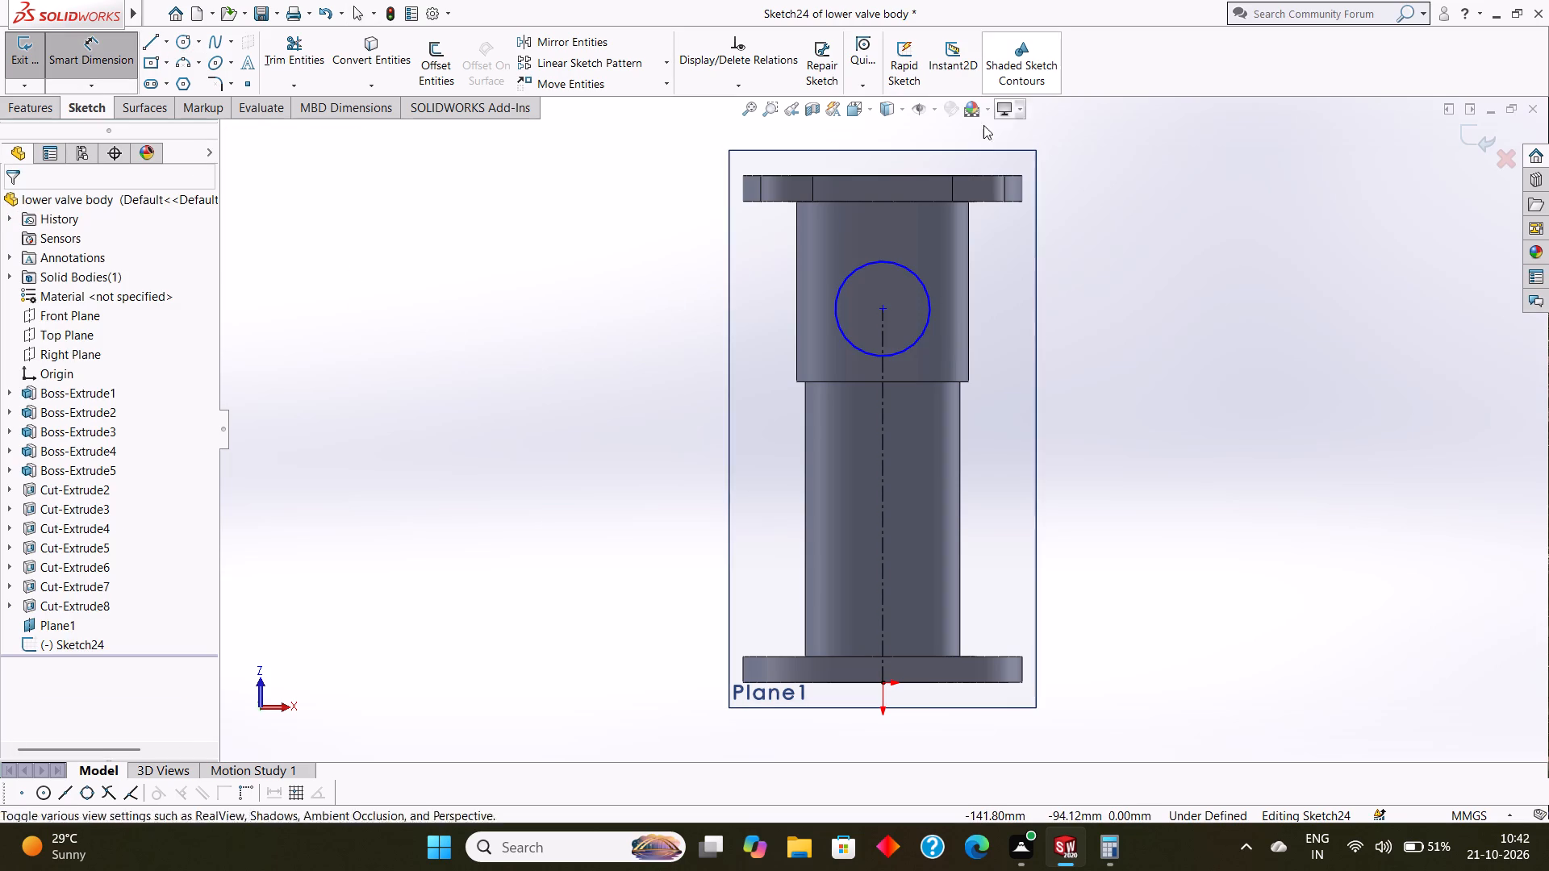
pyautogui.click(907, 263)
pyautogui.click(1138, 290)
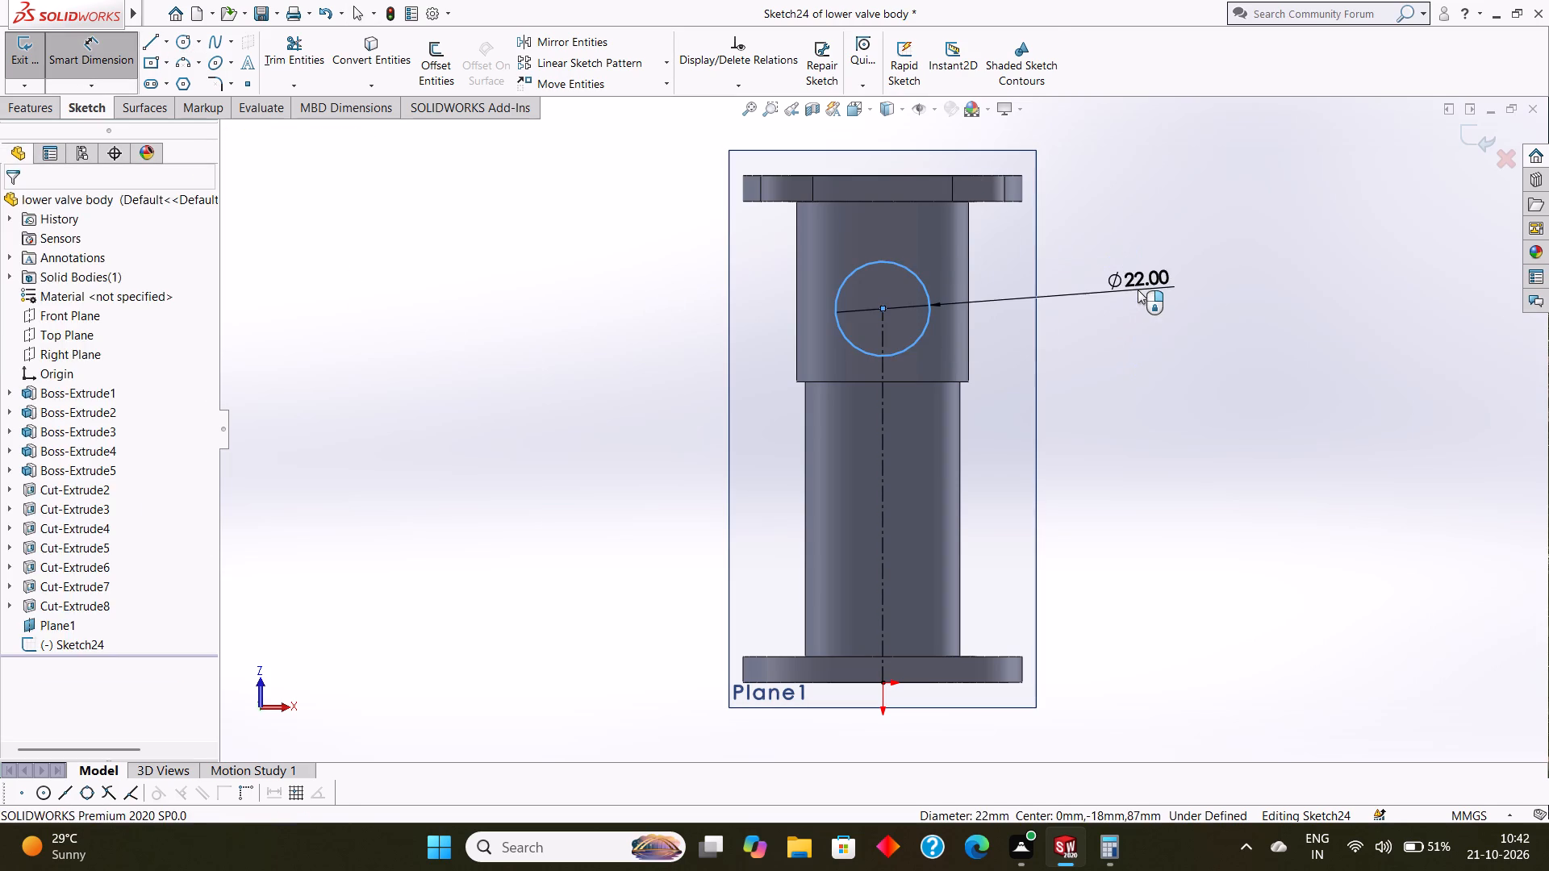
pyautogui.click(1065, 269)
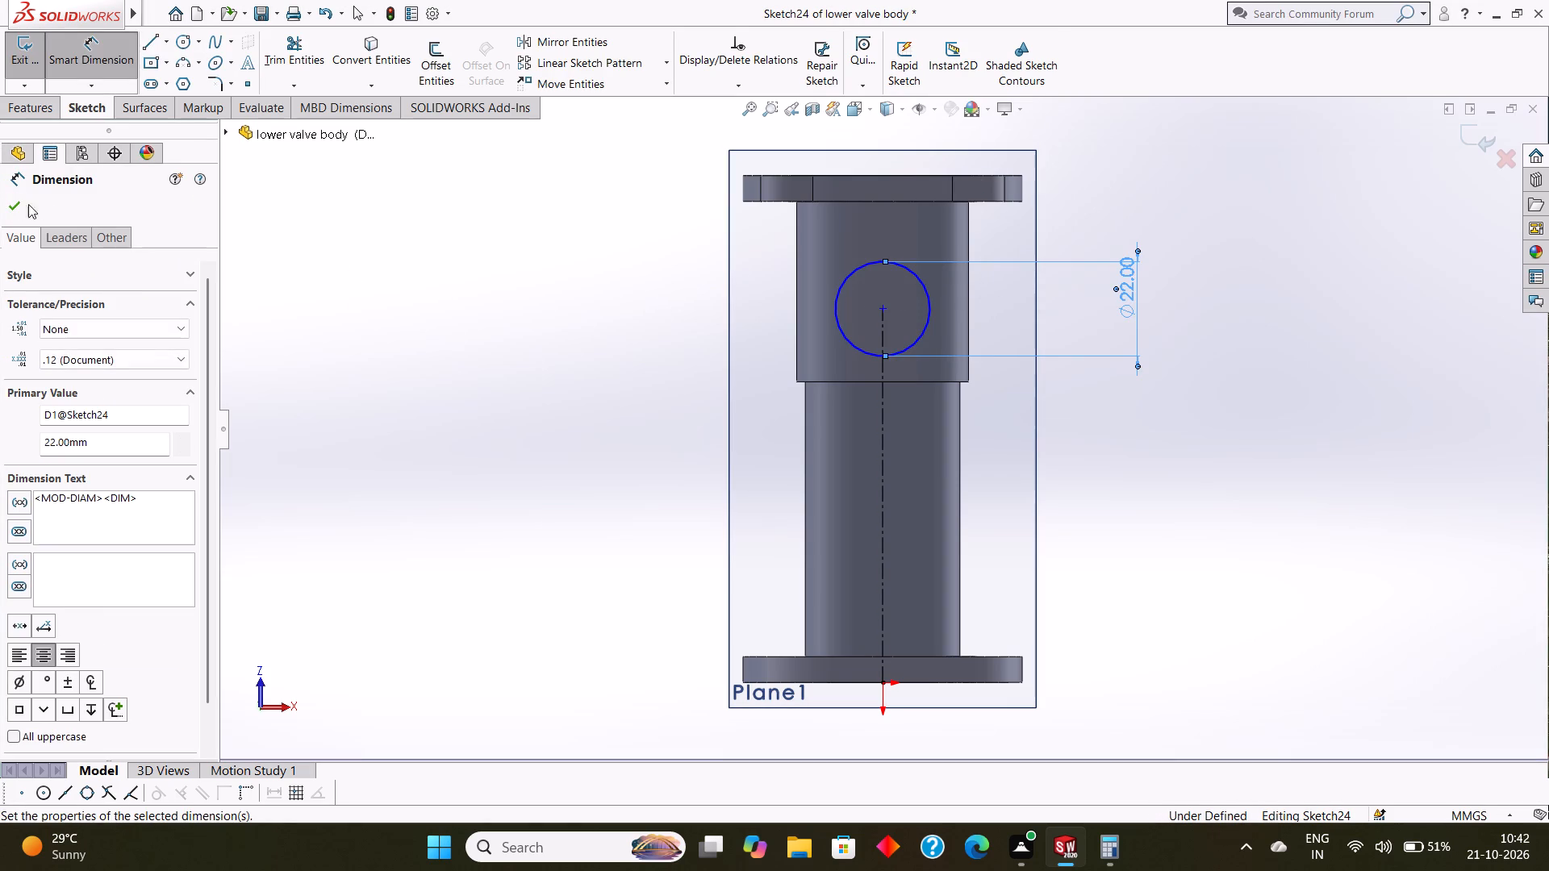
pyautogui.click(23, 204)
# Extrude the circle 30 mm blind from the sketch plane, reversed to point away from the valve body, with the result merged.
pyautogui.click(43, 105)
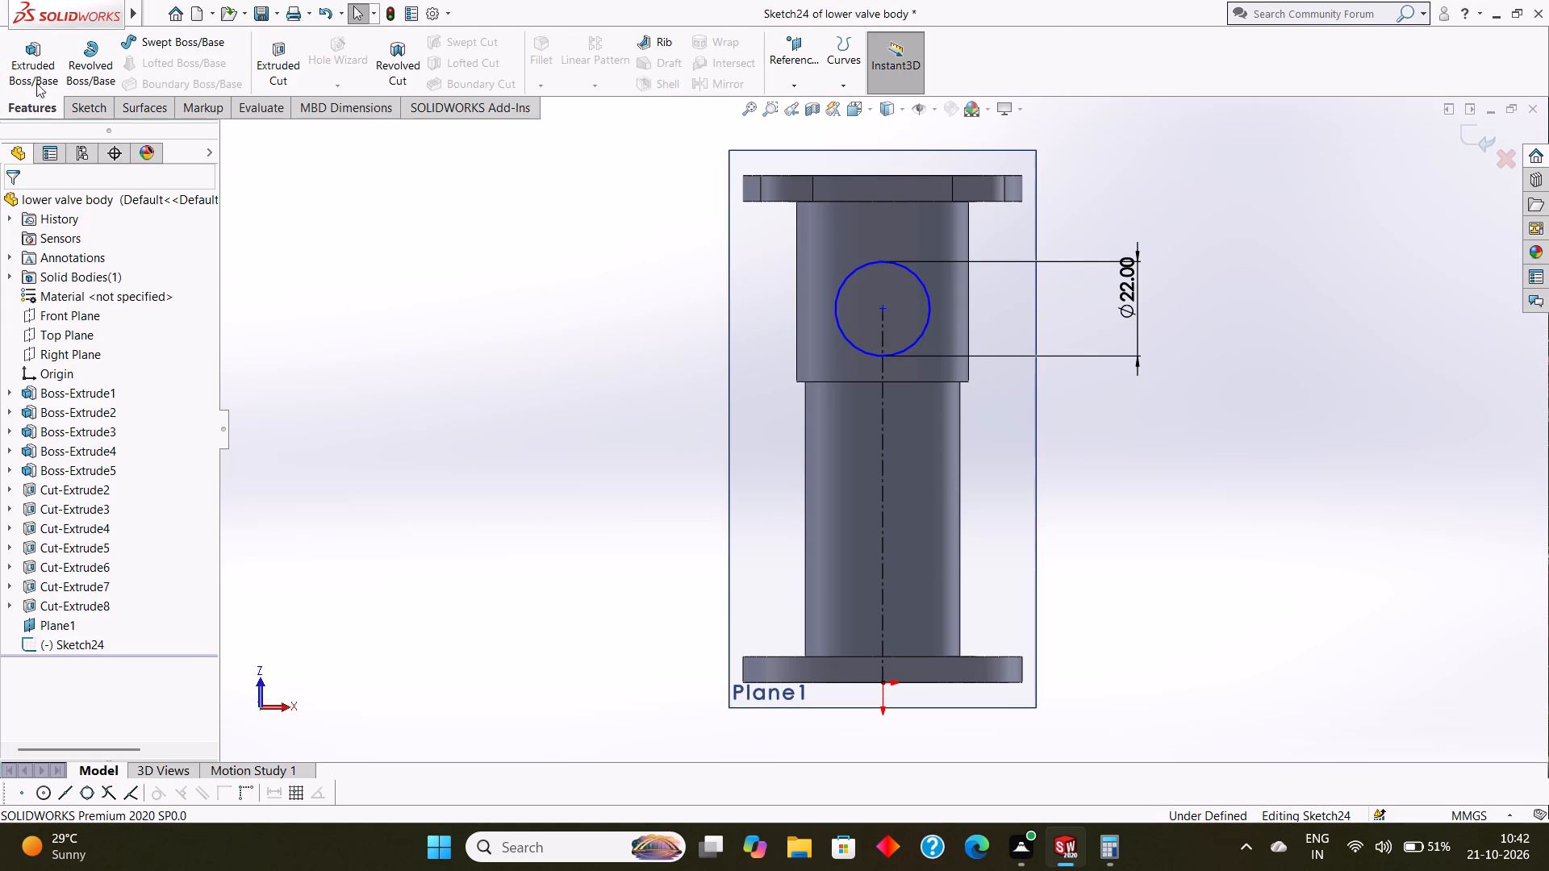
pyautogui.click(36, 73)
pyautogui.moveTo(1185, 369); pyautogui.dragTo(1039, 410, button='middle')
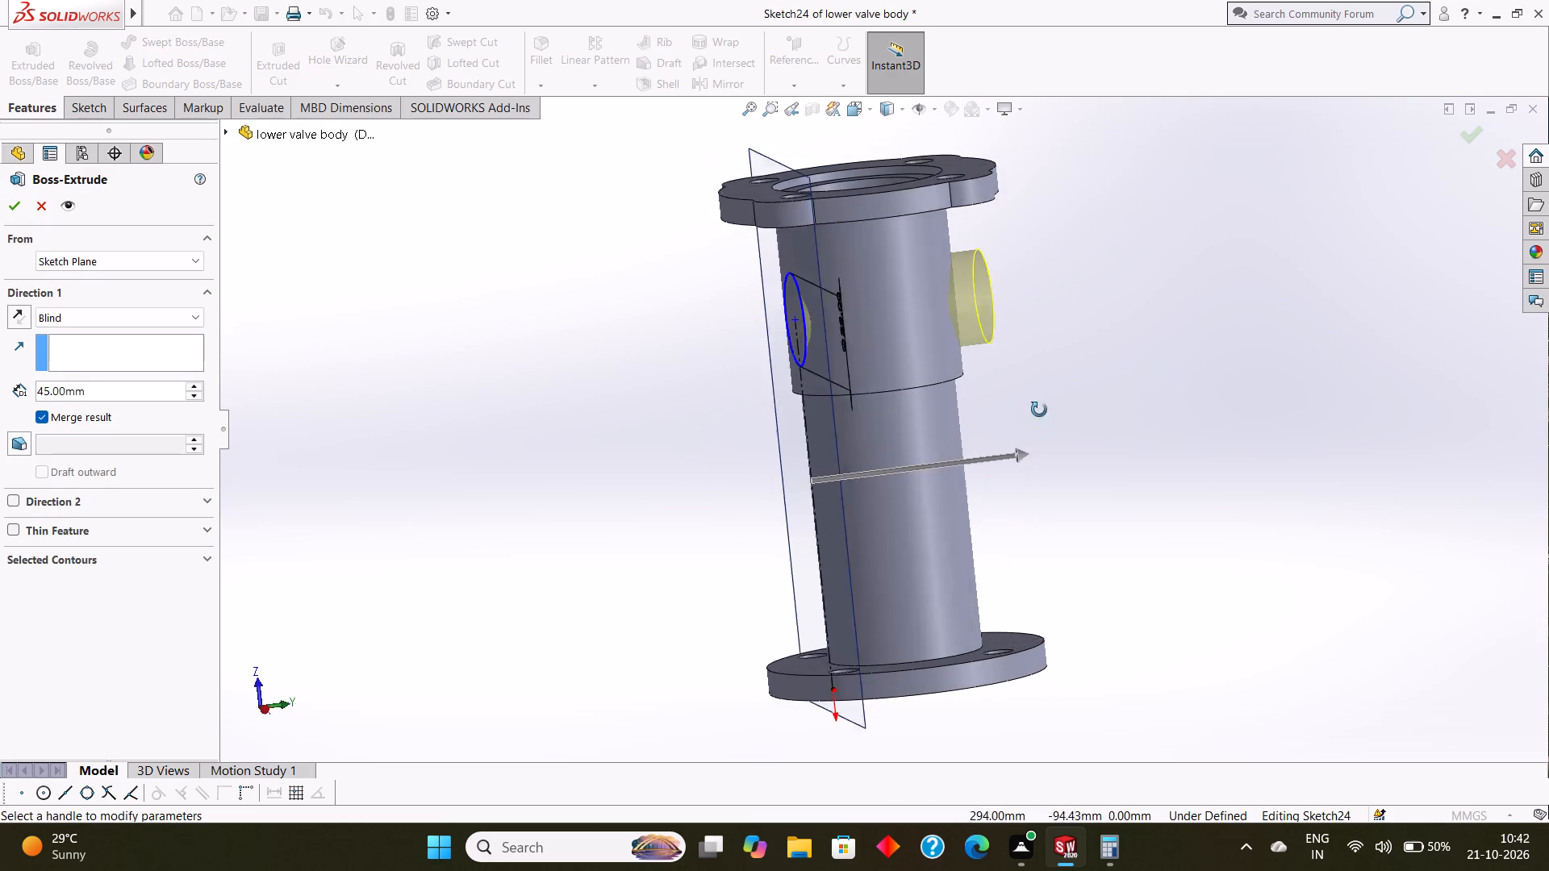
pyautogui.moveTo(1039, 410); pyautogui.dragTo(960, 405, button='middle')
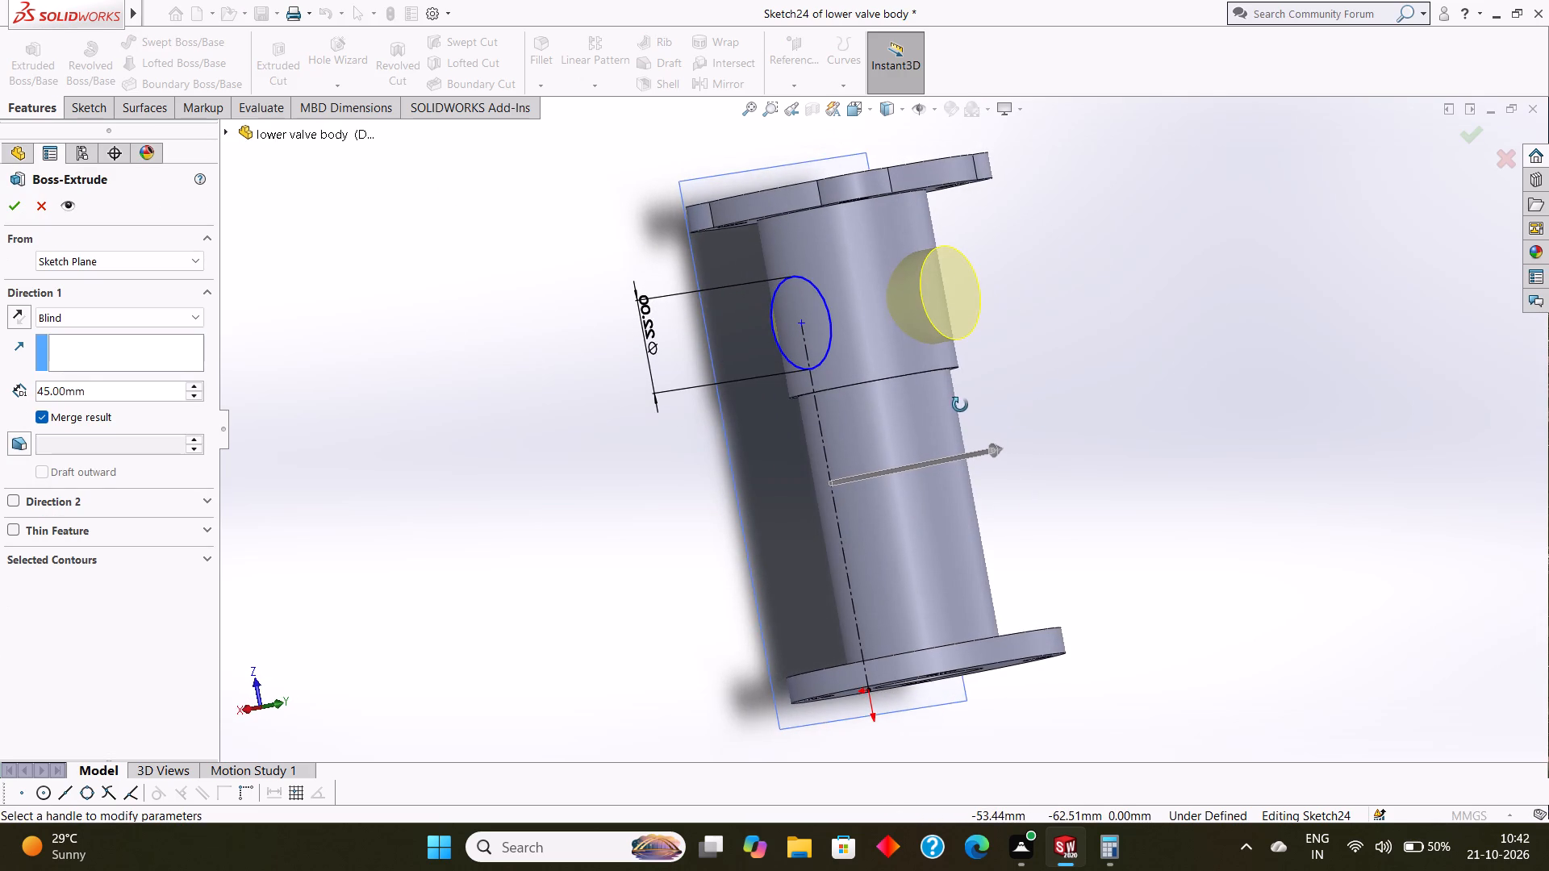
pyautogui.moveTo(960, 405); pyautogui.dragTo(1020, 402, button='middle')
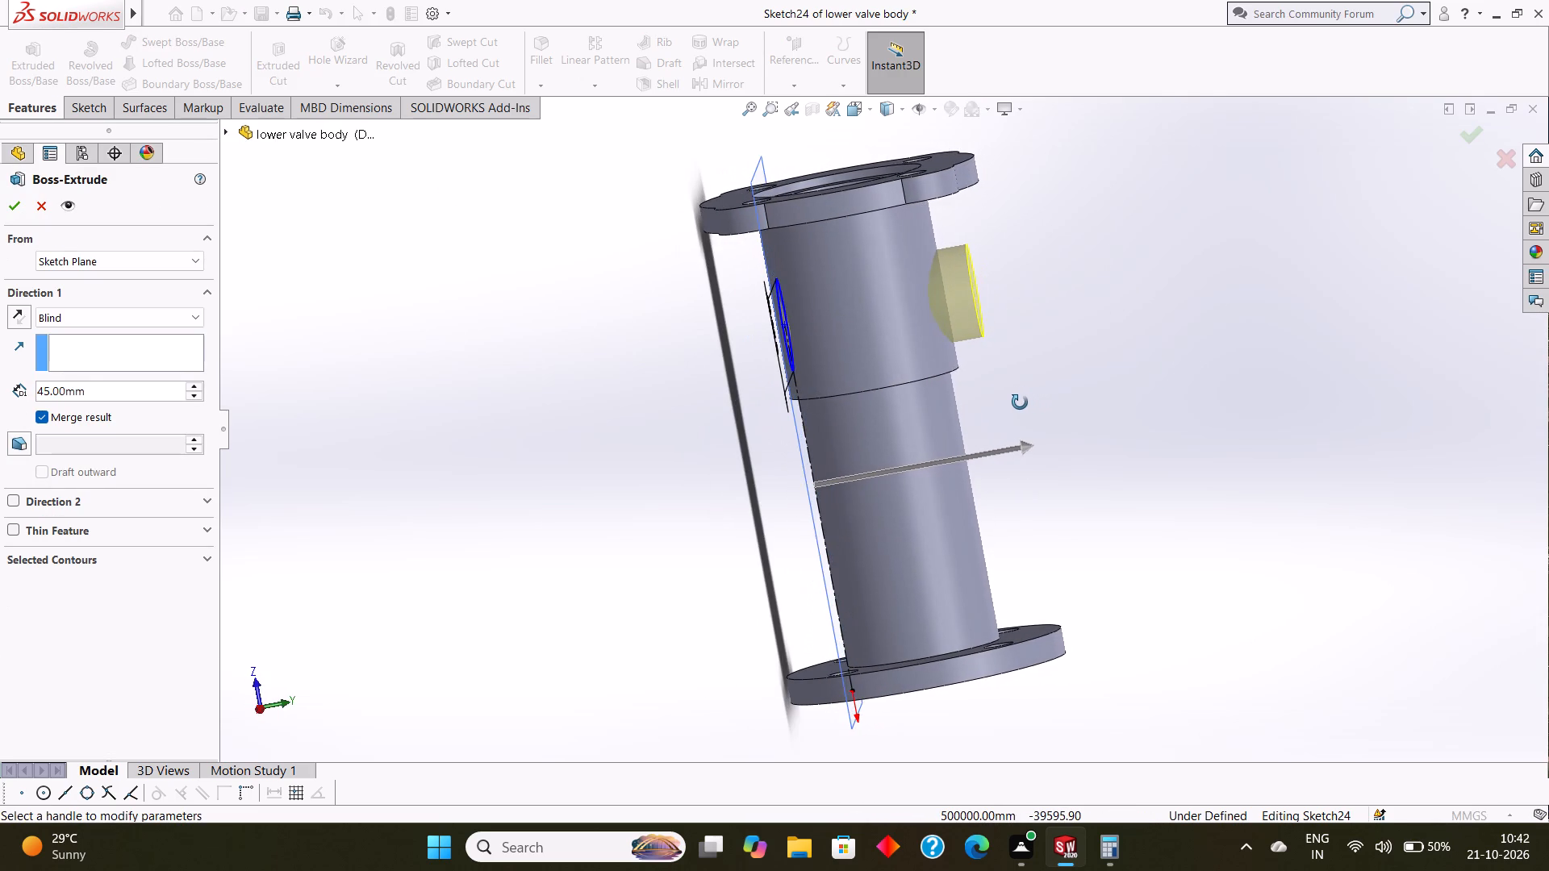
pyautogui.moveTo(1020, 402); pyautogui.dragTo(1019, 403, button='middle')
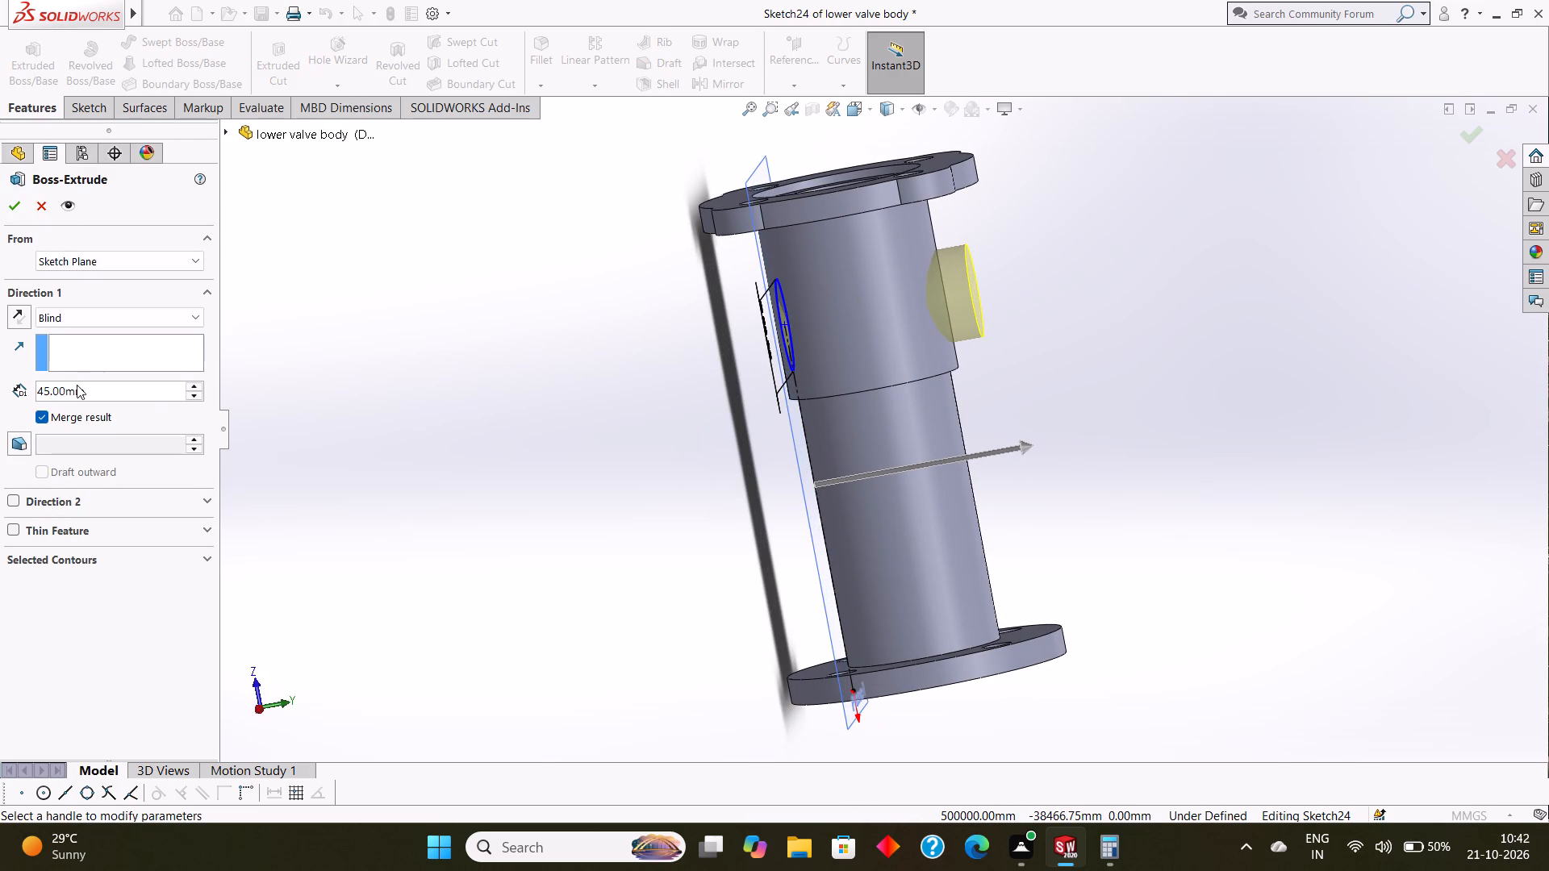
pyautogui.click(93, 393)
pyautogui.moveTo(121, 389); pyautogui.dragTo(23, 391)
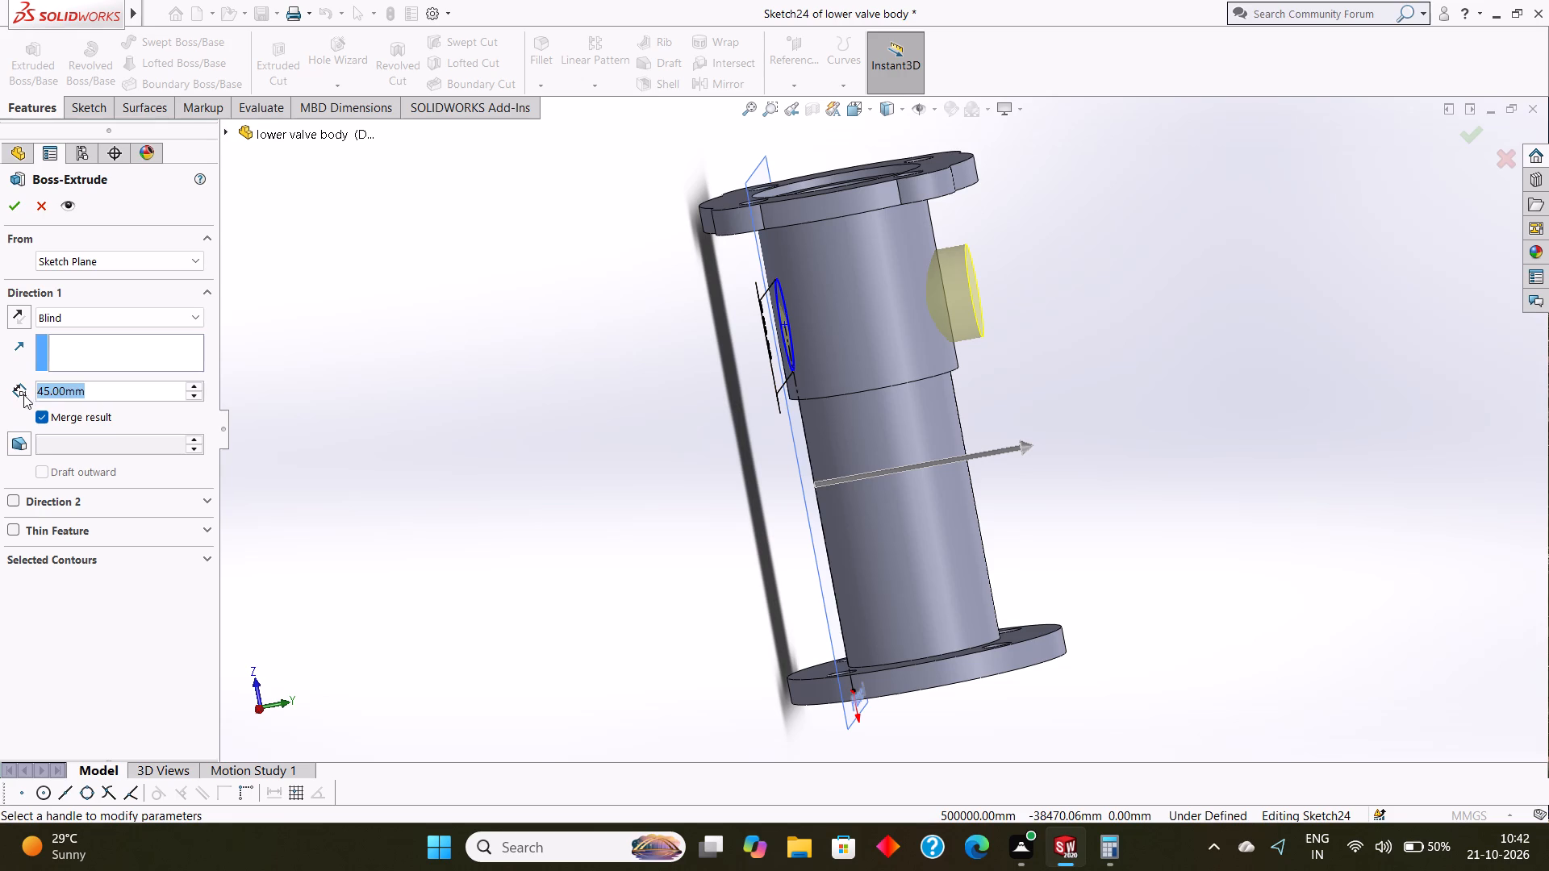
pyautogui.write('30')
pyautogui.press('Return')
pyautogui.click(9, 319)
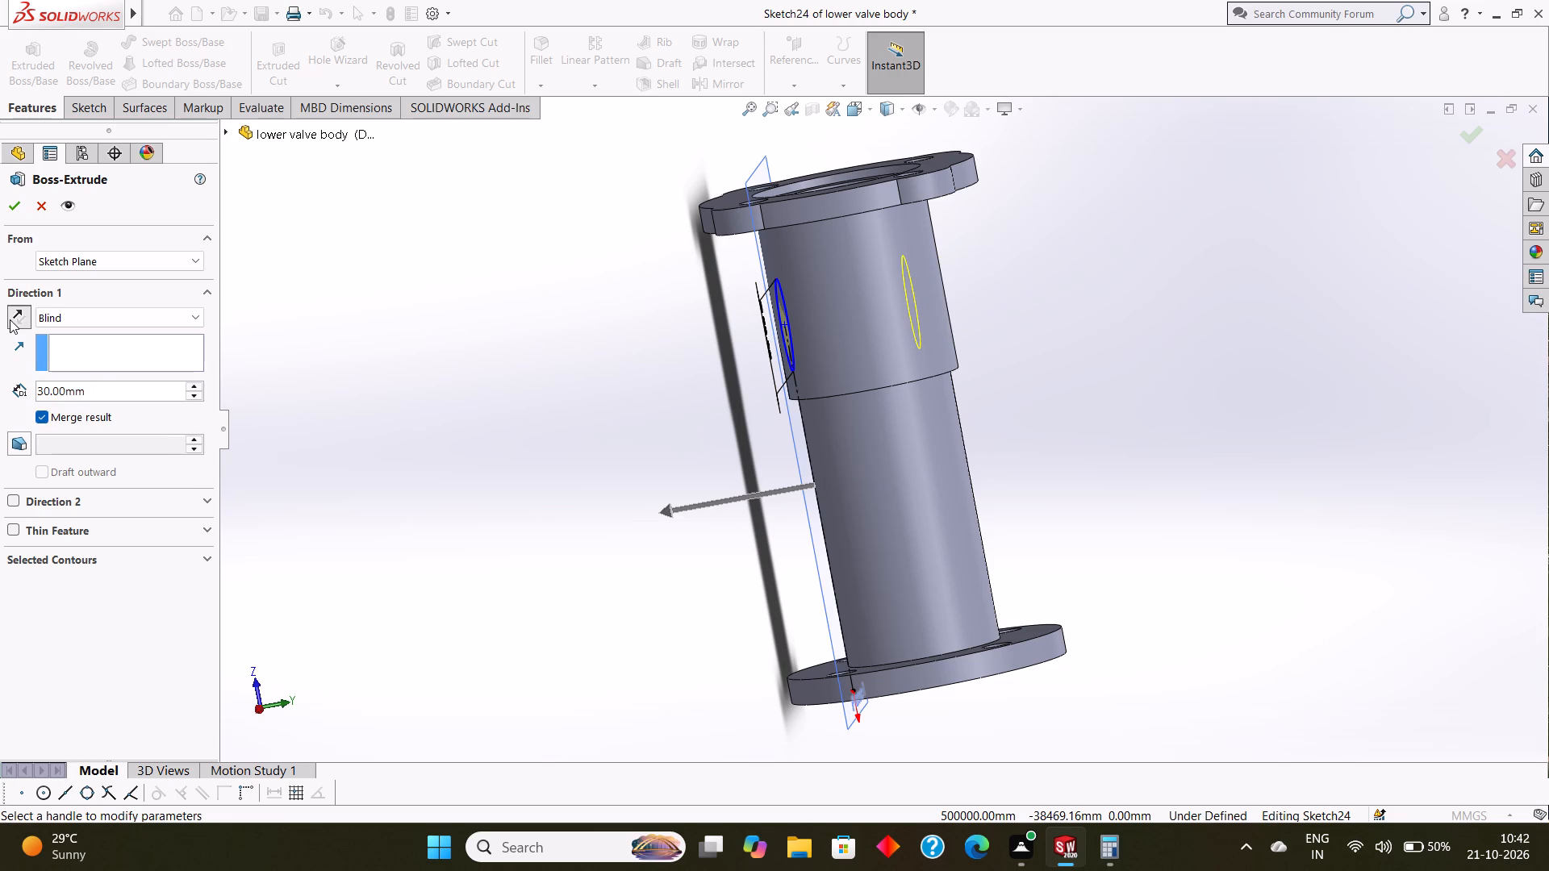
pyautogui.moveTo(399, 372); pyautogui.dragTo(420, 381, button='middle')
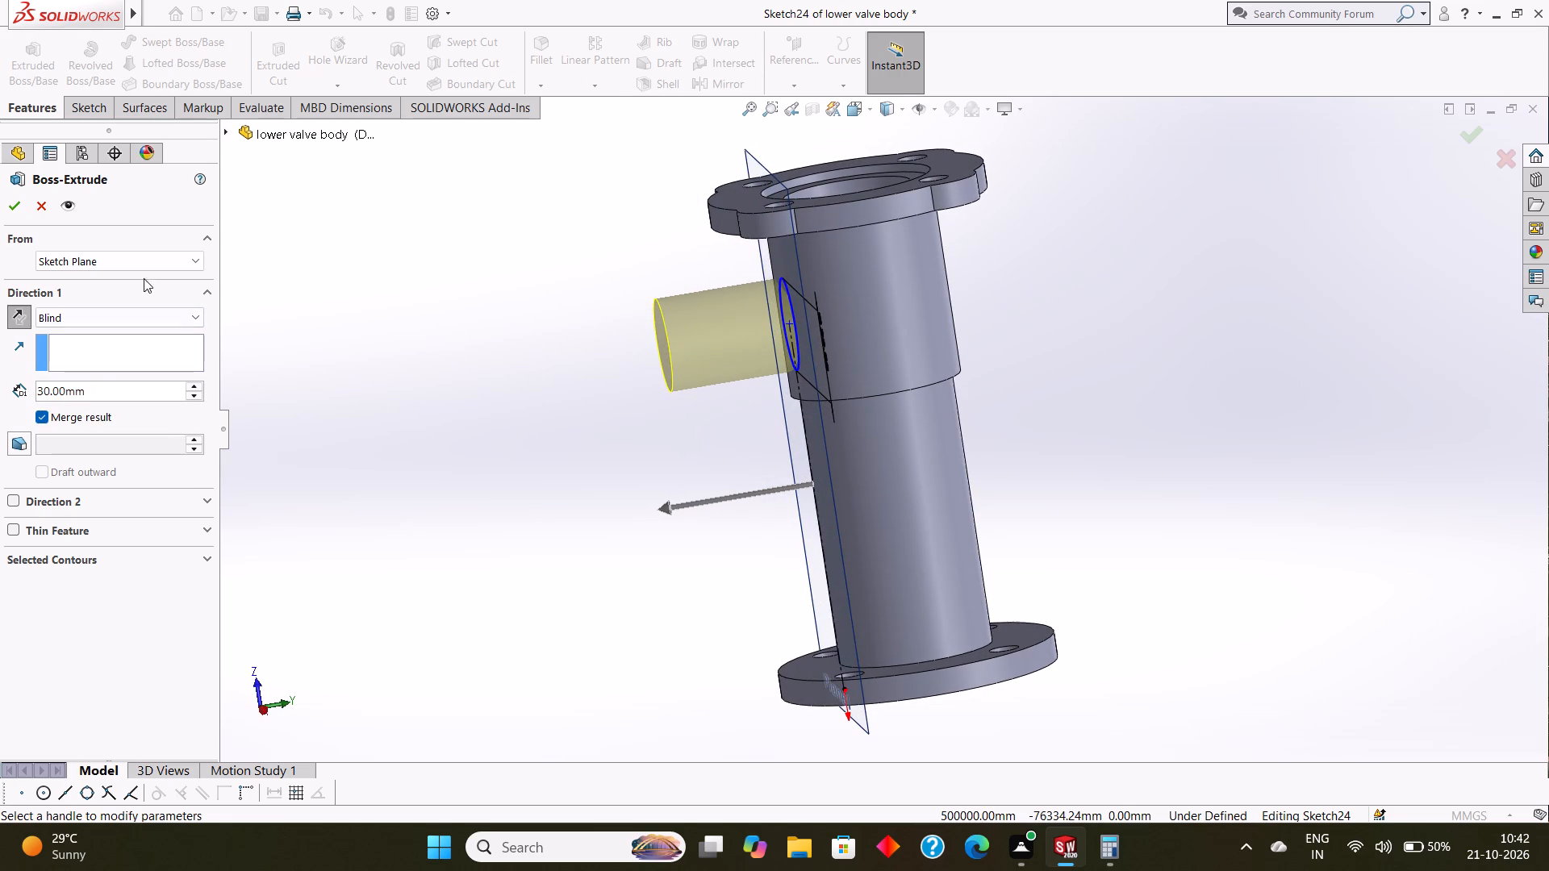
pyautogui.click(11, 209)
# Examine from several angles and close up how the extruded side branch meets the valve body's cylindrical wall.
pyautogui.moveTo(1107, 293); pyautogui.dragTo(1075, 295, button='middle')
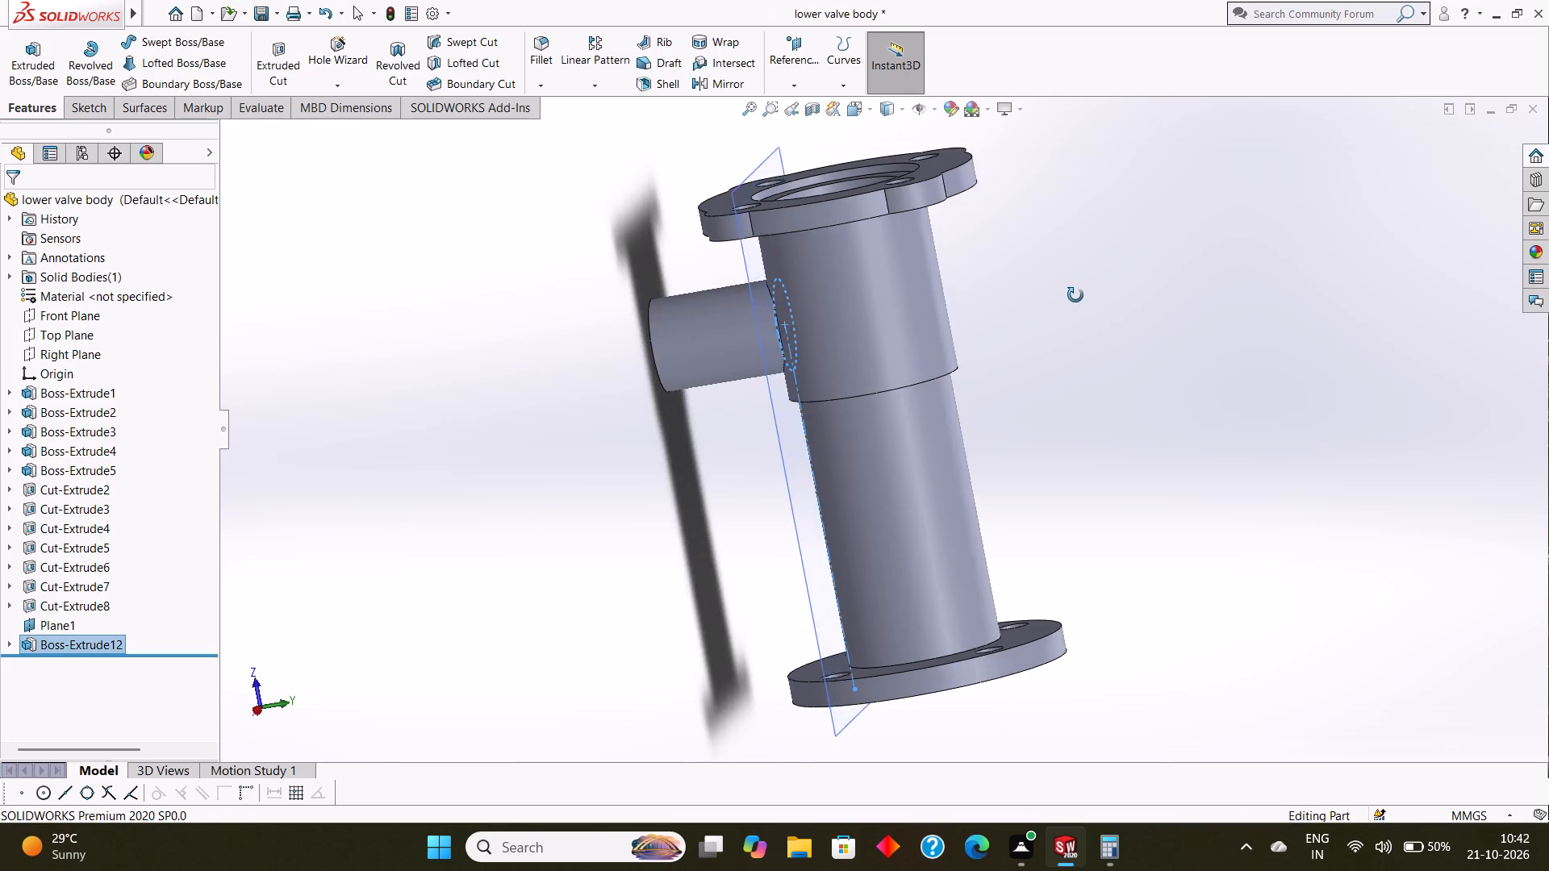
pyautogui.moveTo(1075, 295); pyautogui.dragTo(1051, 297, button='middle')
pyautogui.scroll(-6, 983, 316)
pyautogui.moveTo(1067, 308); pyautogui.dragTo(1037, 348, button='middle')
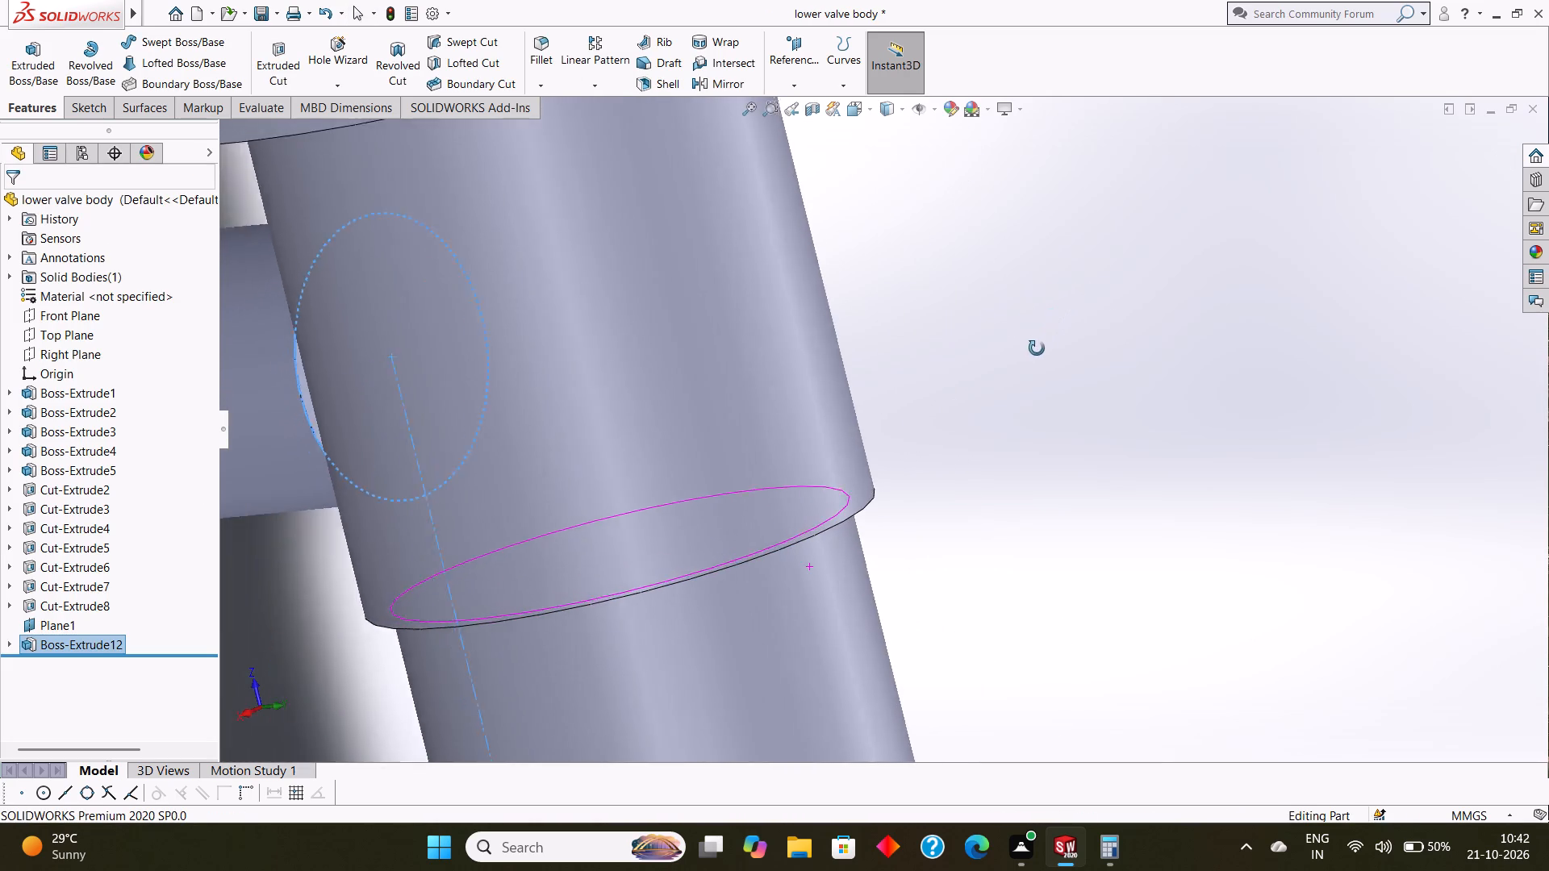
pyautogui.moveTo(1037, 348); pyautogui.dragTo(1030, 360, button='middle')
pyautogui.scroll(4, 1032, 355)
pyautogui.moveTo(1024, 355); pyautogui.dragTo(1106, 323, button='middle')
pyautogui.scroll(-2, 765, 409)
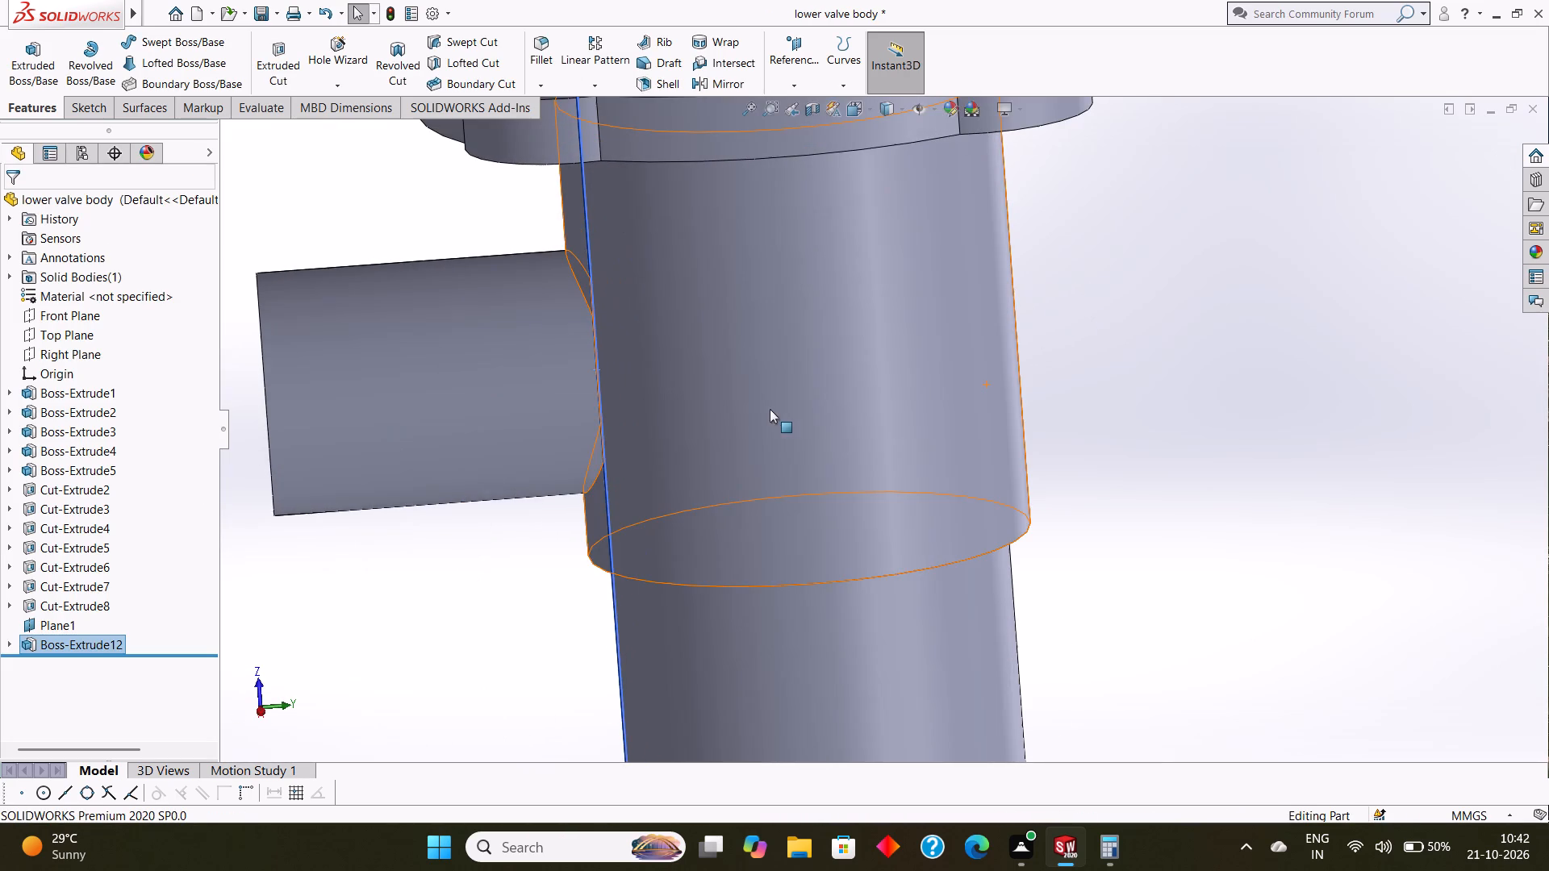
pyautogui.scroll(-1, 770, 409)
pyautogui.moveTo(844, 400); pyautogui.dragTo(783, 417, button='middle')
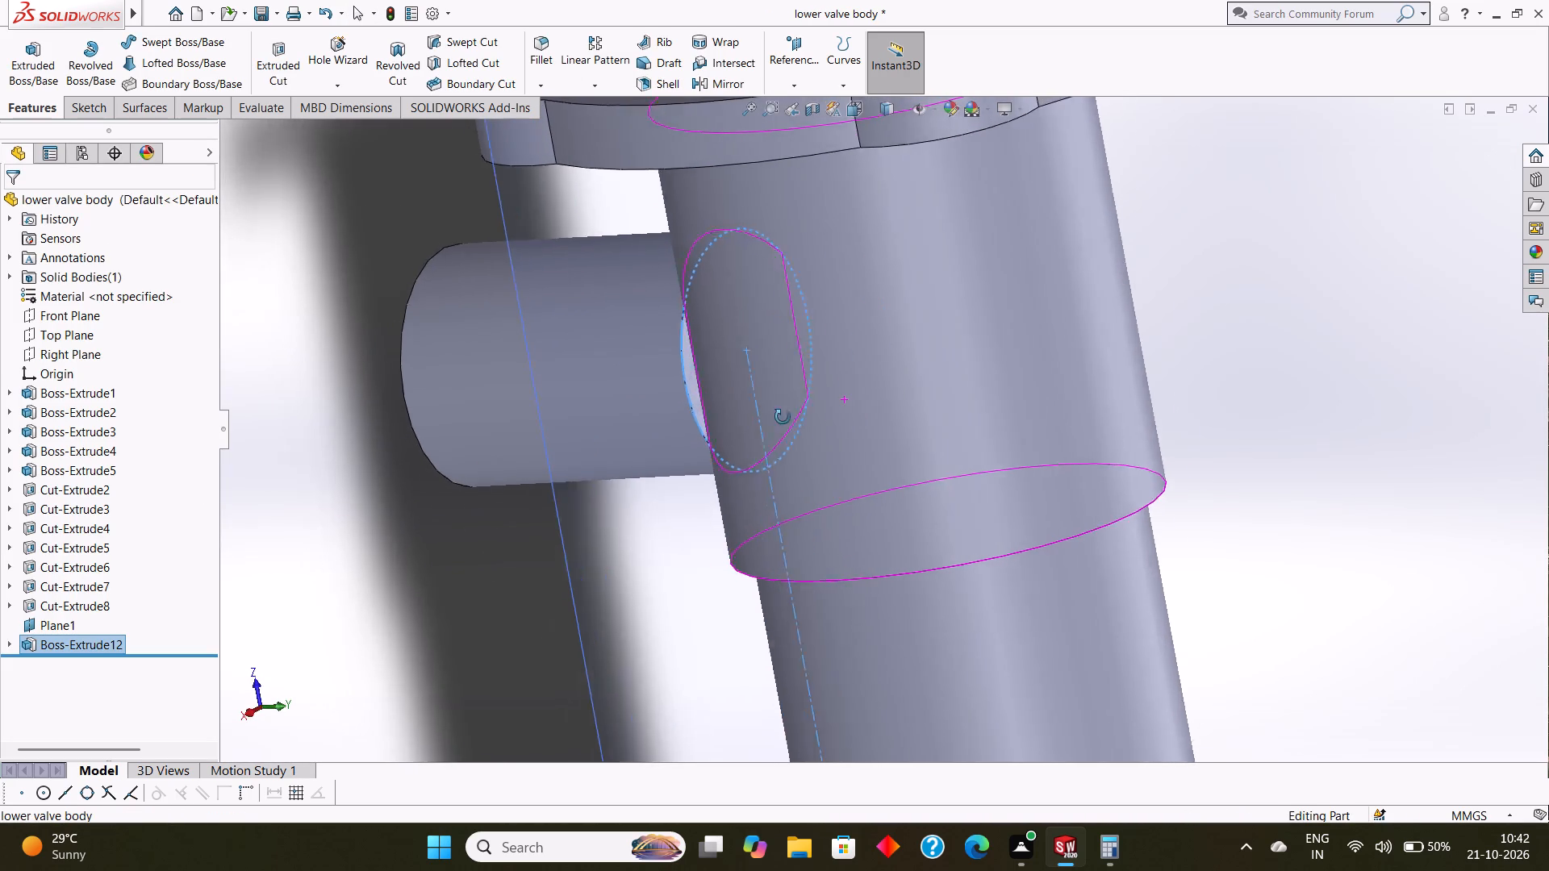
pyautogui.moveTo(783, 417); pyautogui.dragTo(762, 419, button='middle')
pyautogui.scroll(-7, 750, 398)
pyautogui.moveTo(895, 377); pyautogui.dragTo(925, 378, button='middle')
pyautogui.scroll(2, 923, 376)
pyautogui.moveTo(910, 383); pyautogui.dragTo(917, 381, button='middle')
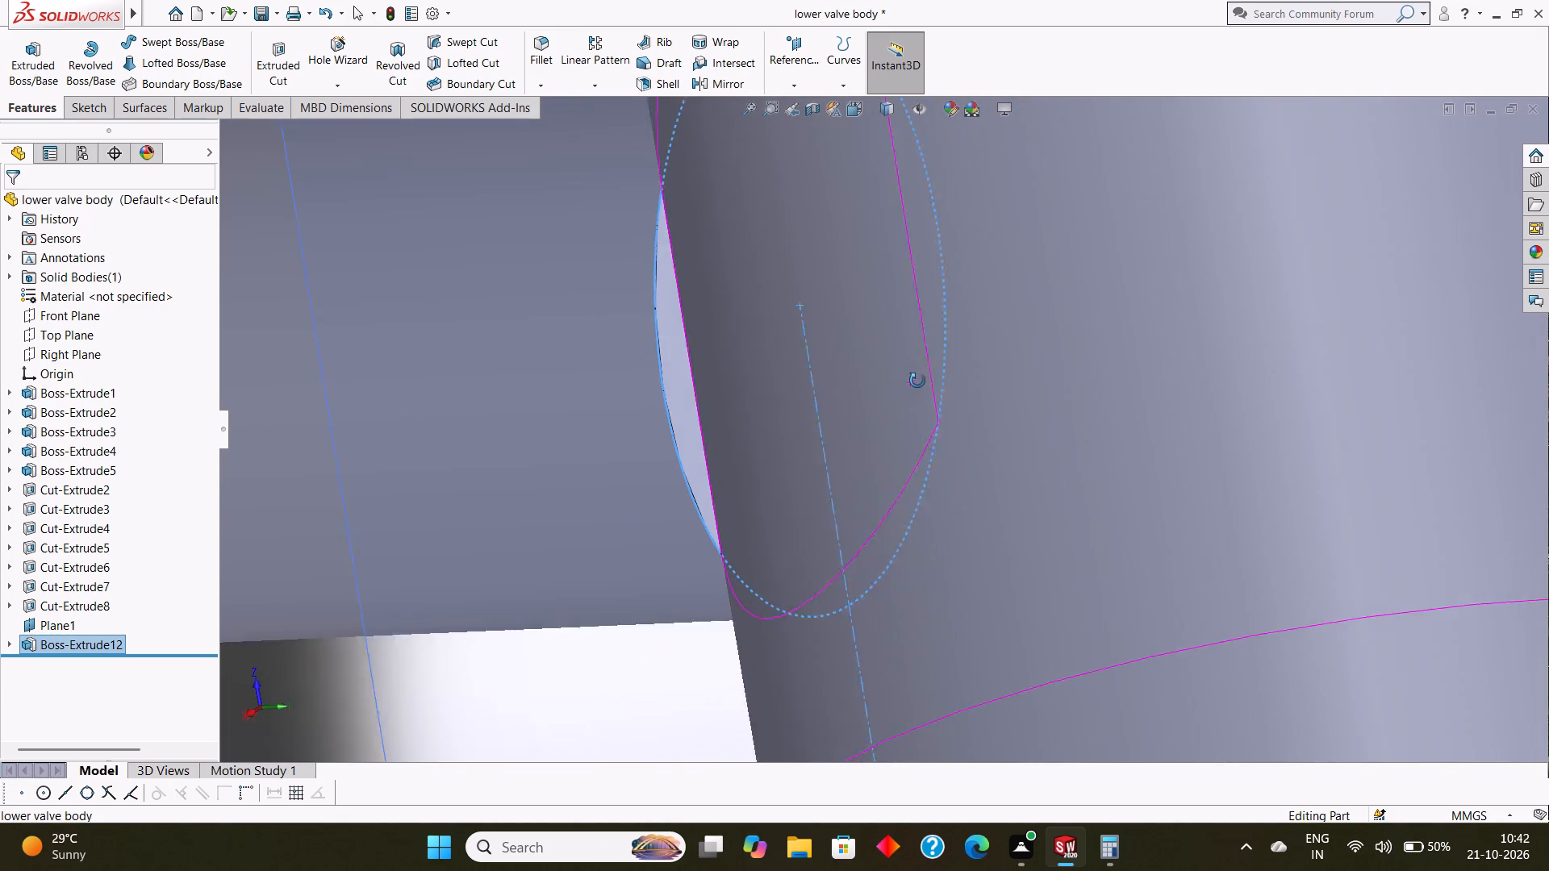
pyautogui.moveTo(917, 381); pyautogui.dragTo(929, 375, button='middle')
pyautogui.scroll(3, 926, 373)
pyautogui.moveTo(863, 398); pyautogui.dragTo(889, 393, button='middle')
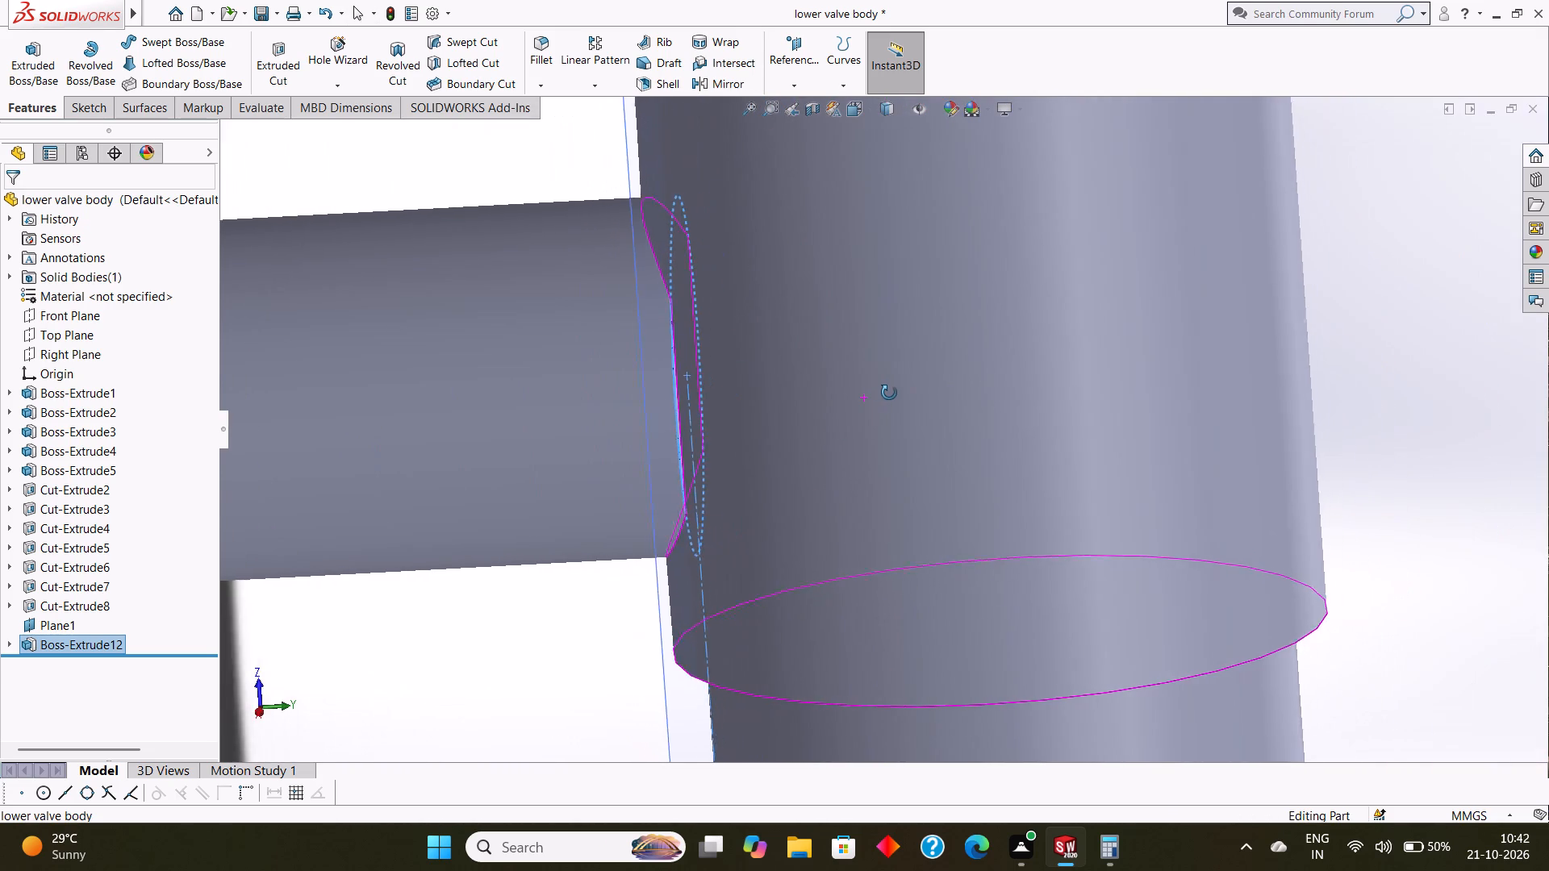
pyautogui.moveTo(889, 393); pyautogui.dragTo(913, 386, button='middle')
pyautogui.scroll(8, 913, 385)
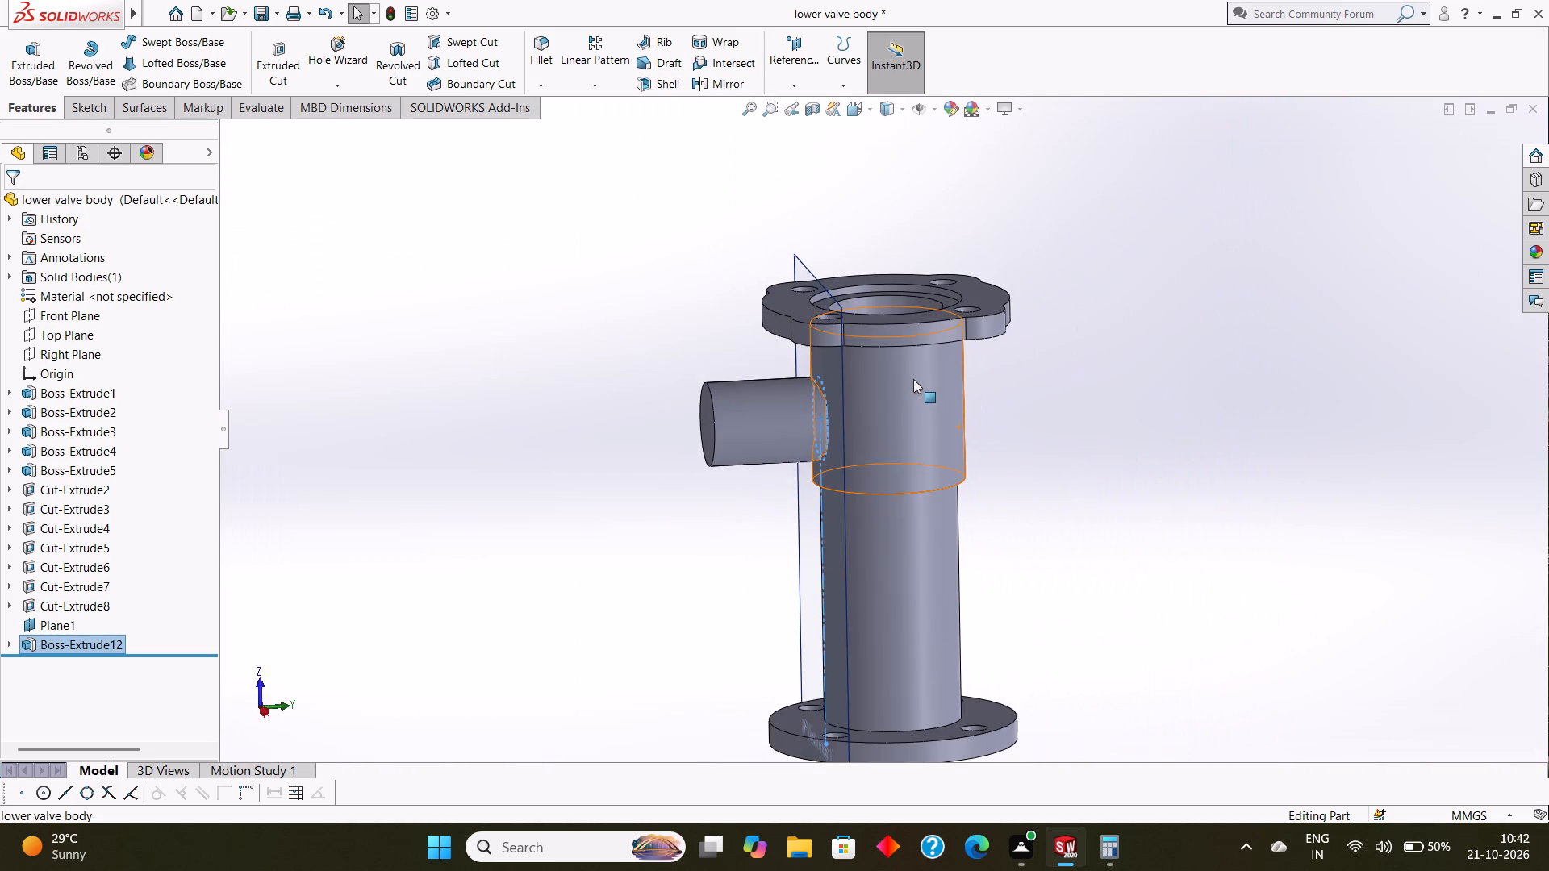
pyautogui.press('Escape')
pyautogui.press('Escape')
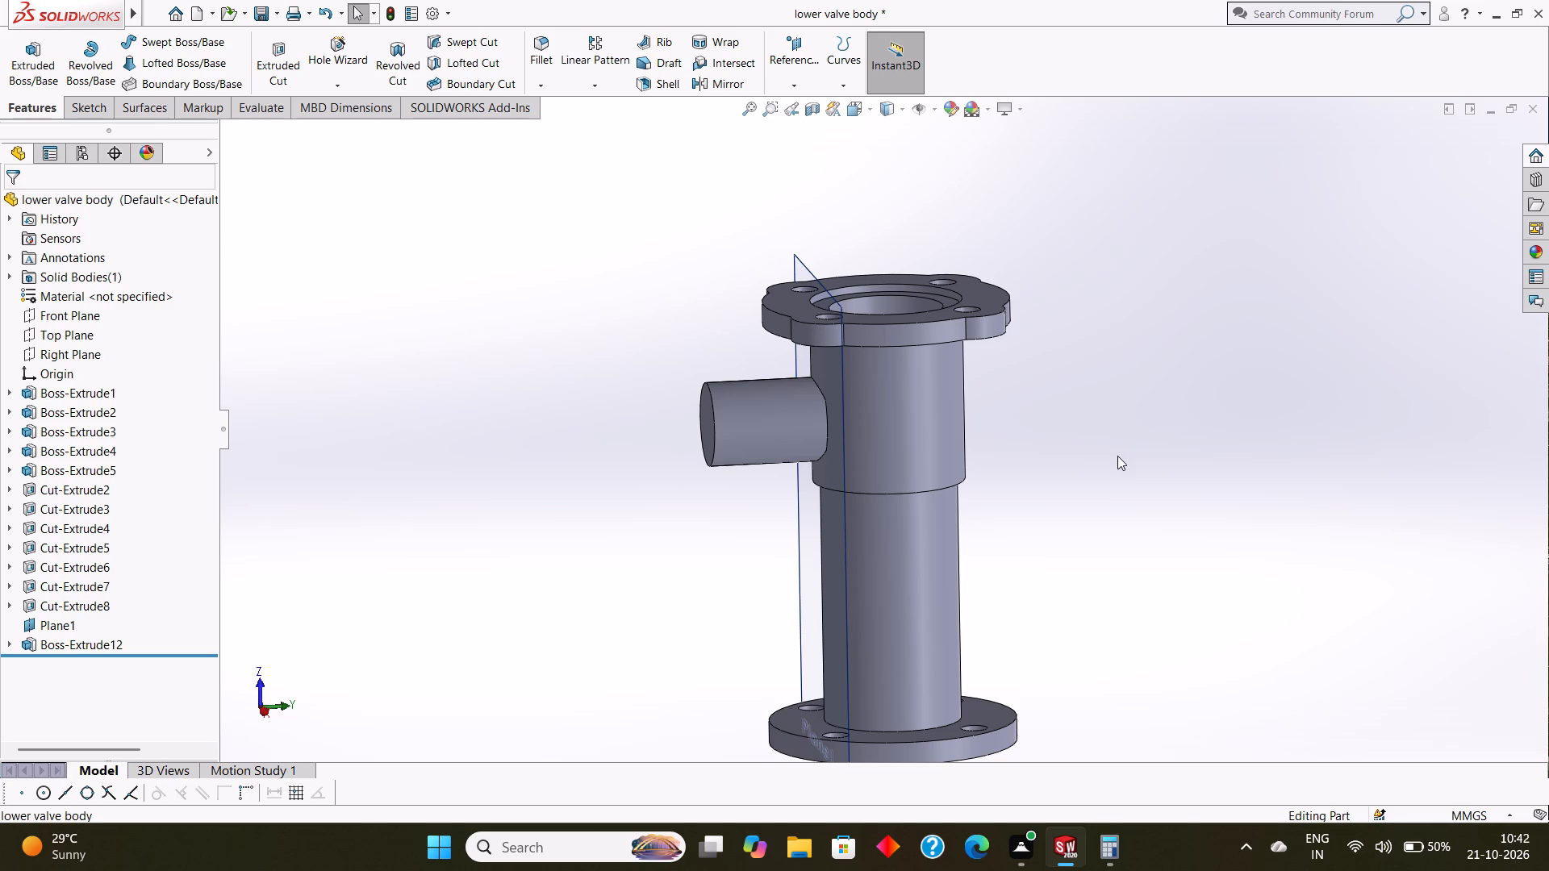
# Undo the branch extrusion and its whole sketch on Plane1, including the 22 mm circle and the centerline, keeping the plane.
pyautogui.hotkey('ctrl', 'z')
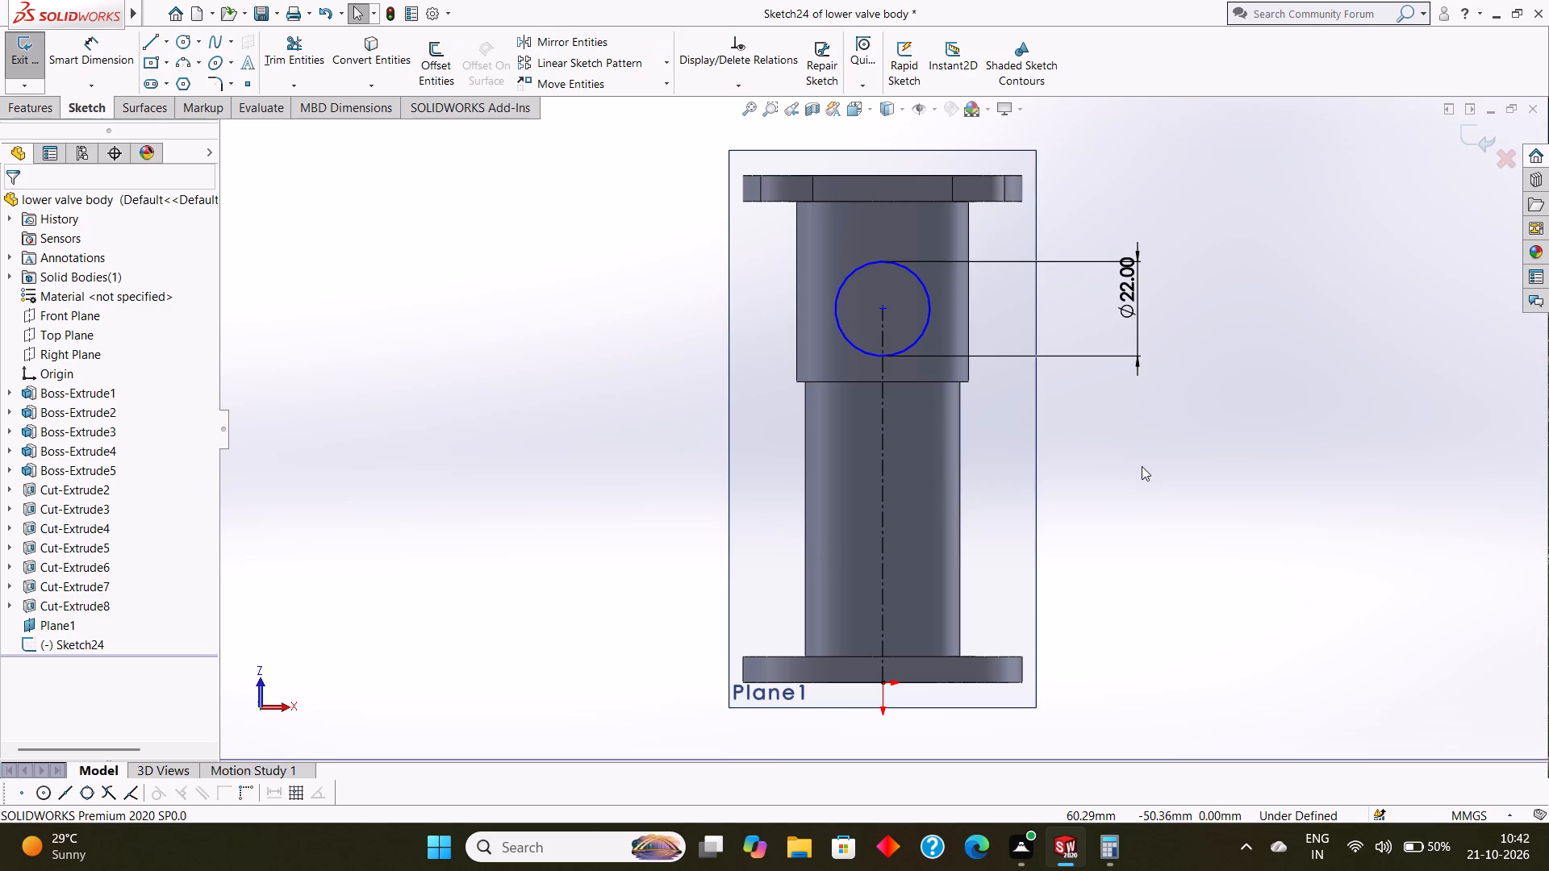
pyautogui.hotkey('ctrl', 'z')
pyautogui.hotkey('ctrl', 'z')
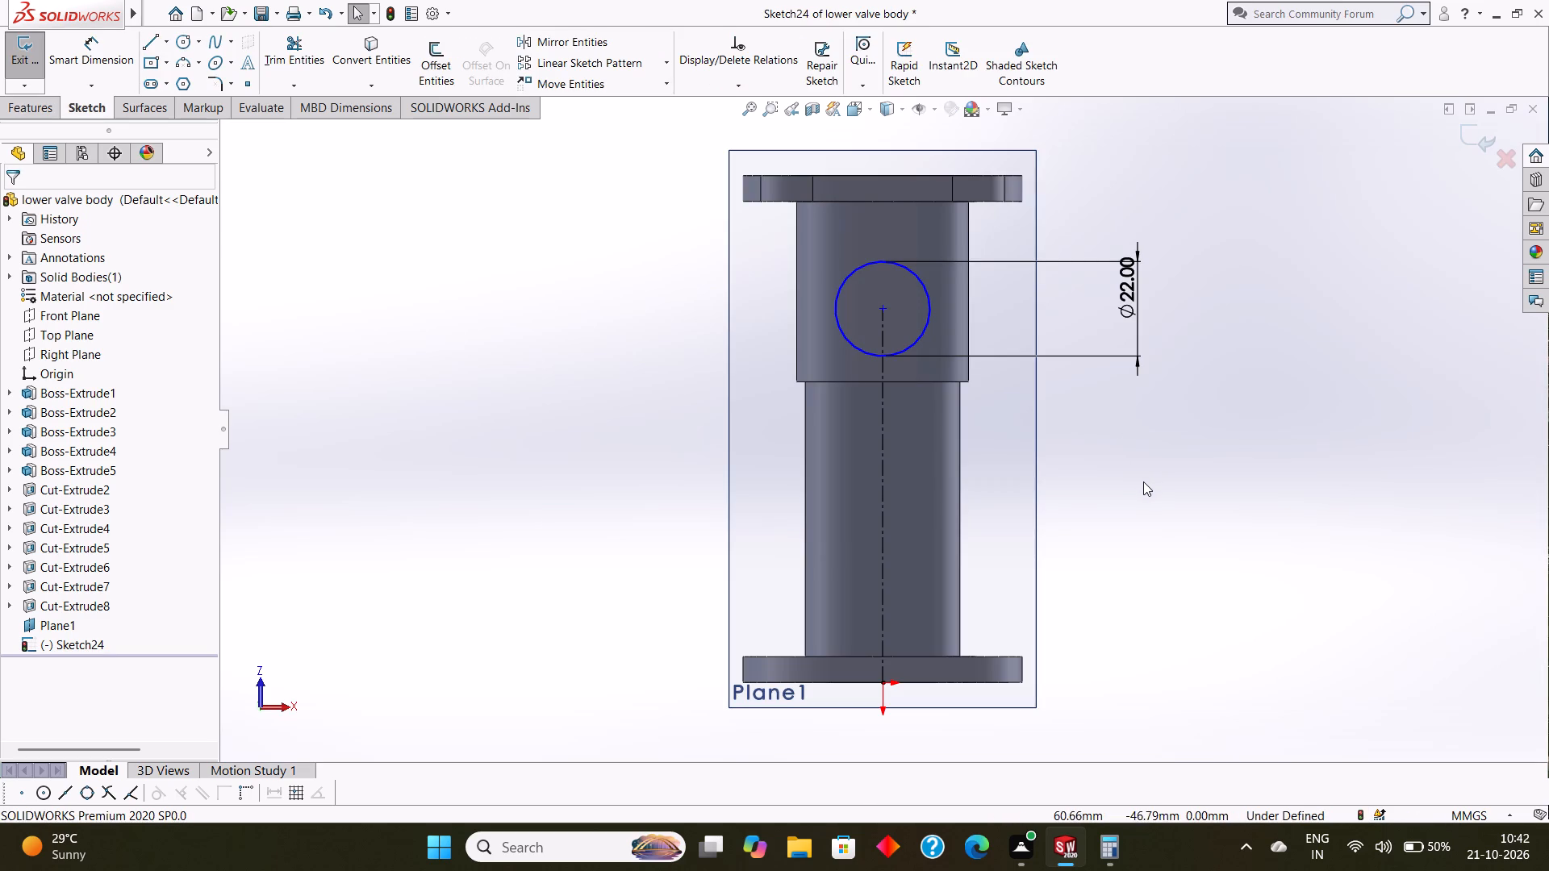
pyautogui.hotkey('ctrl', 'z')
pyautogui.hotkey('ctrl', 'z')
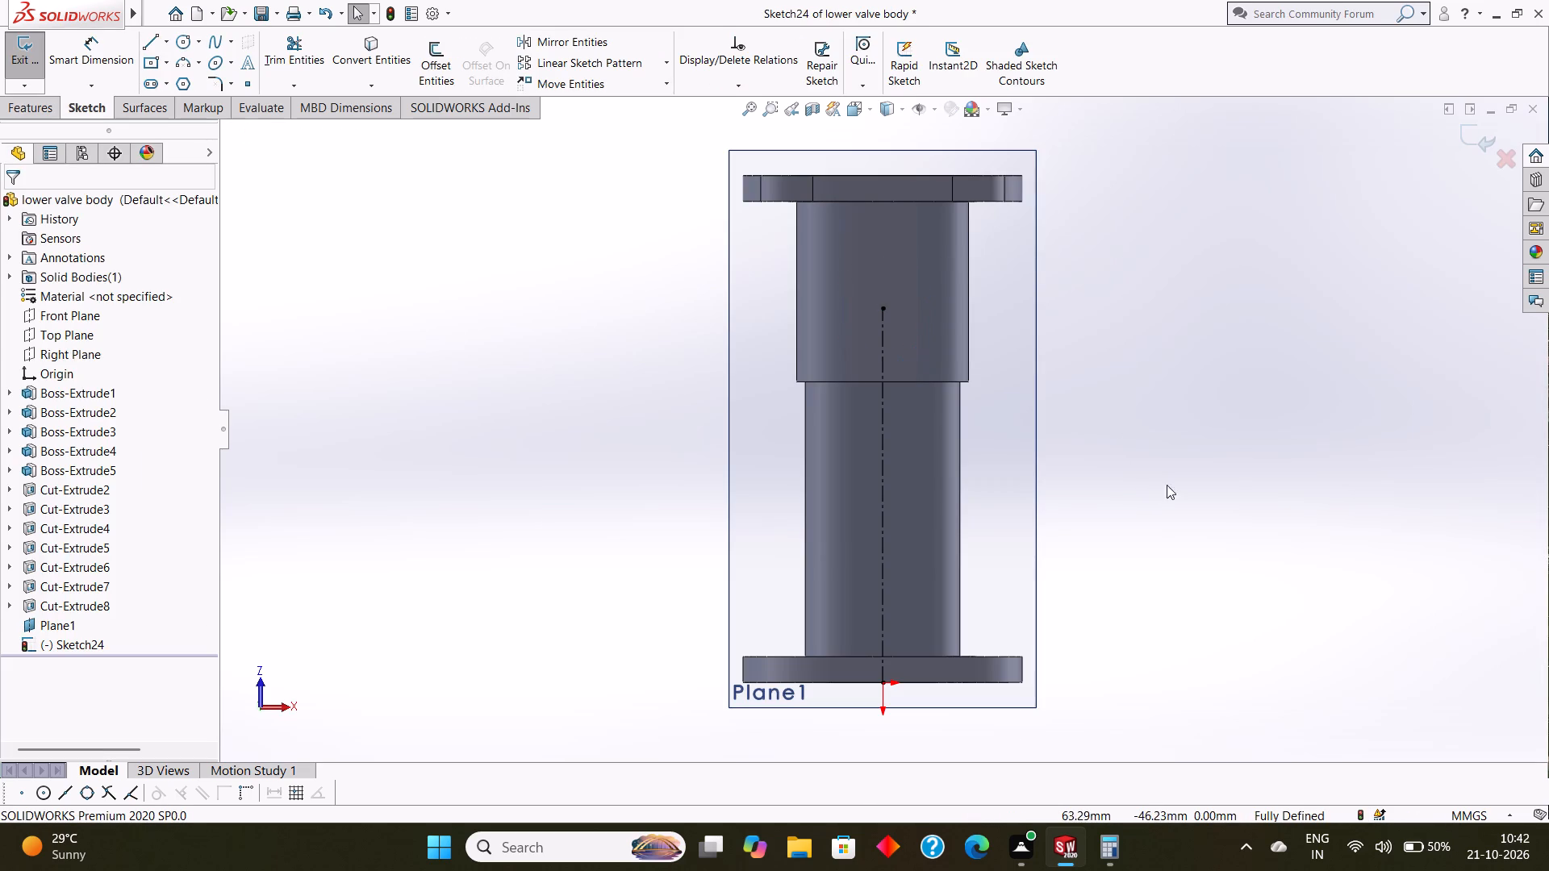
pyautogui.moveTo(1230, 473); pyautogui.dragTo(1182, 573, button='middle')
pyautogui.hotkey('ctrl', 'z')
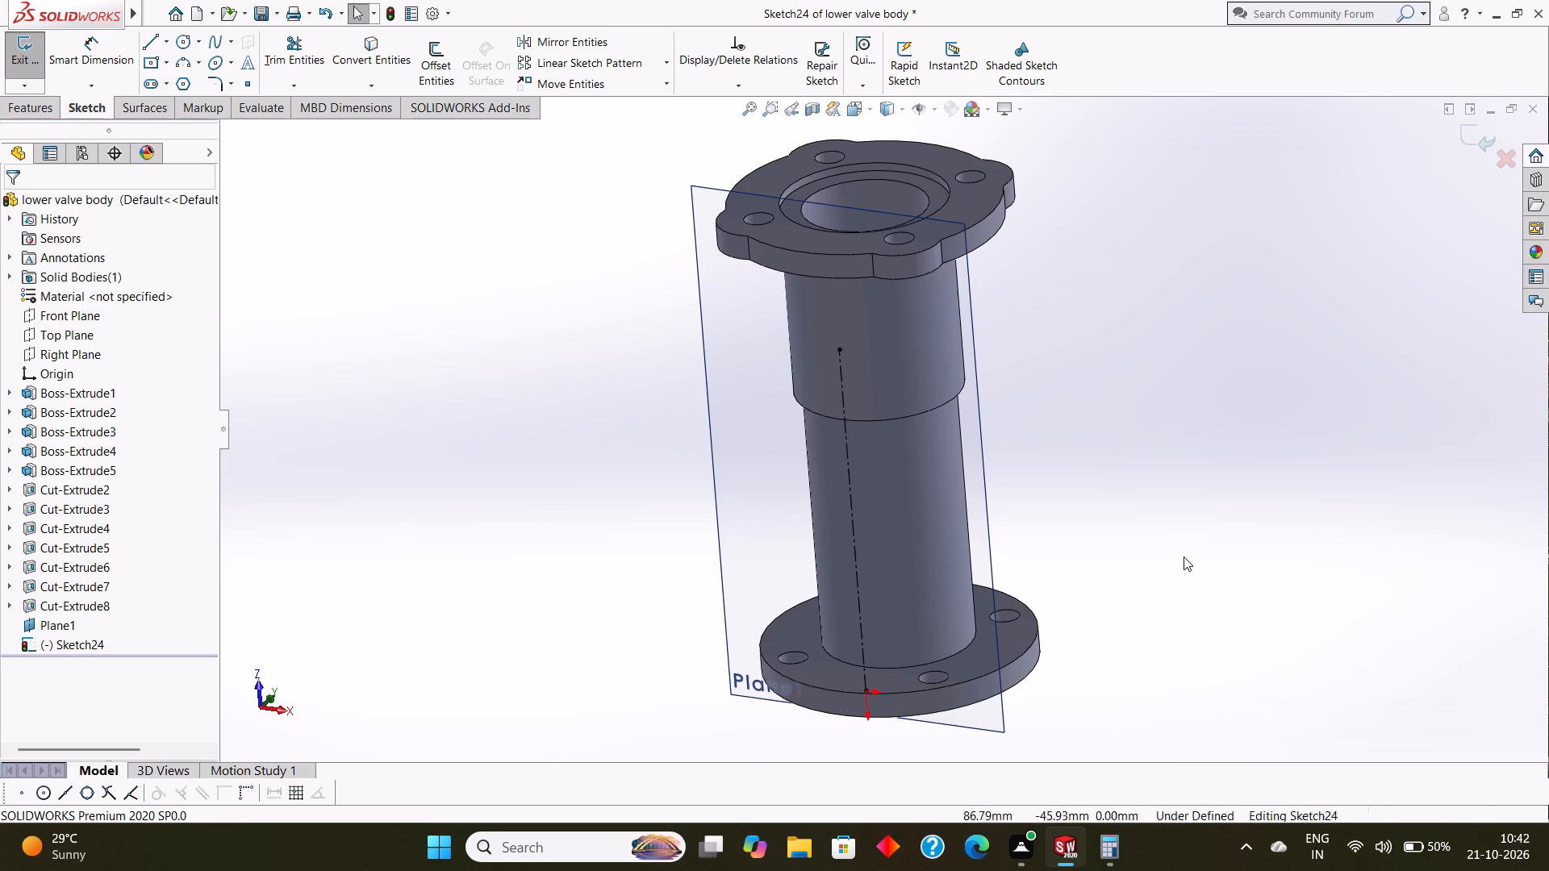
pyautogui.rightClick(968, 316)
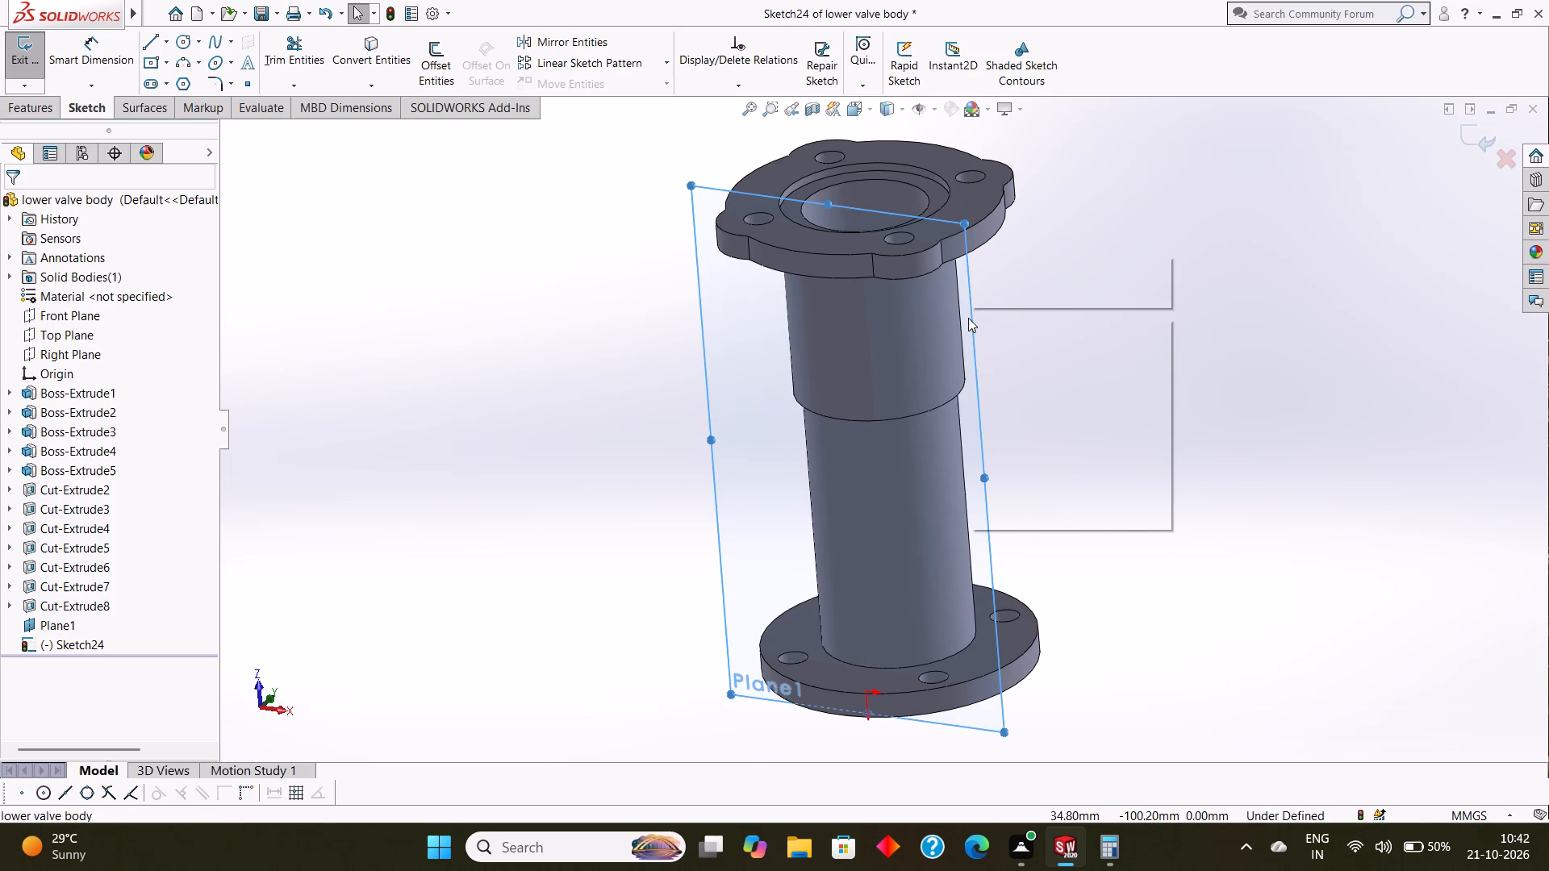
pyautogui.press('Escape')
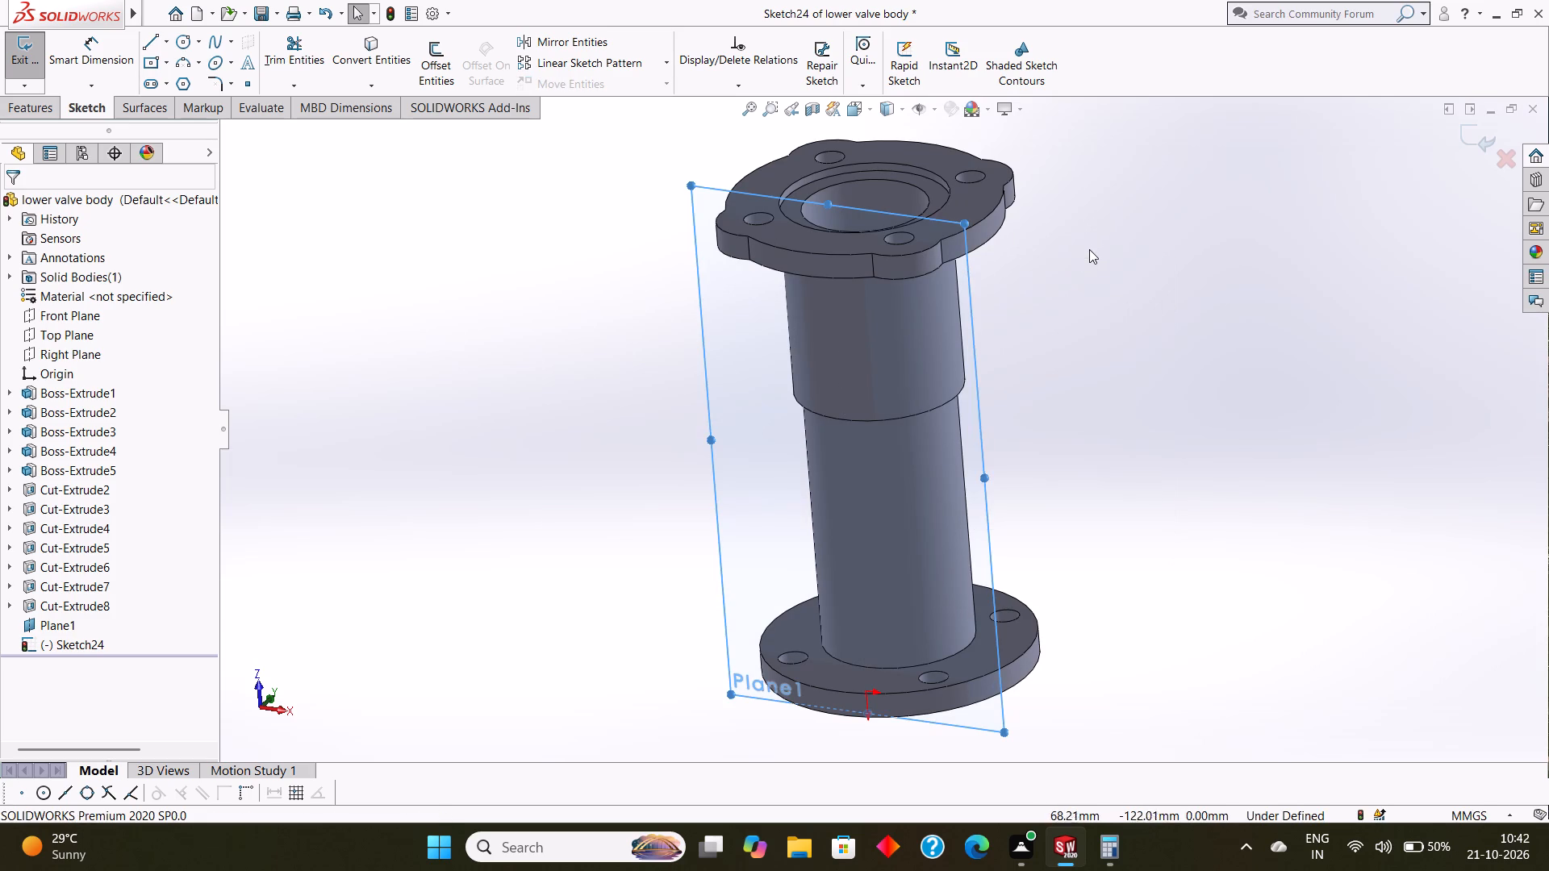
pyautogui.press('Escape')
pyautogui.click(62, 623)
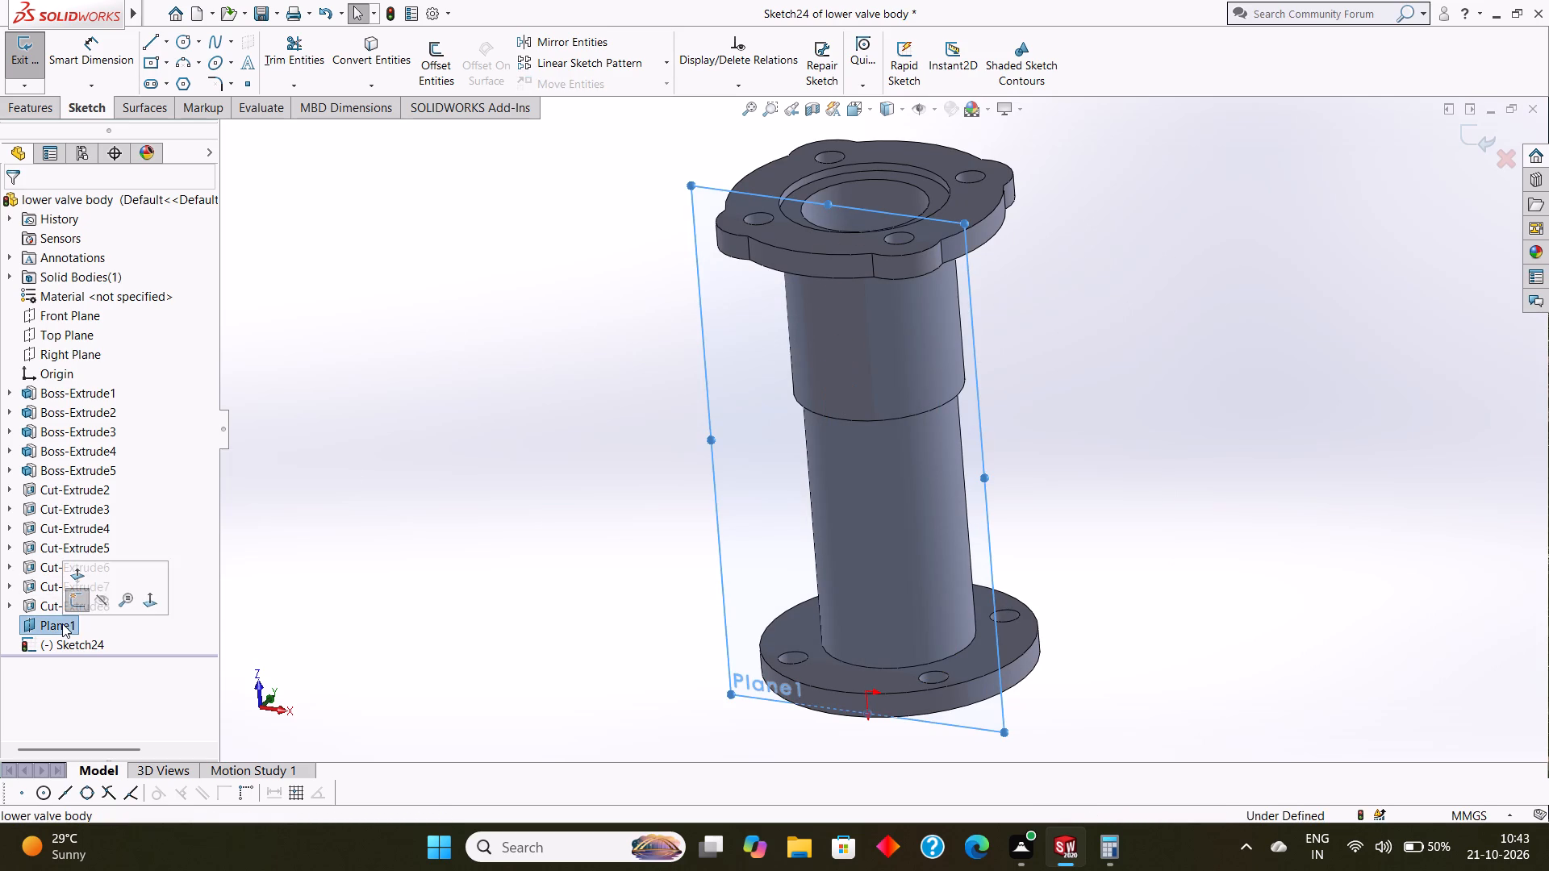
pyautogui.press('Escape')
pyautogui.click(62, 643)
pyautogui.press('Escape')
pyautogui.press('Escape')
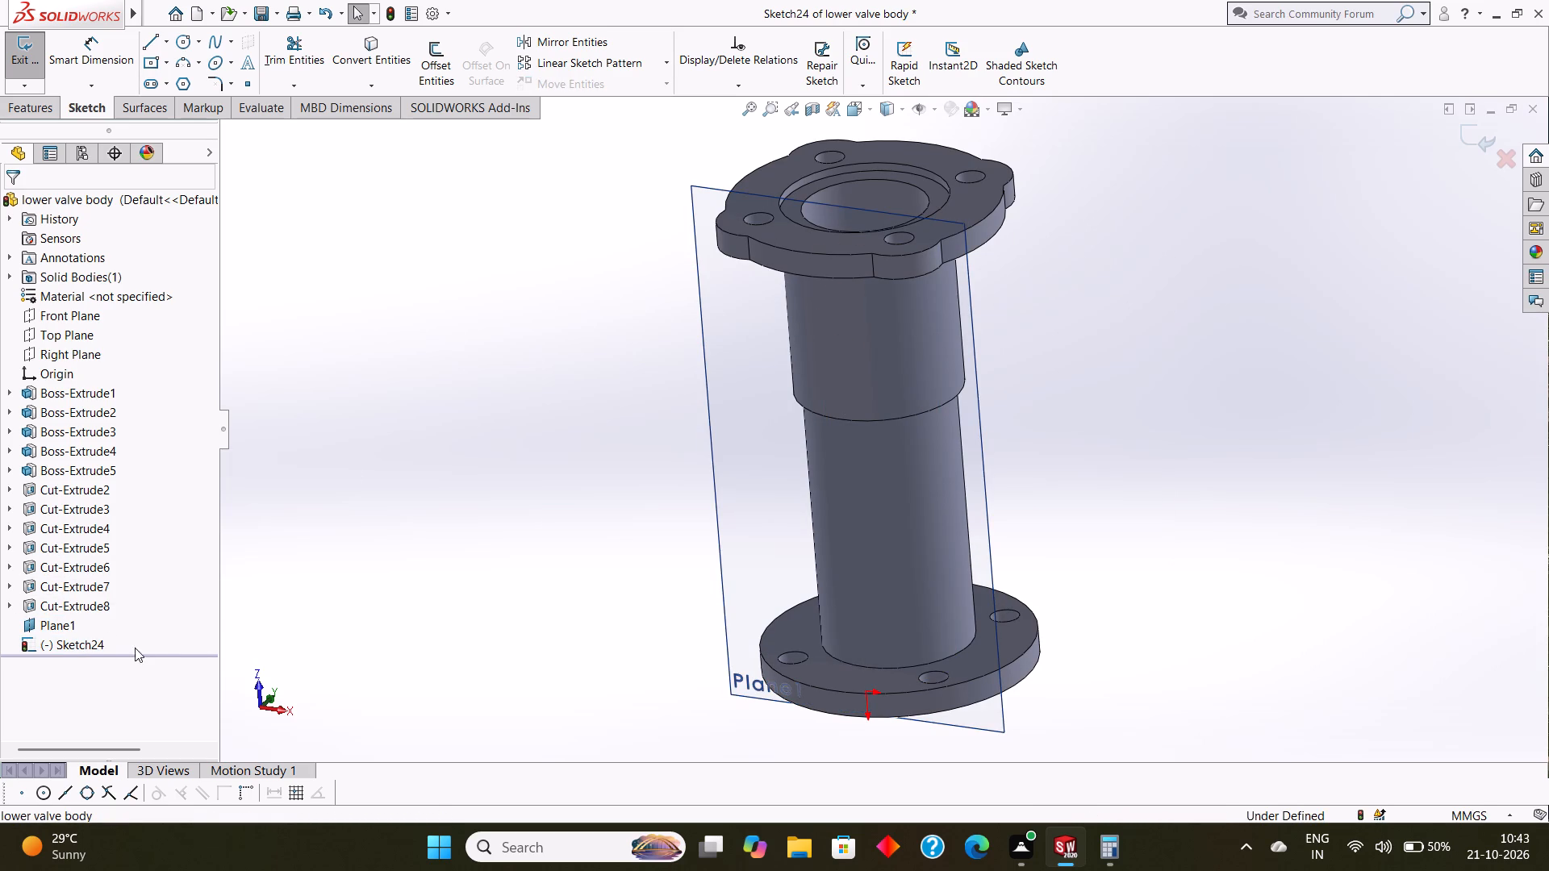
pyautogui.hotkey('ctrl', 'z')
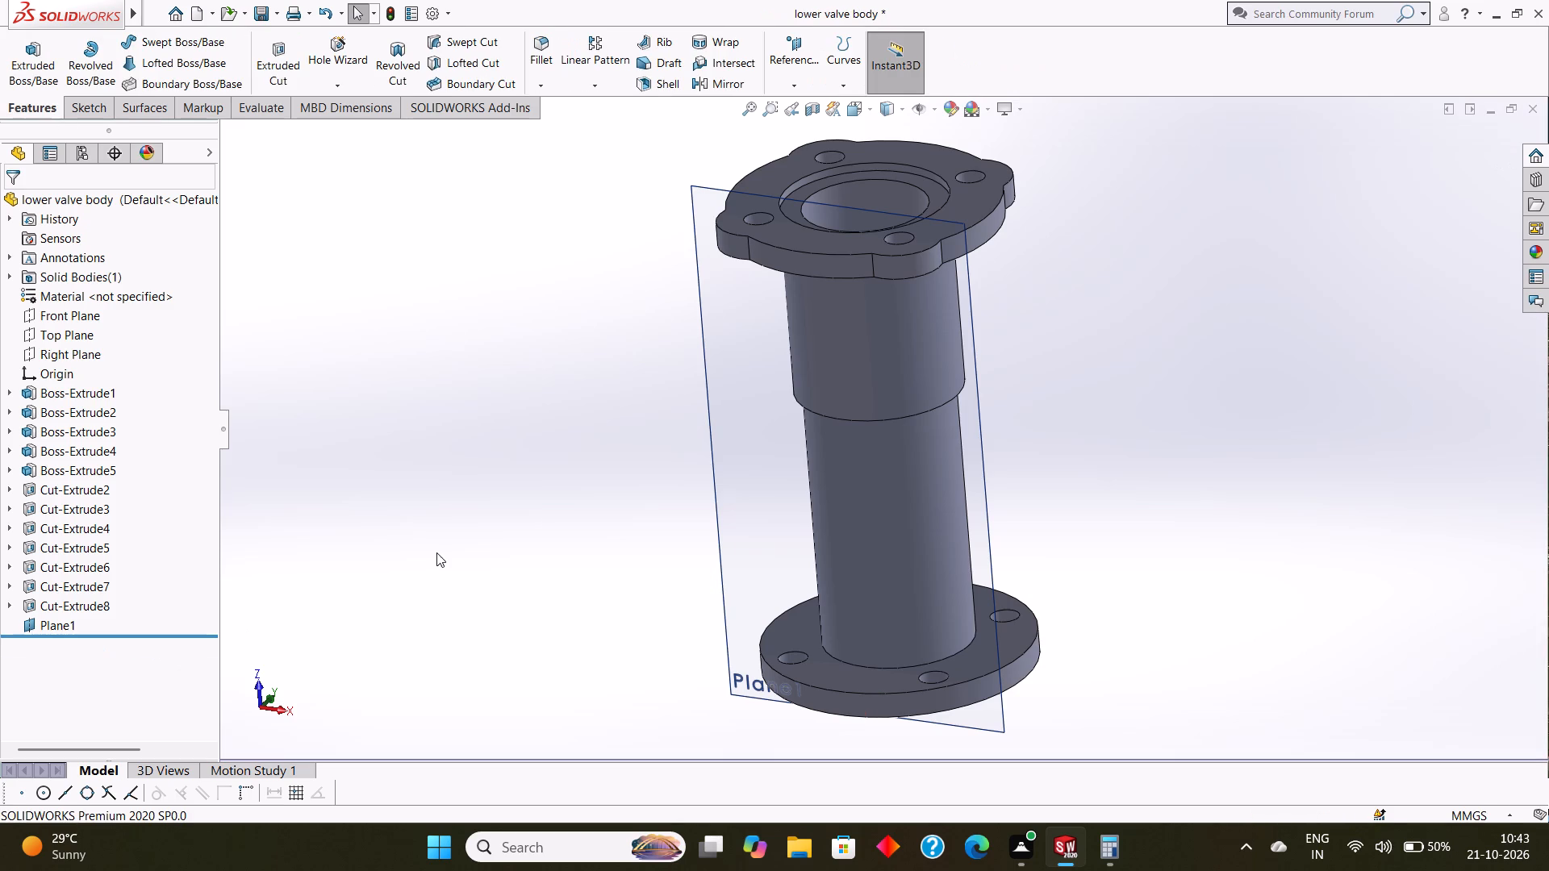
# Edit Plane1 and set its offset distance from the Top Plane to 15 mm, keeping the flipped offset direction.
pyautogui.click(55, 629)
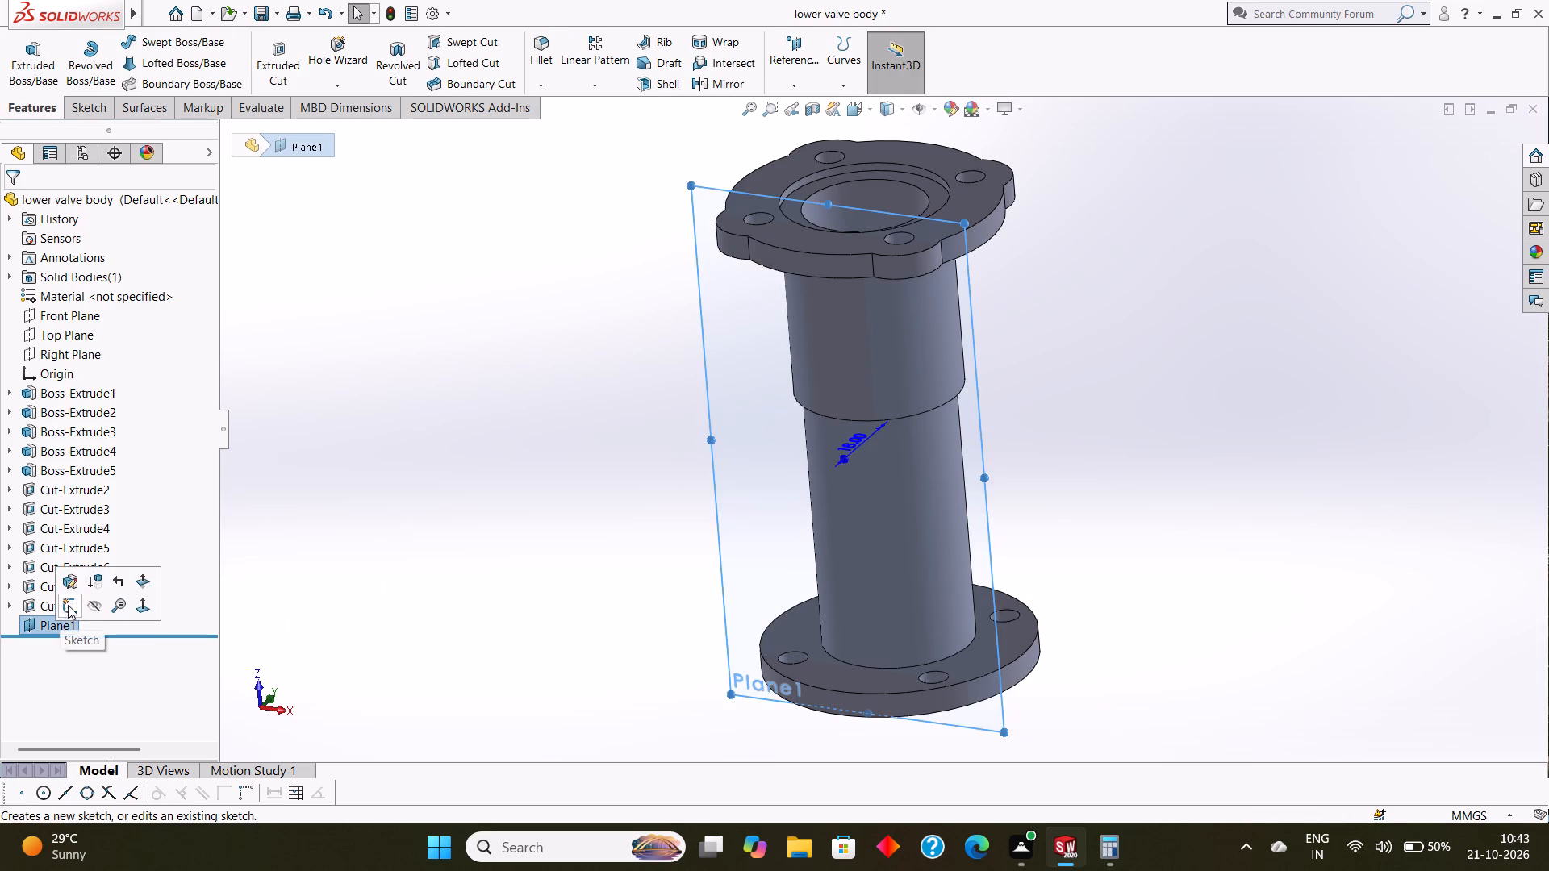
pyautogui.click(71, 580)
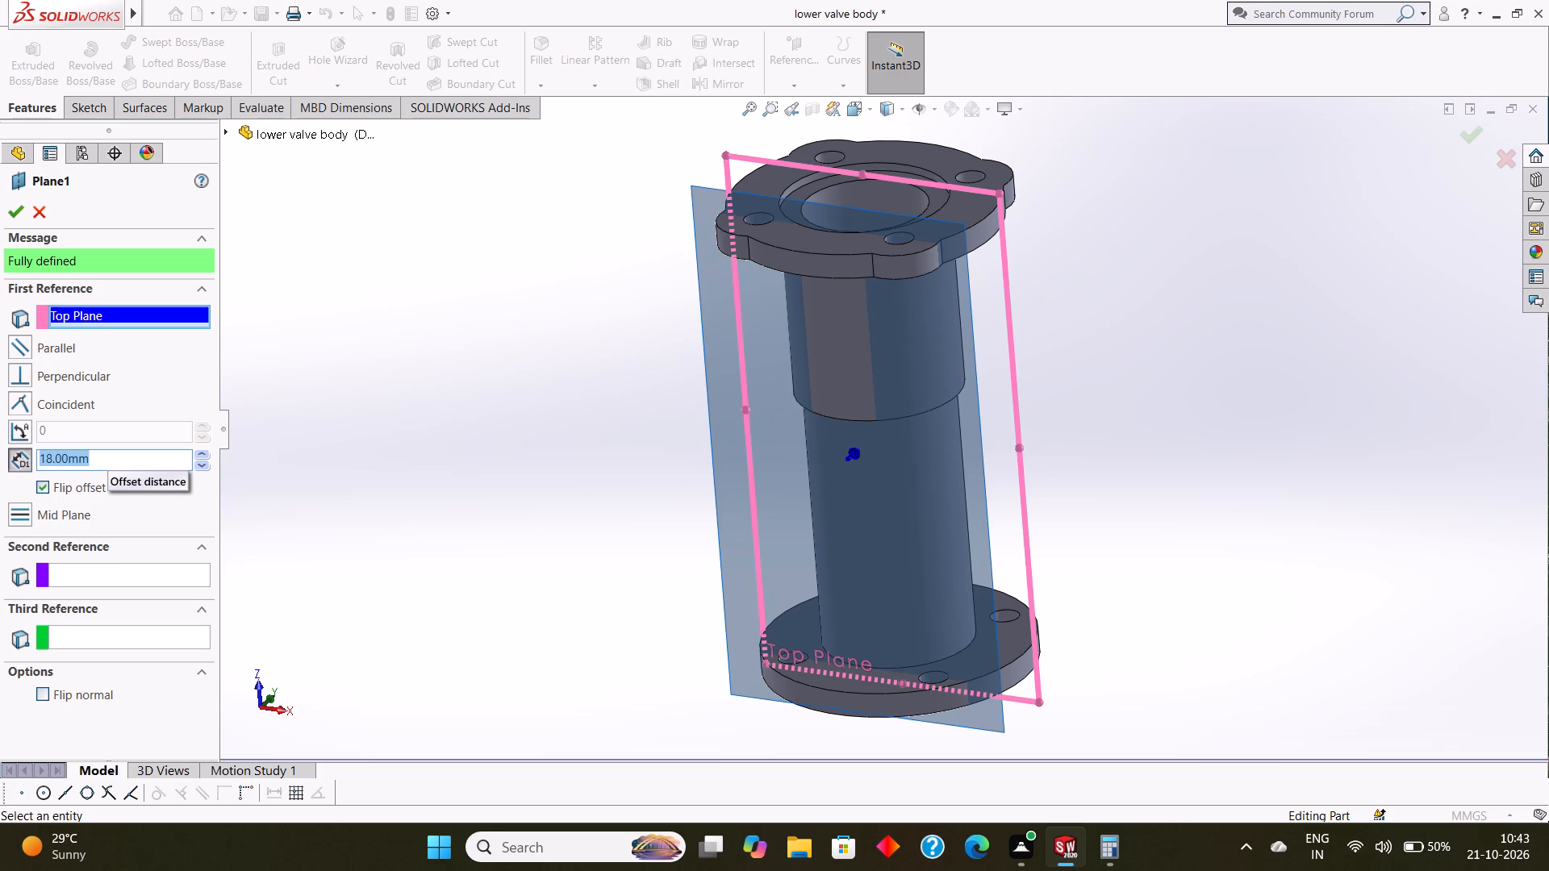
pyautogui.moveTo(1188, 258); pyautogui.dragTo(1162, 371, button='middle')
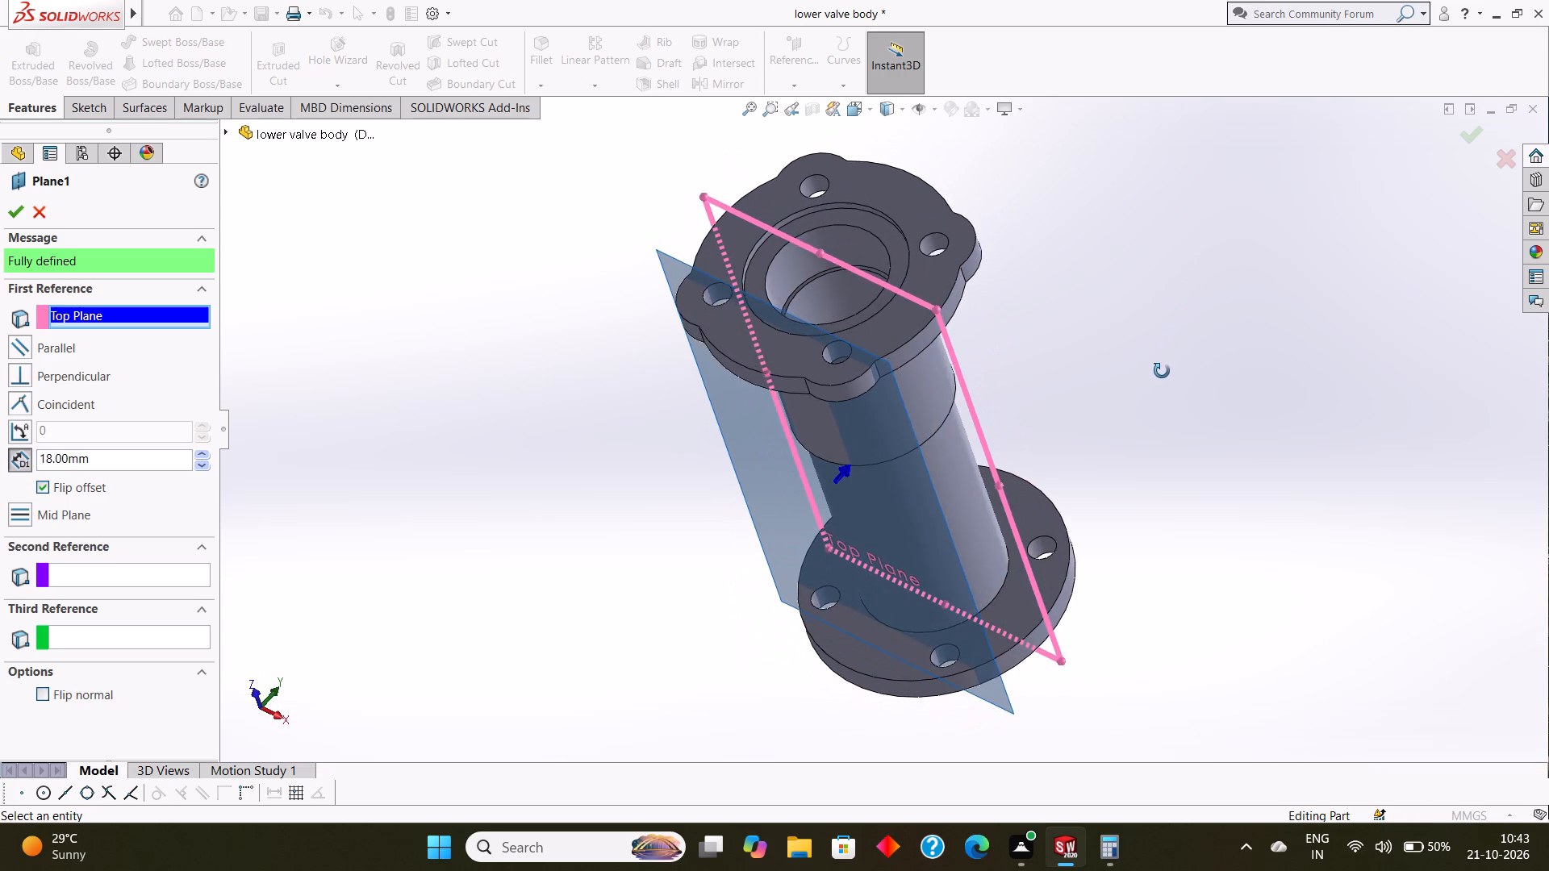
pyautogui.moveTo(1162, 371); pyautogui.dragTo(1169, 348, button='middle')
pyautogui.moveTo(108, 456); pyautogui.dragTo(52, 465)
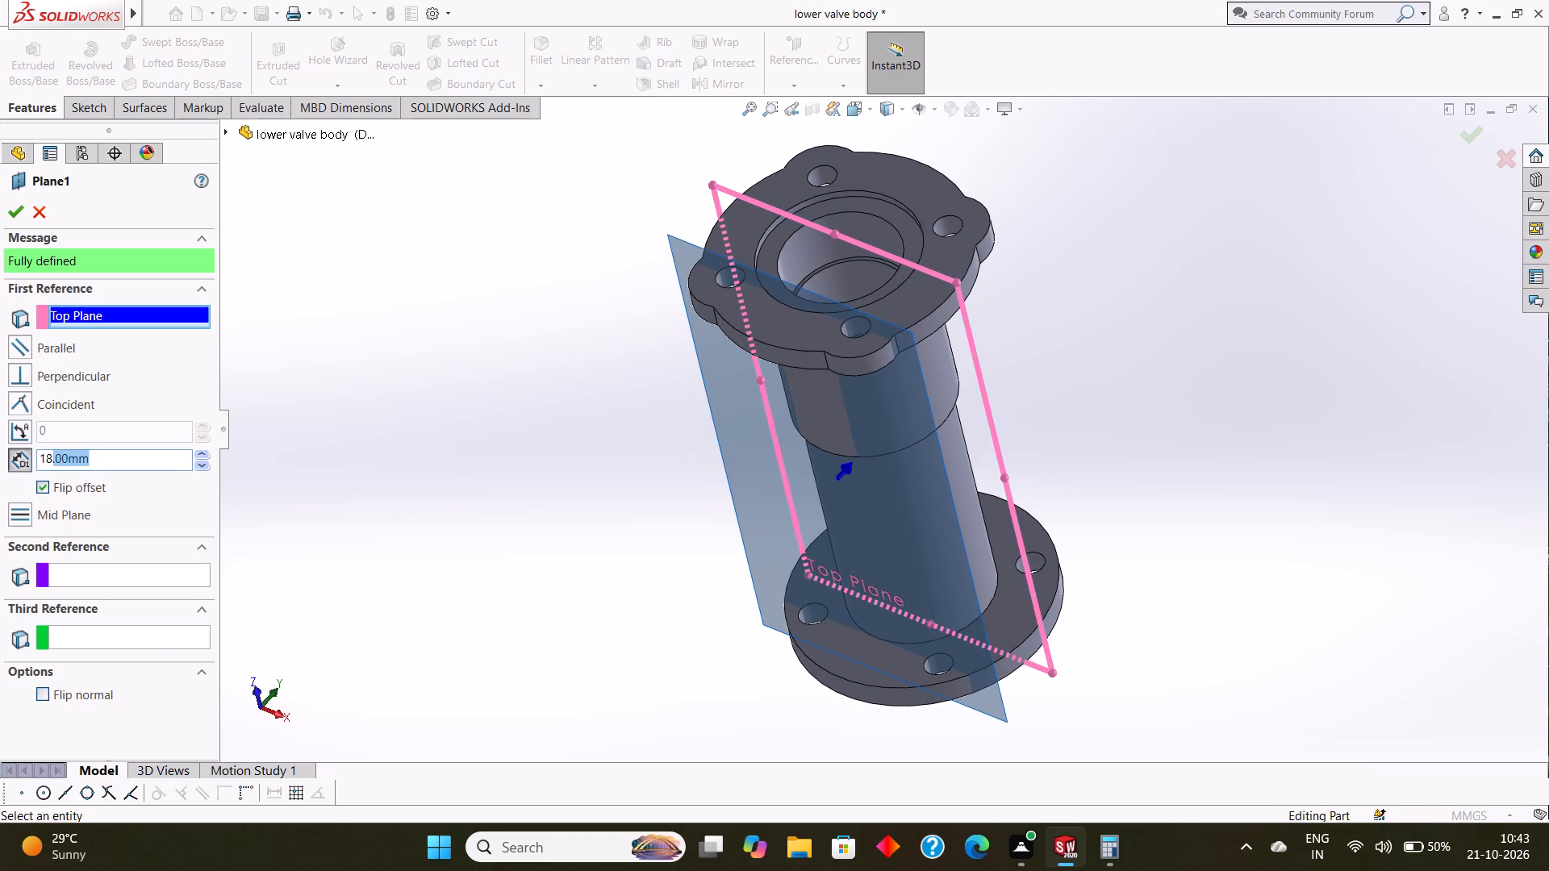
pyautogui.moveTo(52, 465); pyautogui.dragTo(26, 461)
pyautogui.write('15')
pyautogui.press('Return')
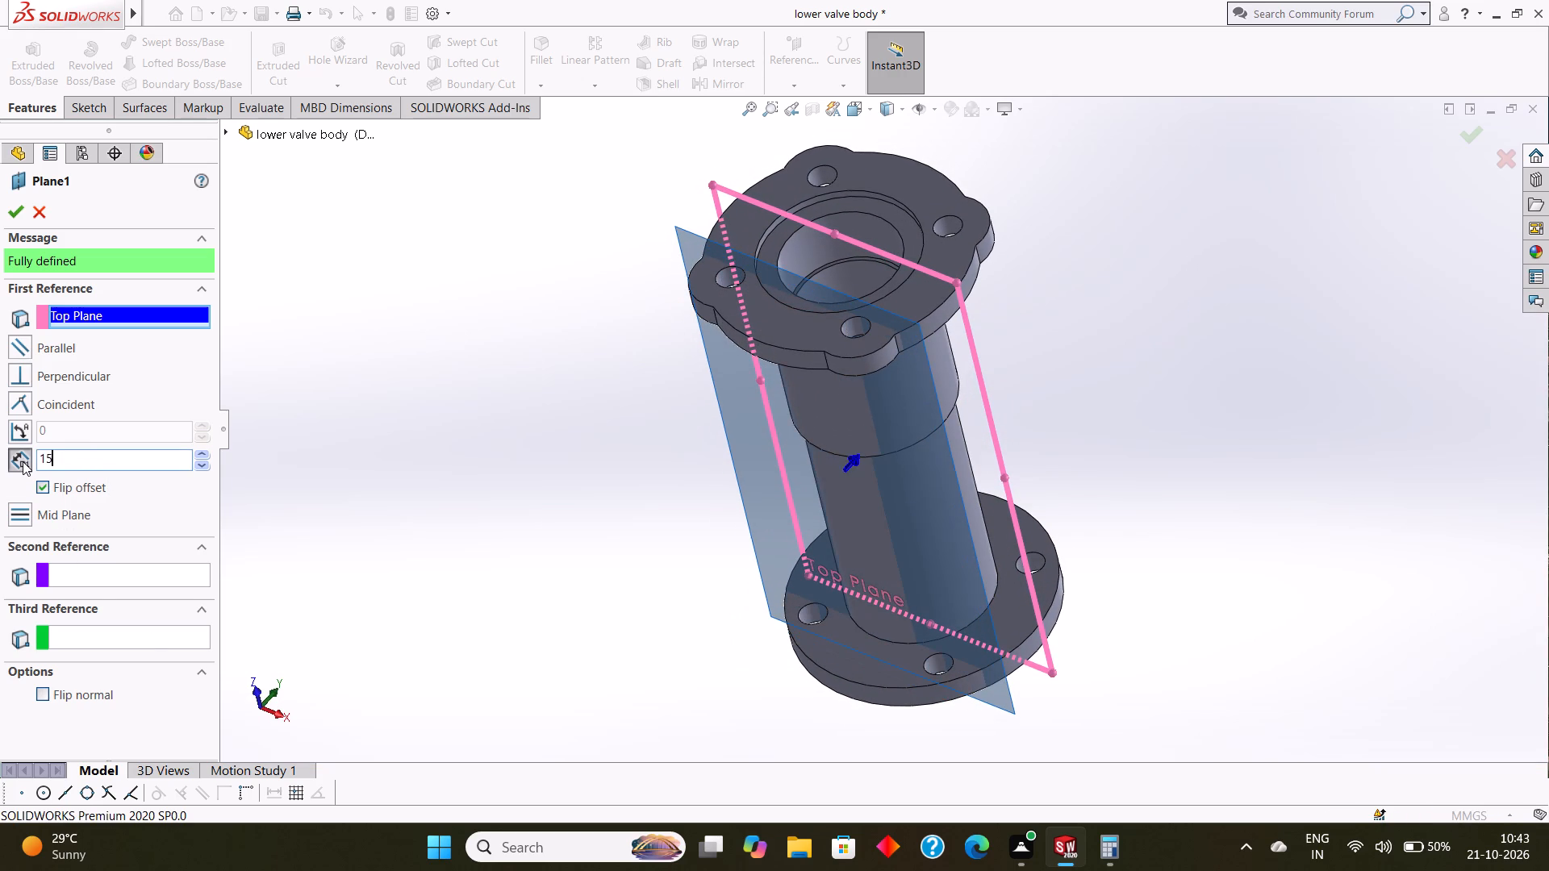
pyautogui.moveTo(1201, 429); pyautogui.dragTo(1179, 567, button='middle')
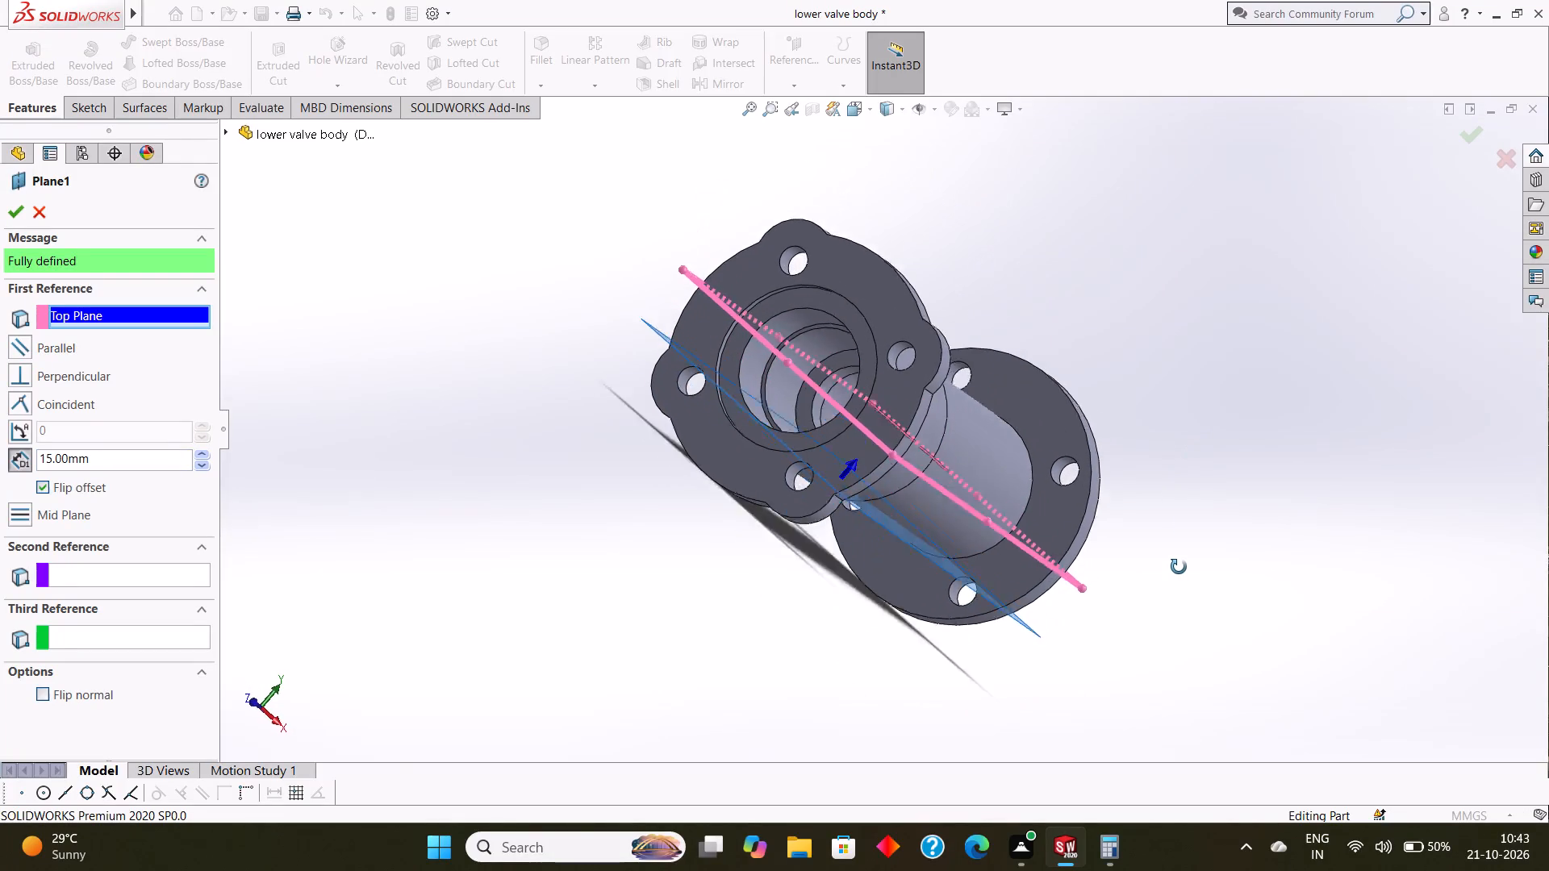
pyautogui.moveTo(1179, 567); pyautogui.dragTo(1228, 406, button='middle')
pyautogui.click(15, 206)
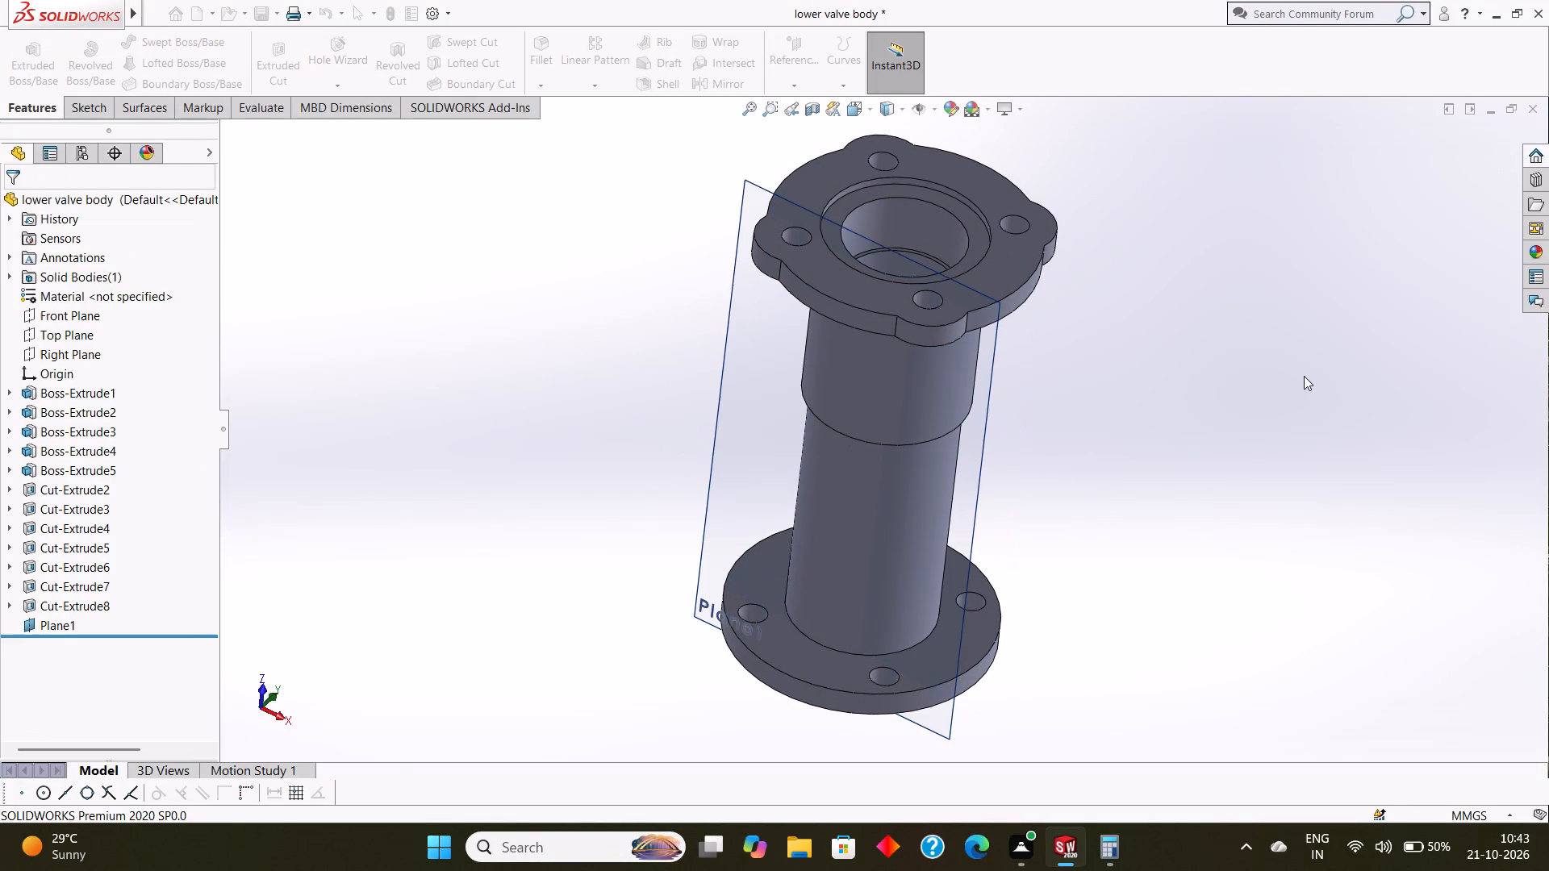
# Start a new sketch on Plane1 and face it squarely with the view flipped so the origin is at the bottom flange.
pyautogui.moveTo(1205, 363); pyautogui.dragTo(1226, 346, button='middle')
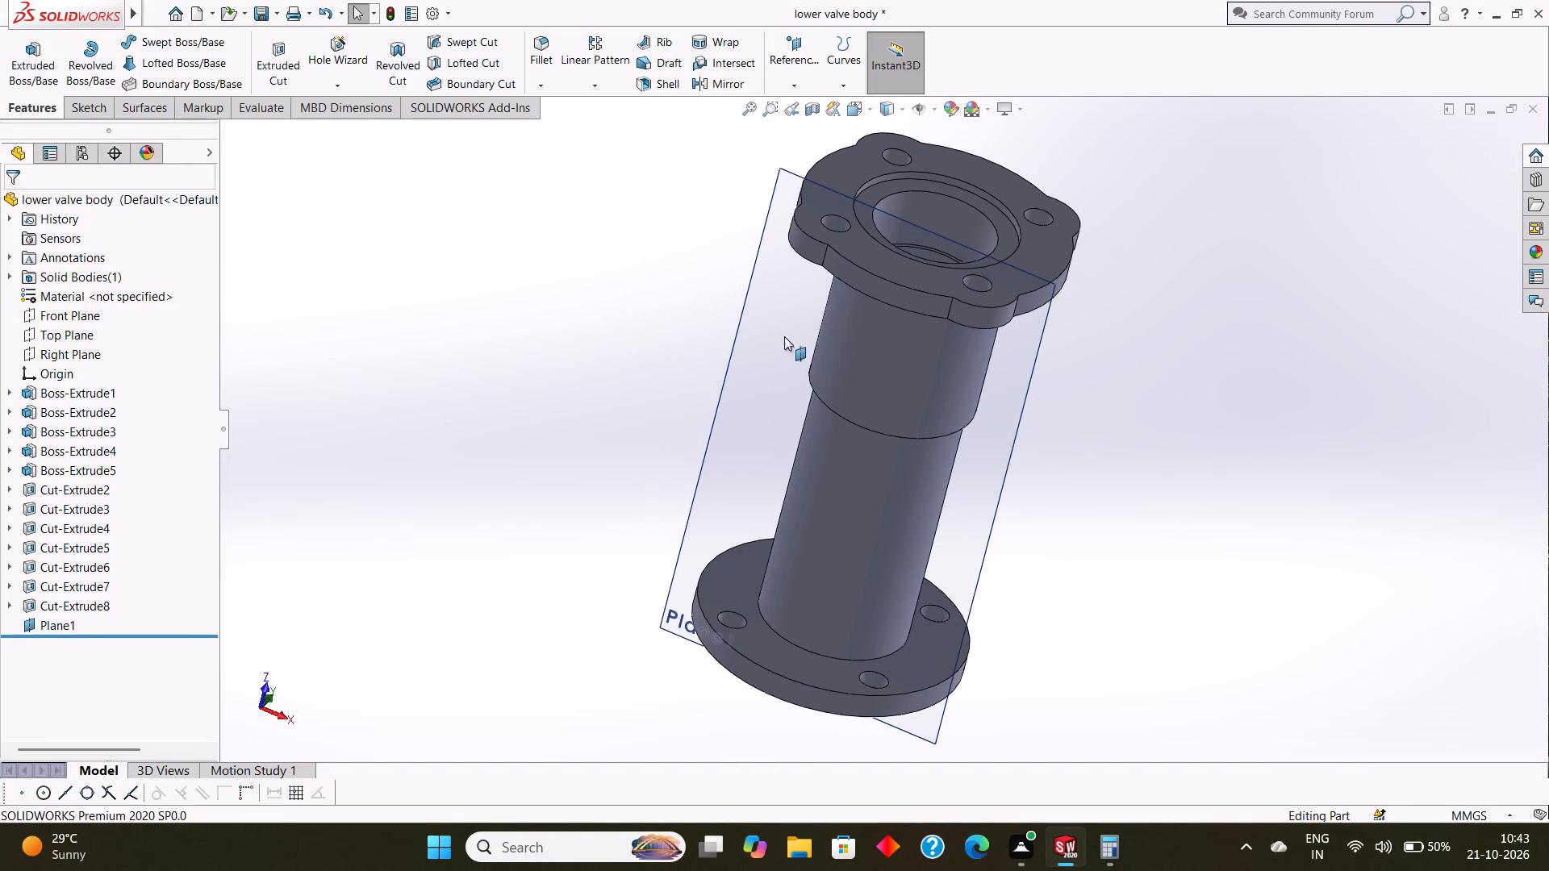
pyautogui.click(770, 318)
pyautogui.click(840, 272)
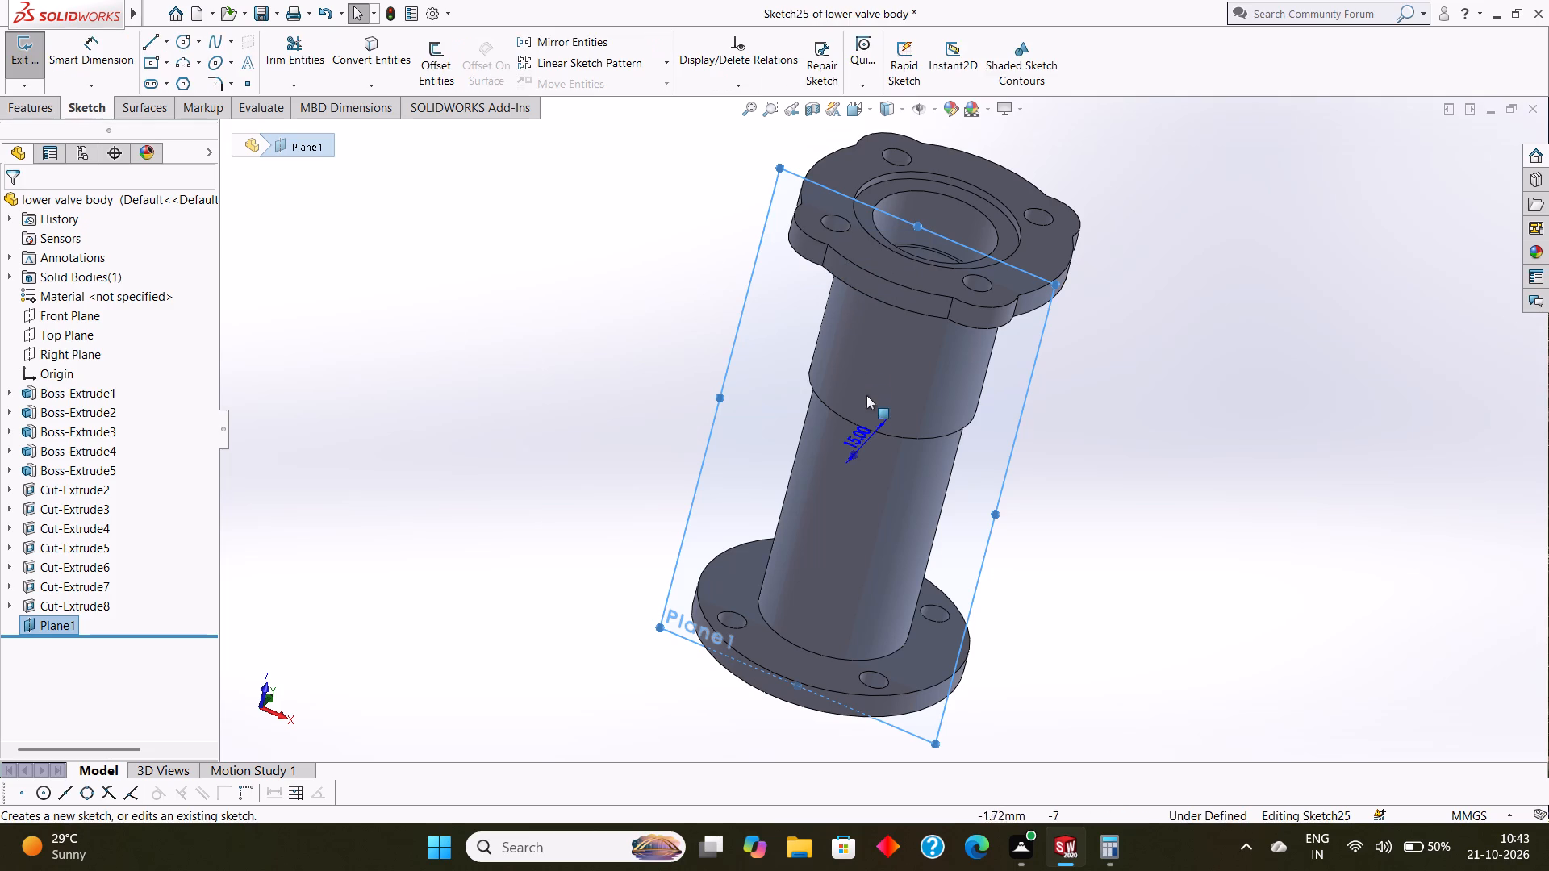
pyautogui.hotkey('ctrl', '8')
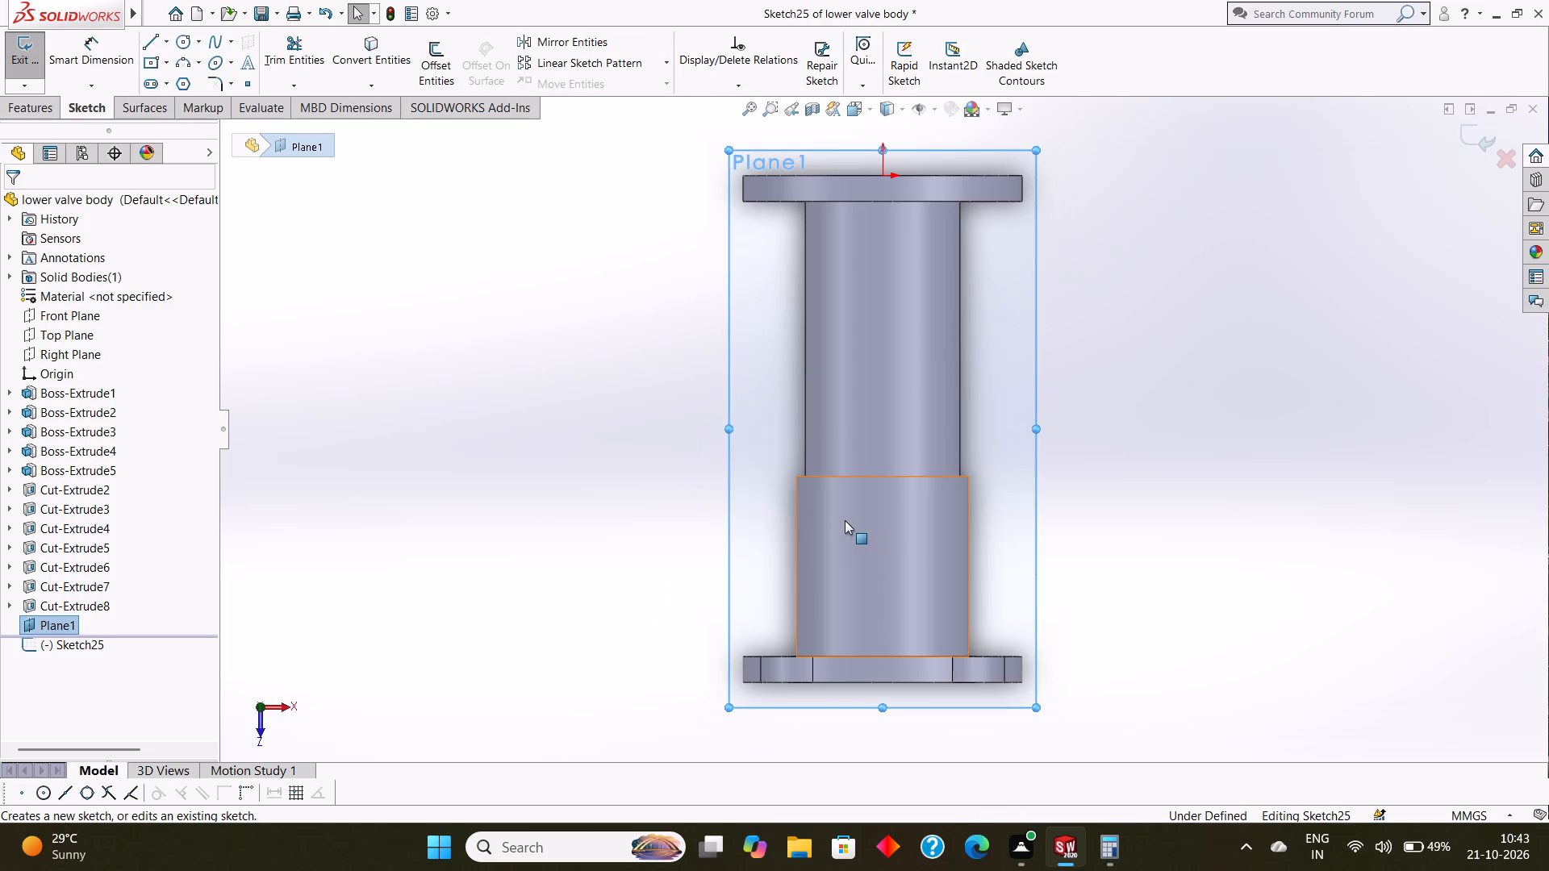
pyautogui.moveTo(1214, 451); pyautogui.dragTo(1206, 394, button='middle')
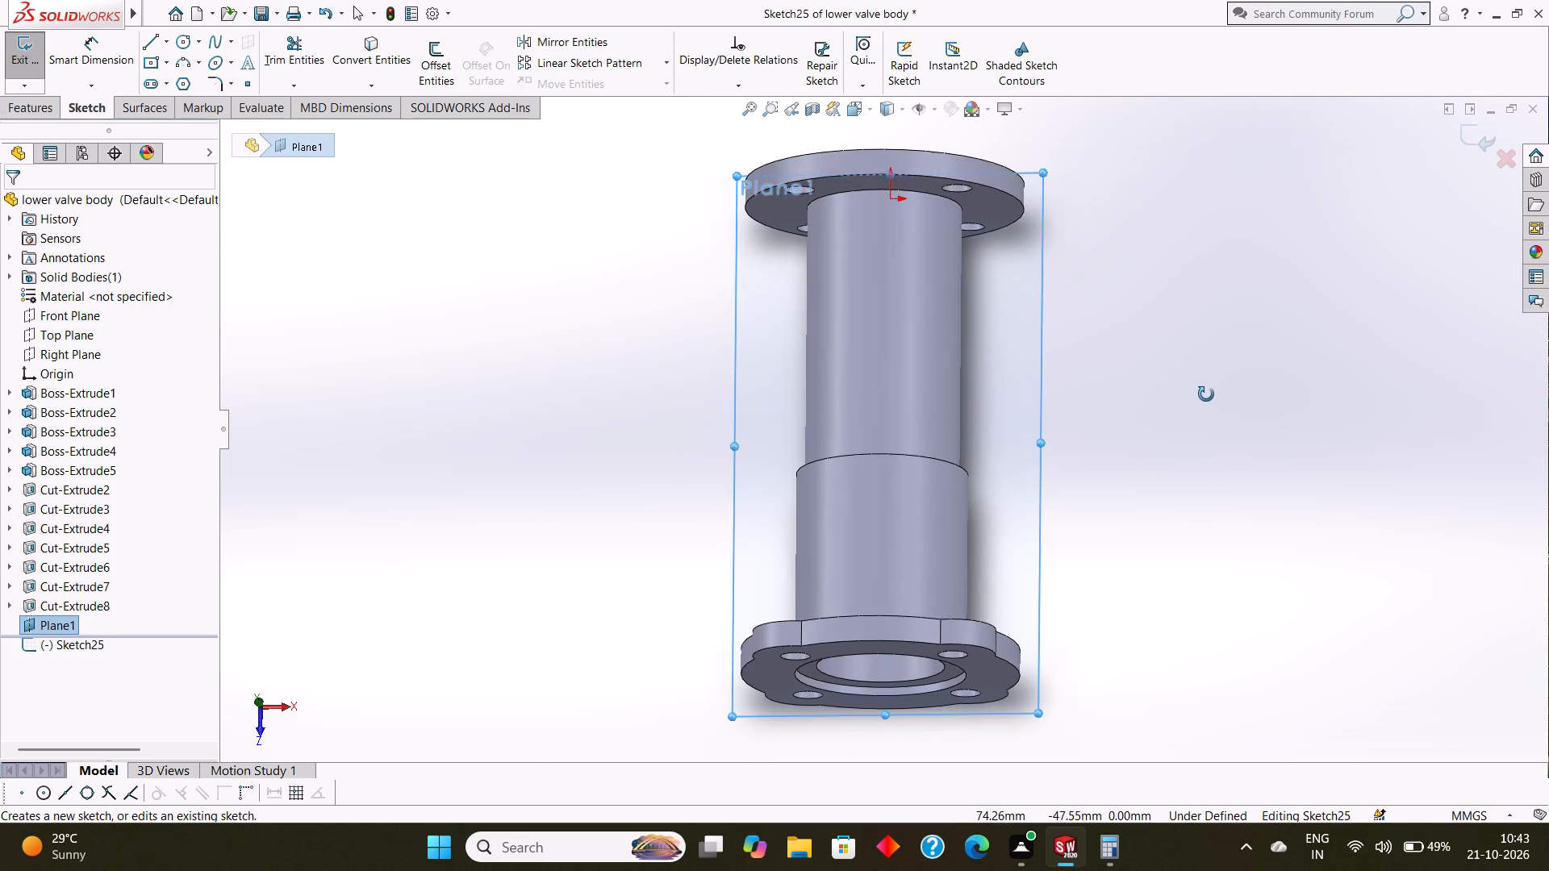
pyautogui.moveTo(1206, 394); pyautogui.dragTo(1212, 426, button='middle')
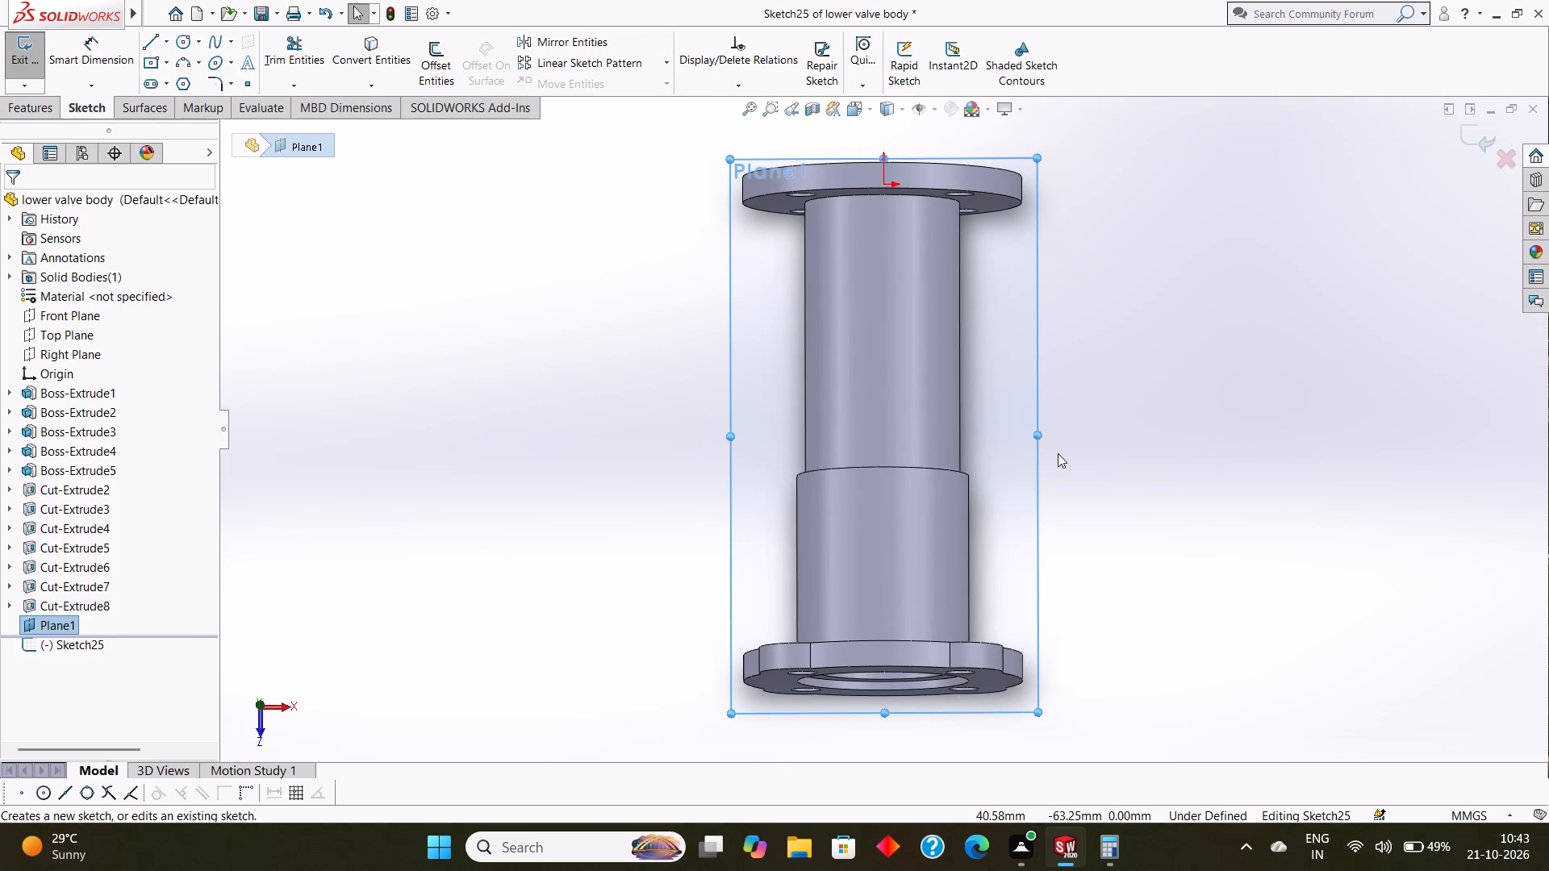
pyautogui.hotkey('ctrl', '8')
pyautogui.hotkey('ctrl', '8')
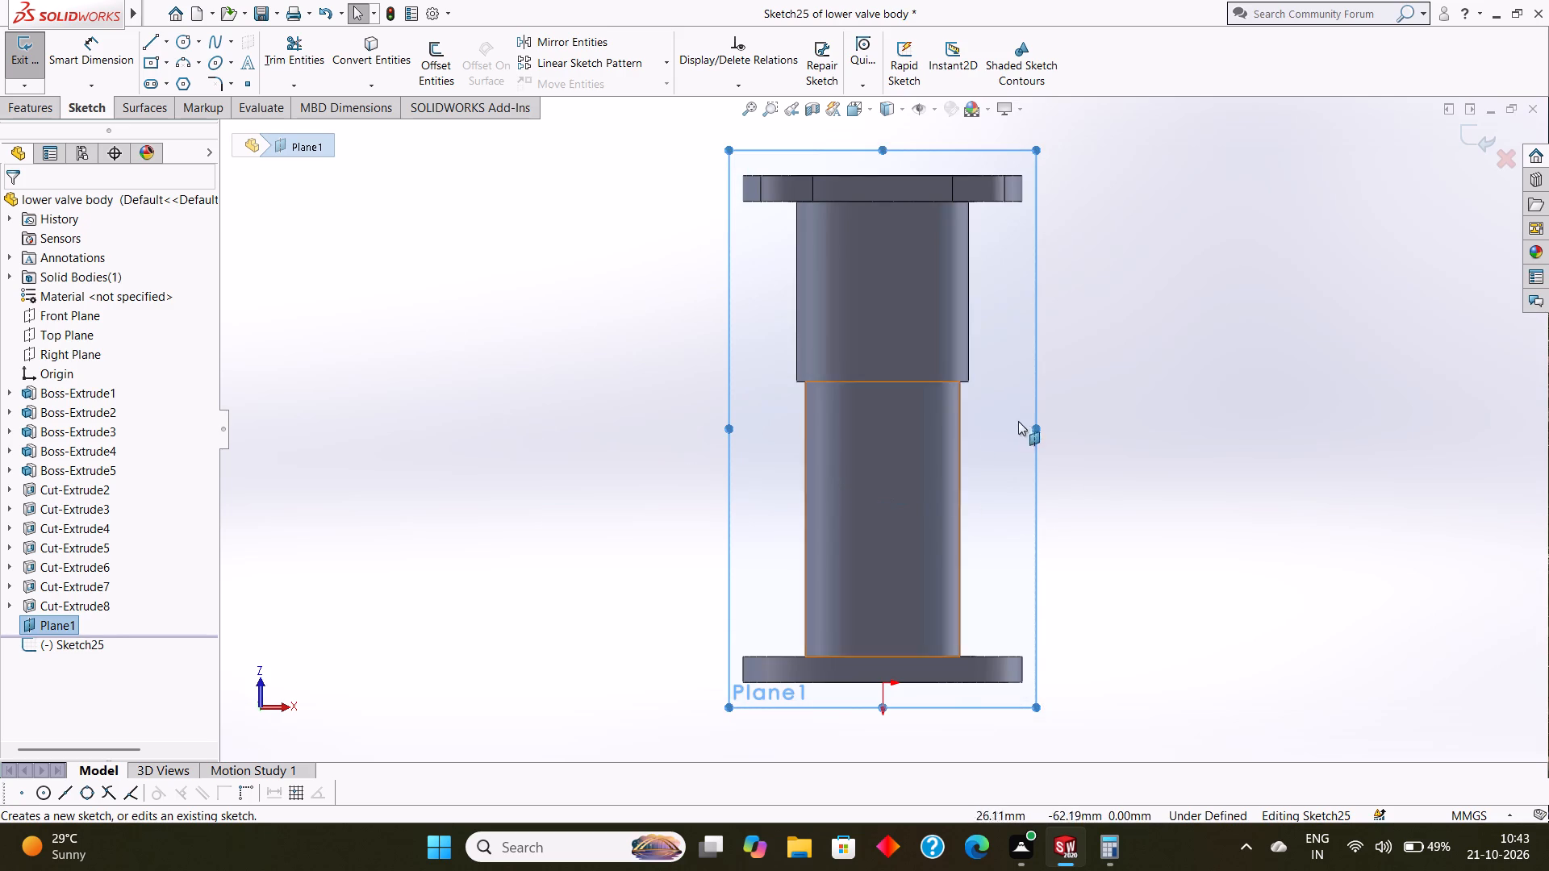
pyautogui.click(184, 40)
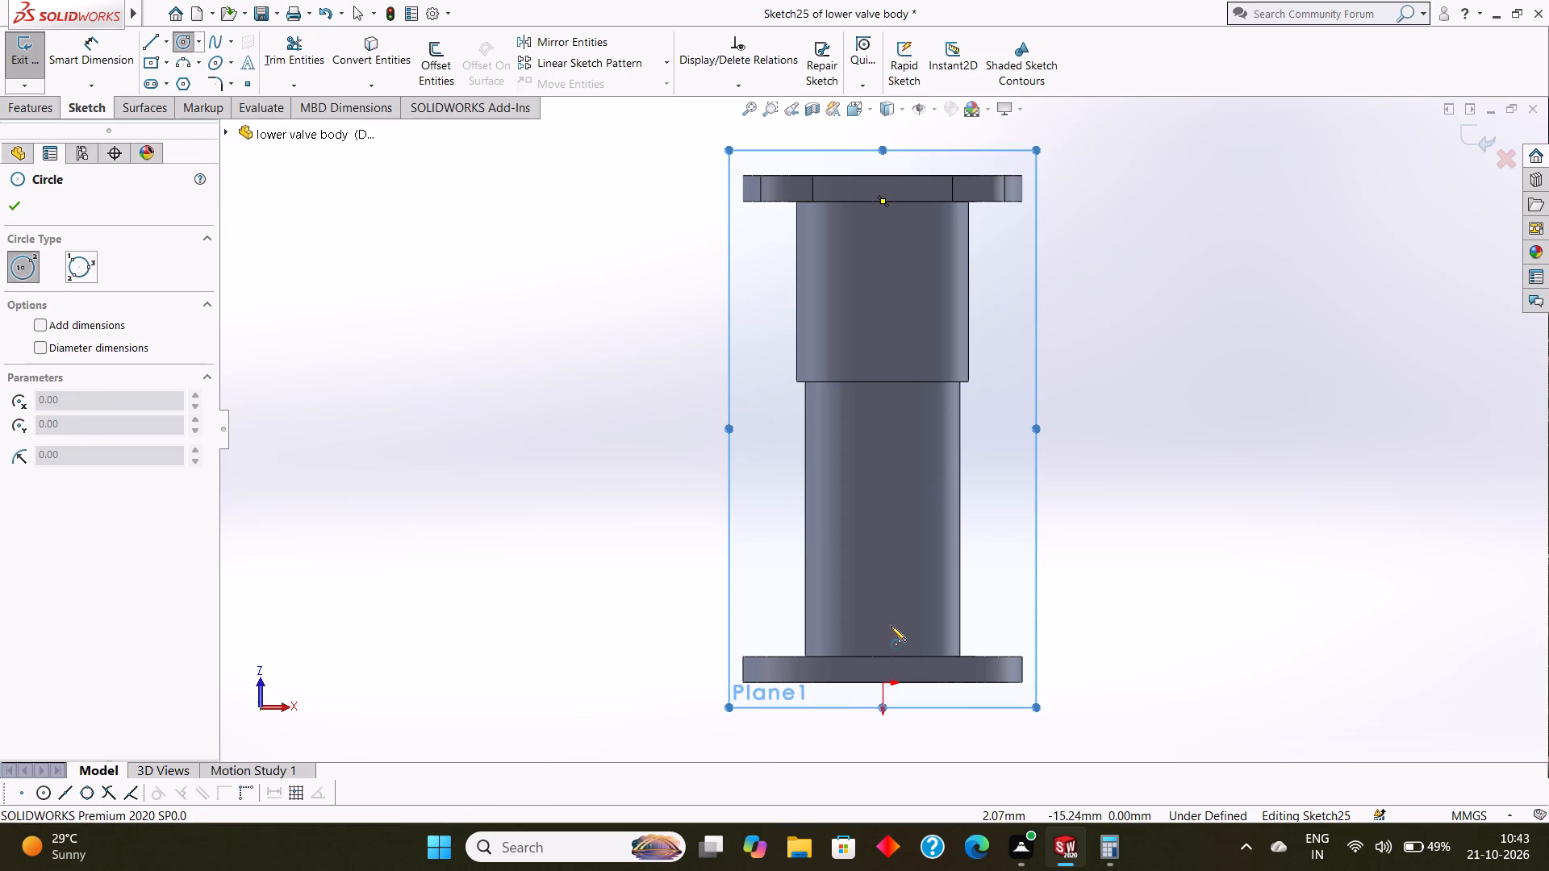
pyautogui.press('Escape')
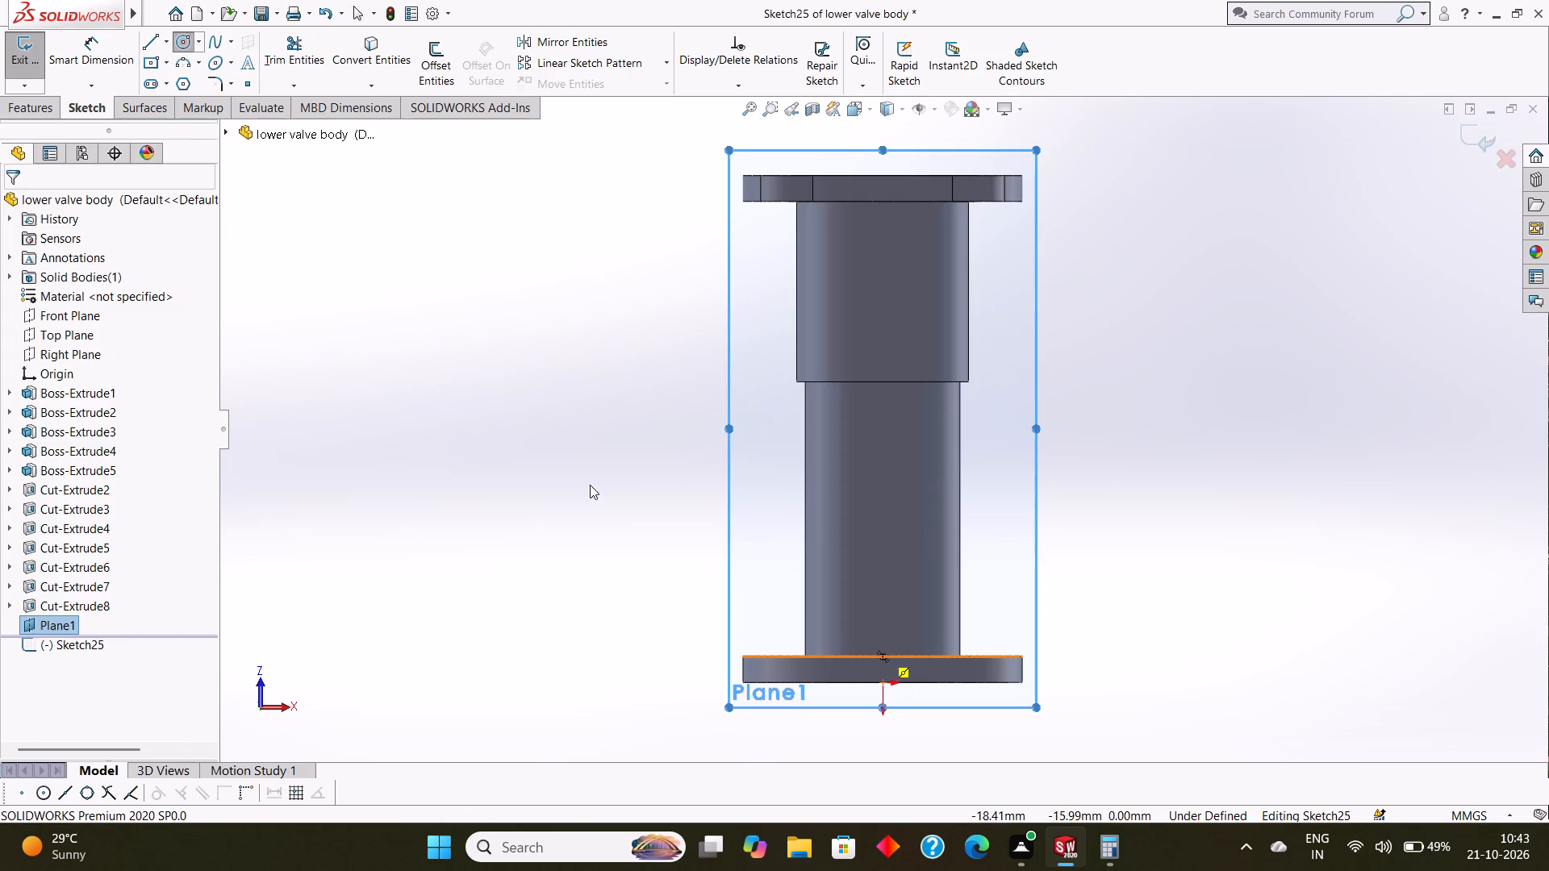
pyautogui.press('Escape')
# Draw a vertical construction centerline 87 mm long from the origin along the valve body's axis.
pyautogui.click(165, 42)
pyautogui.click(177, 77)
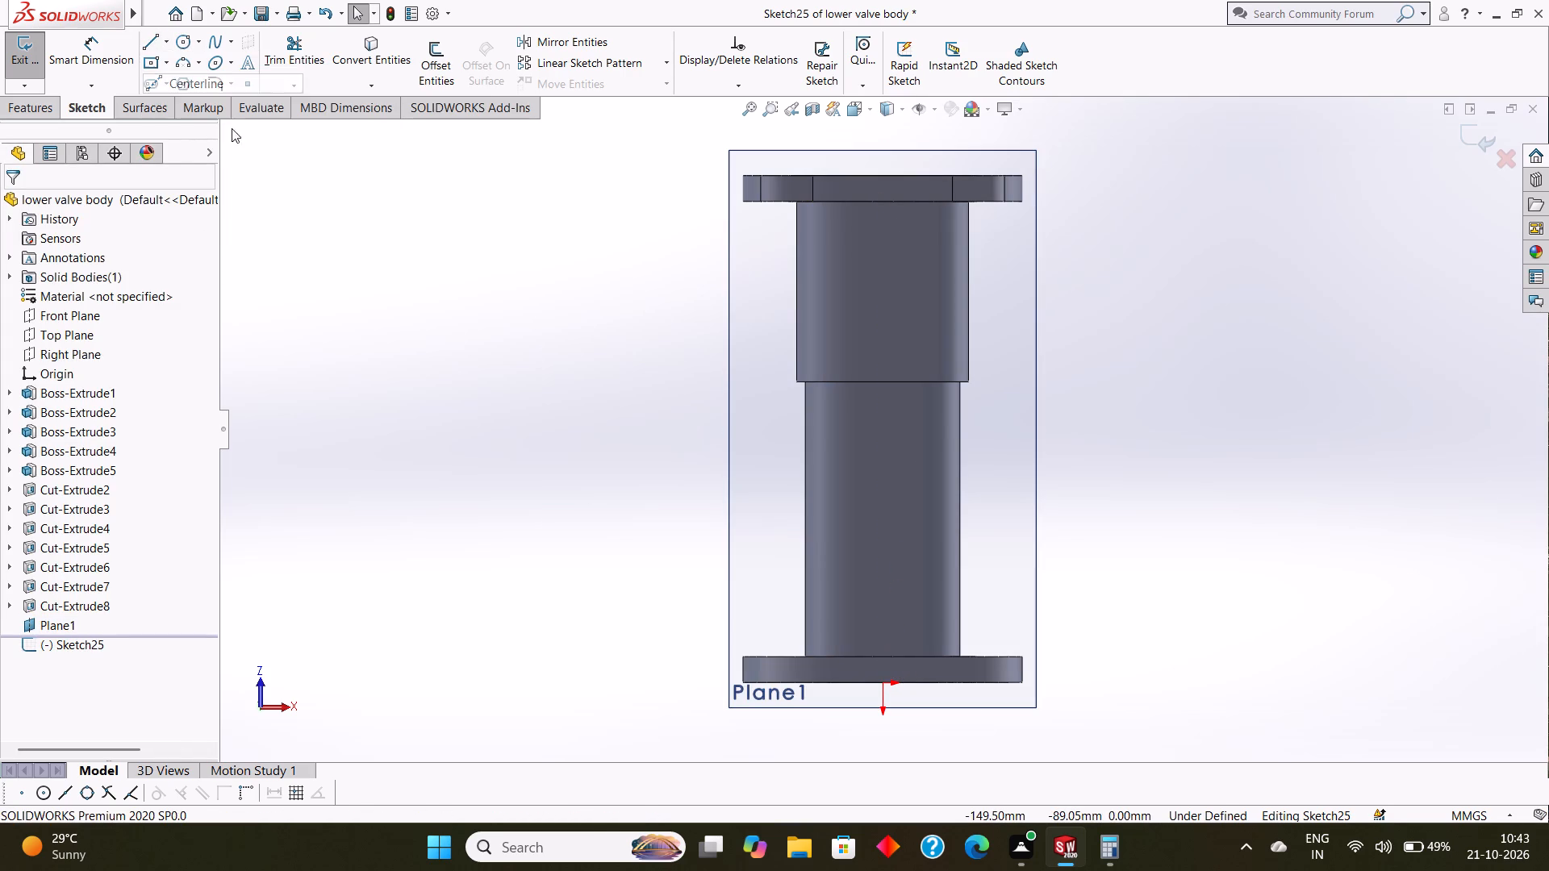
pyautogui.click(883, 683)
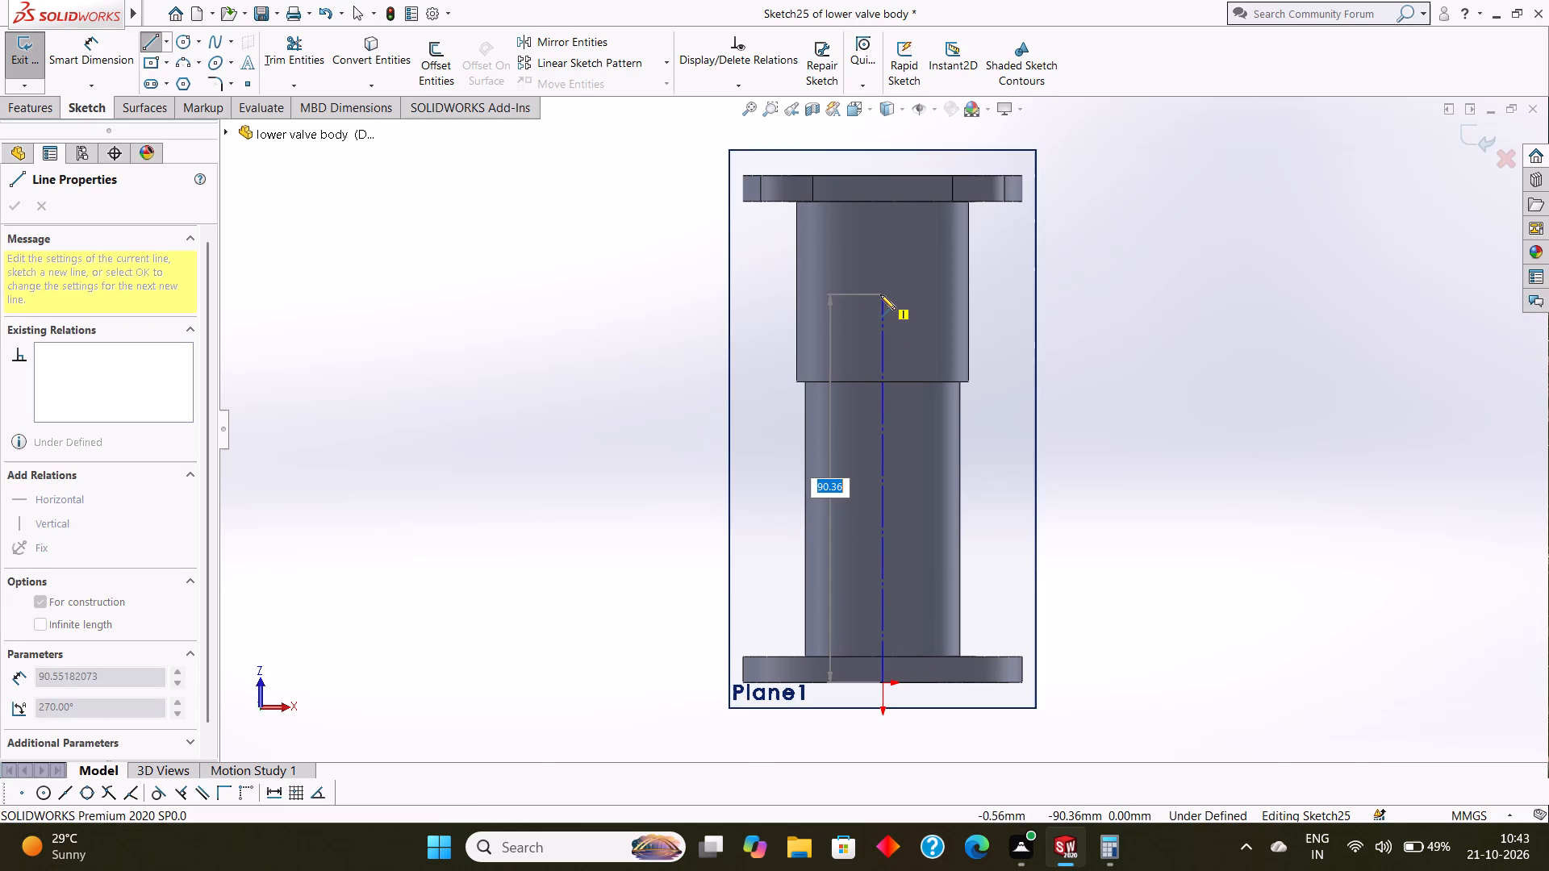
pyautogui.write('87')
pyautogui.press('Return')
pyautogui.press('Escape')
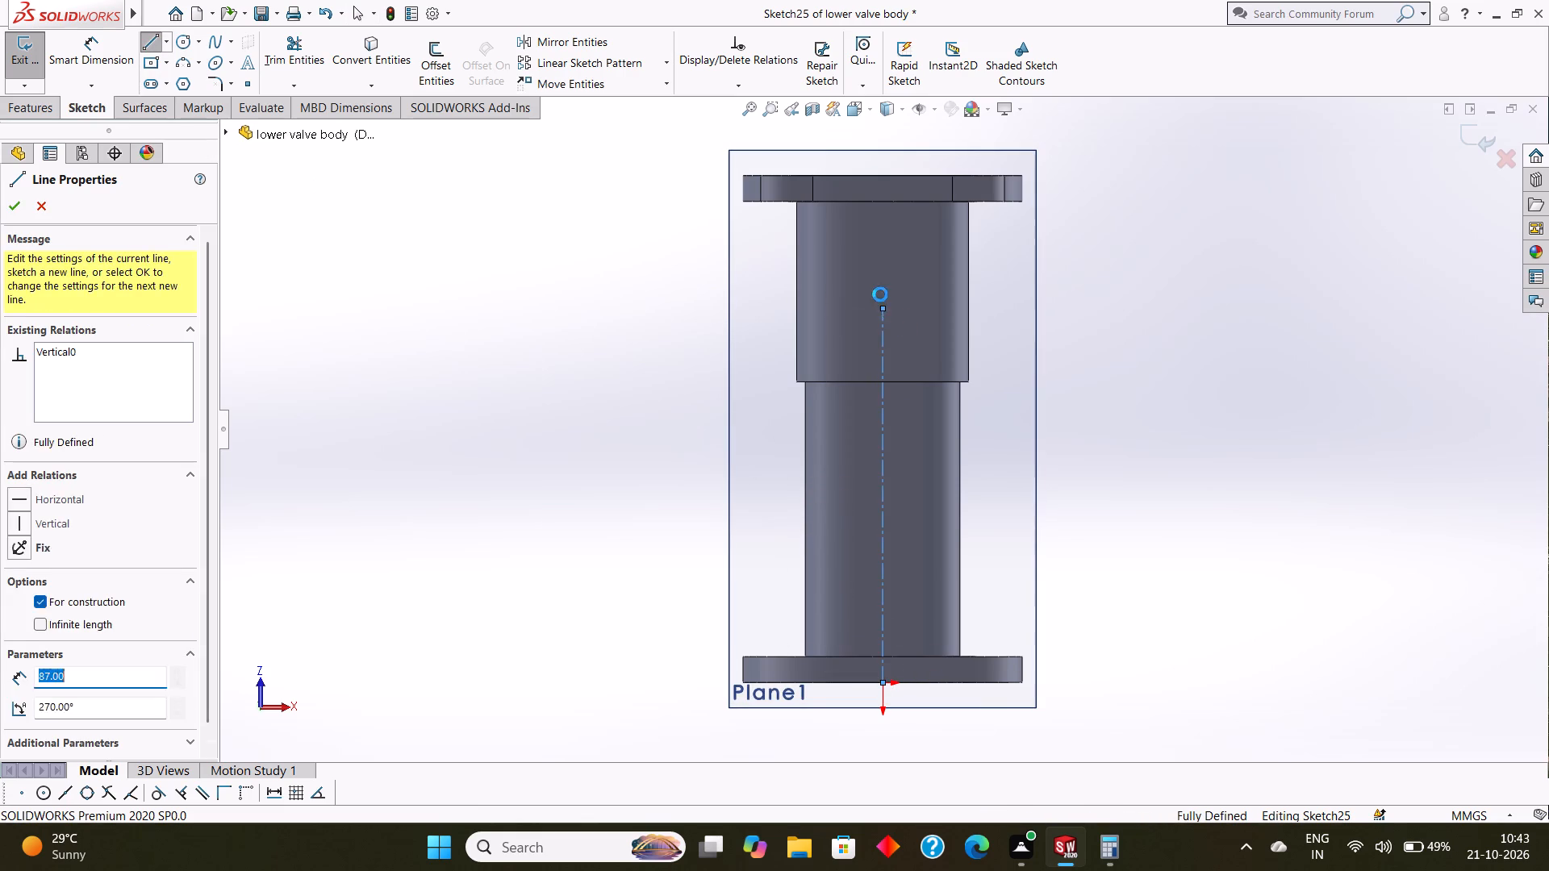
# Sketch a circle centred on the centerline's upper end and dimension its diameter to 32 mm.
pyautogui.press('Escape')
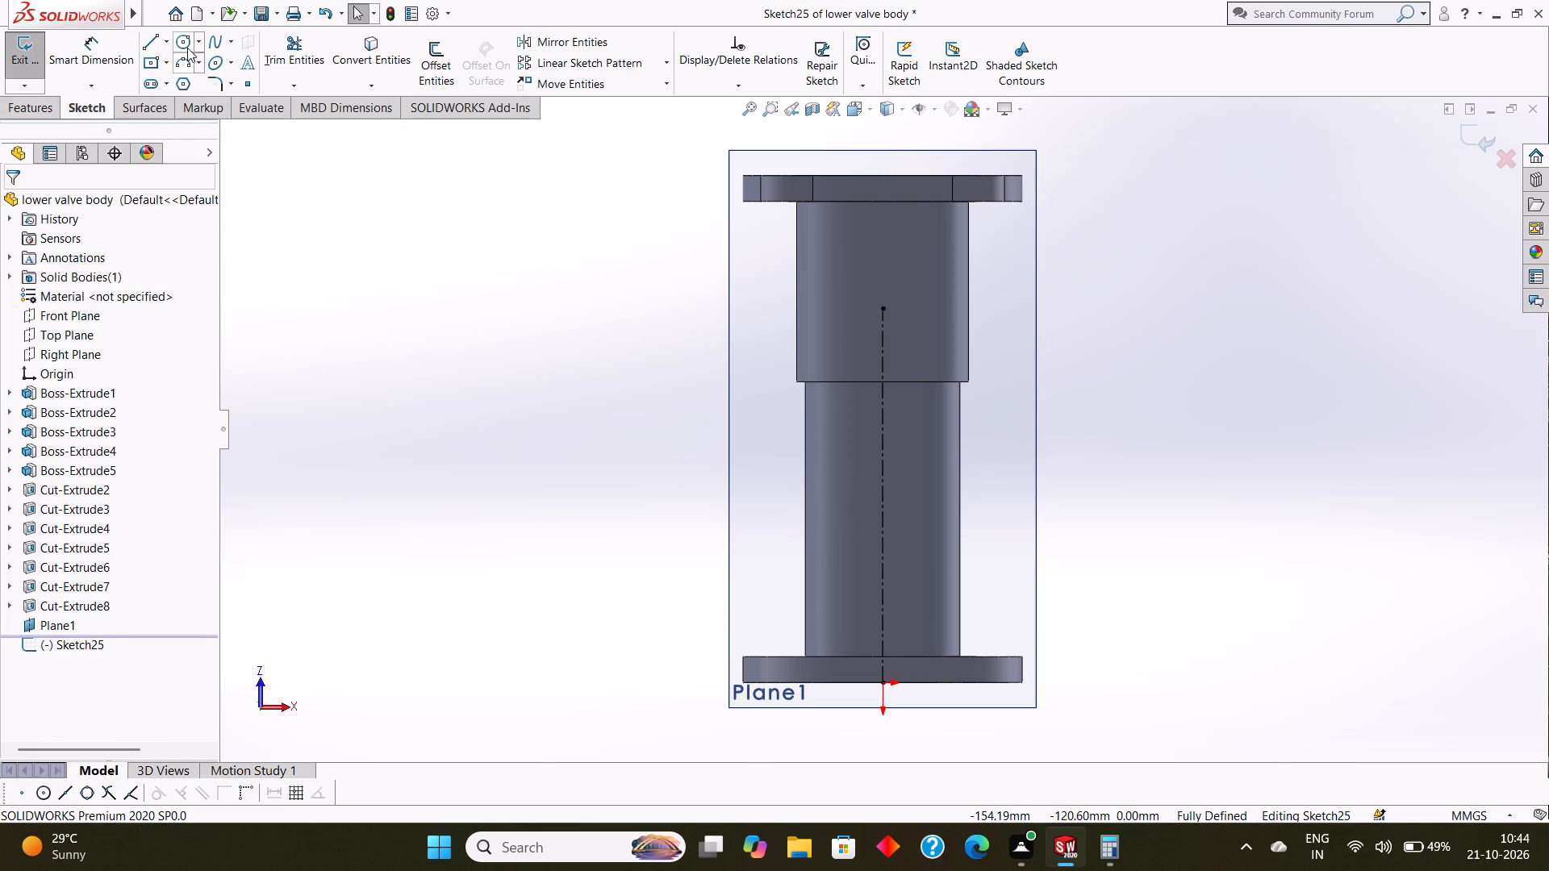
pyautogui.click(187, 44)
pyautogui.moveTo(881, 305); pyautogui.dragTo(962, 350)
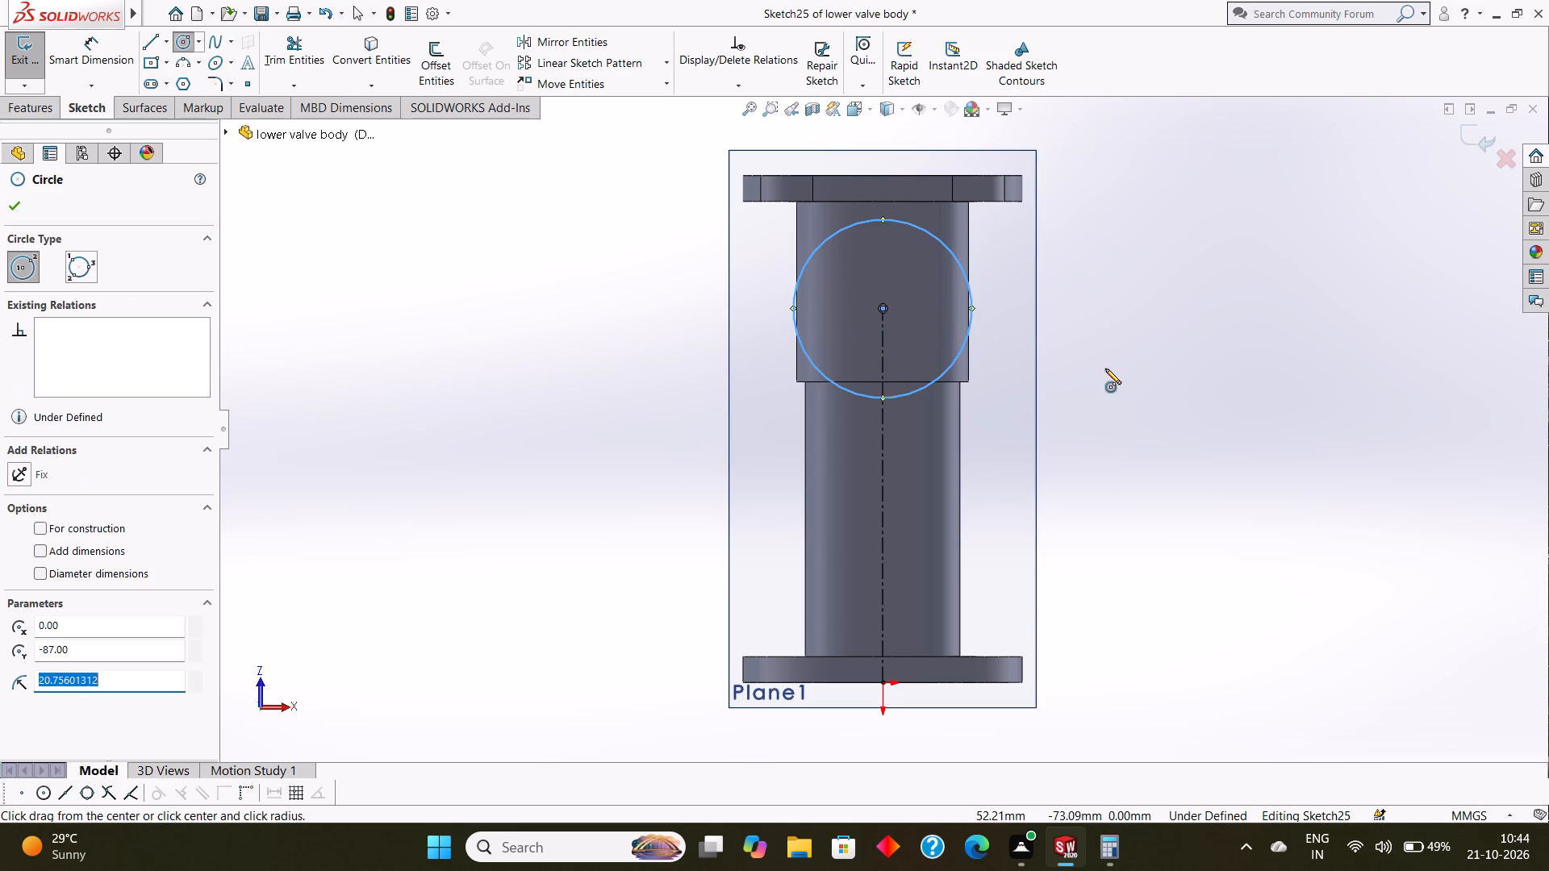
pyautogui.press('Escape')
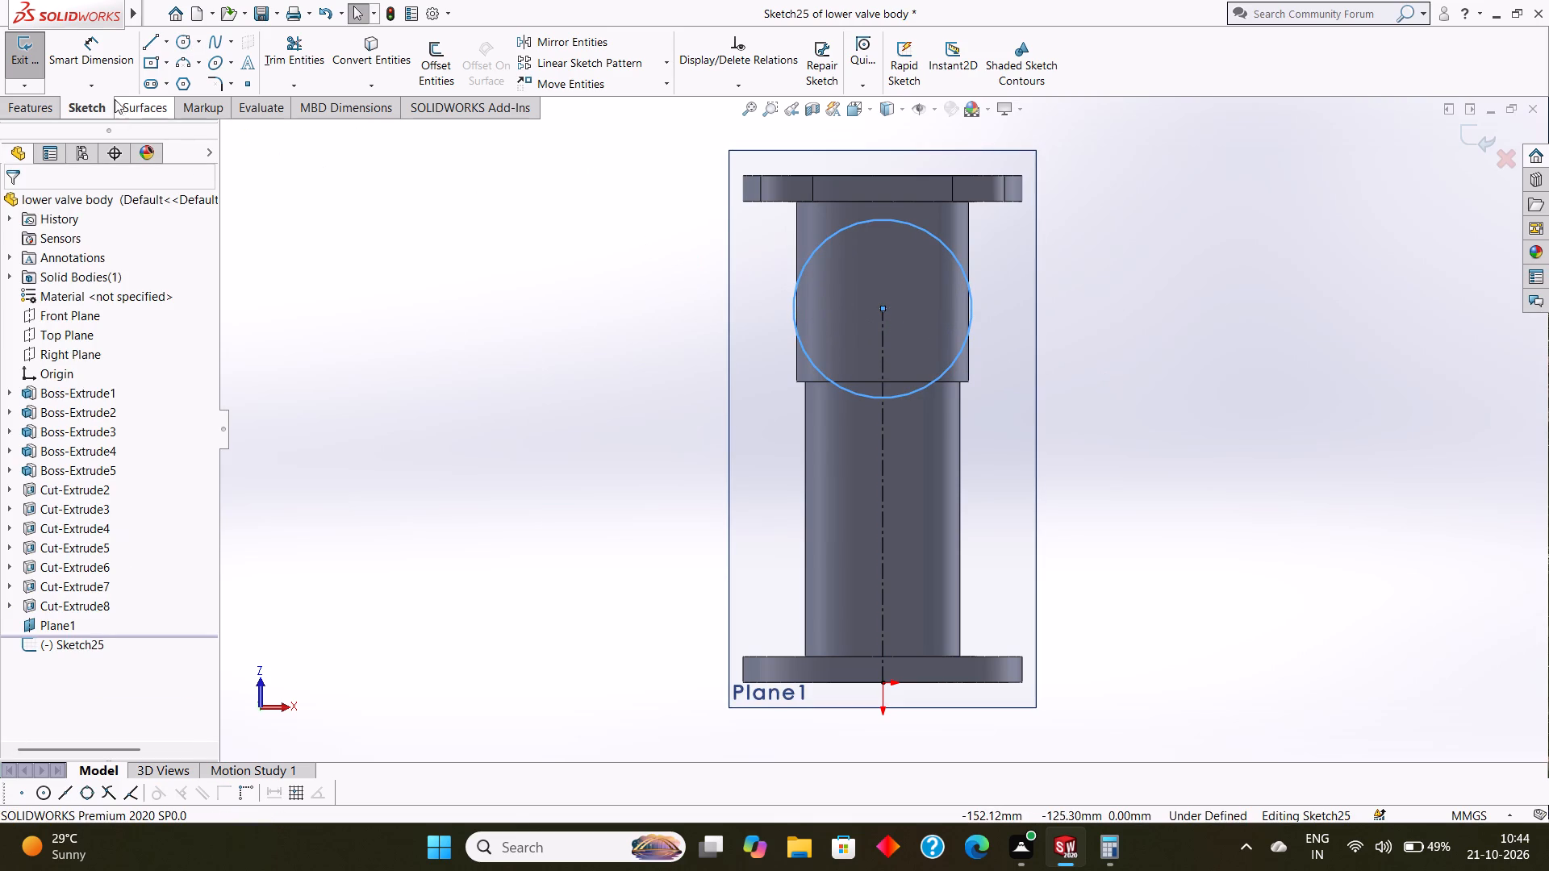
pyautogui.click(101, 49)
pyautogui.click(955, 252)
pyautogui.click(1165, 257)
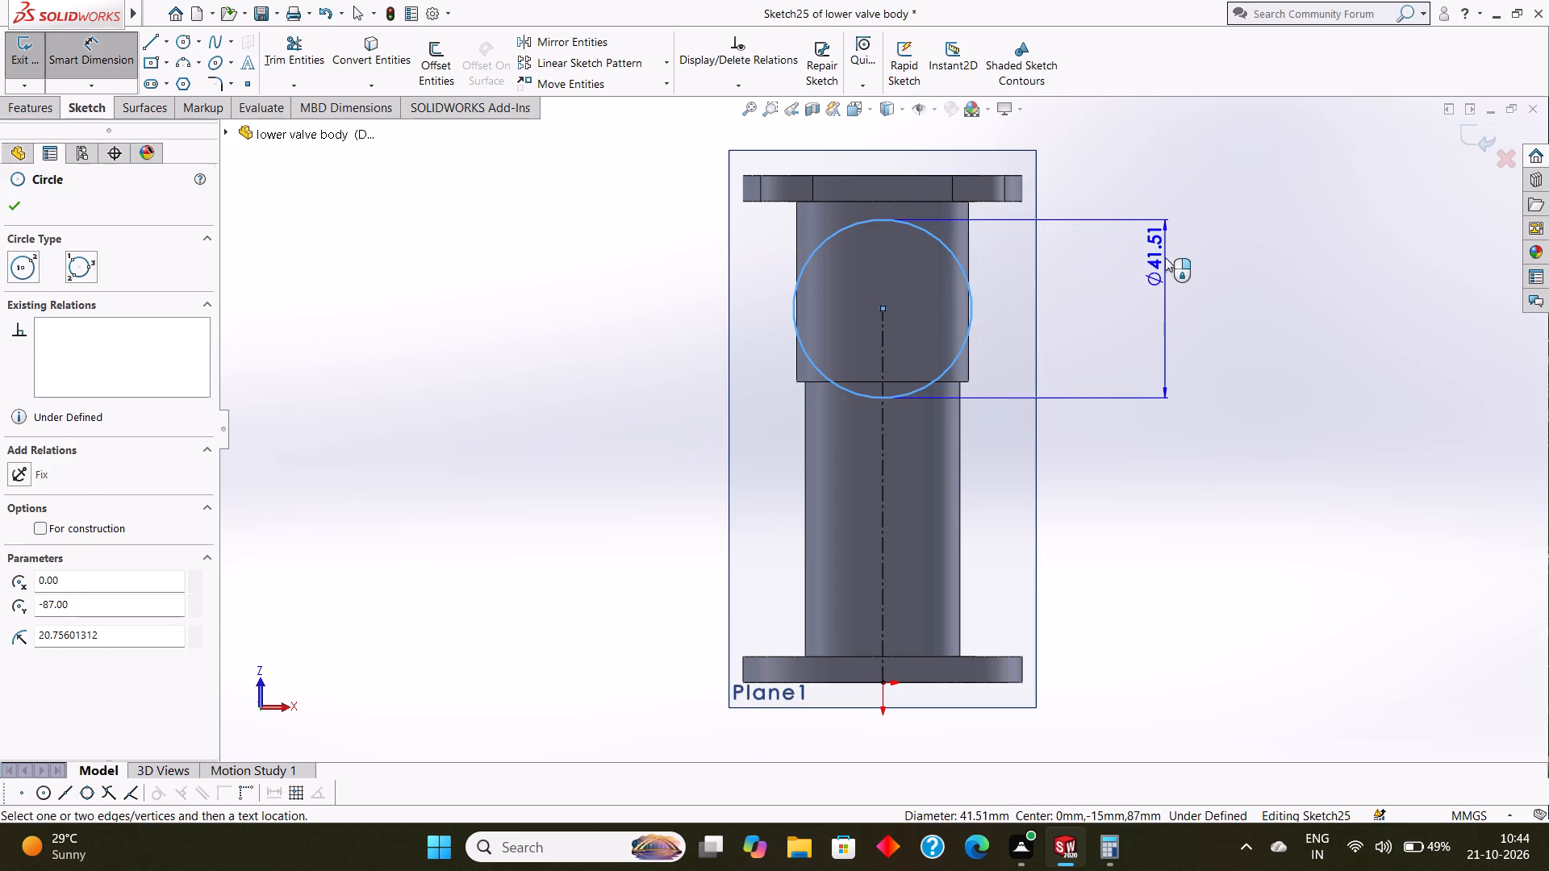
pyautogui.write('32')
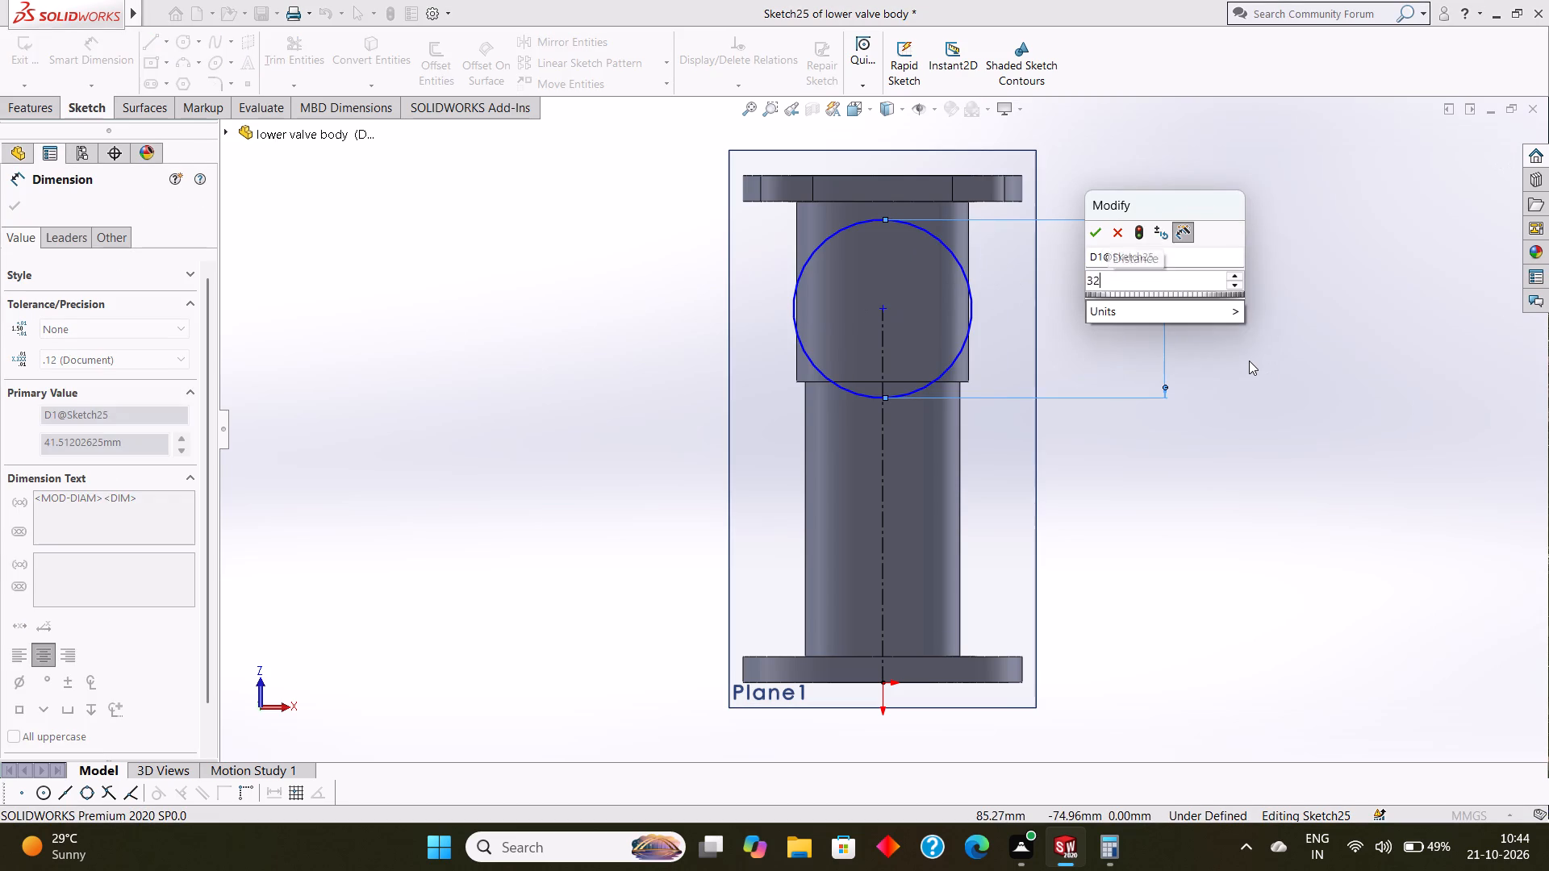
pyautogui.press('Return')
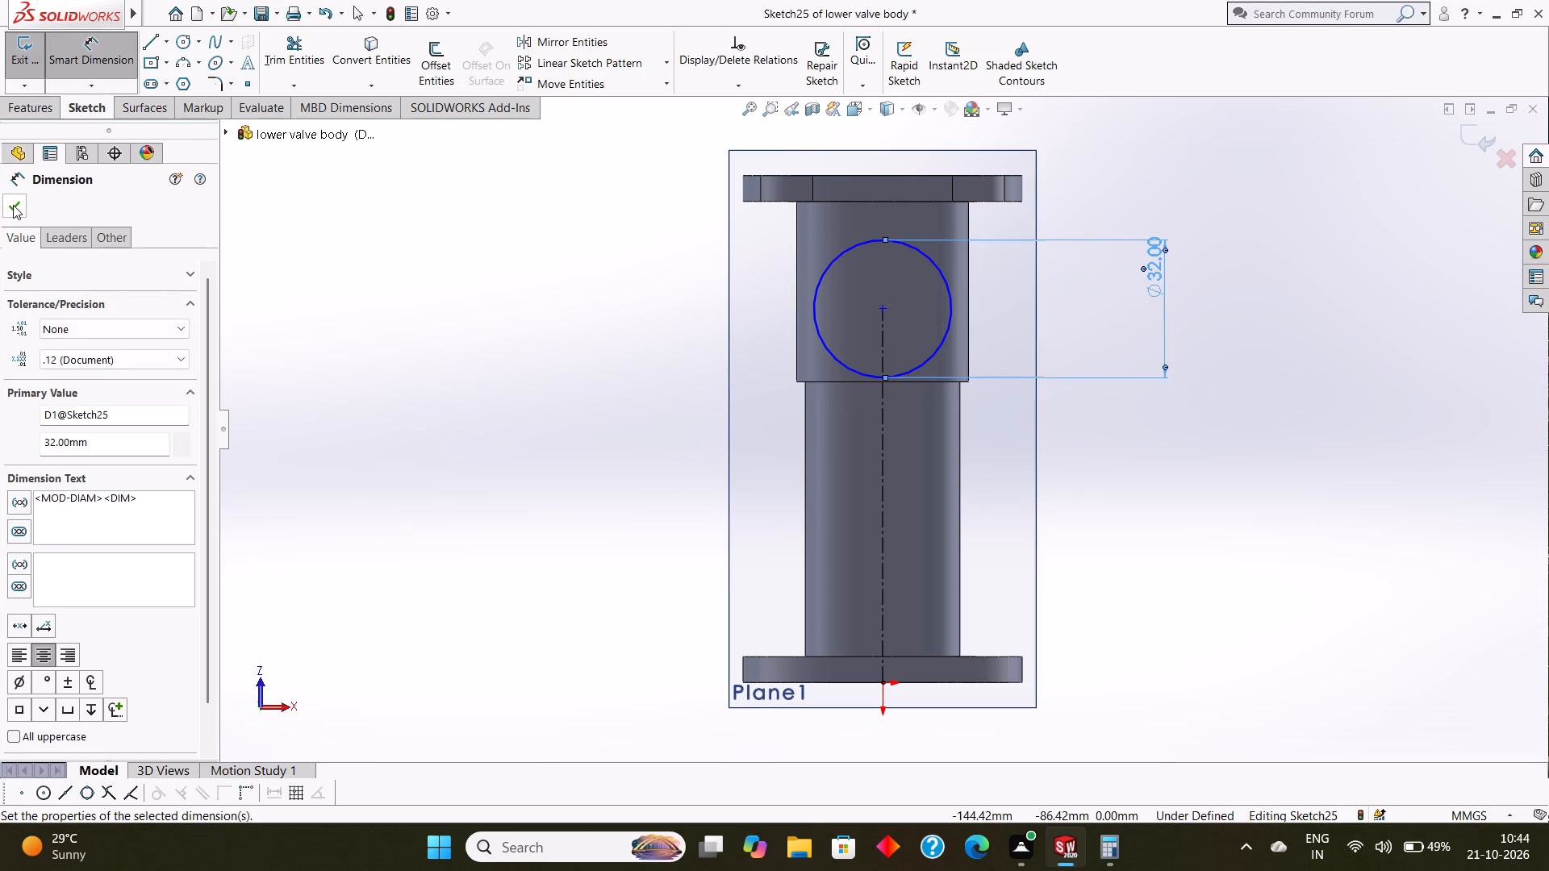
pyautogui.click(13, 205)
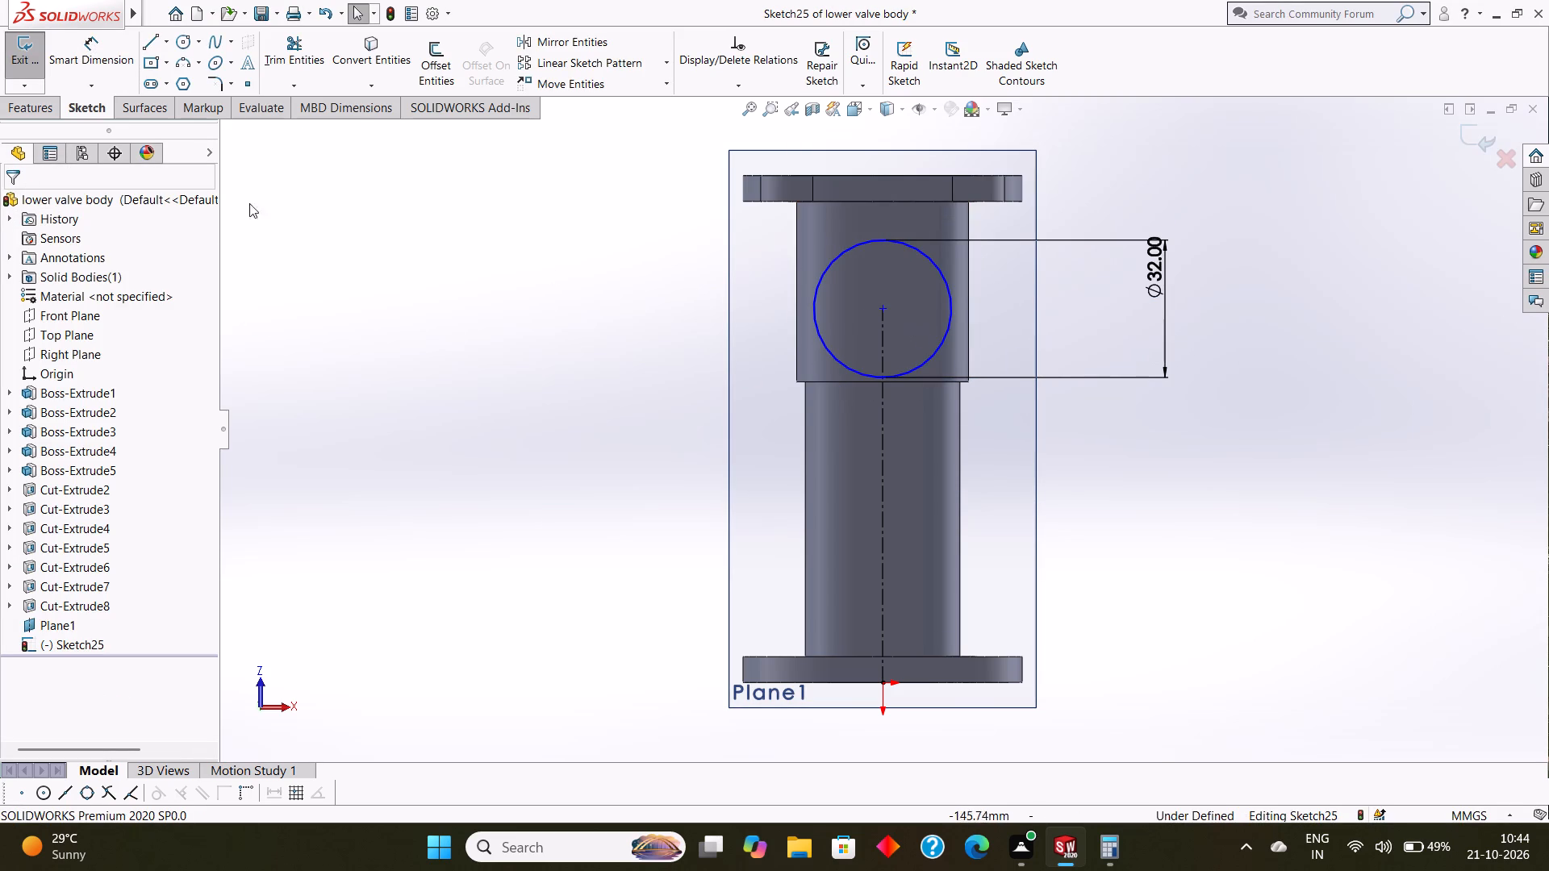
# Extrude the 32 mm circle as a blind 30 mm boss with reversed direction, pointing outward from the valve body and merged with it.
pyautogui.click(23, 111)
pyautogui.click(31, 67)
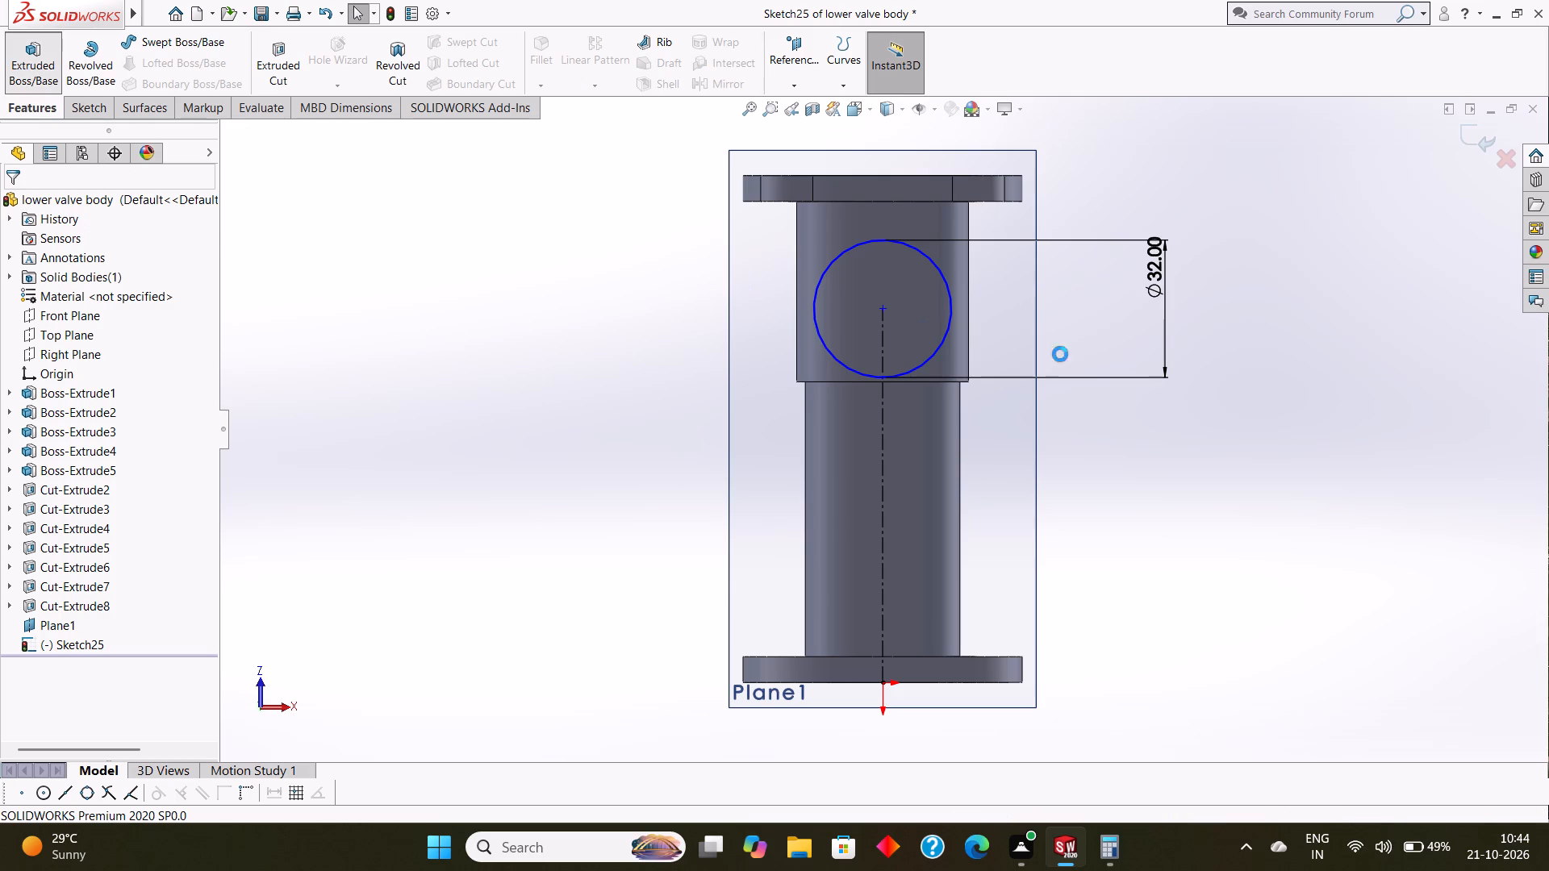
pyautogui.moveTo(1244, 398); pyautogui.dragTo(1143, 435, button='middle')
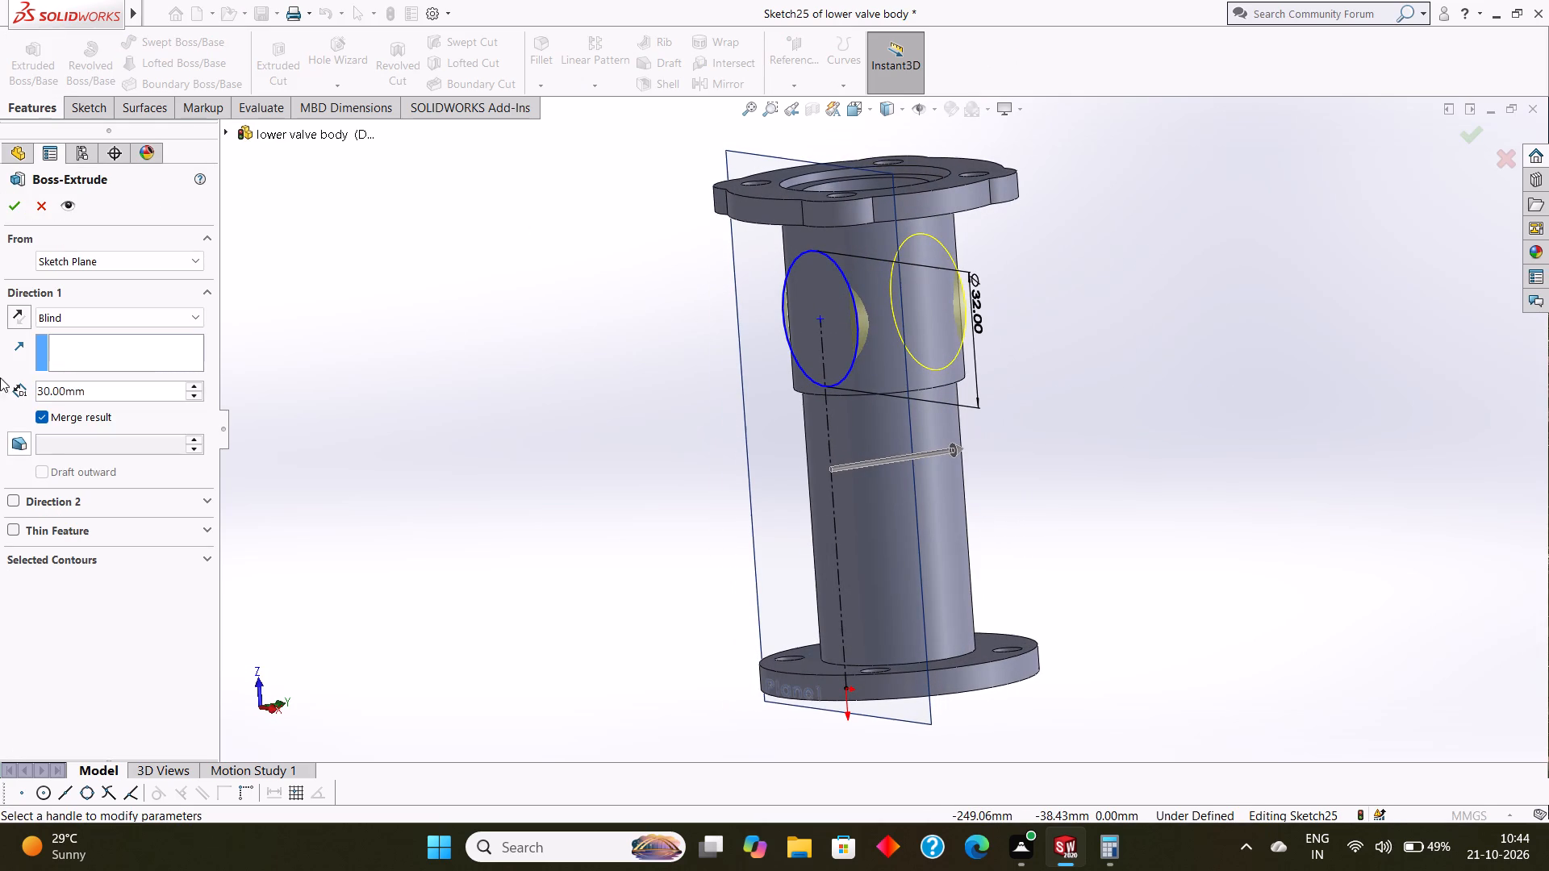
pyautogui.click(15, 319)
pyautogui.moveTo(1234, 454); pyautogui.dragTo(1157, 478, button='middle')
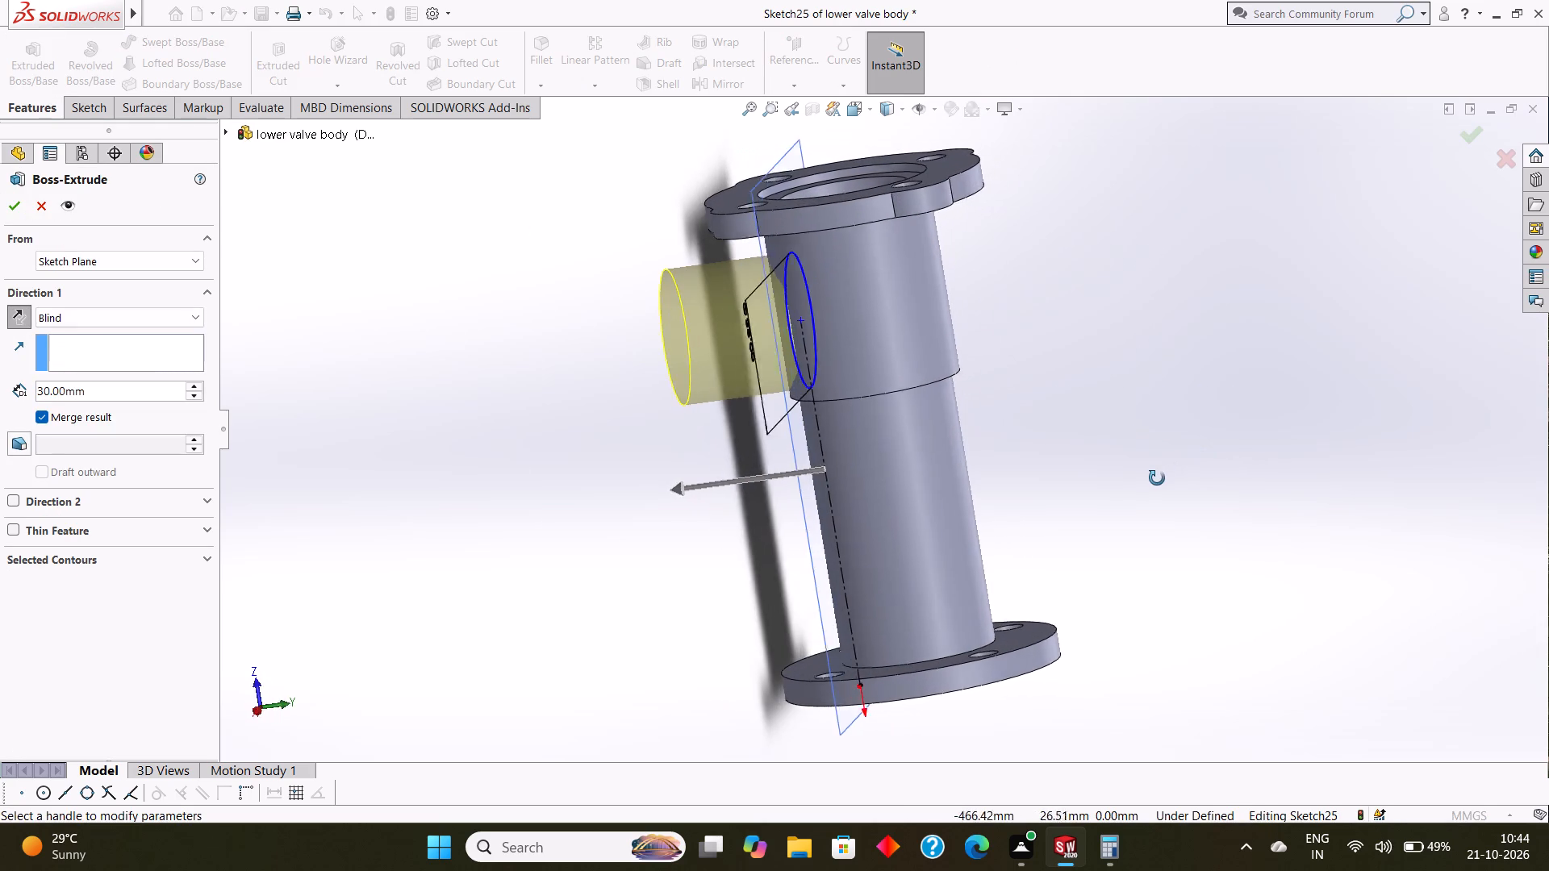
pyautogui.moveTo(1157, 478); pyautogui.dragTo(1072, 503, button='middle')
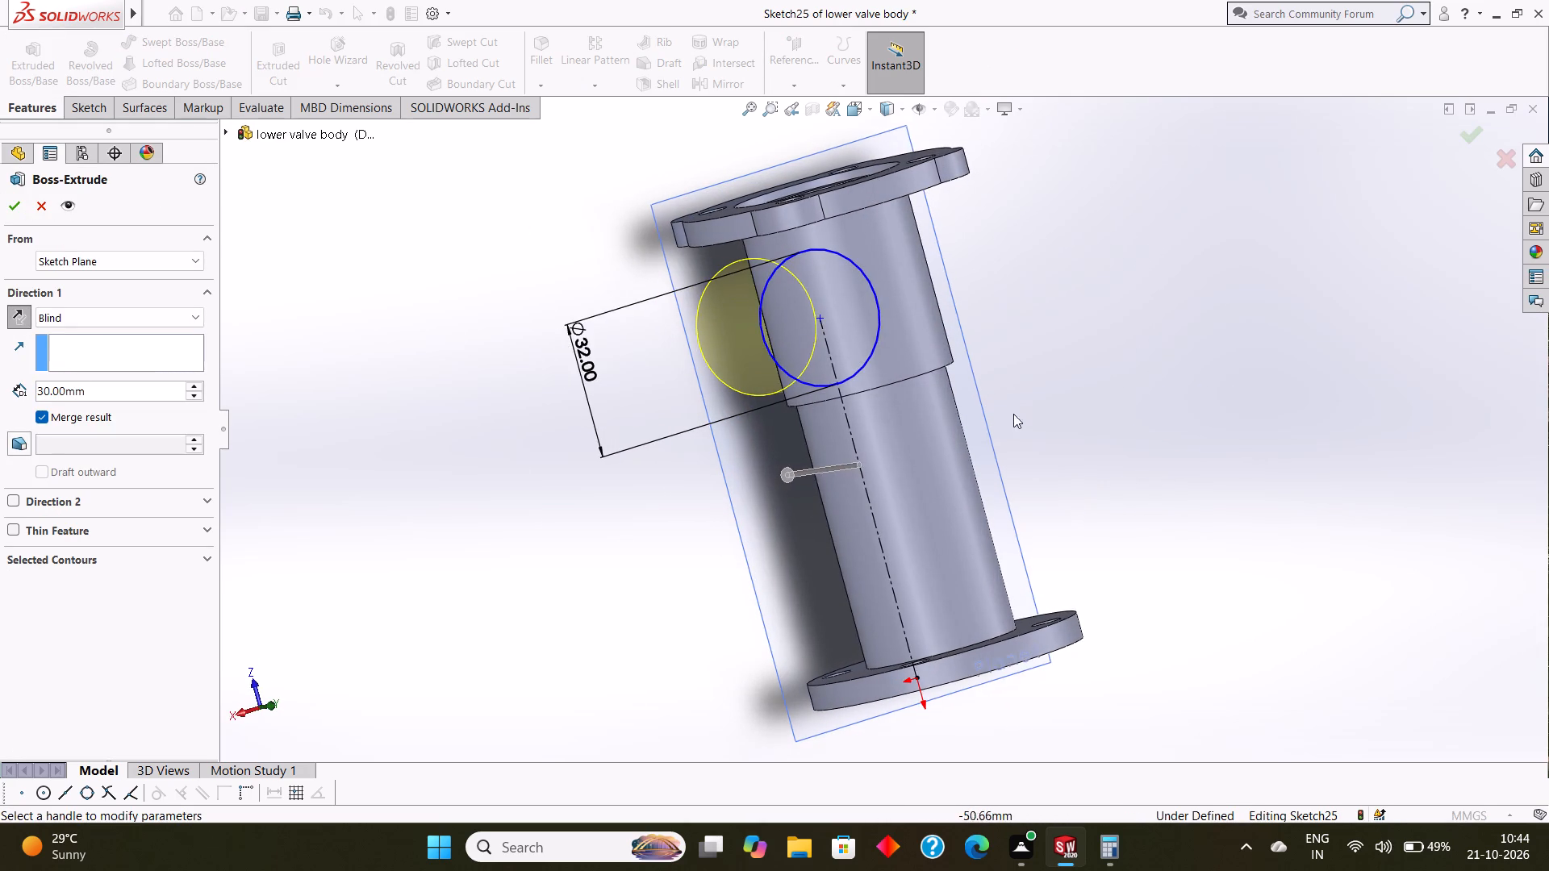
pyautogui.scroll(-7, 906, 339)
pyautogui.moveTo(1445, 359); pyautogui.dragTo(1350, 427, button='middle')
pyautogui.scroll(4, 1356, 425)
pyautogui.moveTo(1126, 291); pyautogui.dragTo(1115, 302, button='middle')
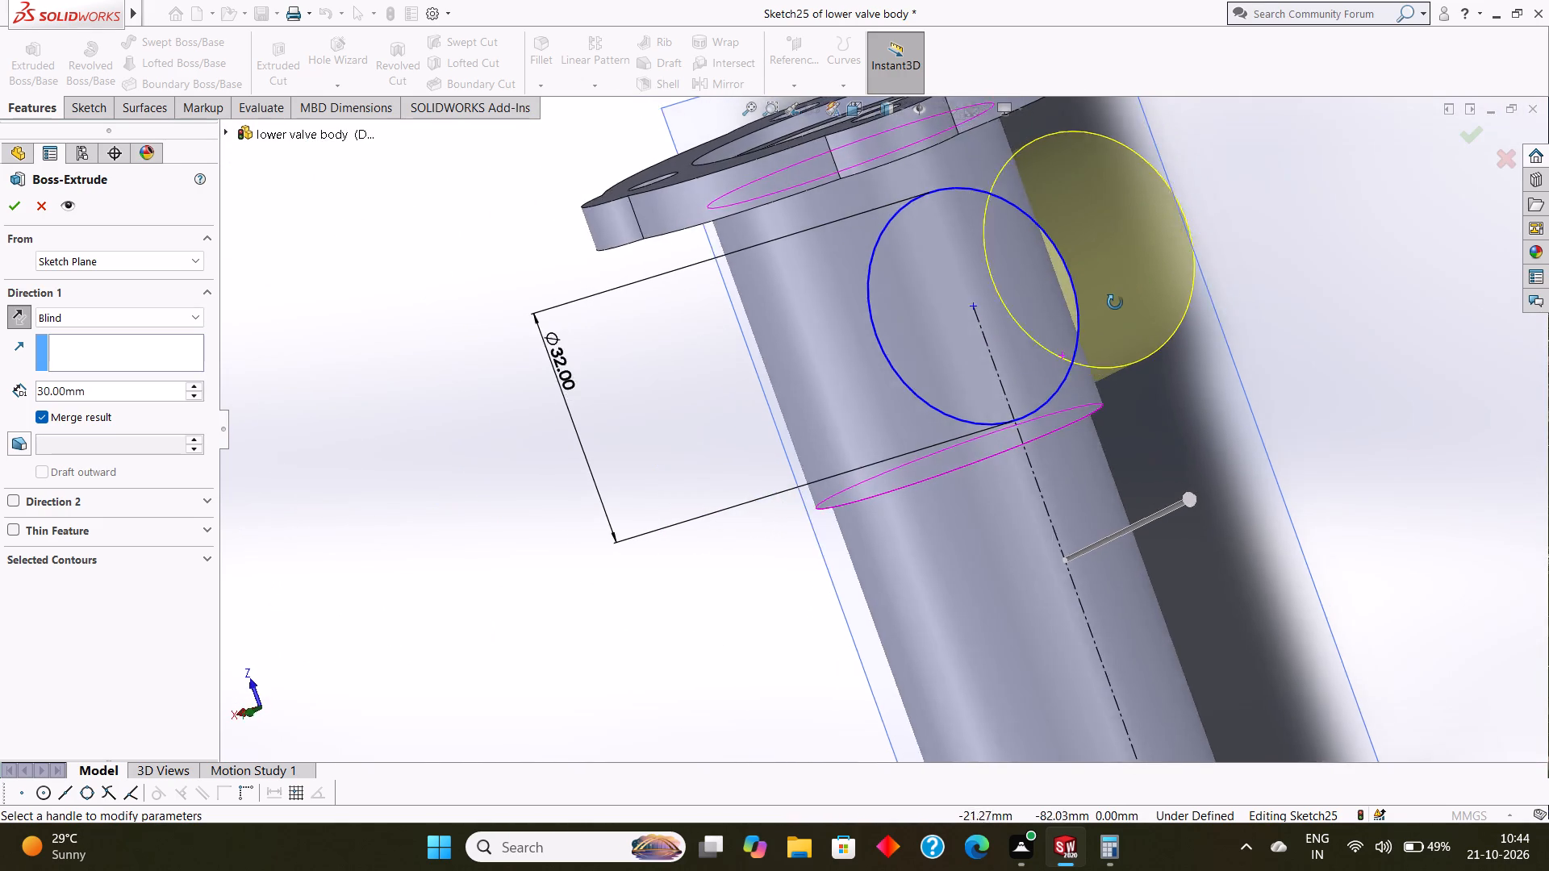
pyautogui.moveTo(1115, 302); pyautogui.dragTo(1011, 344, button='middle')
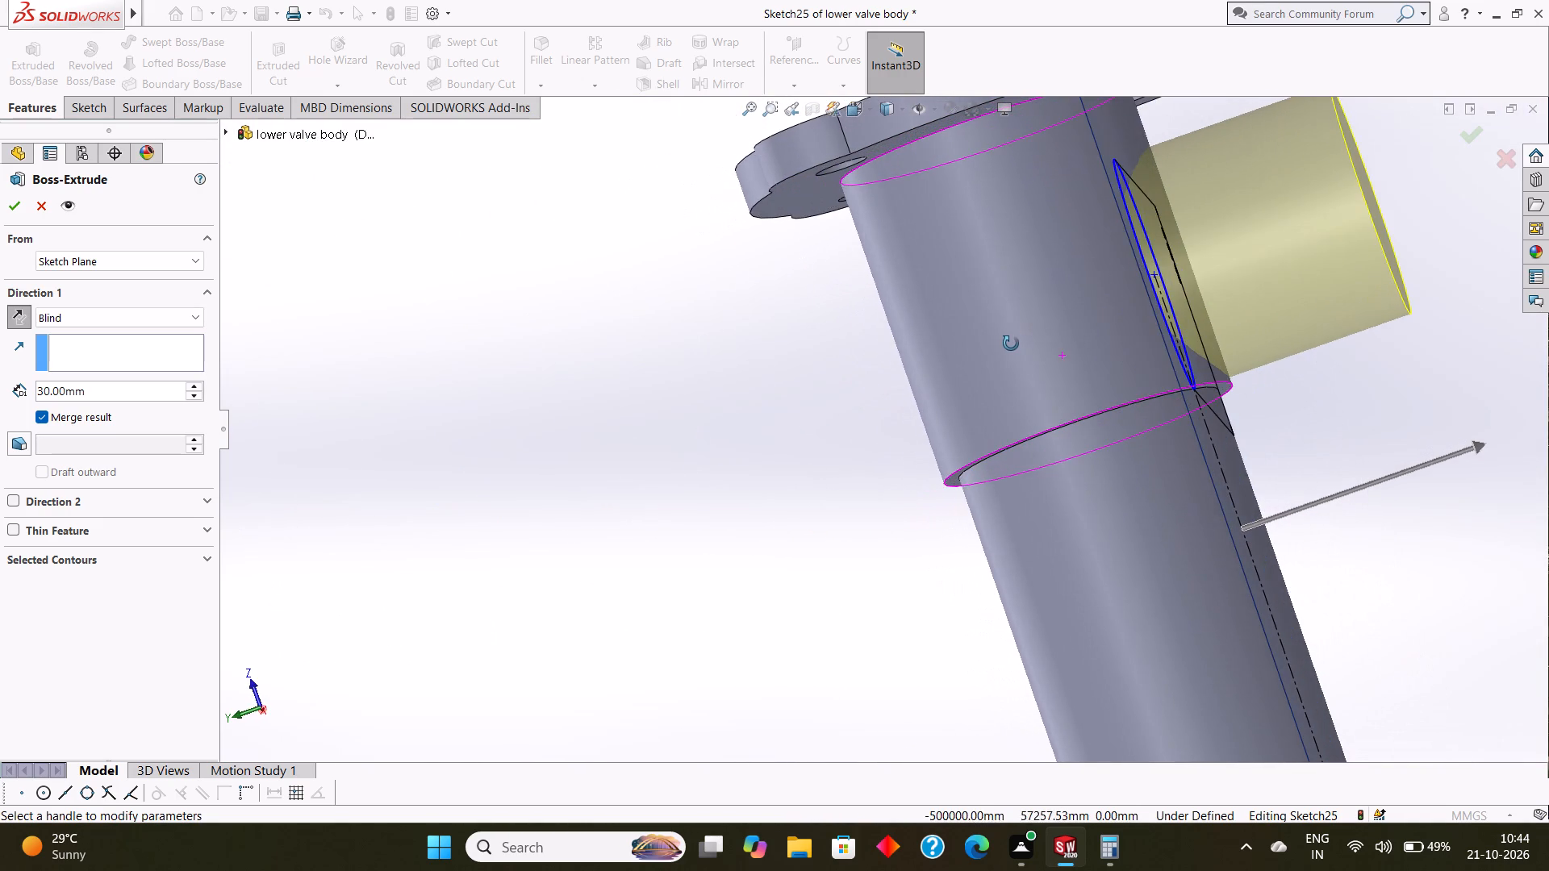
pyautogui.moveTo(1011, 344); pyautogui.dragTo(1309, 286, button='middle')
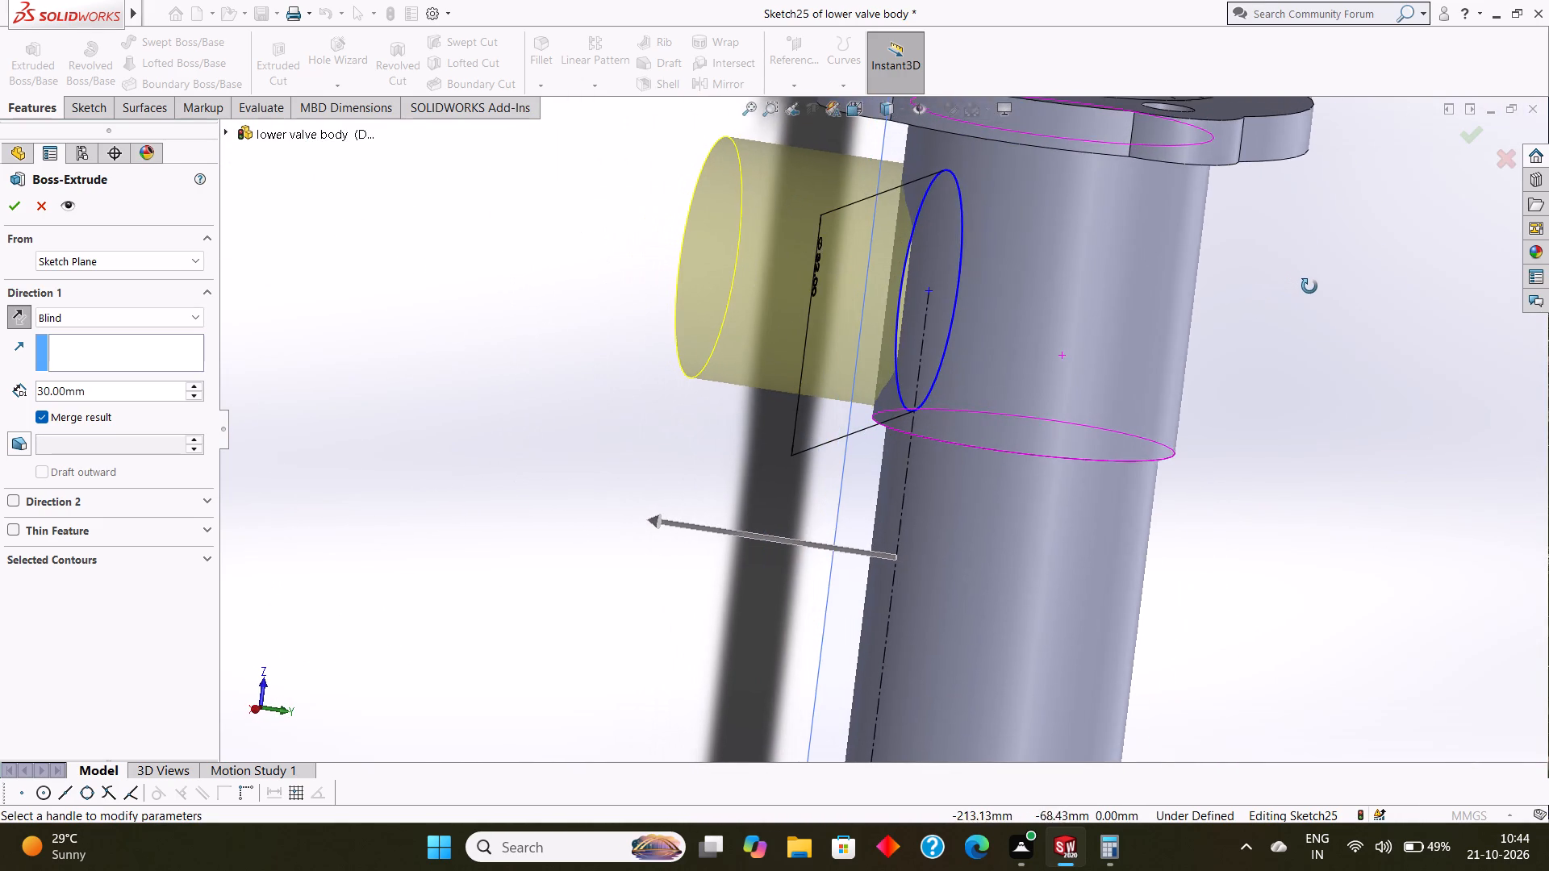
pyautogui.moveTo(1309, 286); pyautogui.dragTo(1310, 287, button='middle')
pyautogui.click(12, 206)
# Examine the junction between the new side branch and the valve body from several angles and close up.
pyautogui.moveTo(1260, 333); pyautogui.dragTo(1257, 335, button='middle')
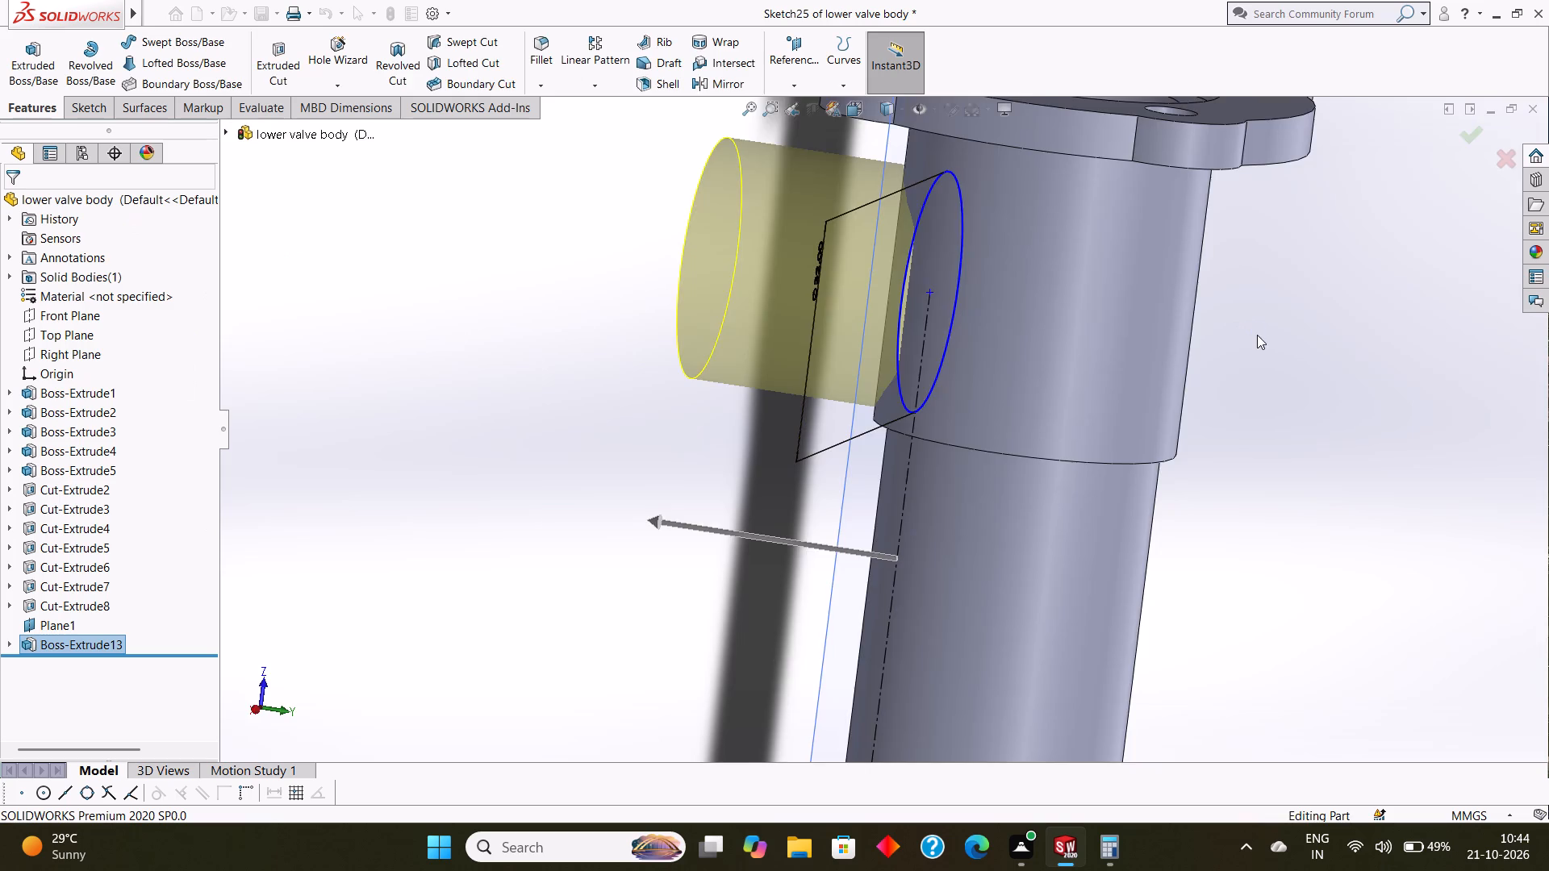
pyautogui.moveTo(1257, 335); pyautogui.dragTo(1194, 325, button='middle')
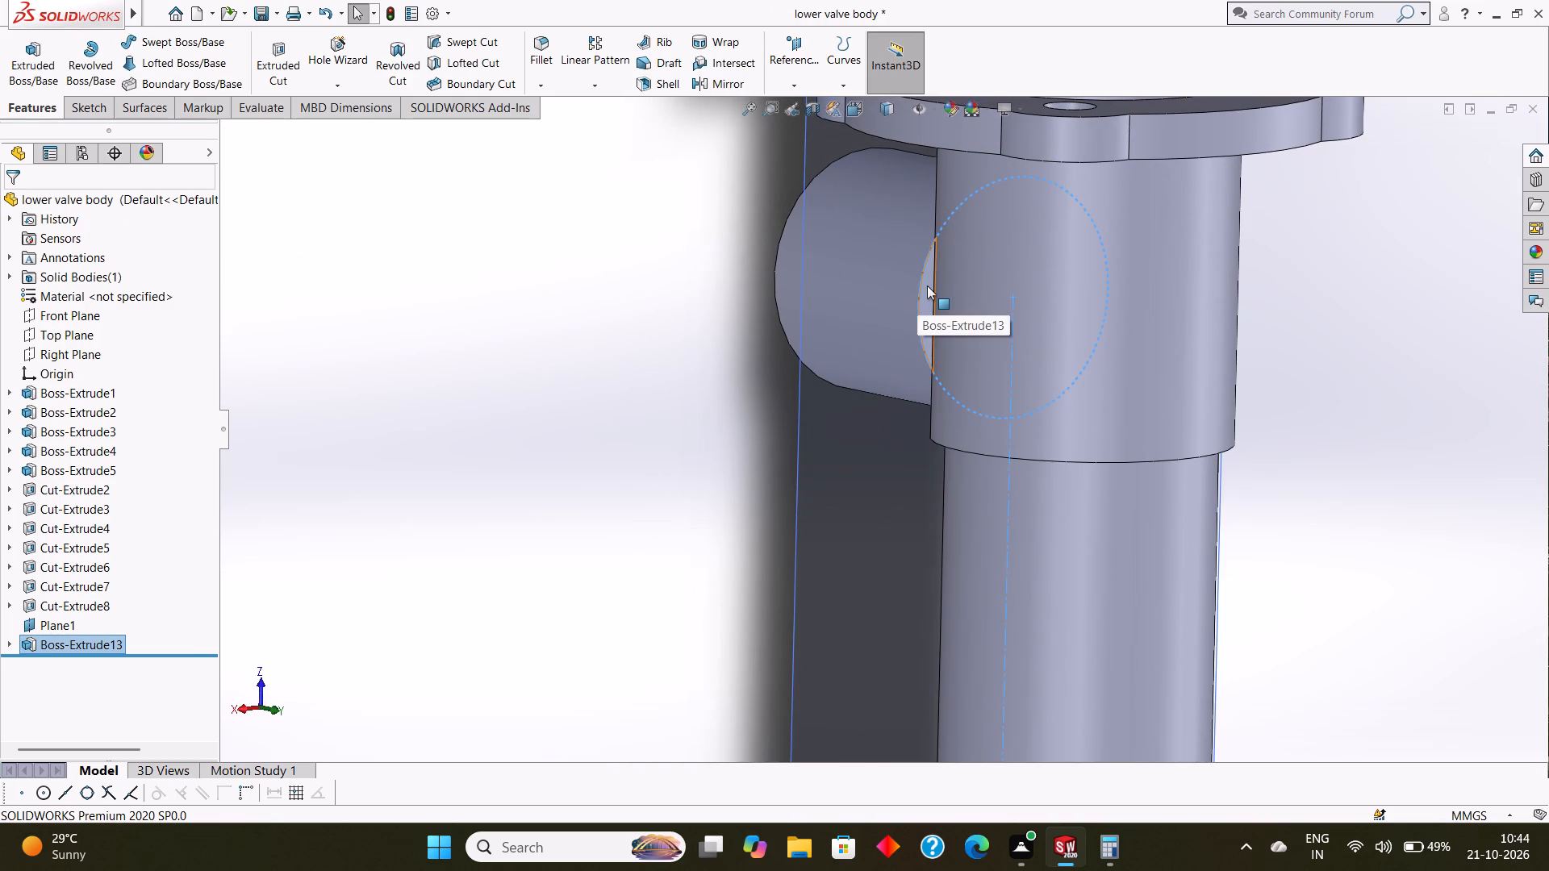
pyautogui.scroll(-4, 927, 285)
pyautogui.moveTo(1016, 306); pyautogui.dragTo(989, 311, button='middle')
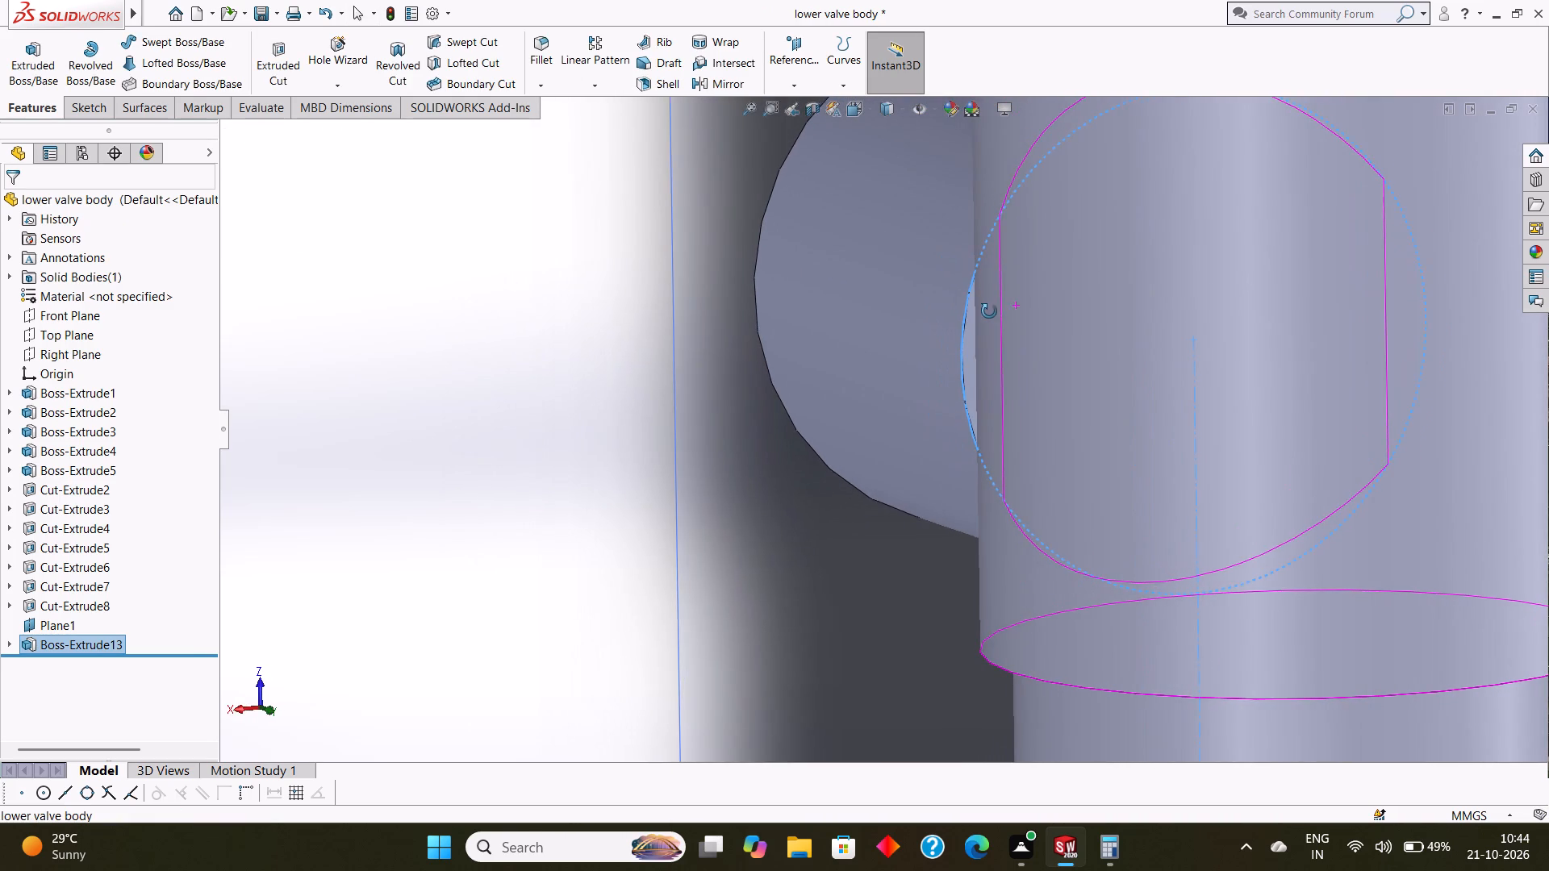
pyautogui.moveTo(989, 311); pyautogui.dragTo(985, 310, button='middle')
pyautogui.moveTo(1041, 332); pyautogui.dragTo(1056, 340, button='middle')
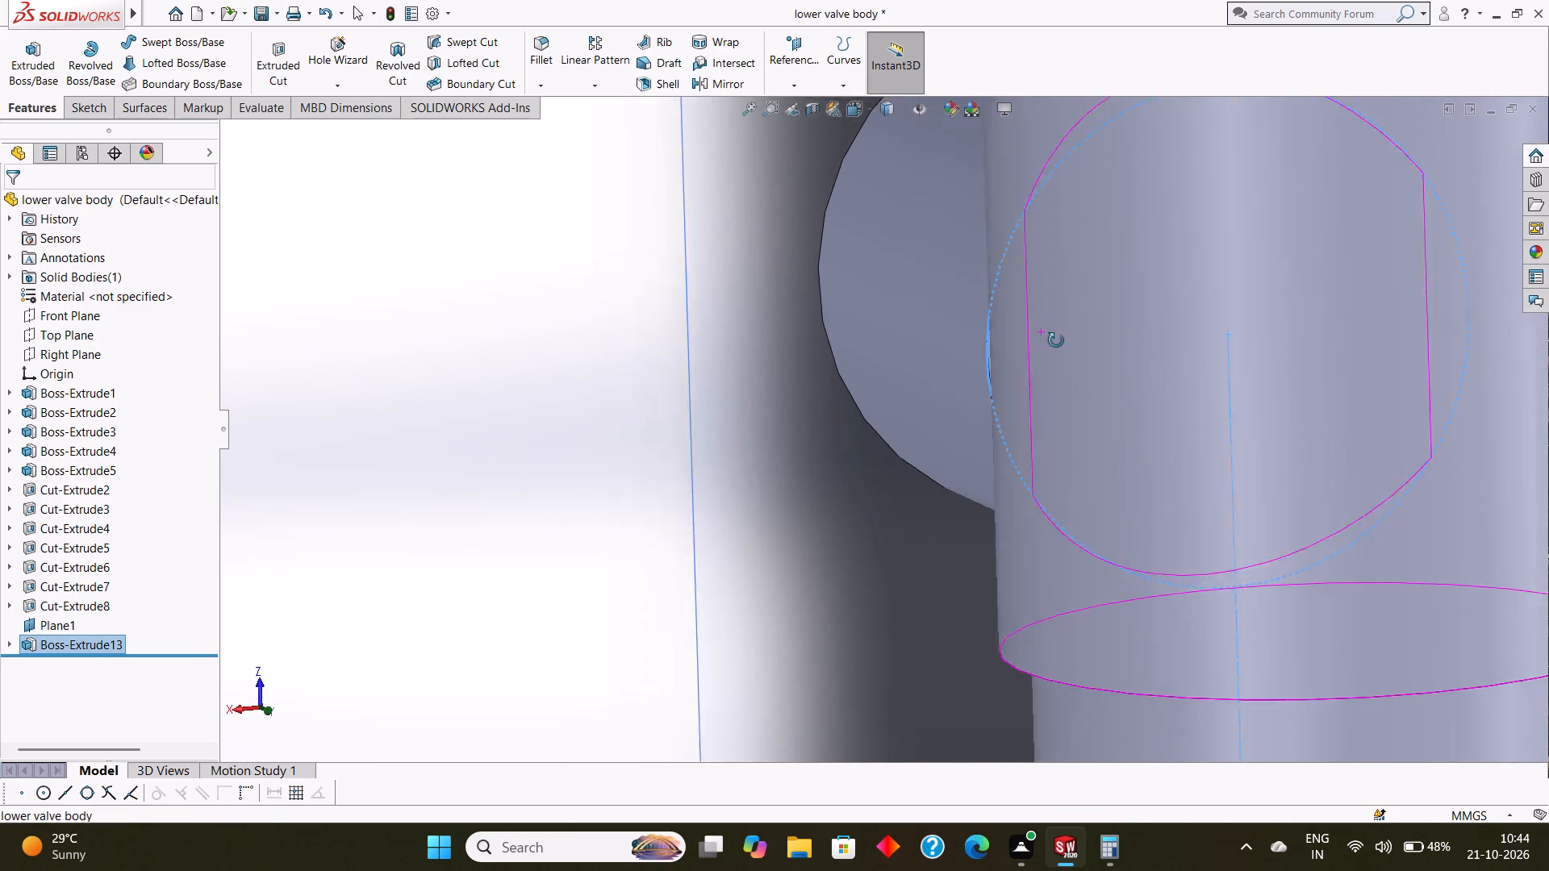
pyautogui.moveTo(1056, 340); pyautogui.dragTo(1142, 348, button='middle')
pyautogui.scroll(3, 1142, 348)
pyautogui.press('Escape')
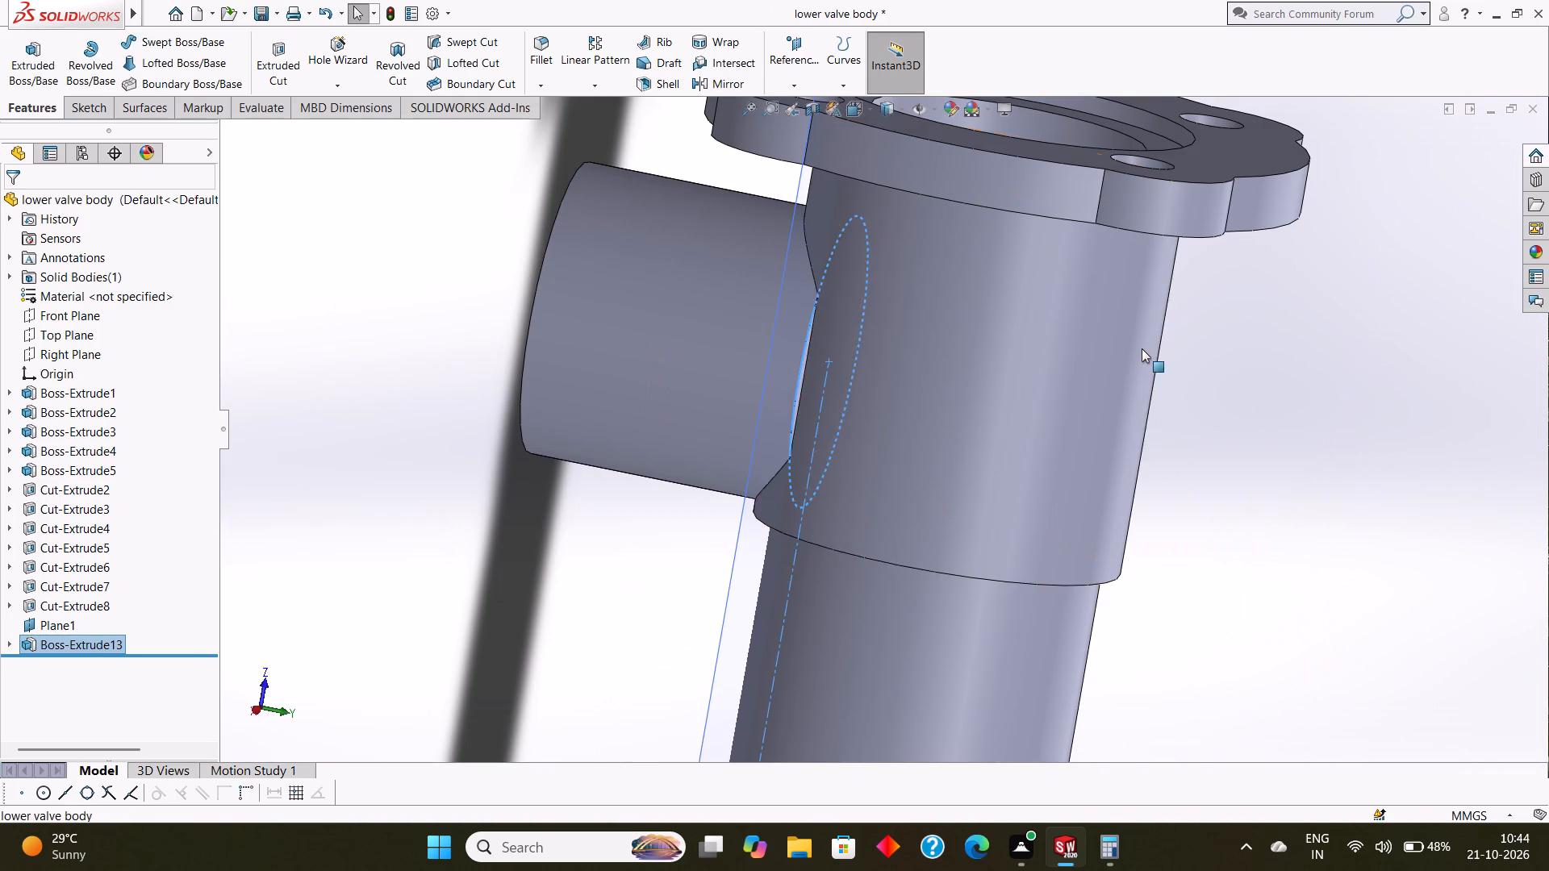
pyautogui.press('Escape')
pyautogui.moveTo(1317, 456); pyautogui.dragTo(1267, 446, button='middle')
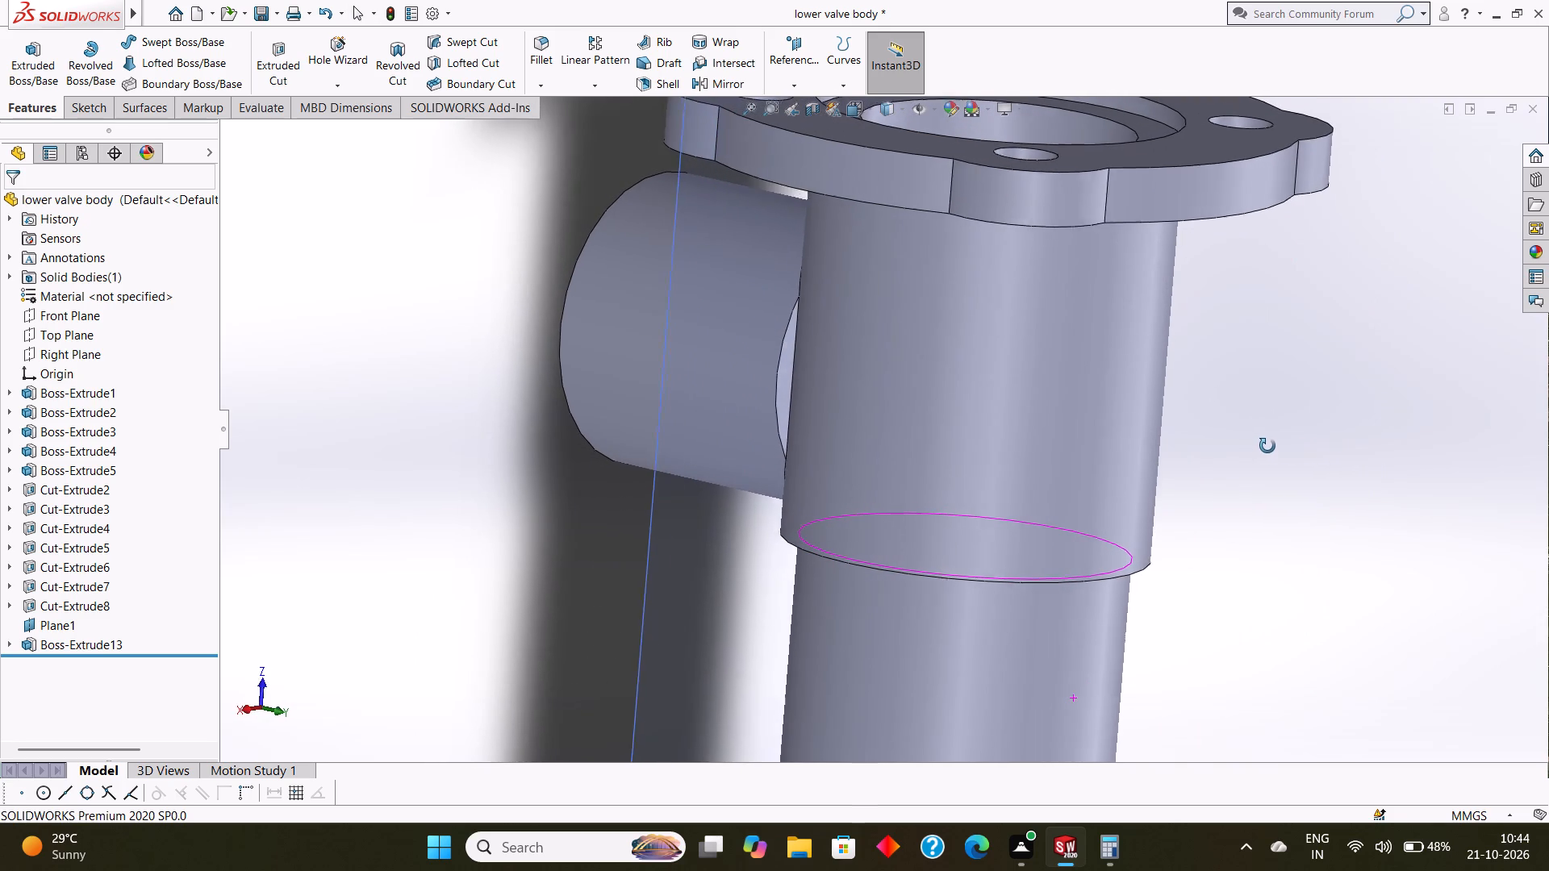
pyautogui.moveTo(1267, 446); pyautogui.dragTo(1266, 444, button='middle')
pyautogui.scroll(-3, 783, 340)
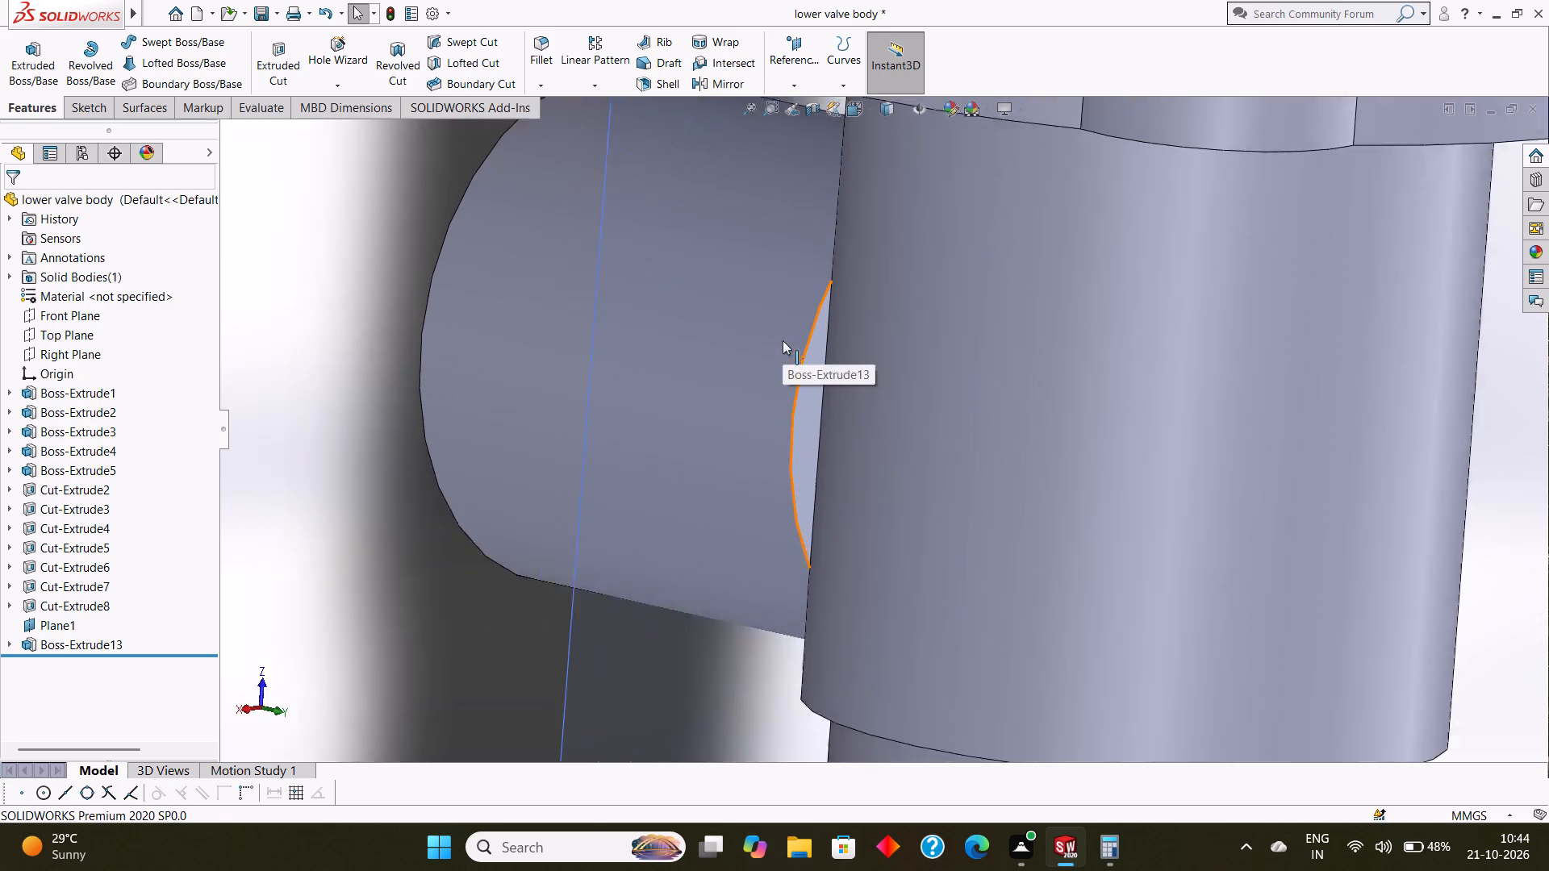
pyautogui.scroll(-3, 783, 340)
pyautogui.scroll(-3, 855, 354)
pyautogui.scroll(6, 869, 365)
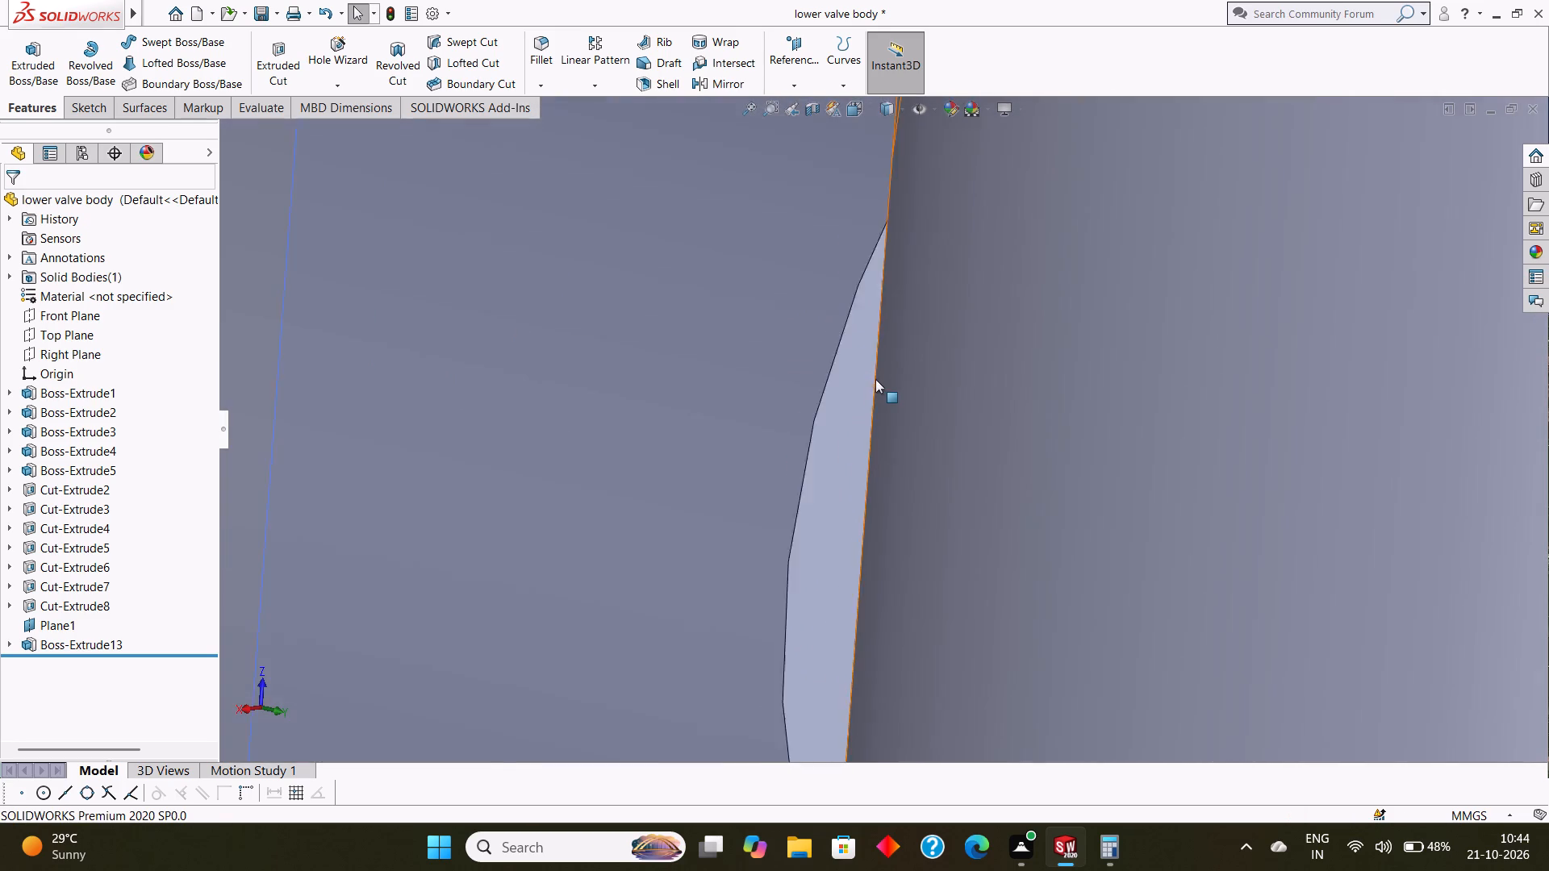
pyautogui.scroll(8, 875, 379)
pyautogui.moveTo(917, 430); pyautogui.dragTo(1102, 441, button='middle')
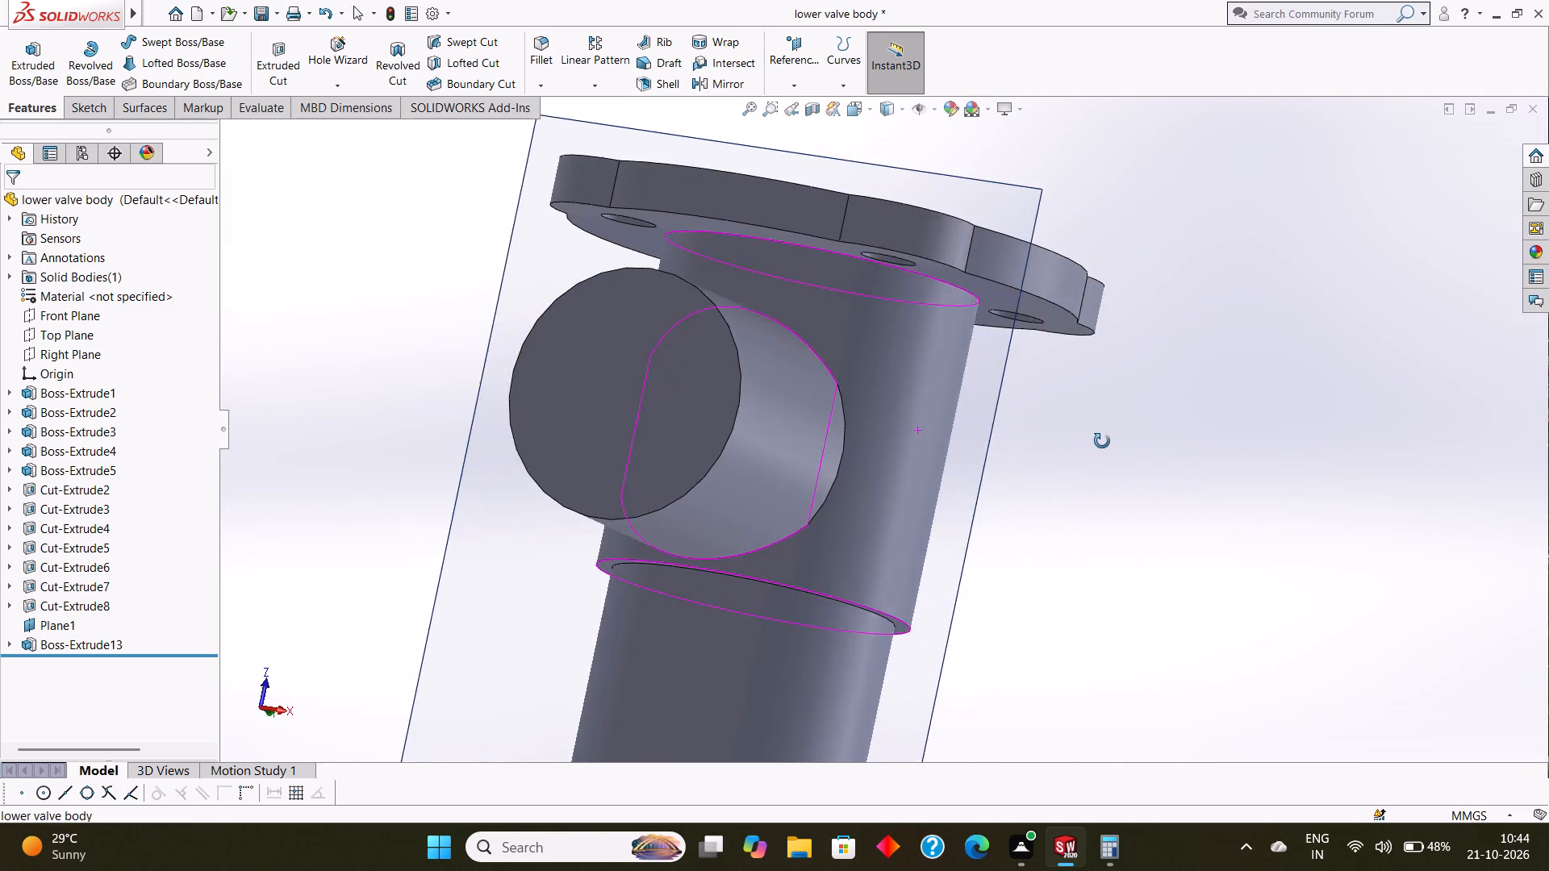
pyautogui.moveTo(1102, 441); pyautogui.dragTo(1133, 436, button='middle')
# Start a new sketch on the side branch's flat end face and view it squarely.
pyautogui.click(735, 347)
pyautogui.click(808, 305)
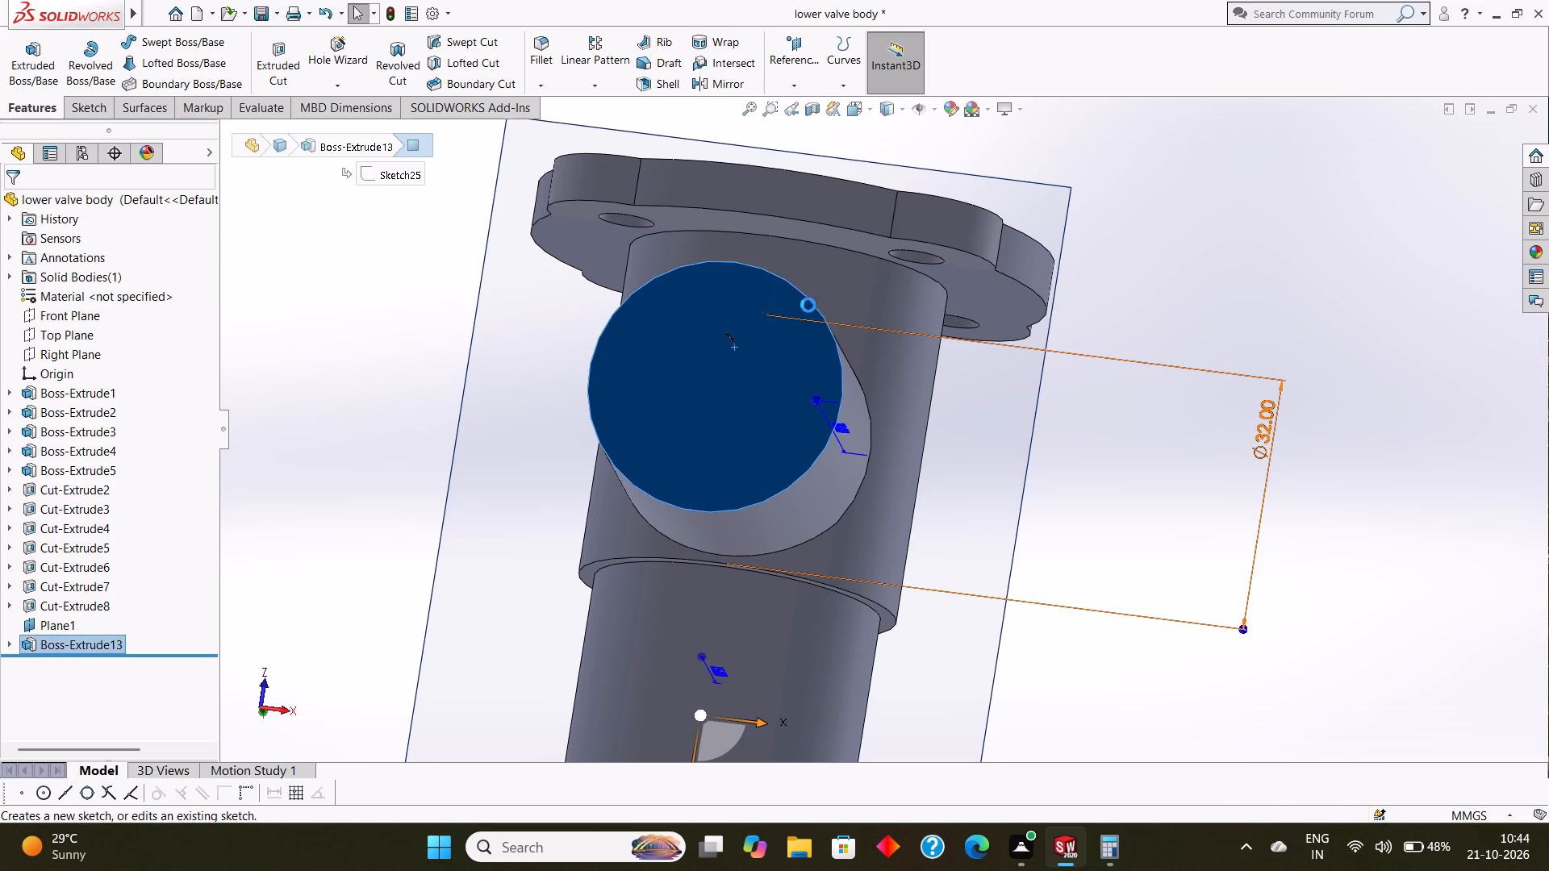
pyautogui.press('Escape')
pyautogui.hotkey('ctrl', '8')
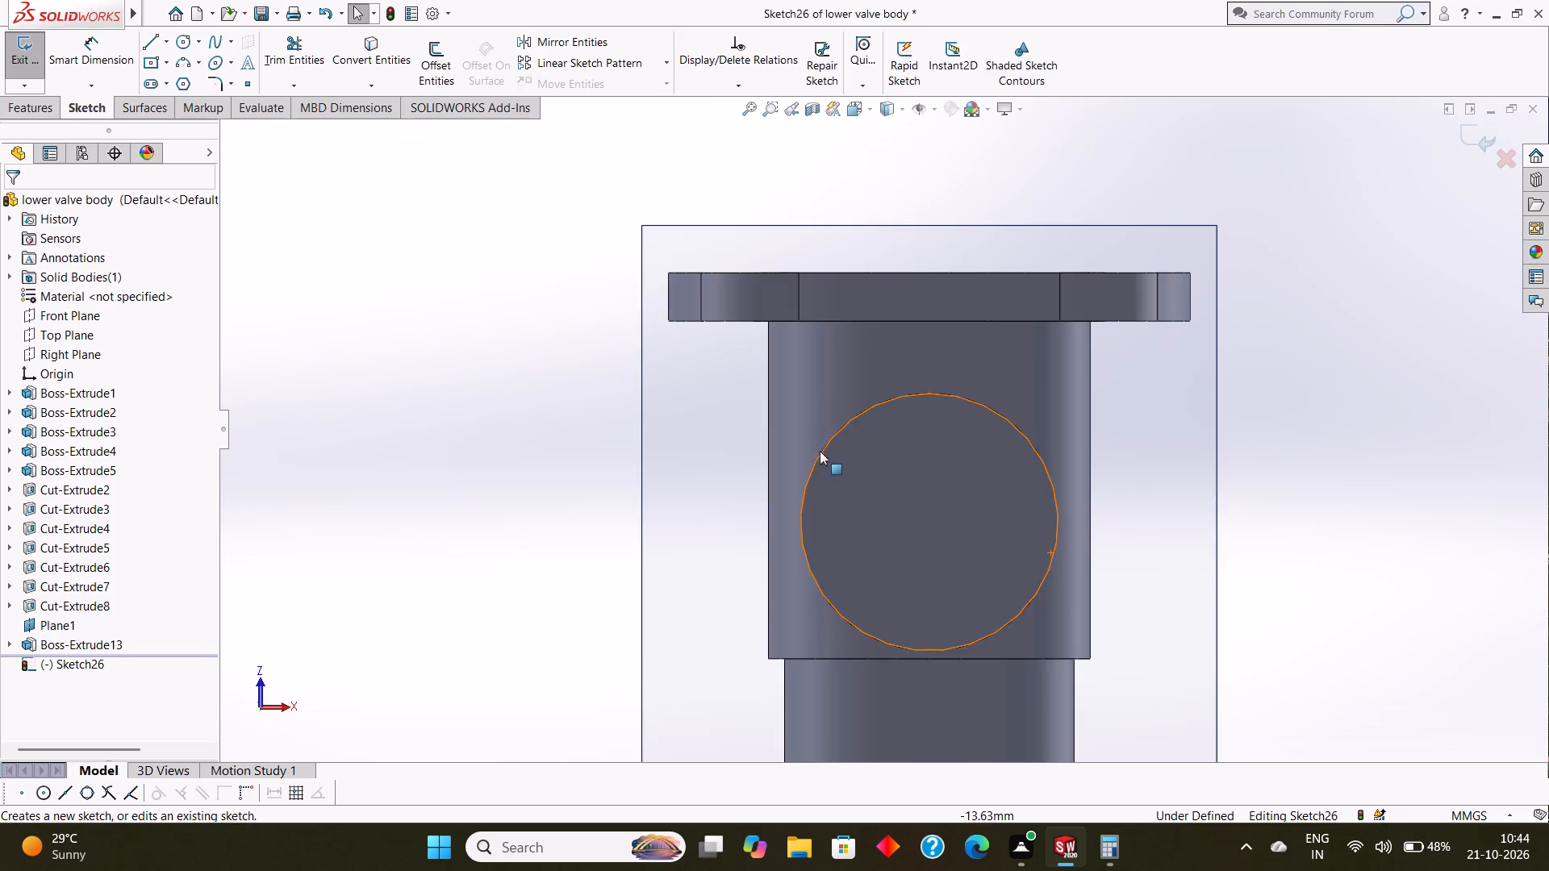
pyautogui.press('Escape')
# Sketch a circle concentric with the branch's end face and dimension its diameter to 22 mm.
pyautogui.click(183, 35)
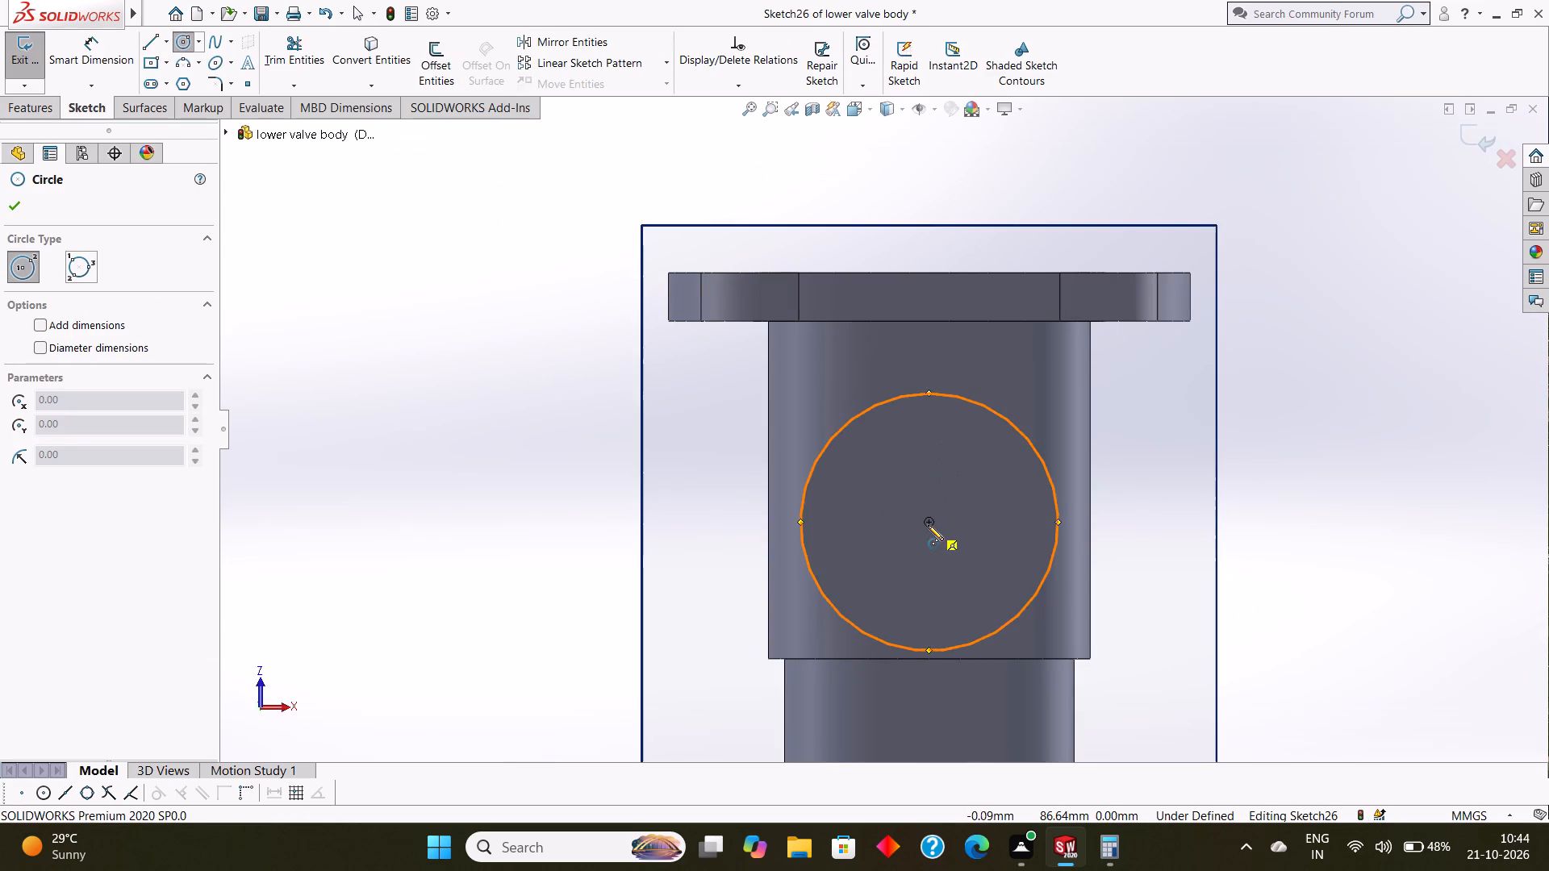
pyautogui.moveTo(928, 520); pyautogui.dragTo(965, 553)
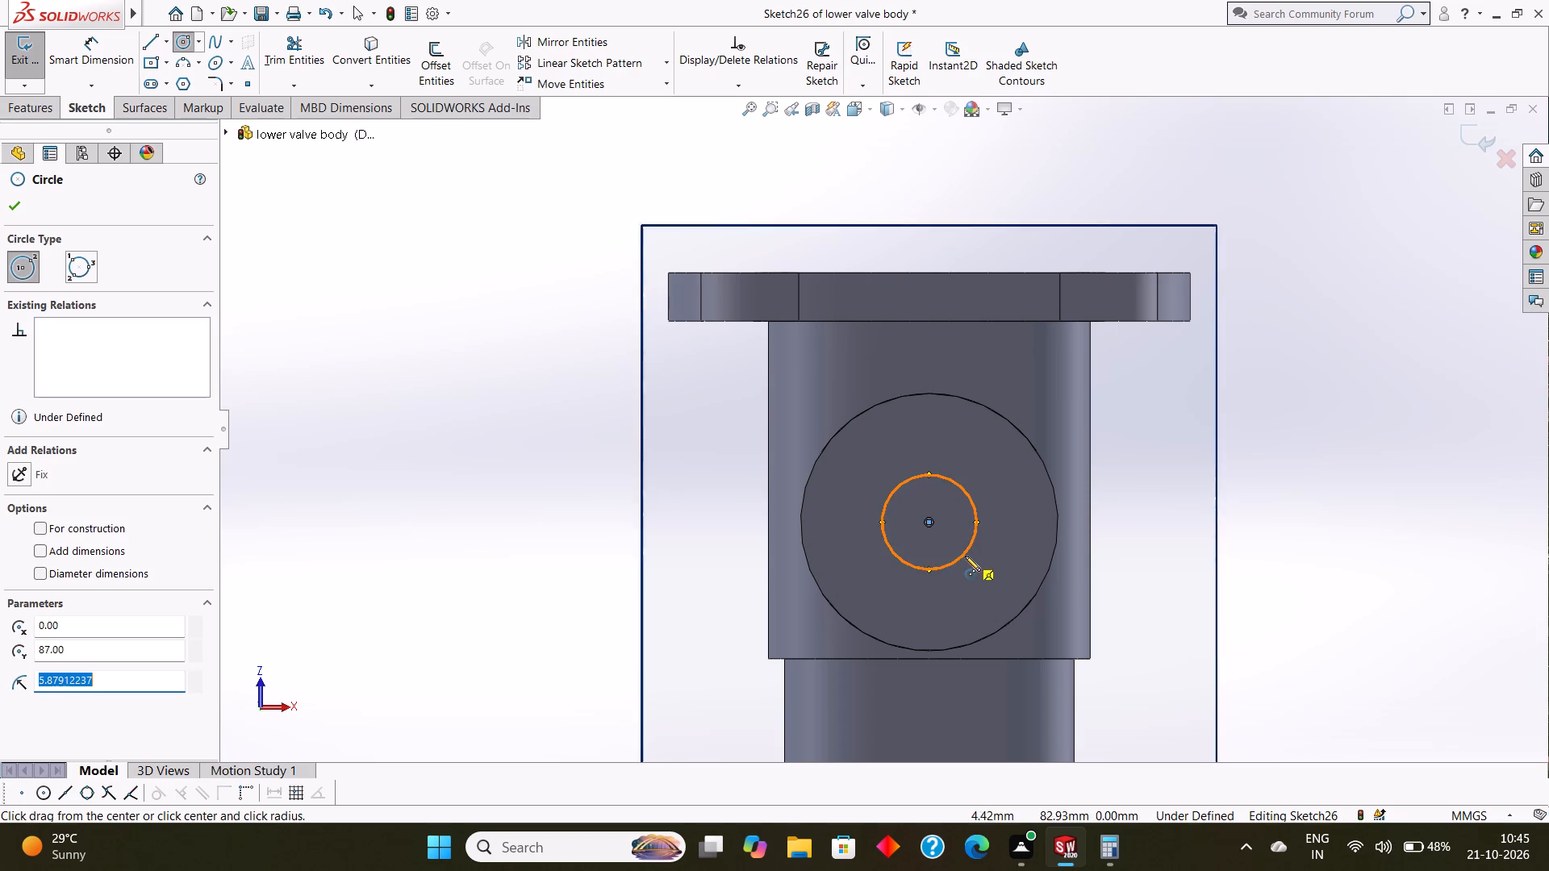
pyautogui.click(6, 202)
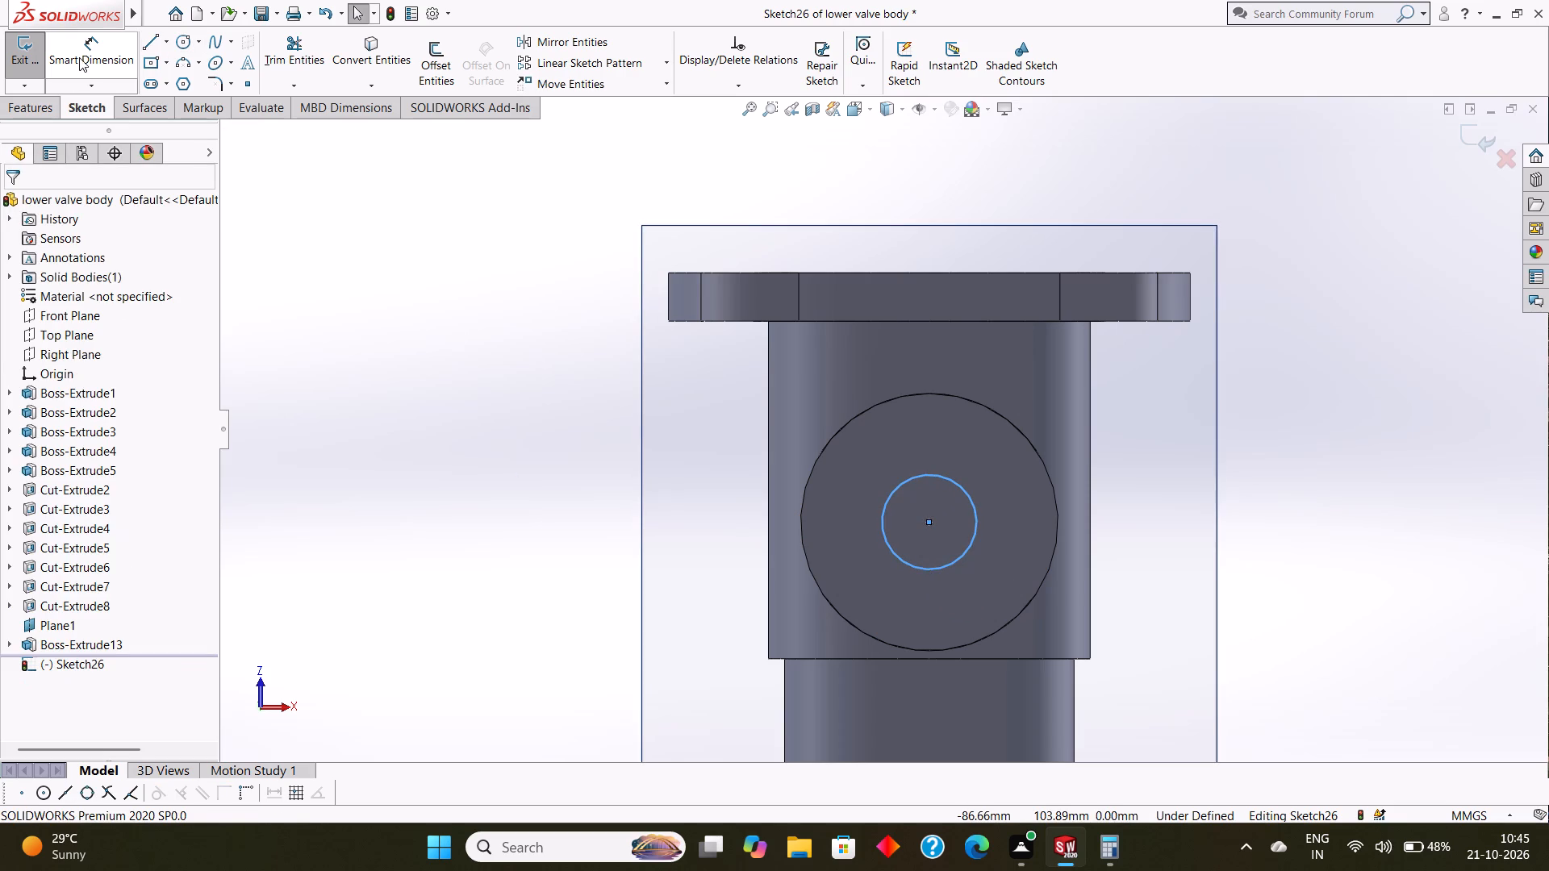
pyautogui.click(79, 57)
pyautogui.click(933, 473)
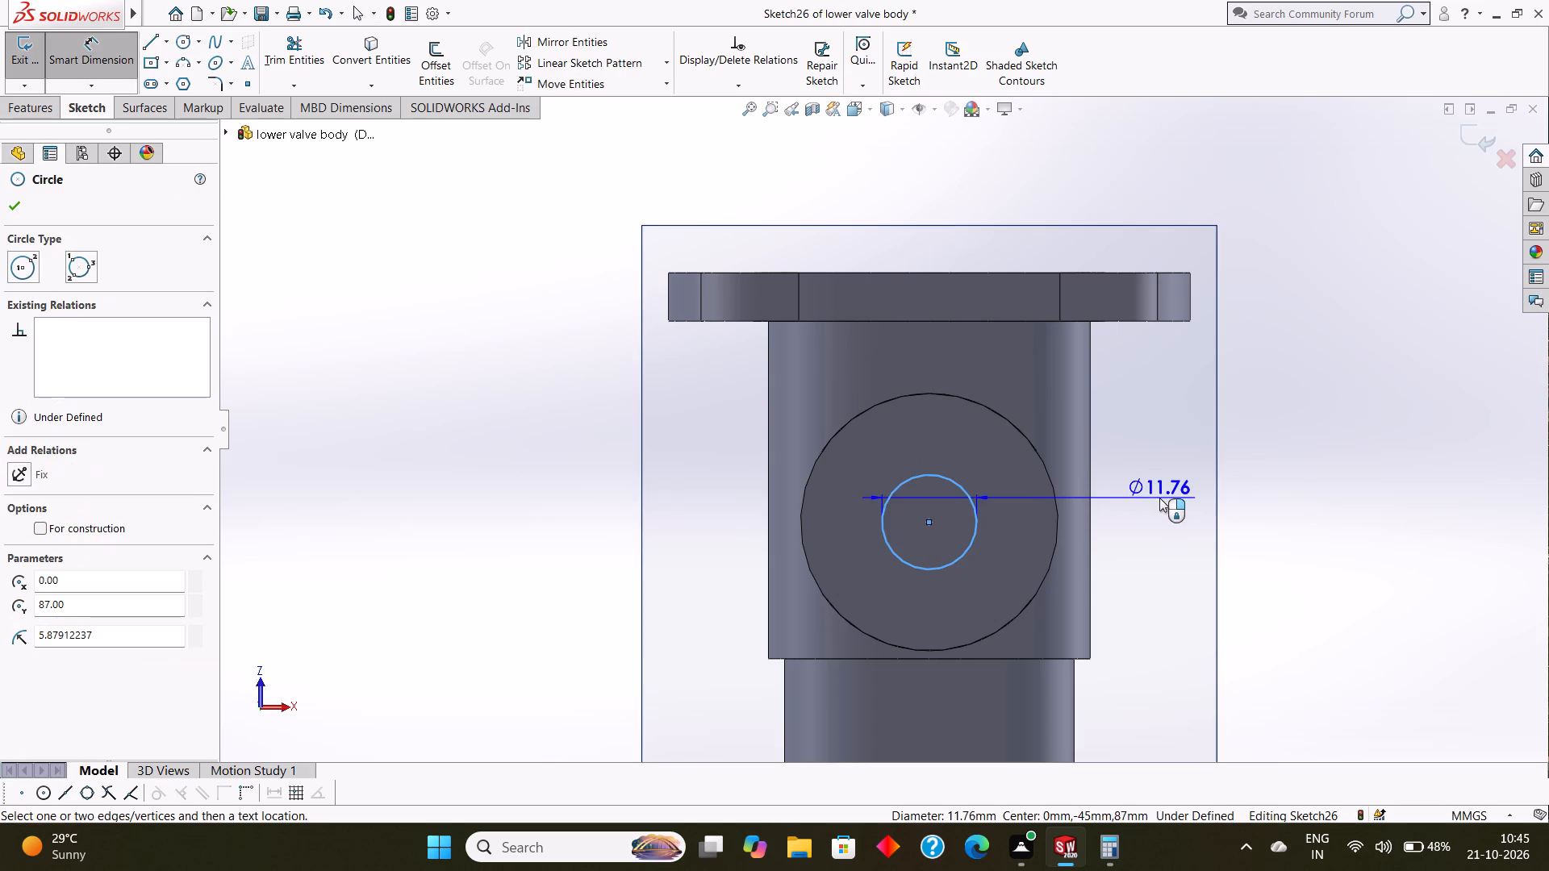
pyautogui.click(1160, 500)
pyautogui.write('22')
pyautogui.press('Return')
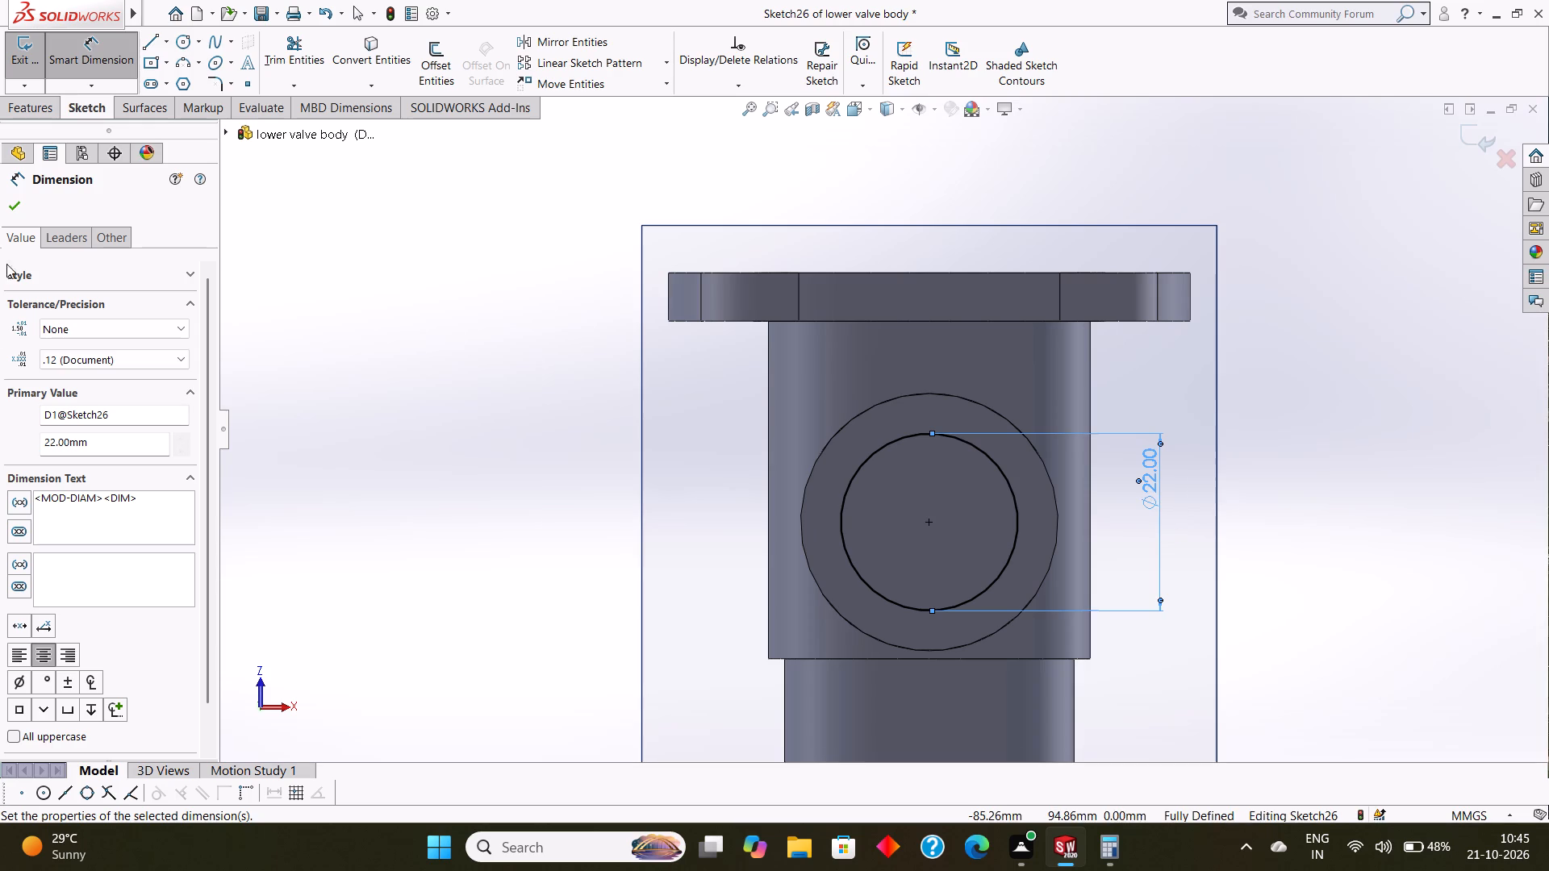
pyautogui.click(18, 211)
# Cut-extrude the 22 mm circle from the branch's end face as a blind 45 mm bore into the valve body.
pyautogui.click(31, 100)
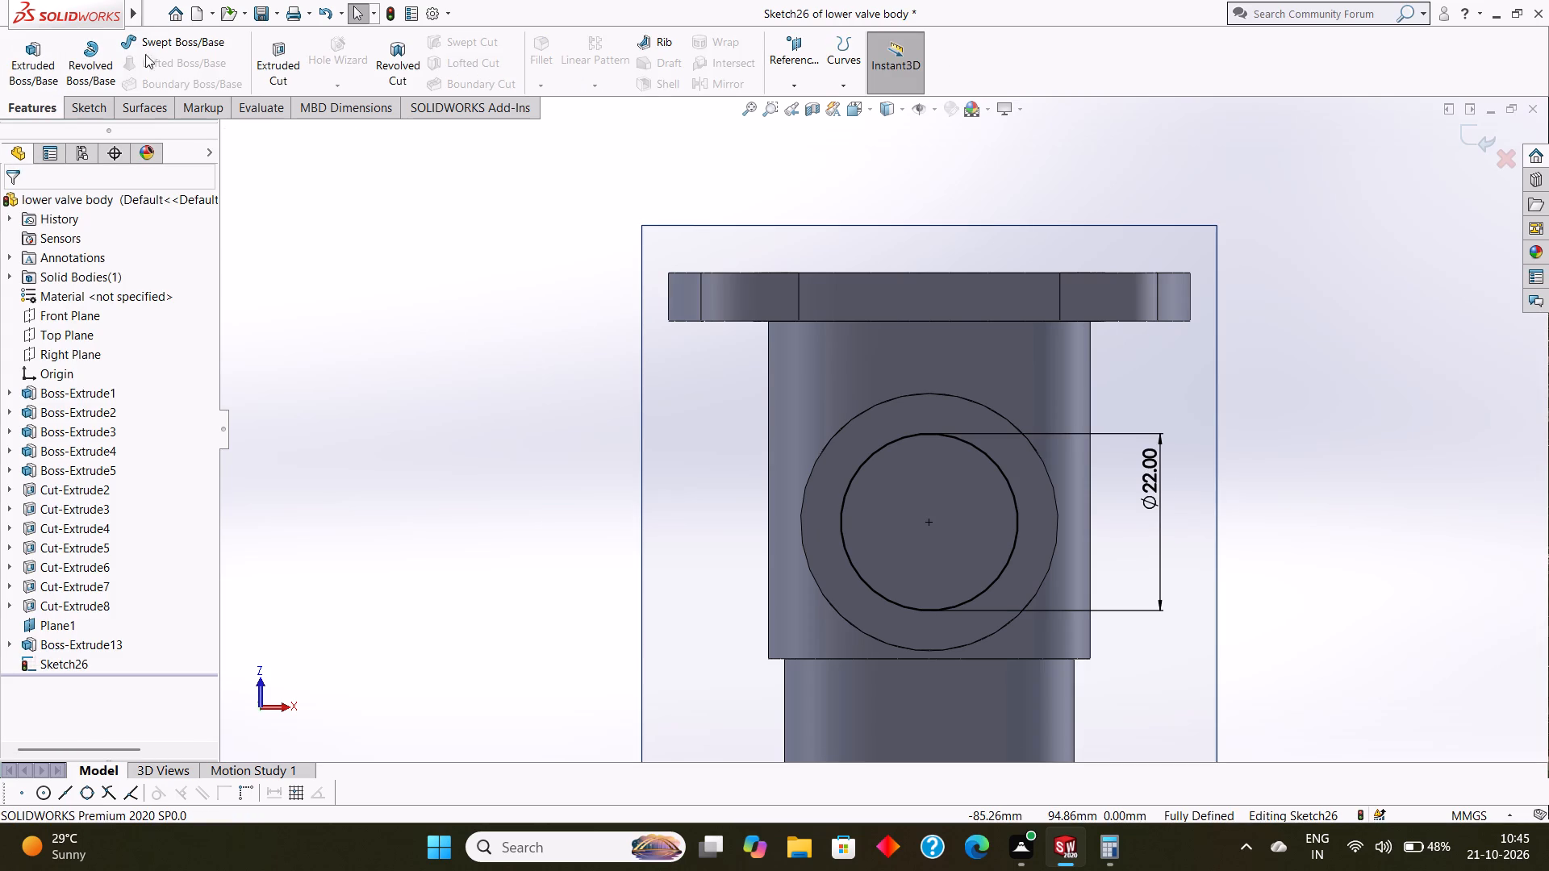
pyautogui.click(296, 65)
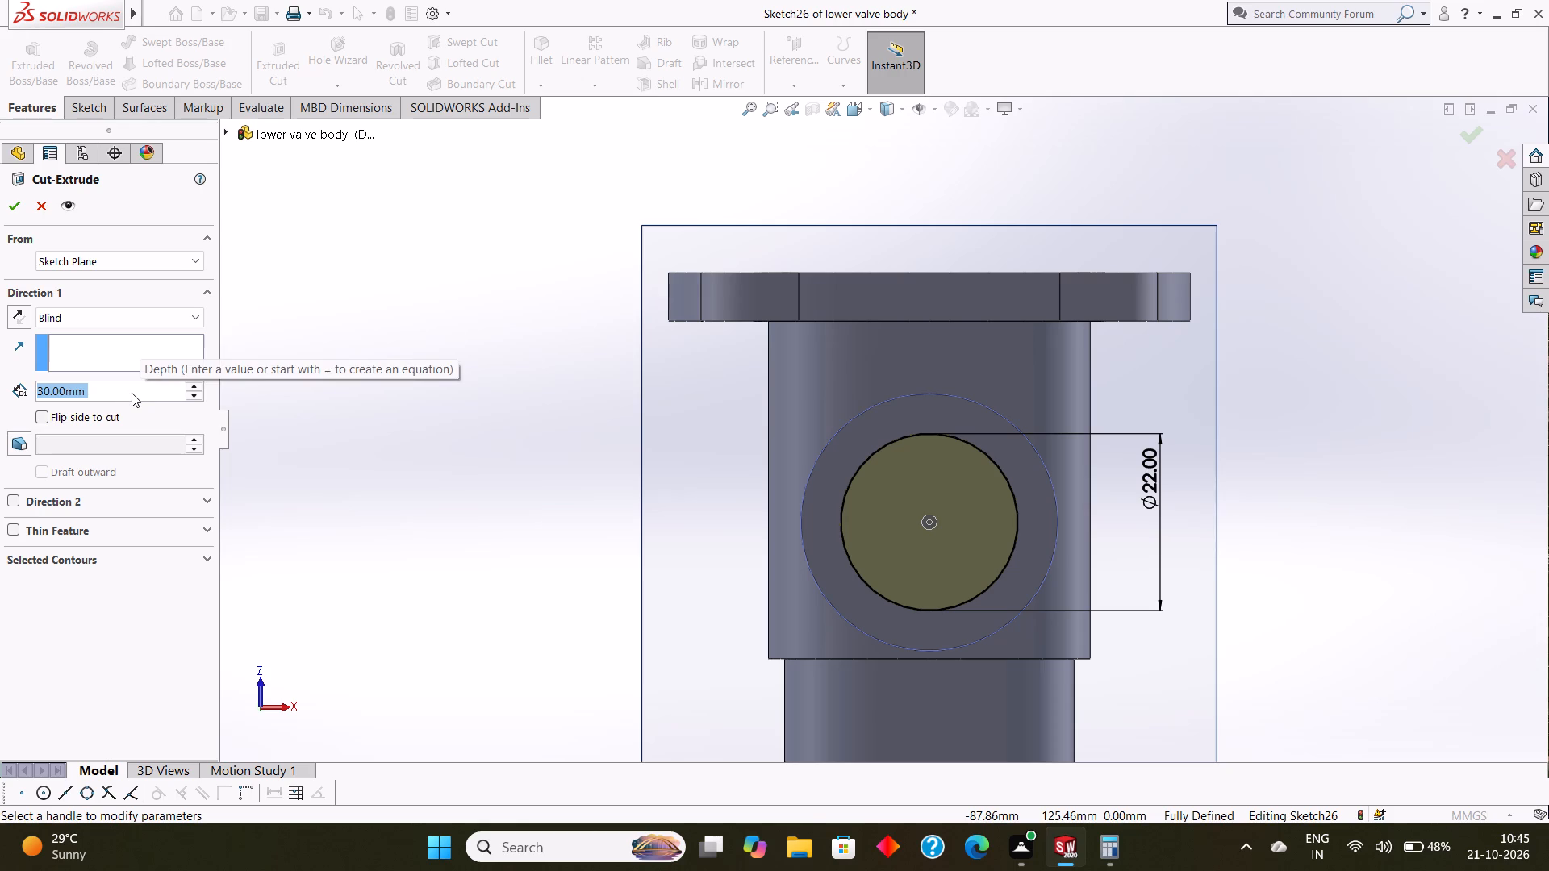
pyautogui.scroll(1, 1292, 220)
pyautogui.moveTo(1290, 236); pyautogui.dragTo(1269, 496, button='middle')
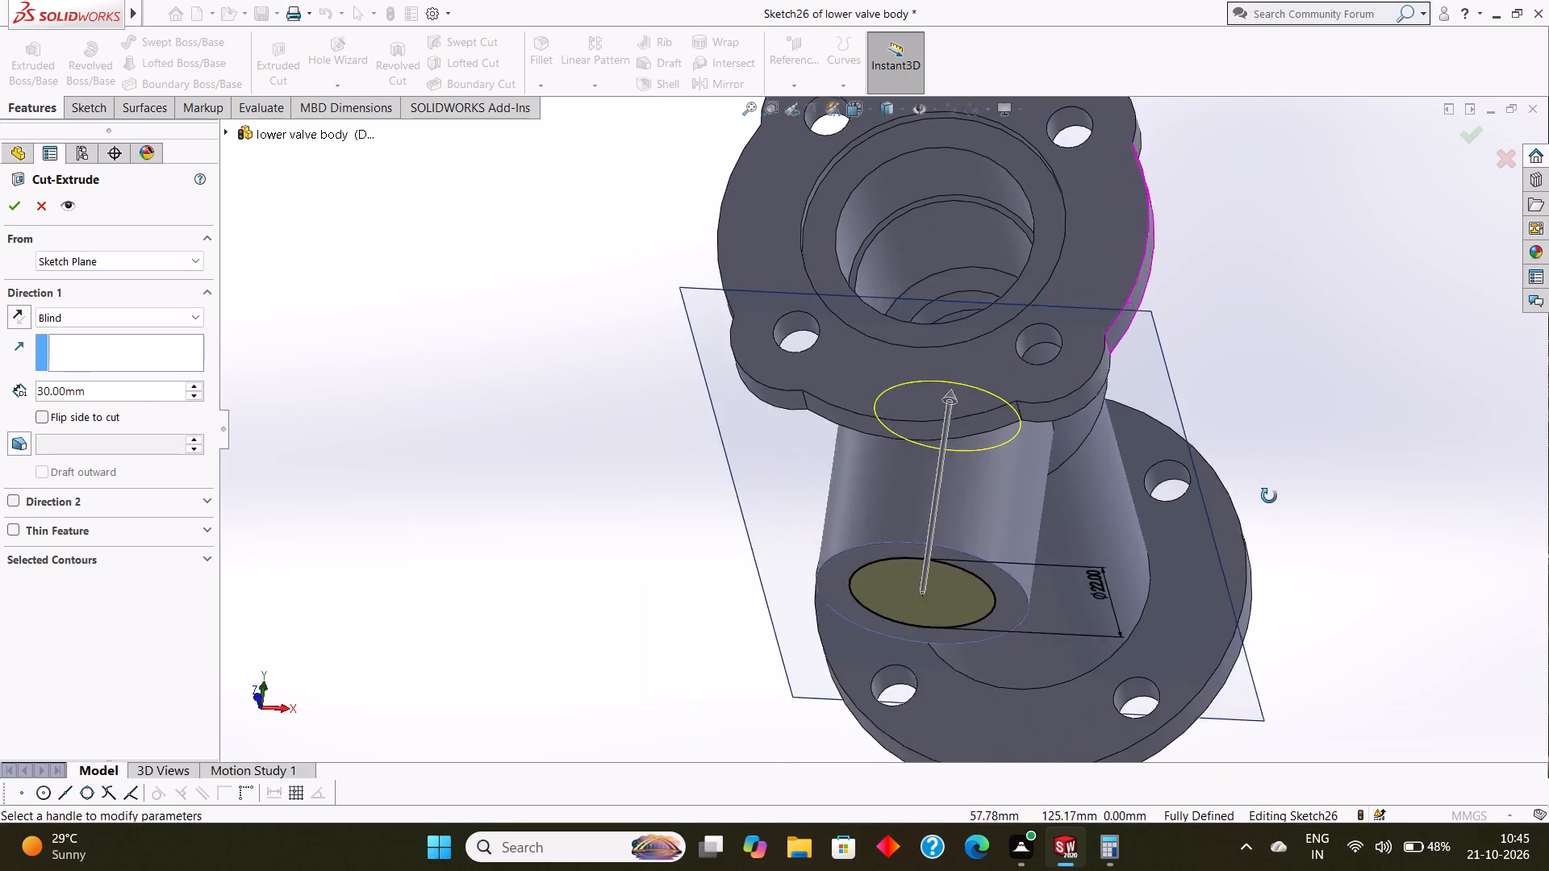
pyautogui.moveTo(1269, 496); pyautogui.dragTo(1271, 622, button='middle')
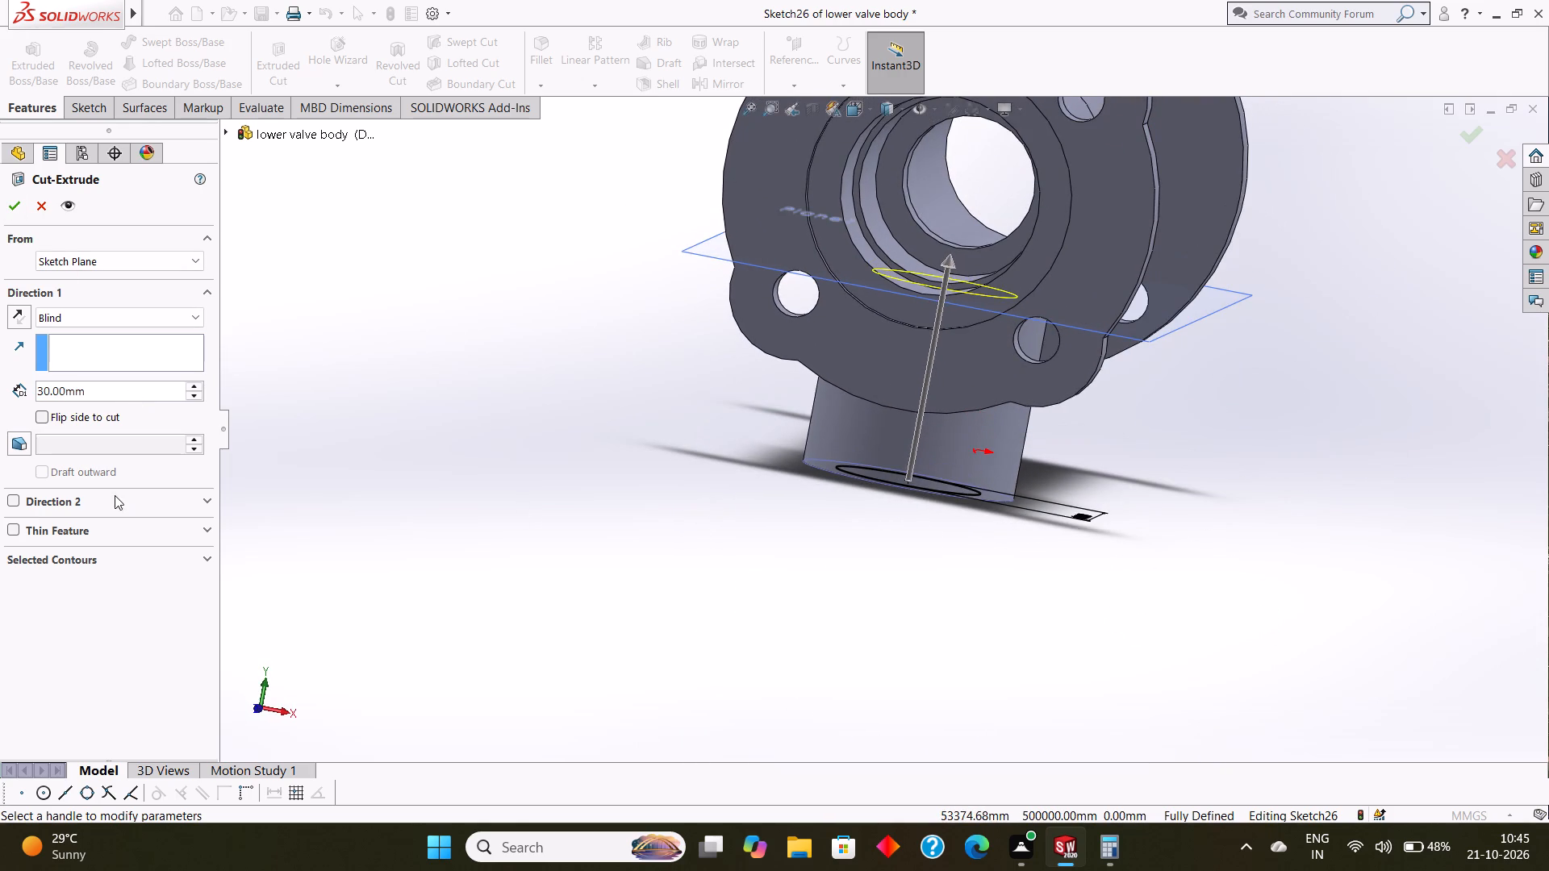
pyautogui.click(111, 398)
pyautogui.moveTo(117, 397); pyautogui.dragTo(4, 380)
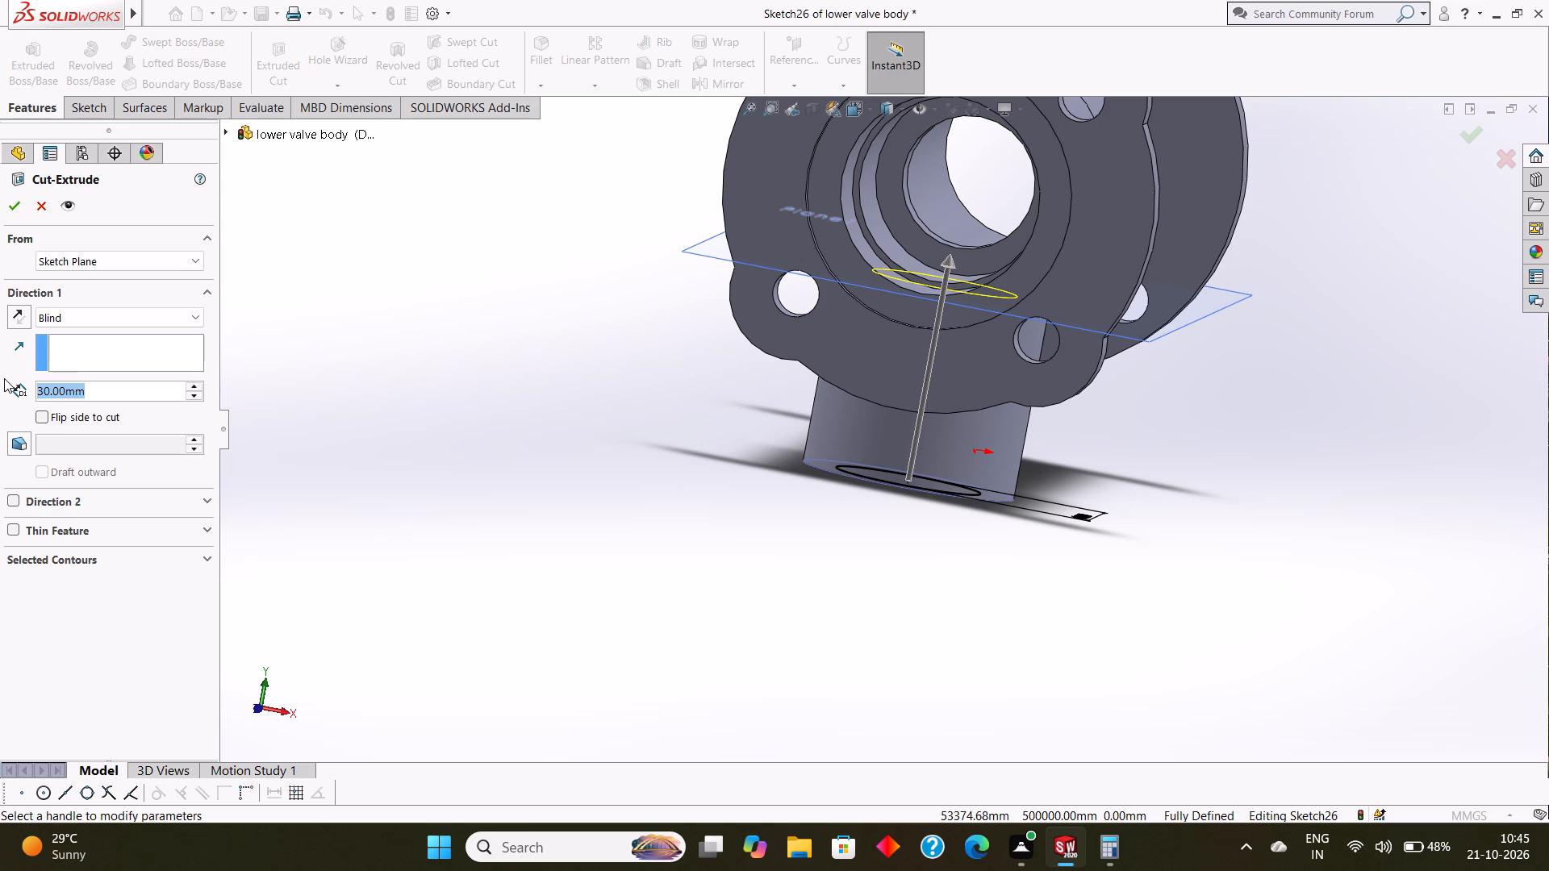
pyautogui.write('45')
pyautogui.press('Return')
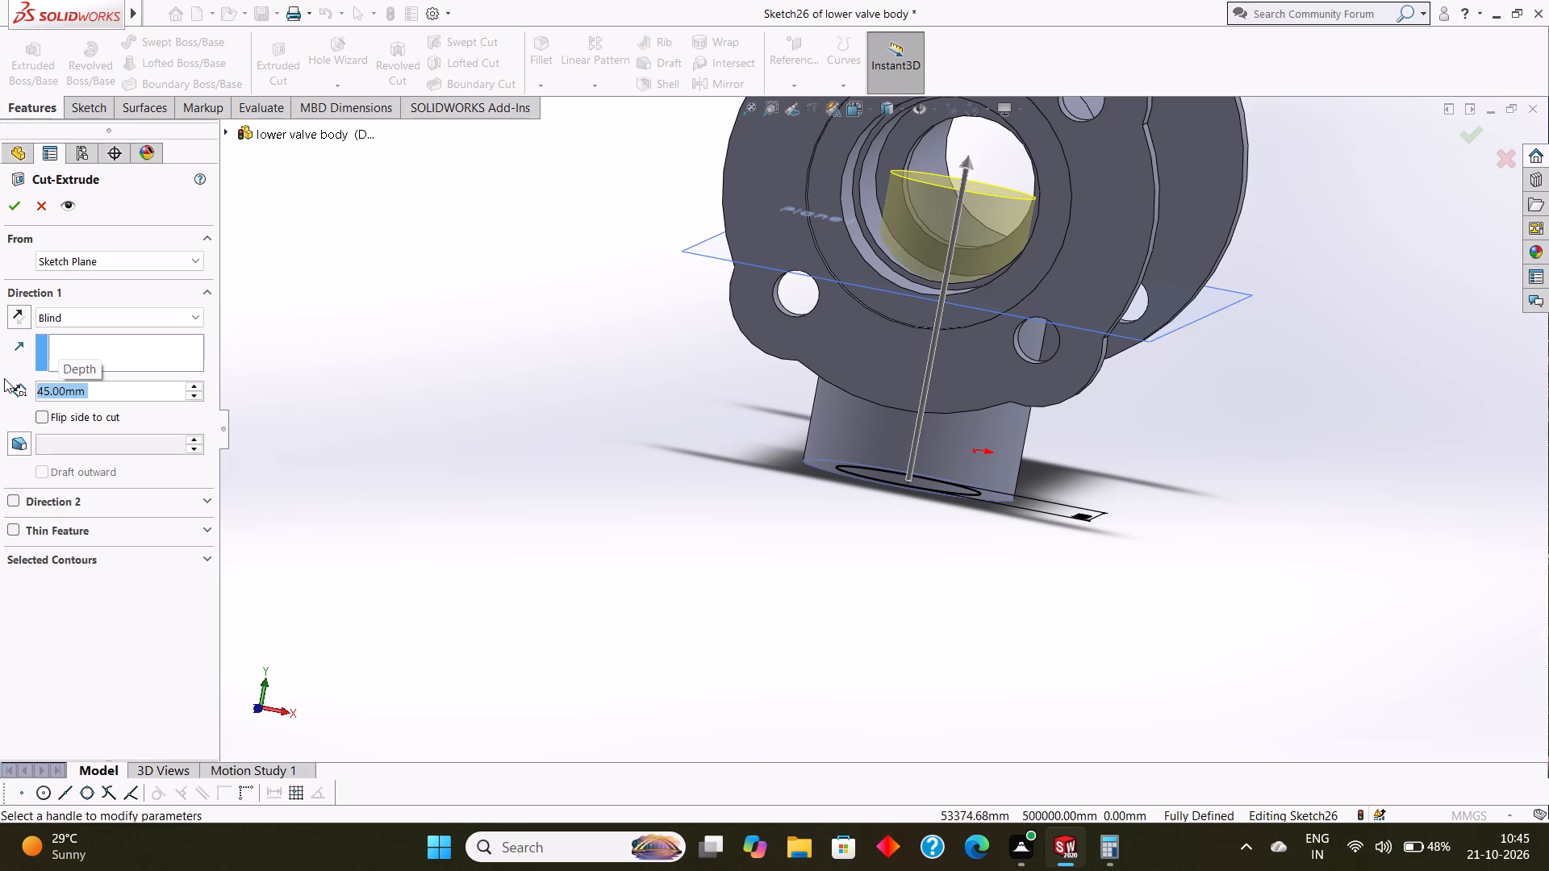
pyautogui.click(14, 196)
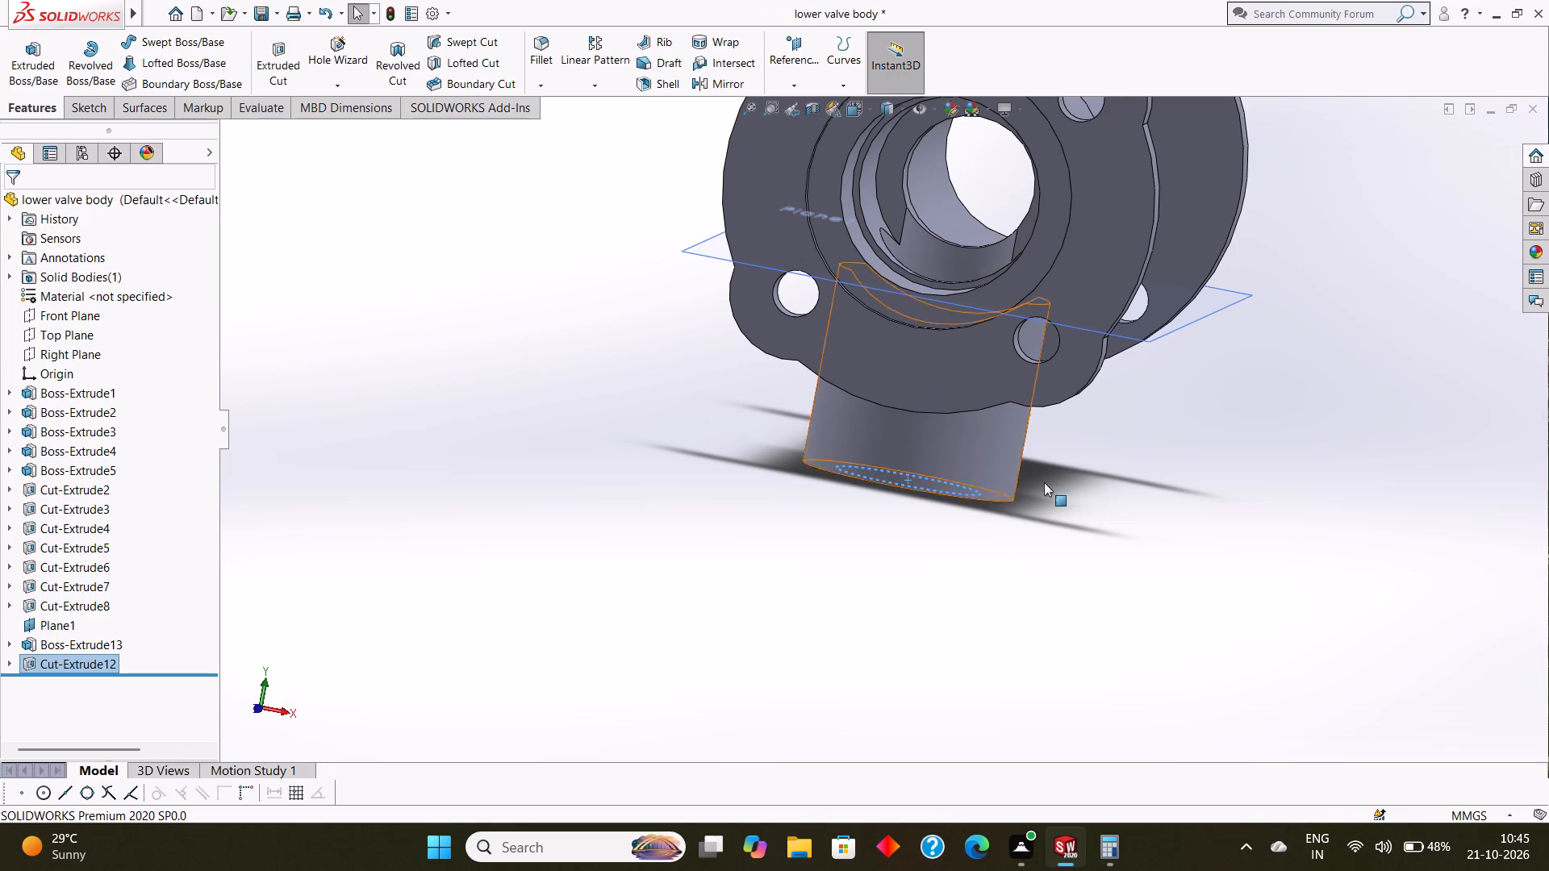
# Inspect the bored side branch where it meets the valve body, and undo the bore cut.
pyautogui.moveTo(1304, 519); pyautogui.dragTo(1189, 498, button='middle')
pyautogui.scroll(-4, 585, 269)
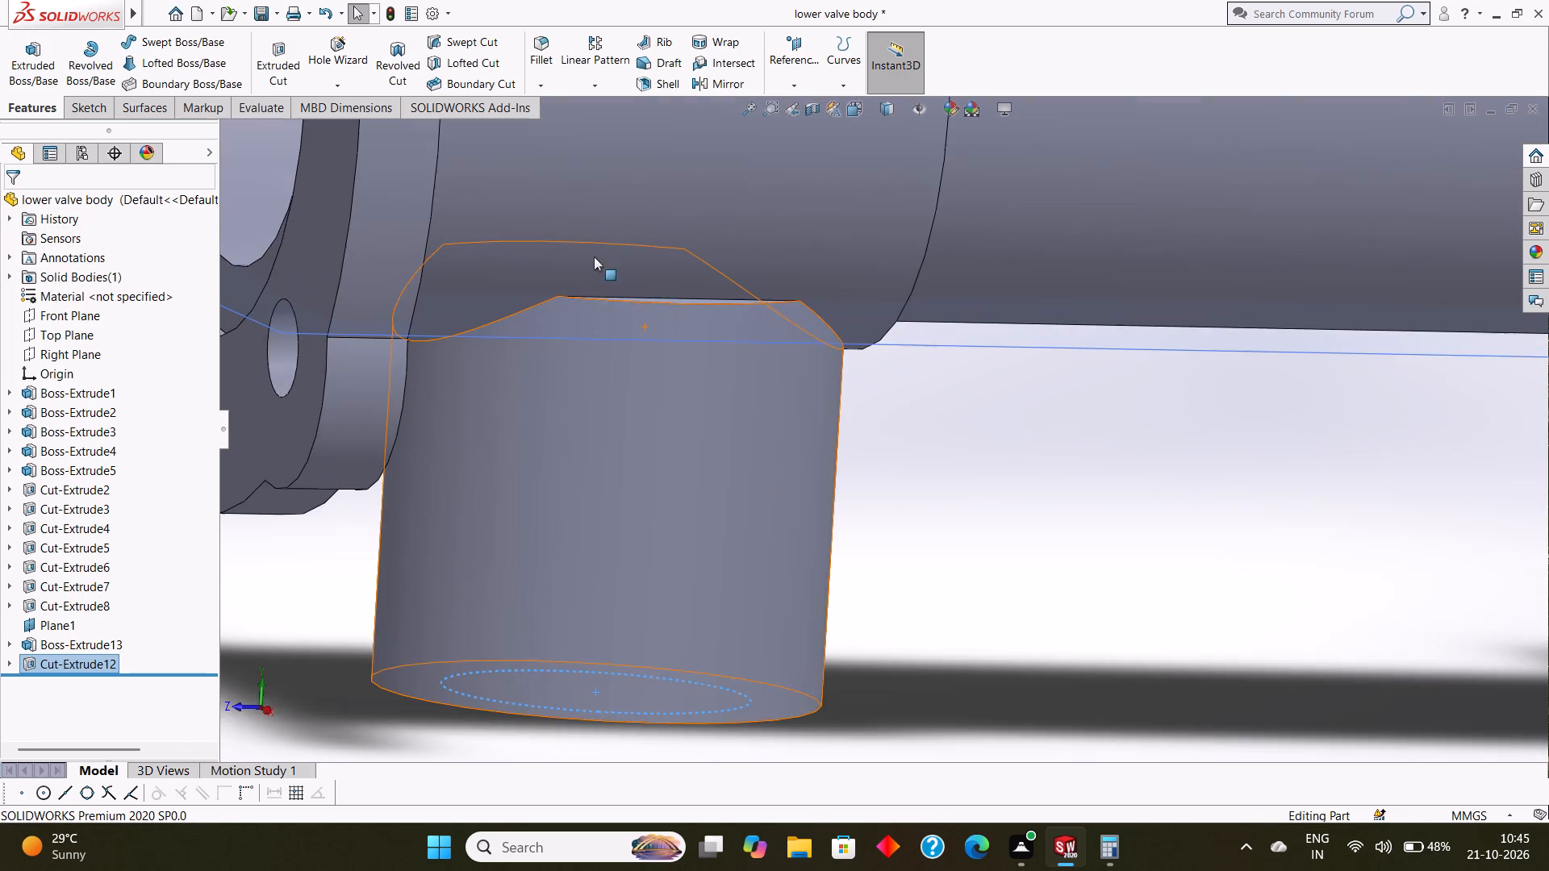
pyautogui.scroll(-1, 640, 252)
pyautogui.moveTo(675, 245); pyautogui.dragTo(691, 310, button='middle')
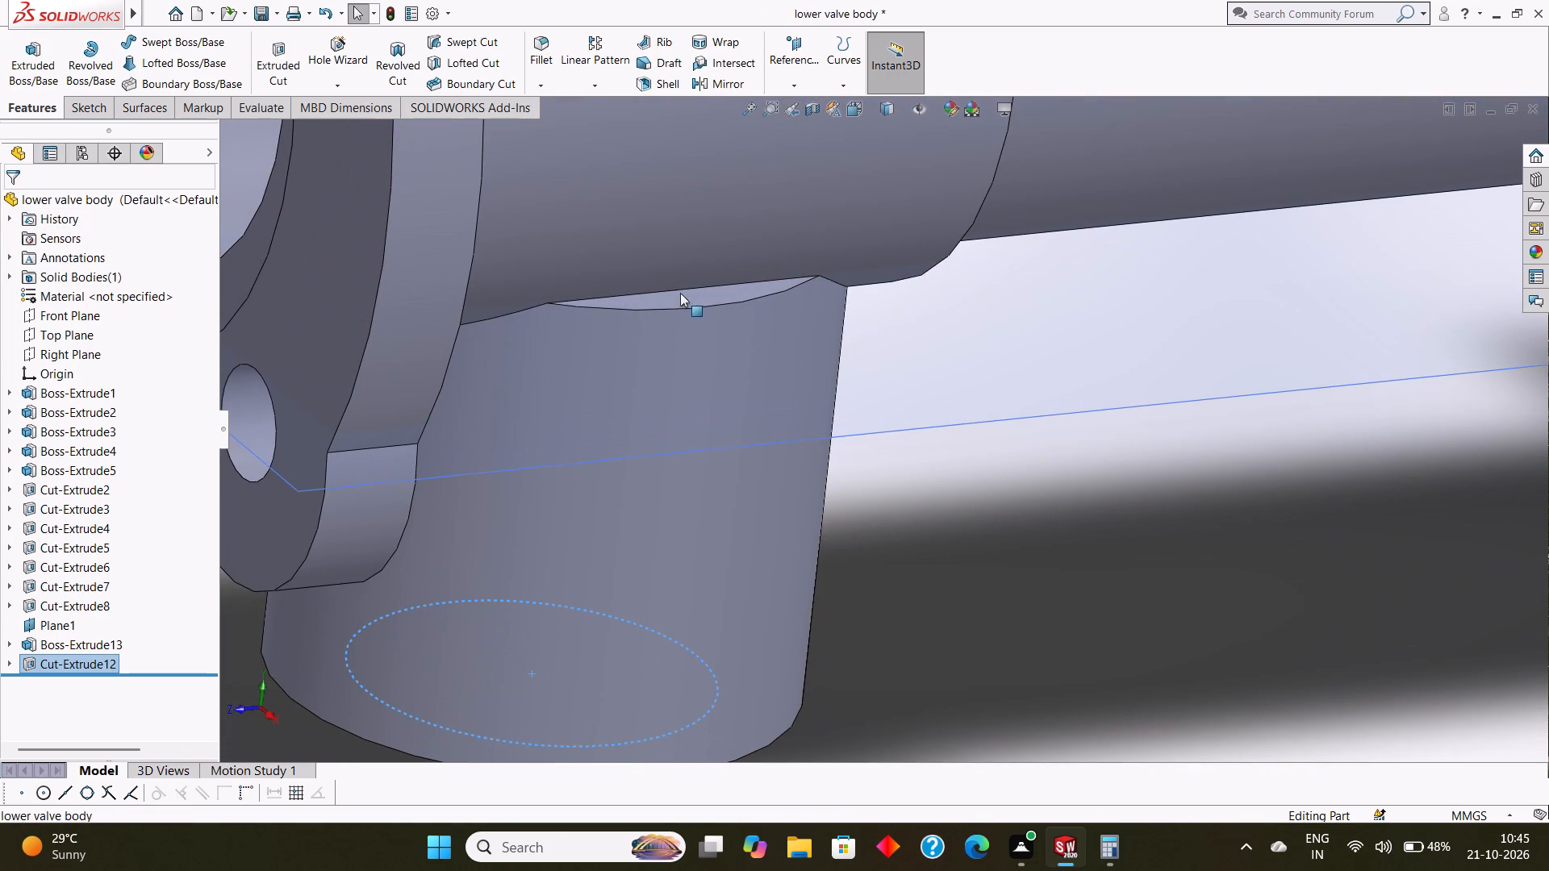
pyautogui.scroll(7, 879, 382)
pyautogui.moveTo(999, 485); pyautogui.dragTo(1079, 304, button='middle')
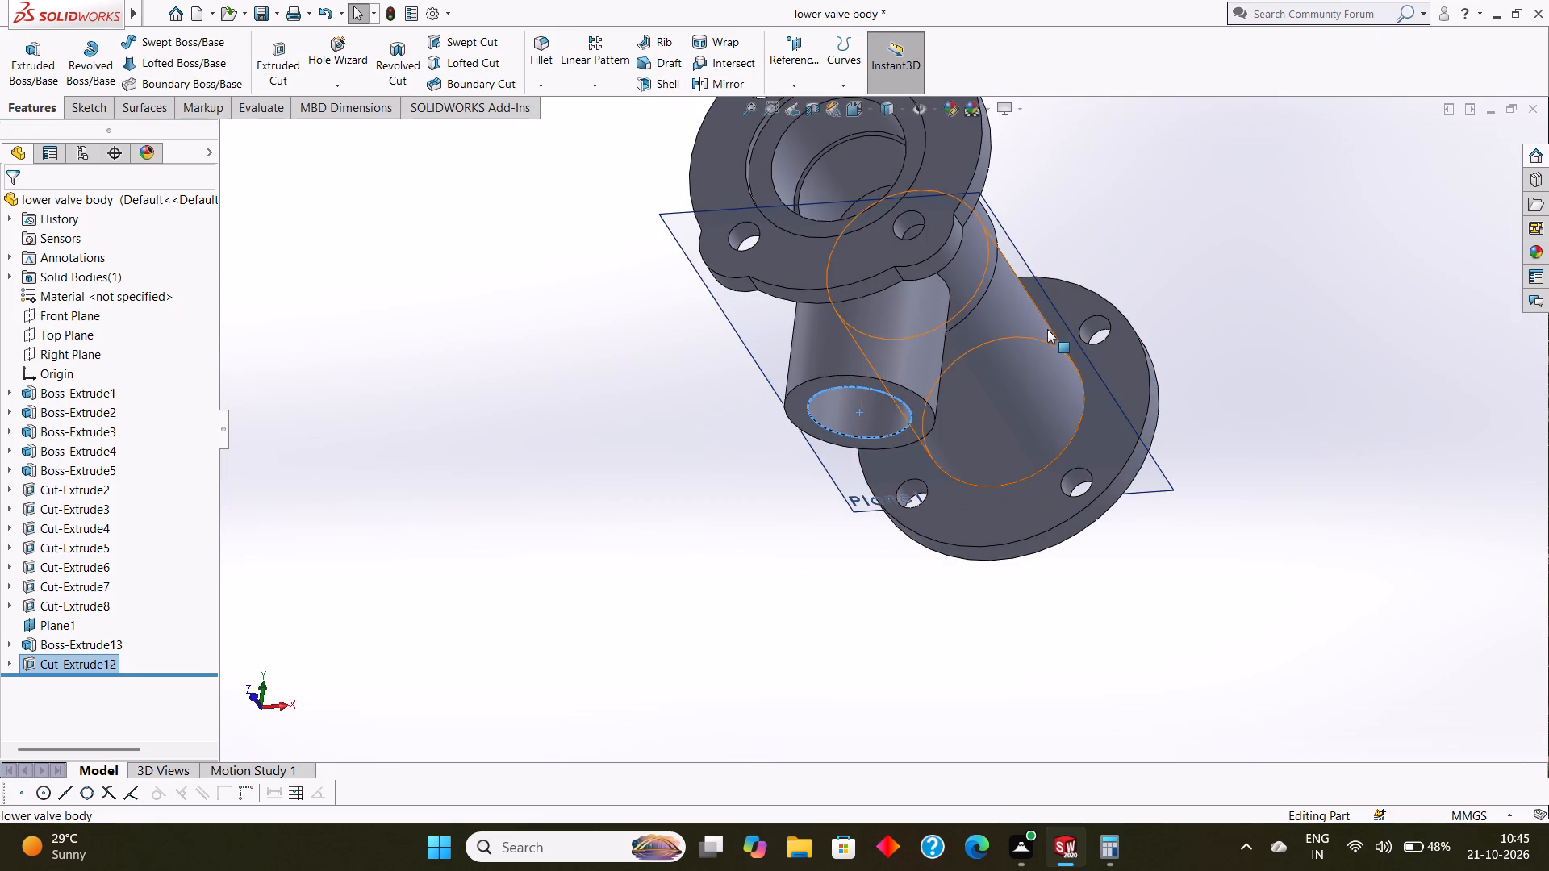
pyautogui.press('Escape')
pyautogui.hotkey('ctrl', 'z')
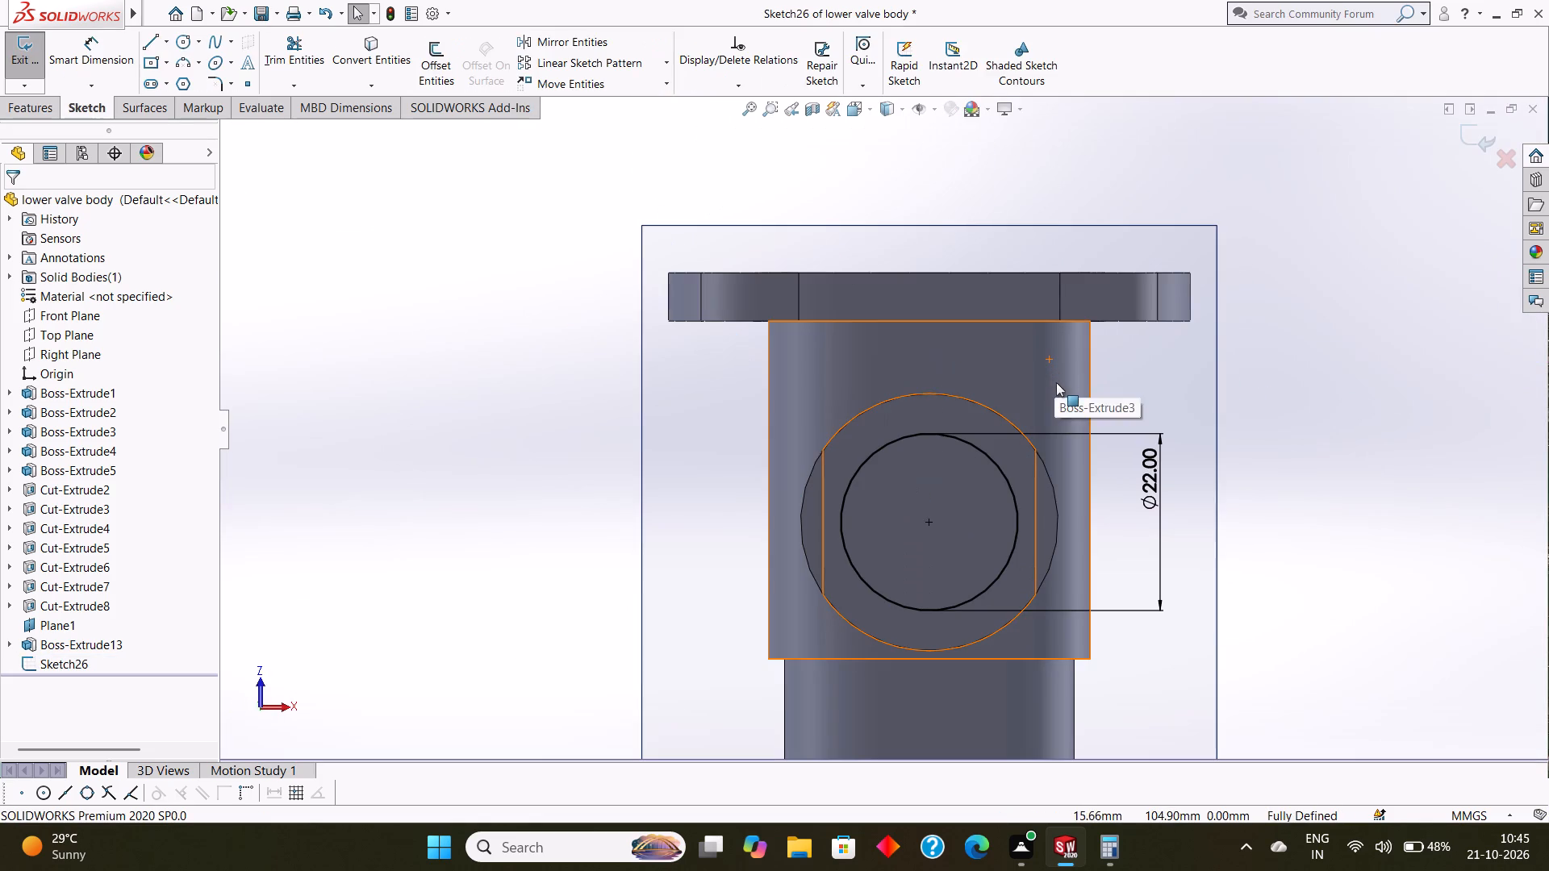
# Delete the 22 mm diameter dimension and its circle from the branch-end sketch, and exit the sketch.
pyautogui.scroll(2, 1058, 384)
pyautogui.rightClick(1071, 456)
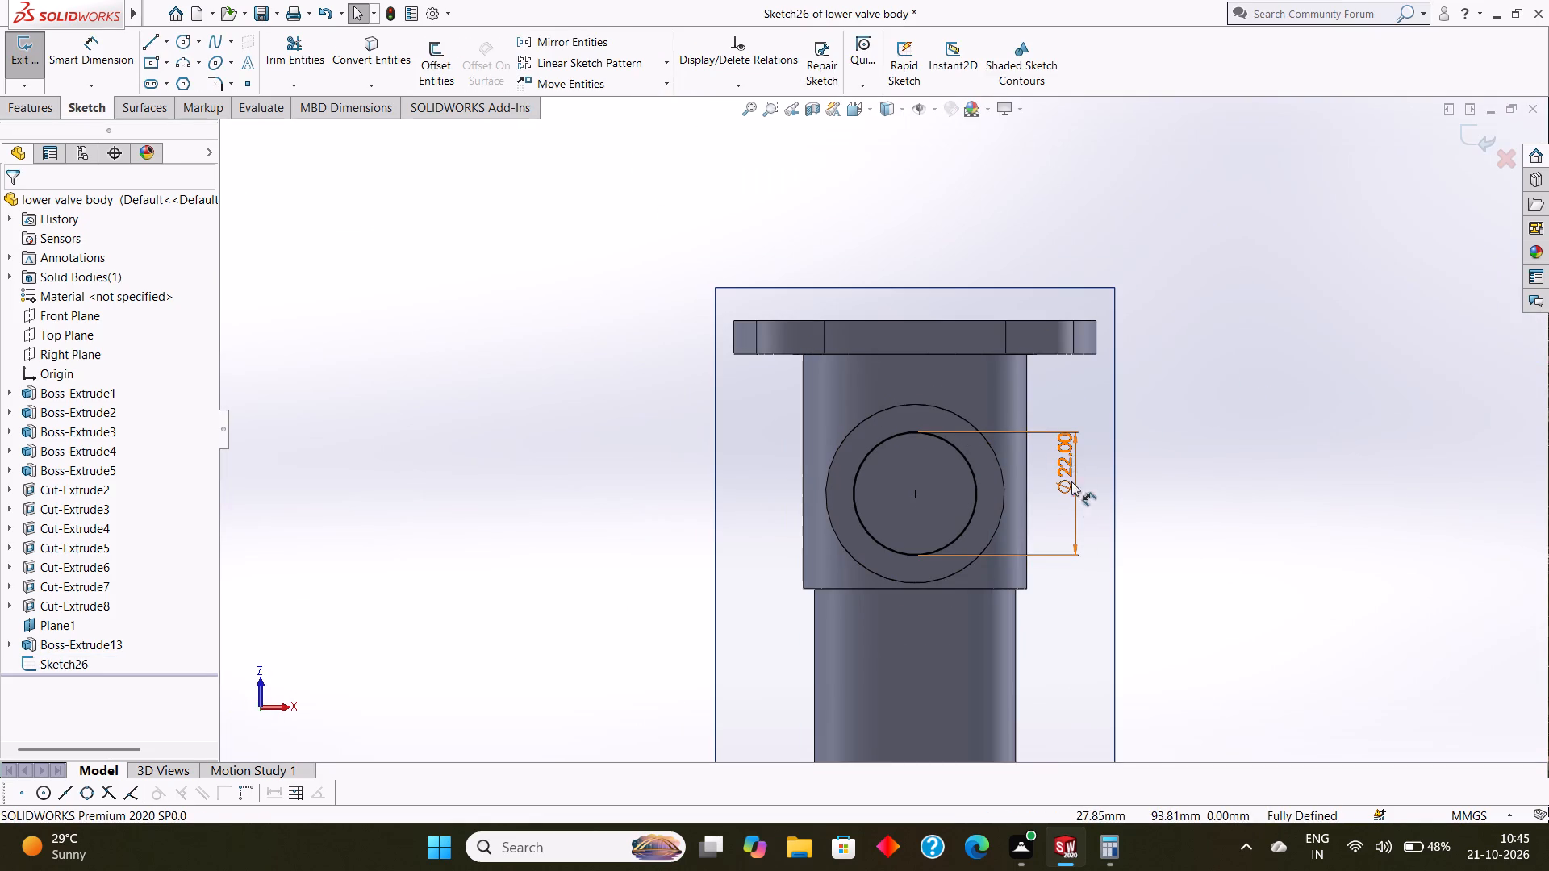
pyautogui.click(1112, 656)
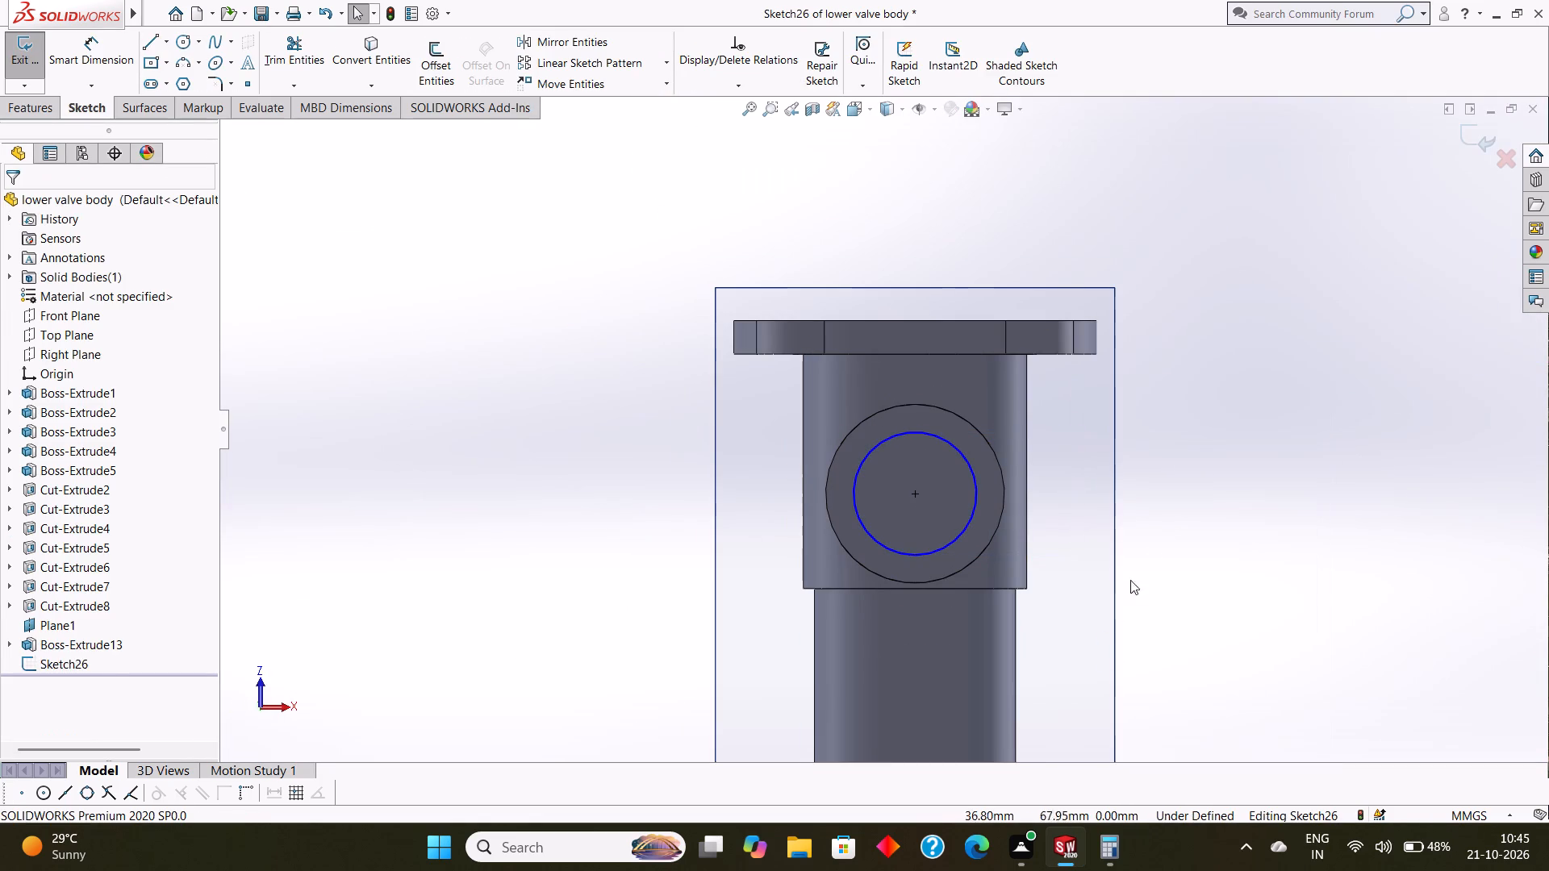
pyautogui.rightClick(924, 437)
pyautogui.click(1000, 671)
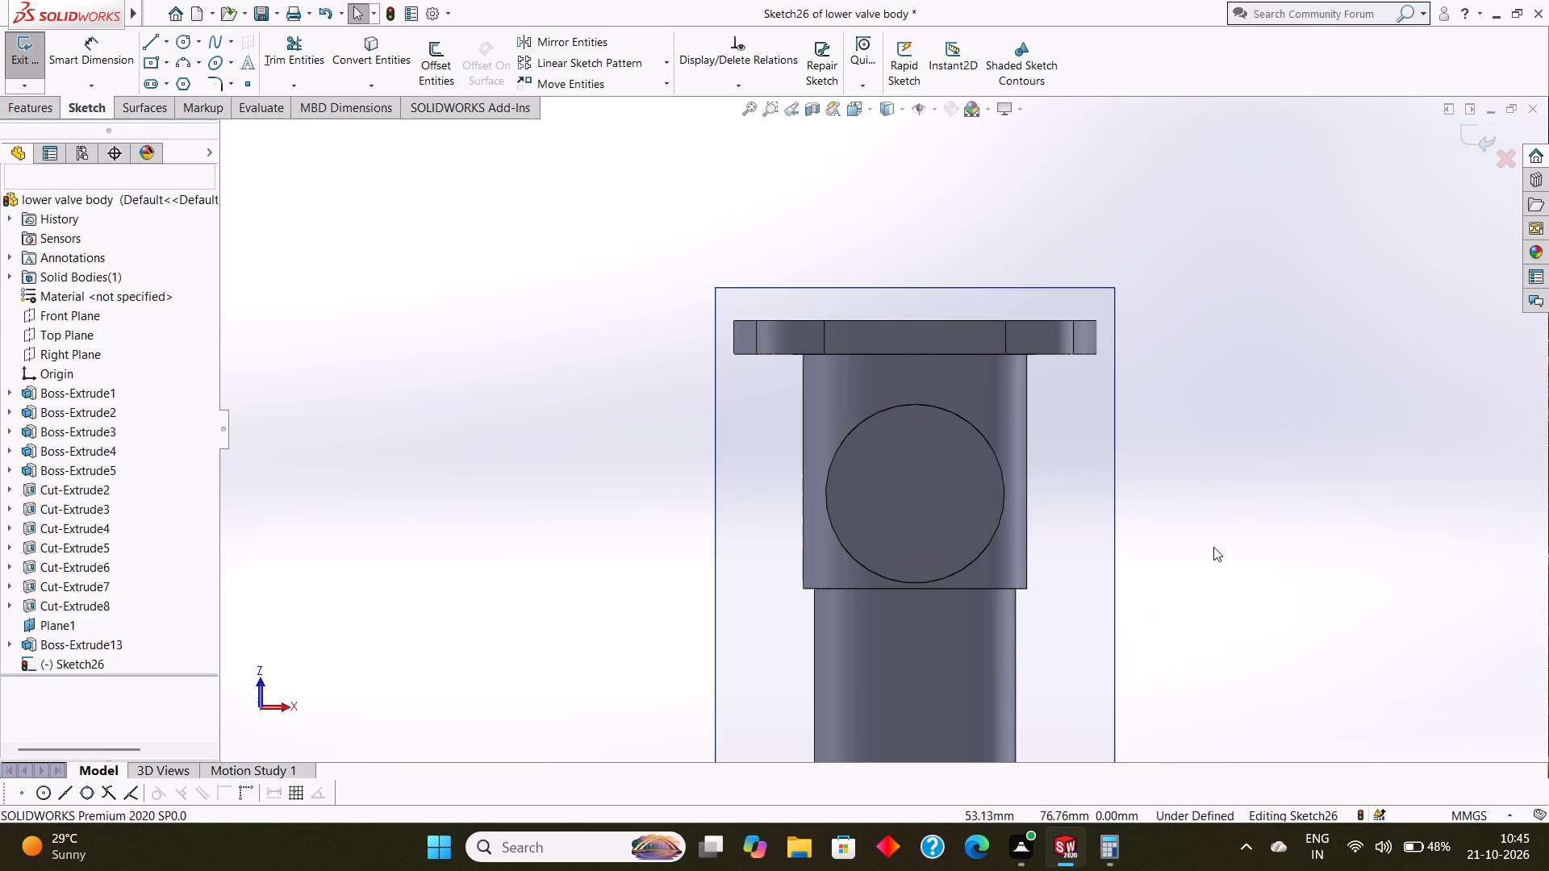
pyautogui.scroll(2, 1213, 544)
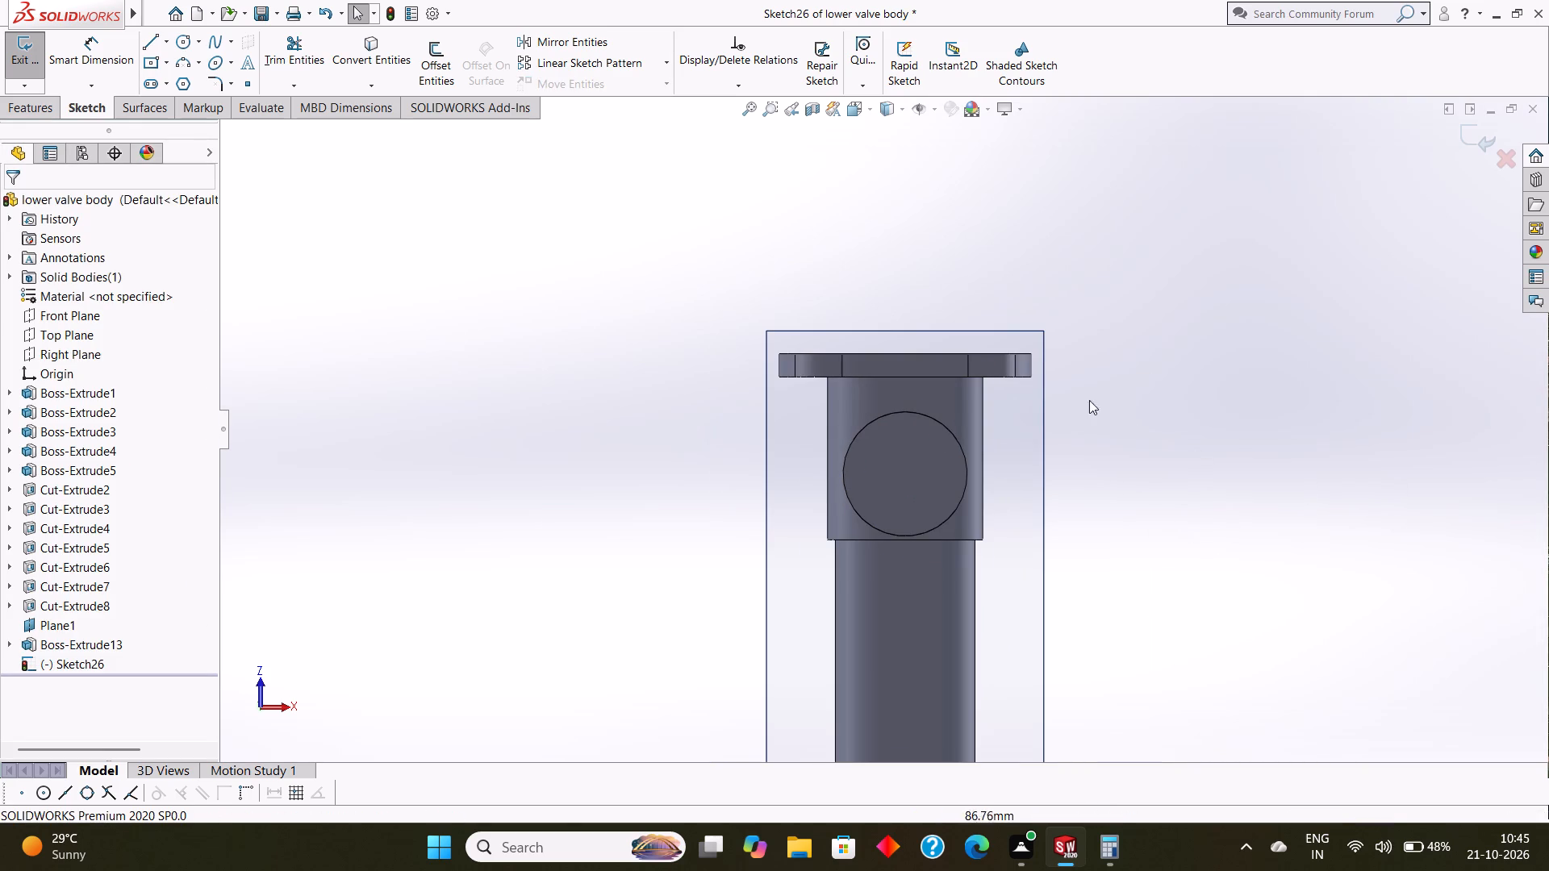
pyautogui.rightClick(1033, 337)
pyautogui.click(1026, 233)
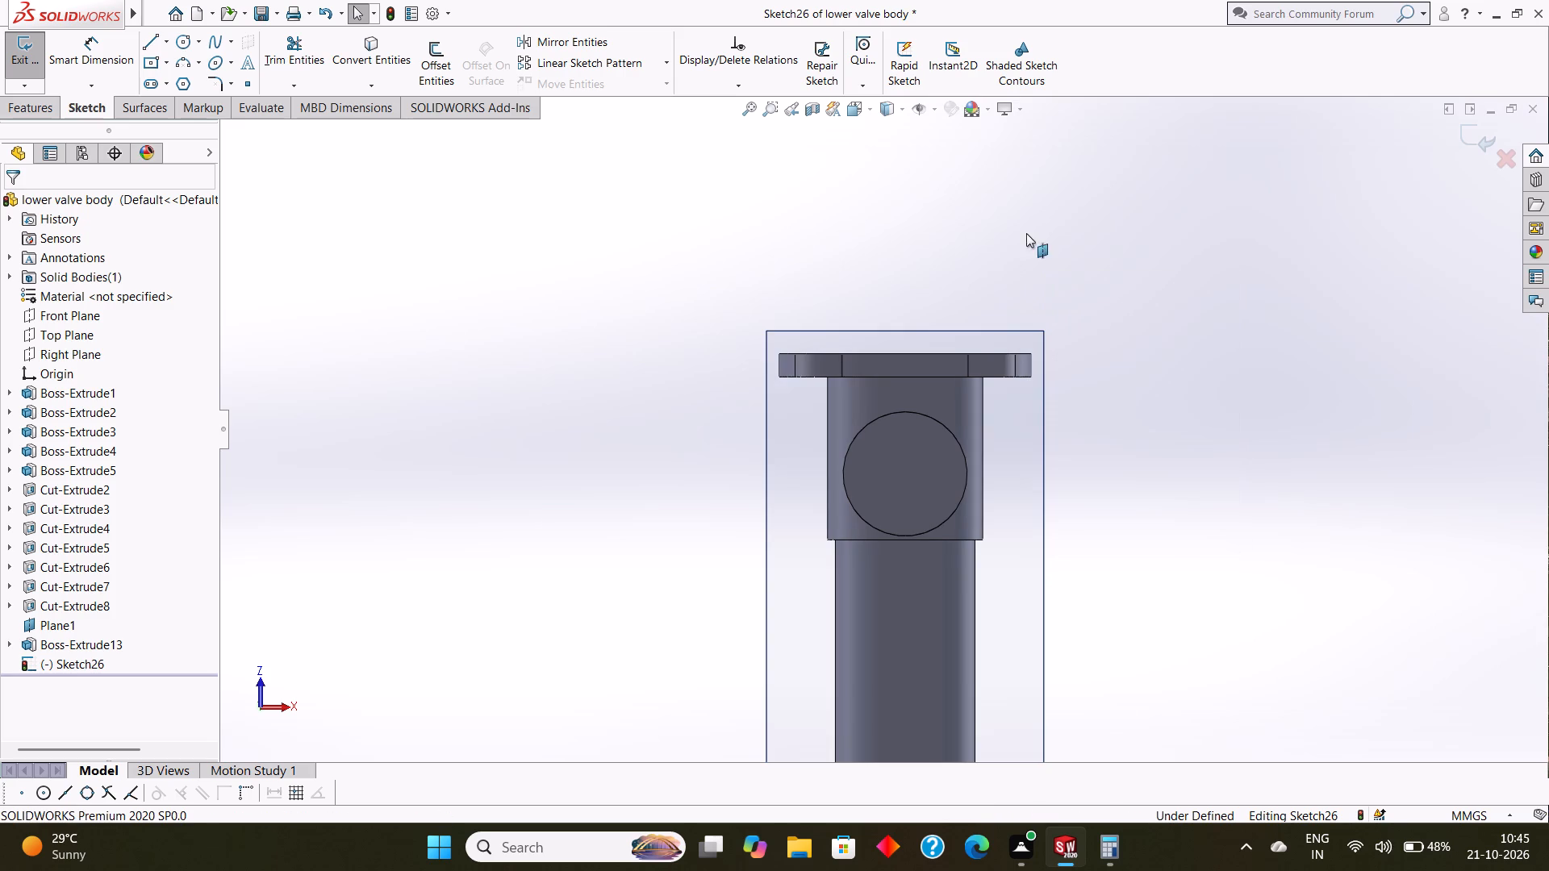
pyautogui.click(20, 58)
# Hide the reference plane Plane1.
pyautogui.moveTo(1131, 414); pyautogui.dragTo(1127, 461, button='middle')
pyautogui.scroll(1, 1127, 461)
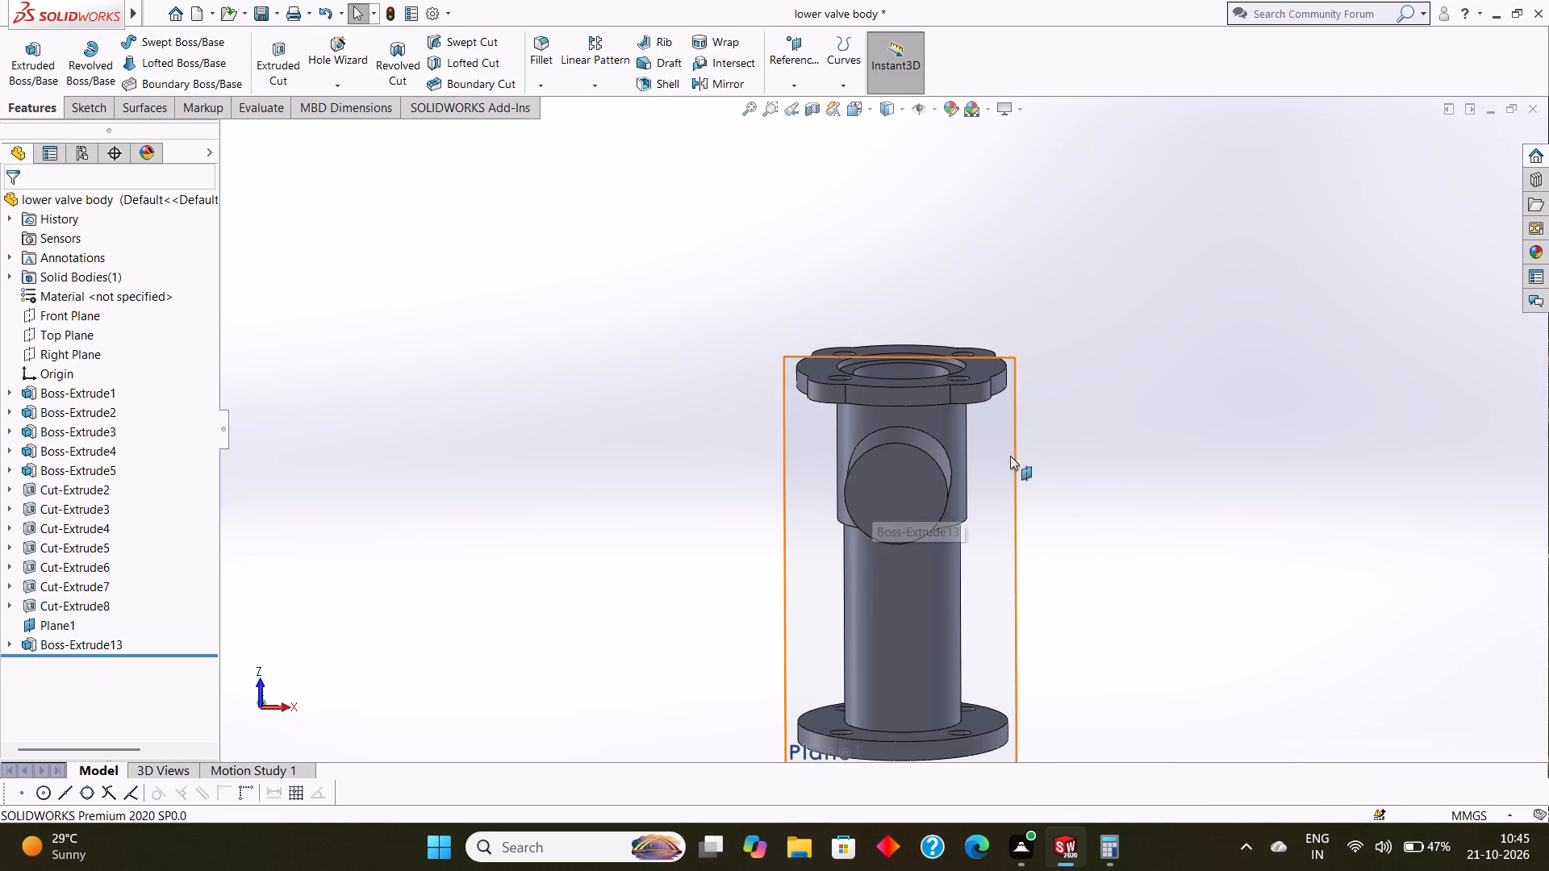
pyautogui.rightClick(997, 444)
pyautogui.click(1059, 420)
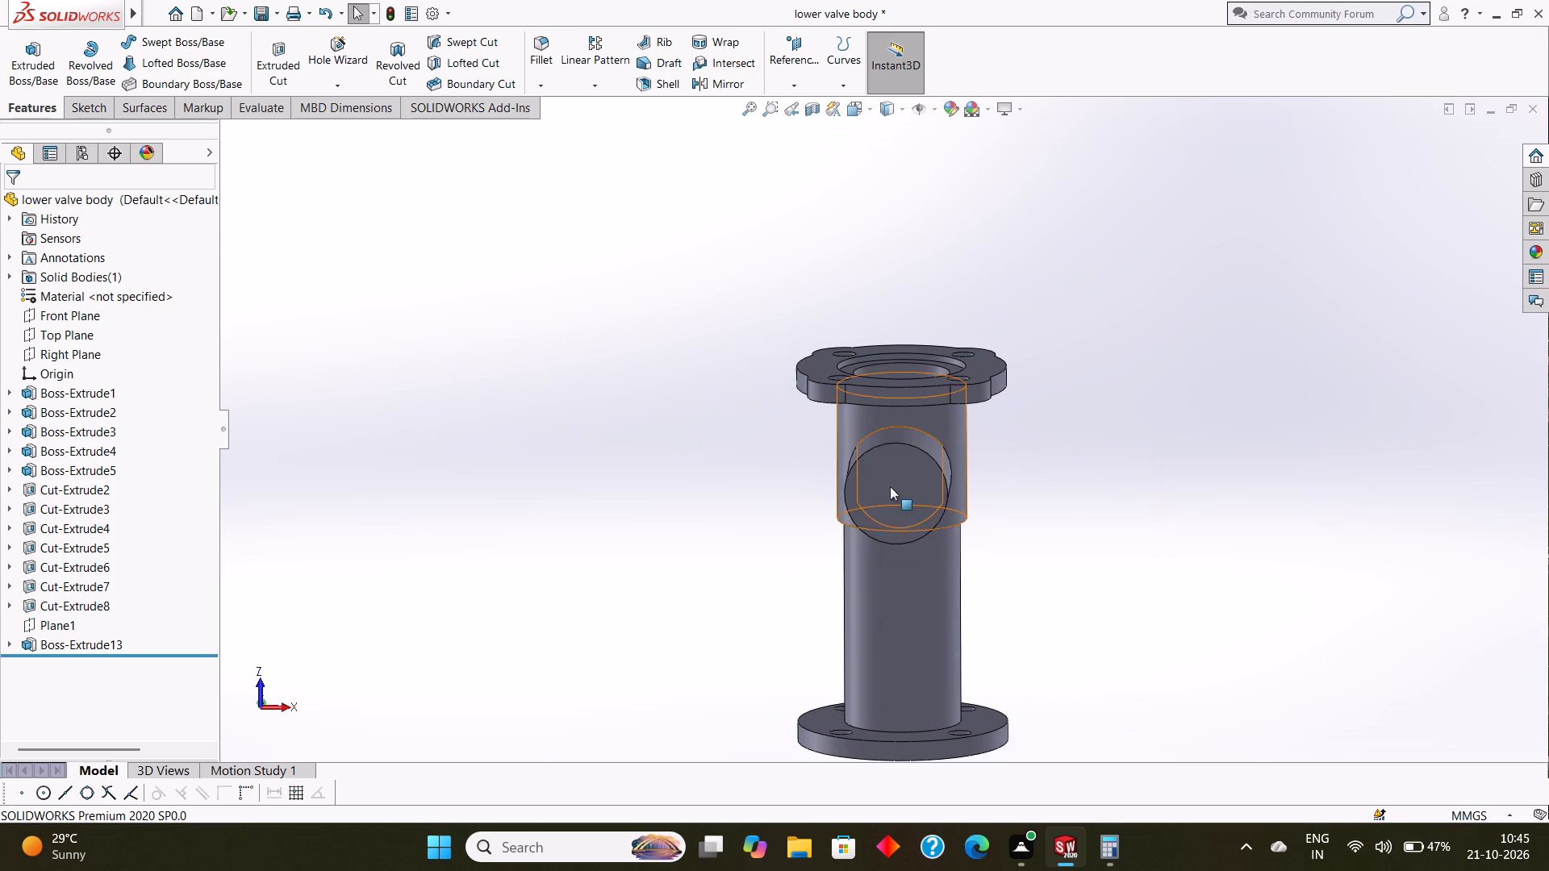
# In a new sketch on the side branch's flat end face, draw a concentric circle and dimension its diameter to 40 mm.
pyautogui.click(895, 482)
pyautogui.click(965, 440)
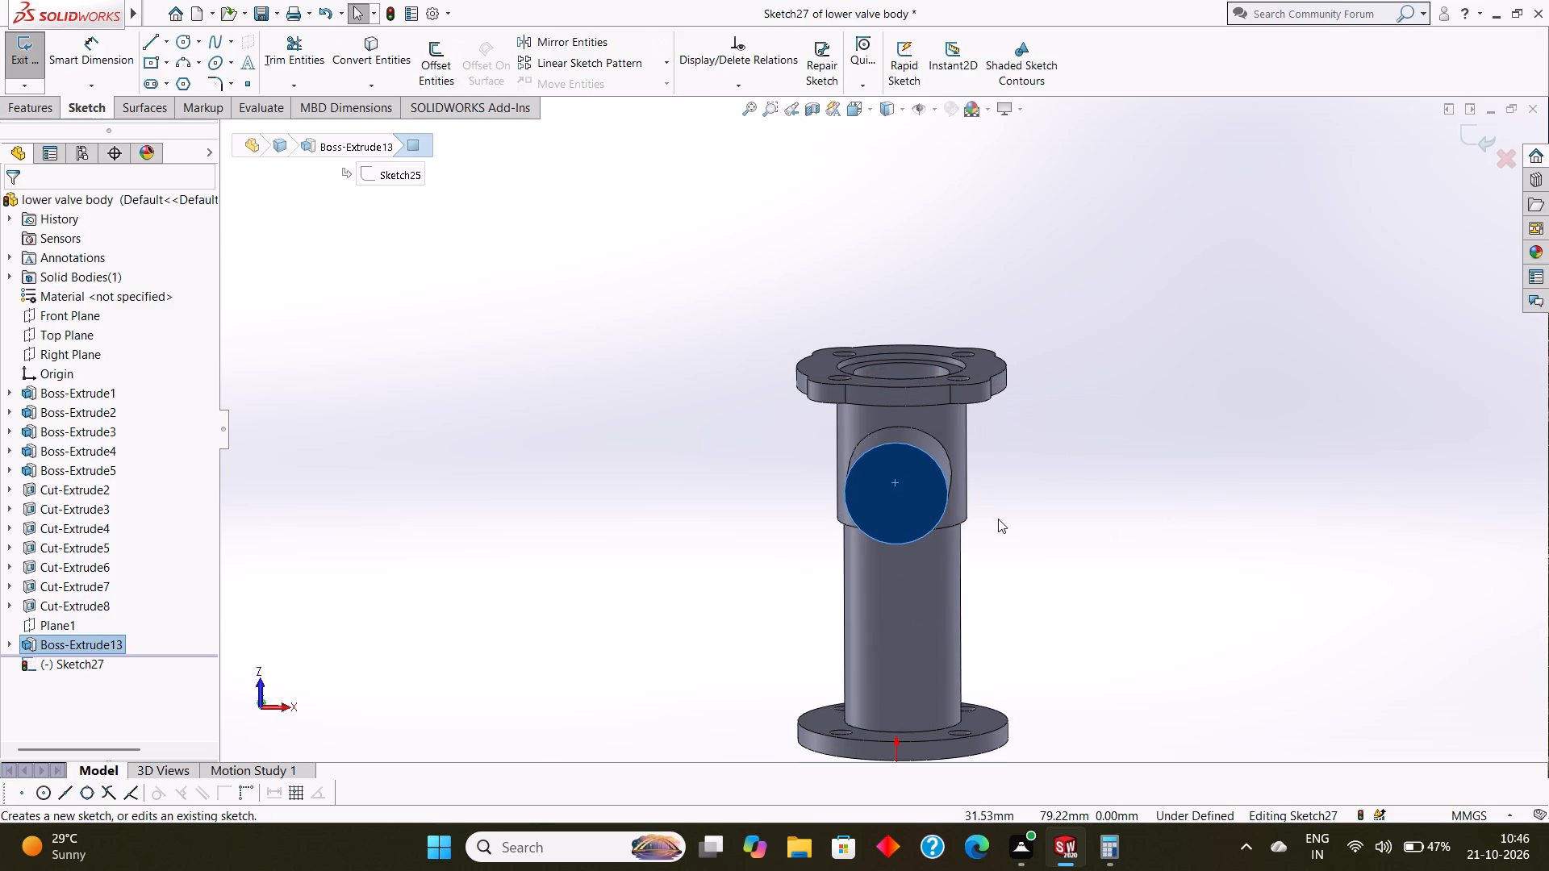
pyautogui.hotkey('ctrl', '8')
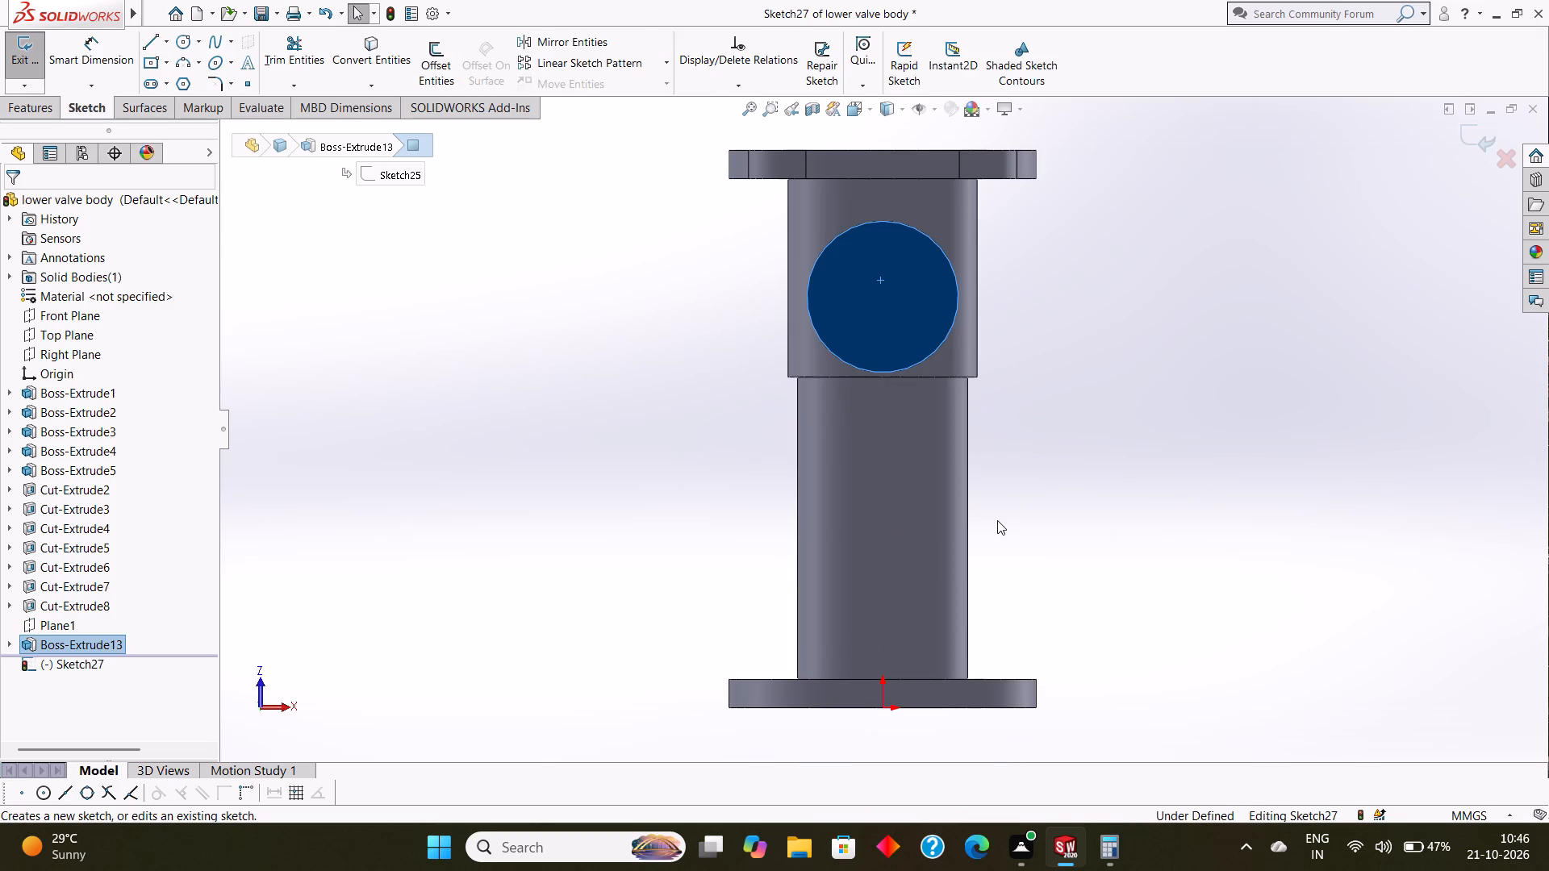
pyautogui.press('Escape')
pyautogui.click(184, 35)
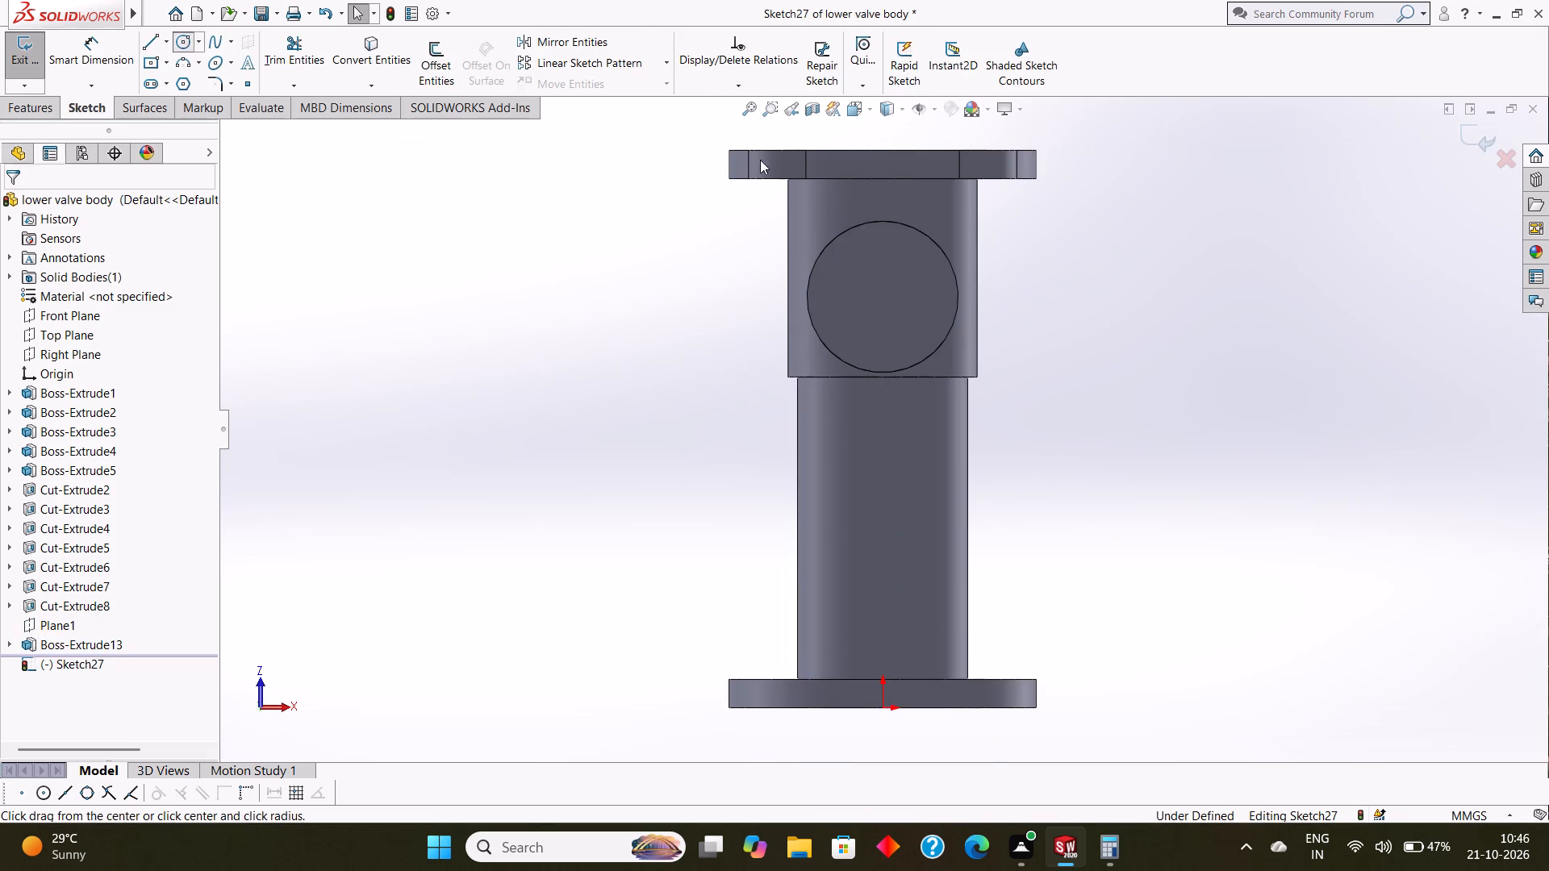
pyautogui.click(883, 297)
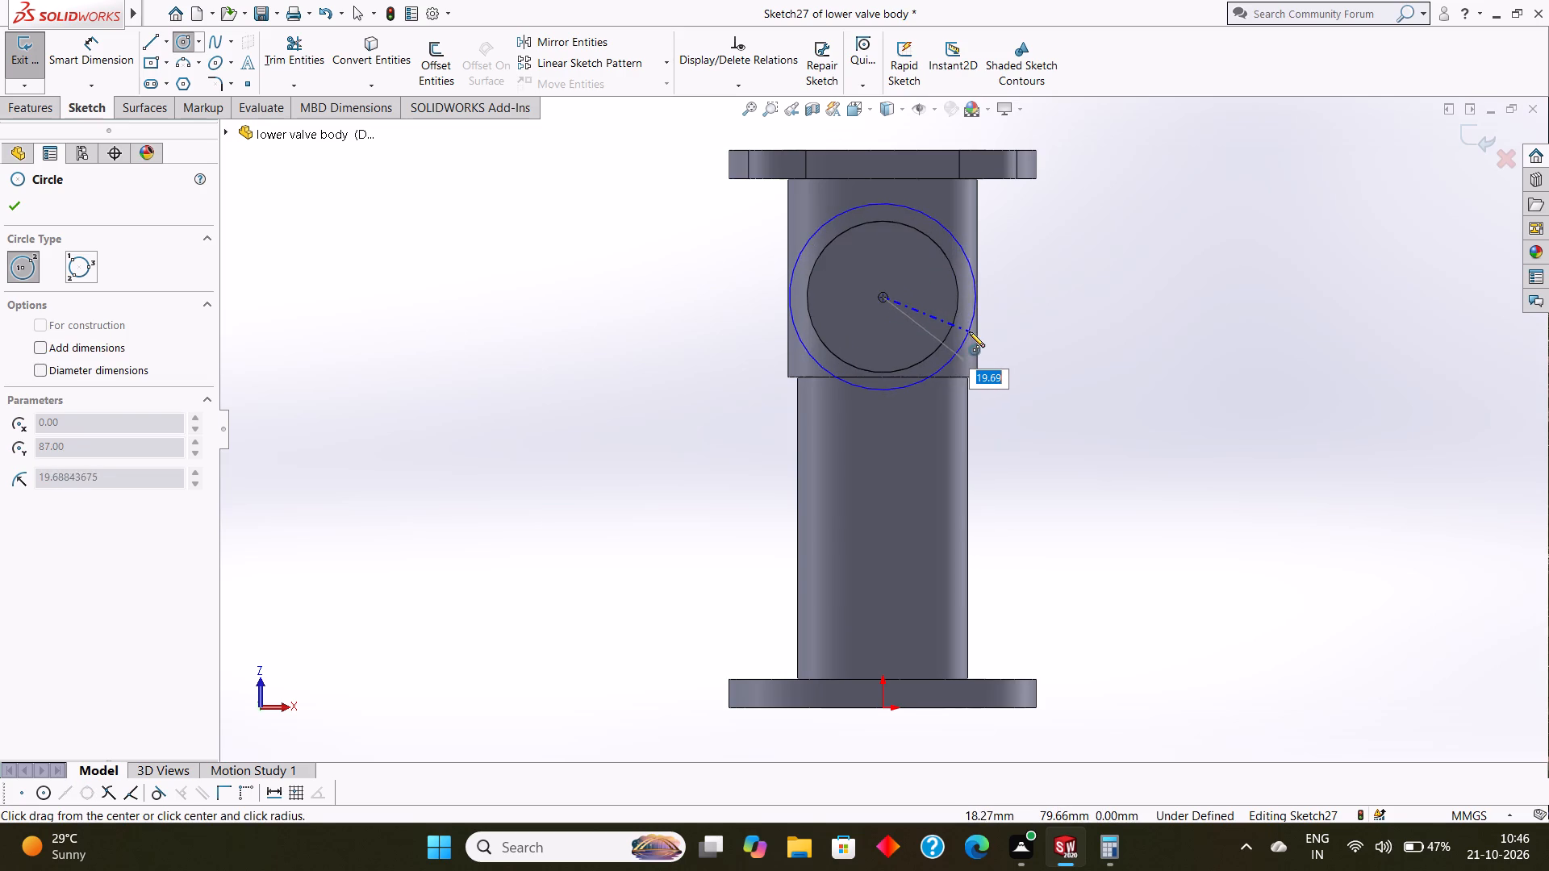
pyautogui.click(979, 347)
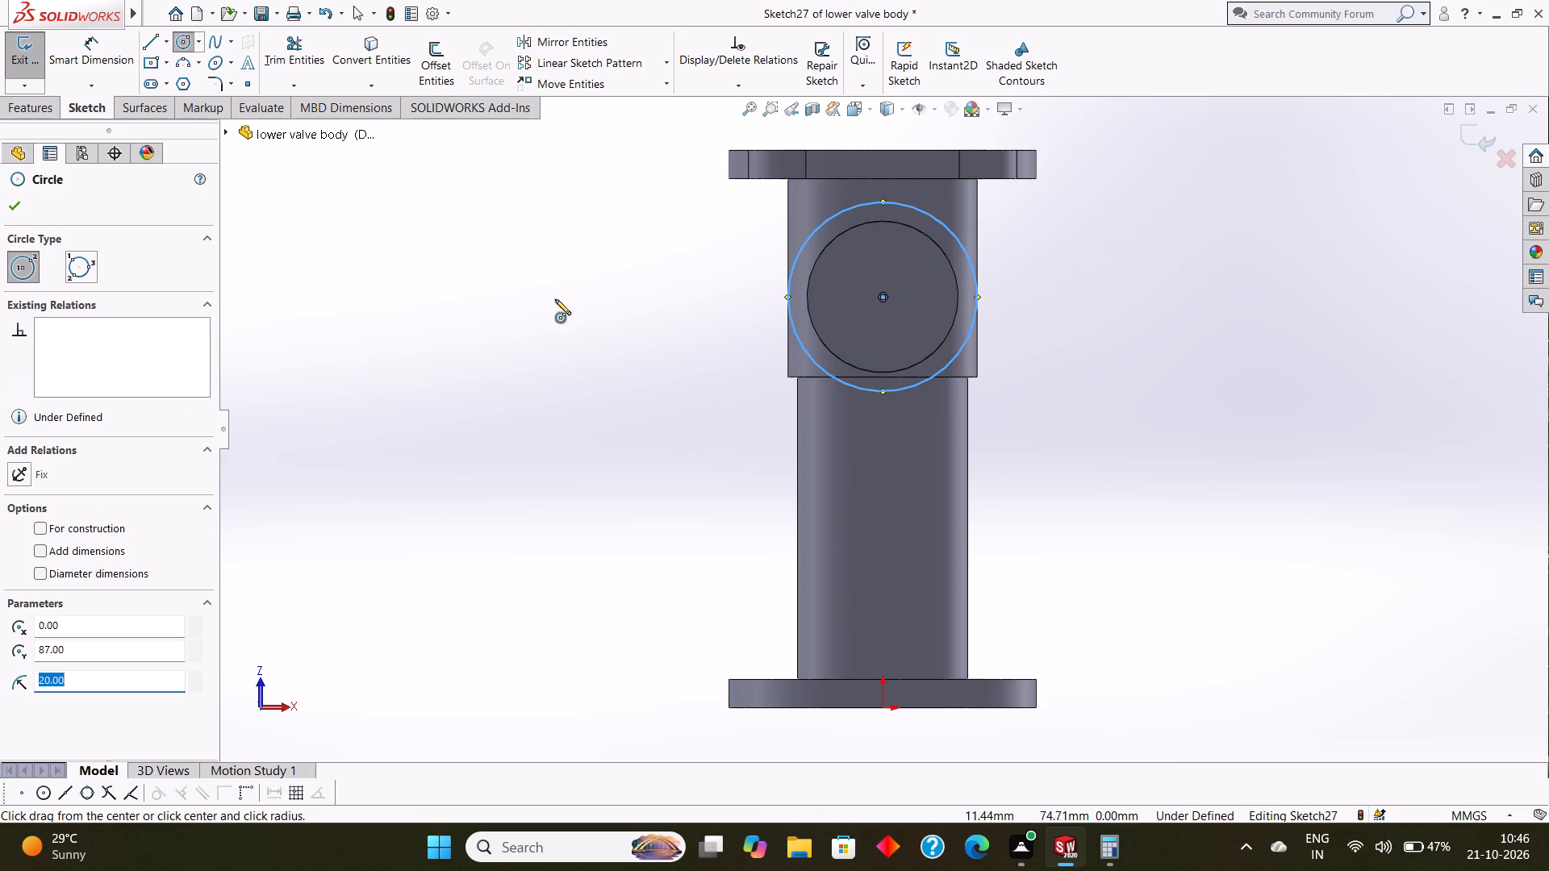
pyautogui.click(16, 199)
pyautogui.click(89, 37)
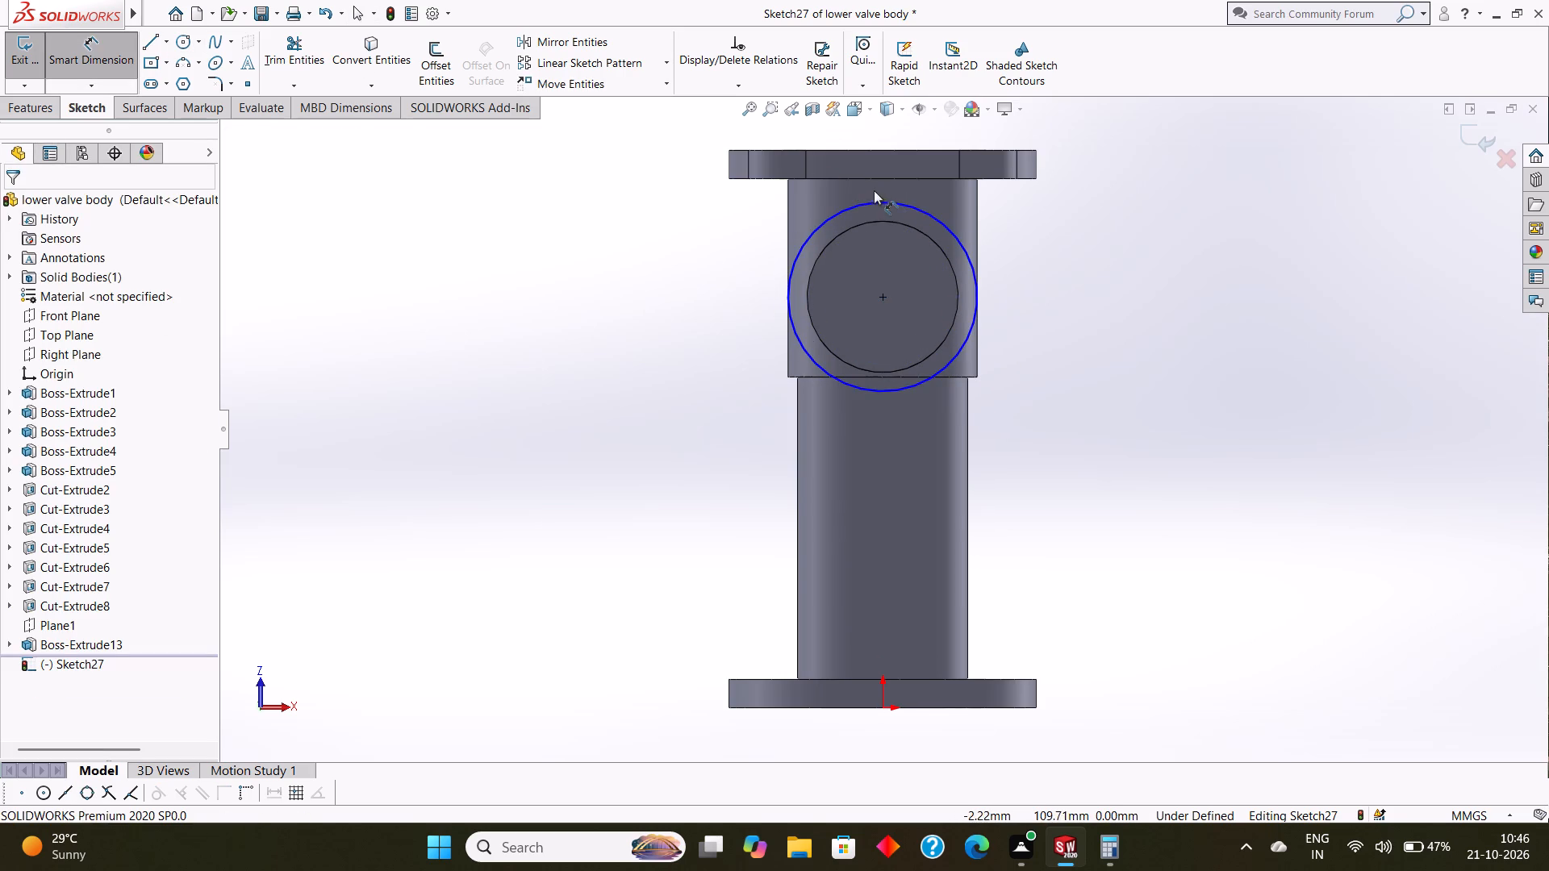
pyautogui.click(887, 199)
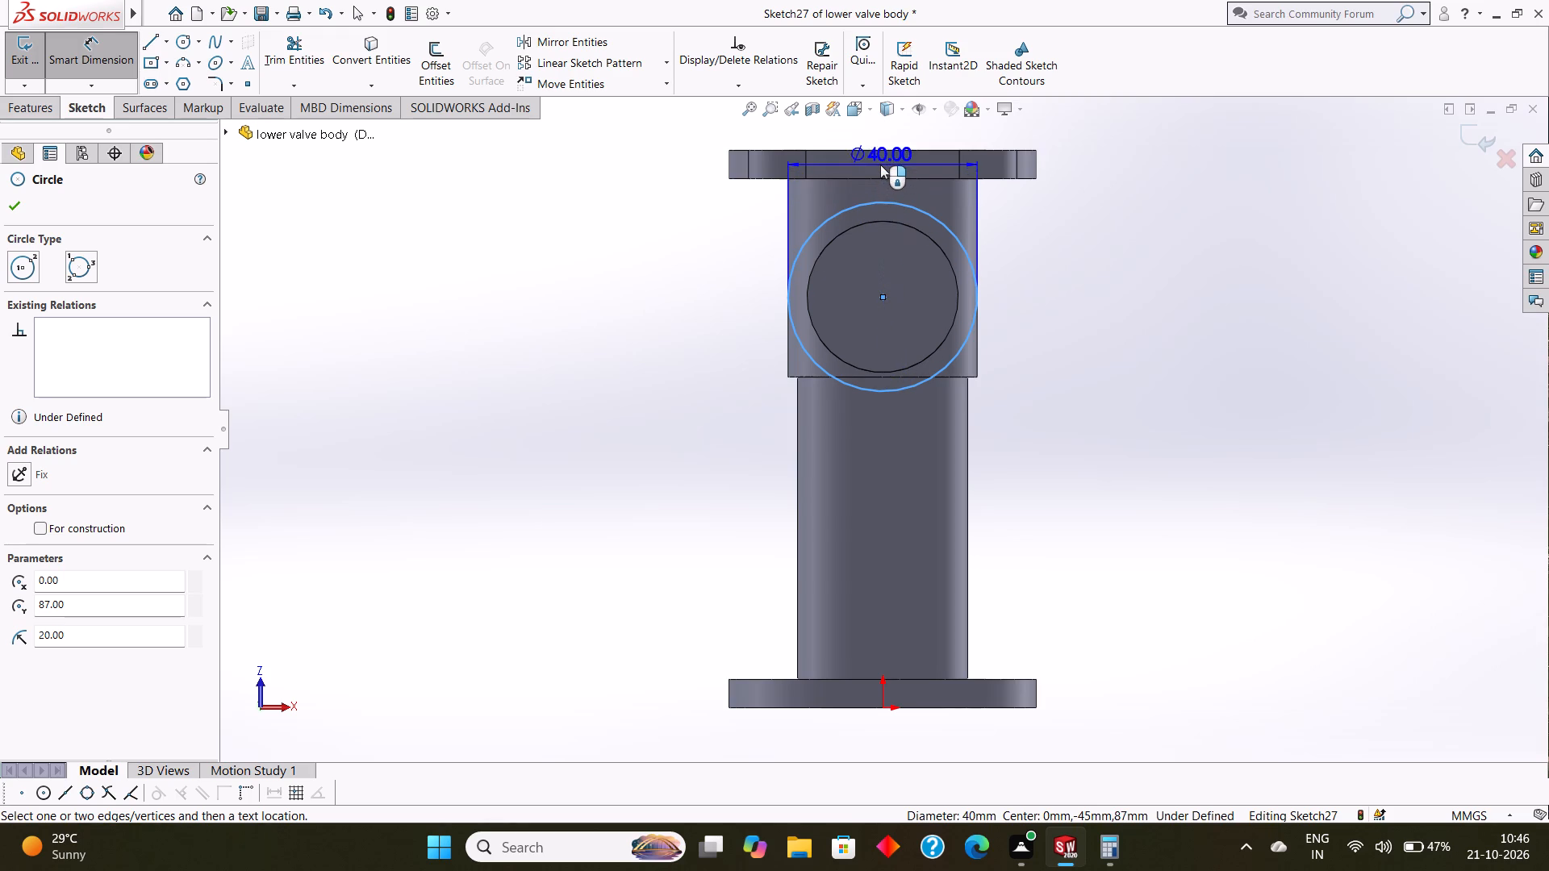
pyautogui.click(880, 165)
pyautogui.click(810, 149)
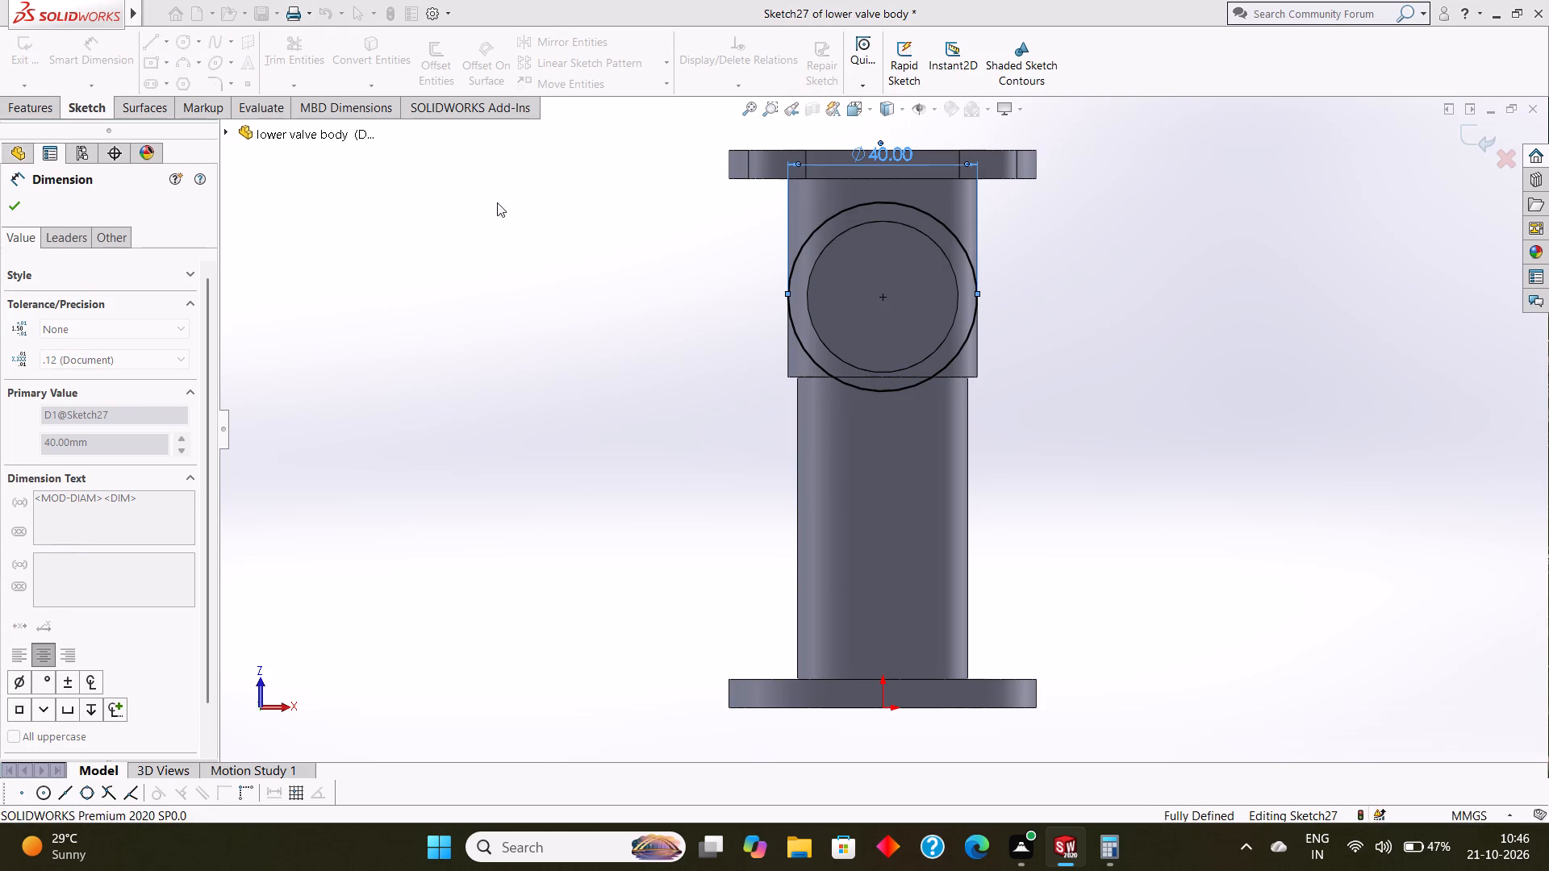
pyautogui.click(11, 203)
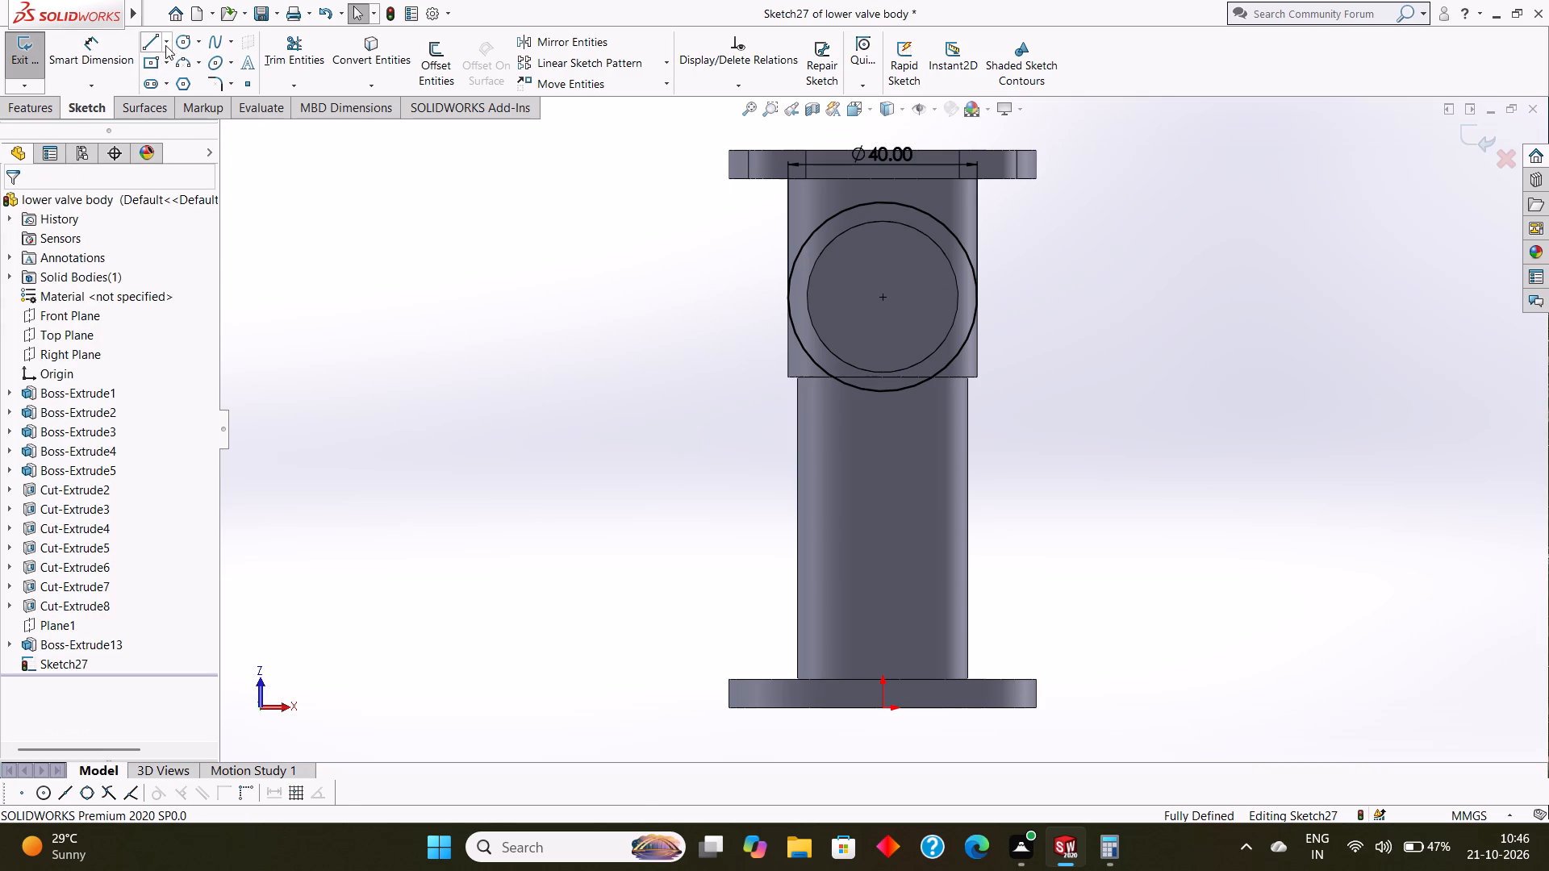
# Draw two horizontal centerlines, each 26 mm long, from the 40 mm circle's centre outward to opposite sides.
pyautogui.click(165, 45)
pyautogui.click(183, 81)
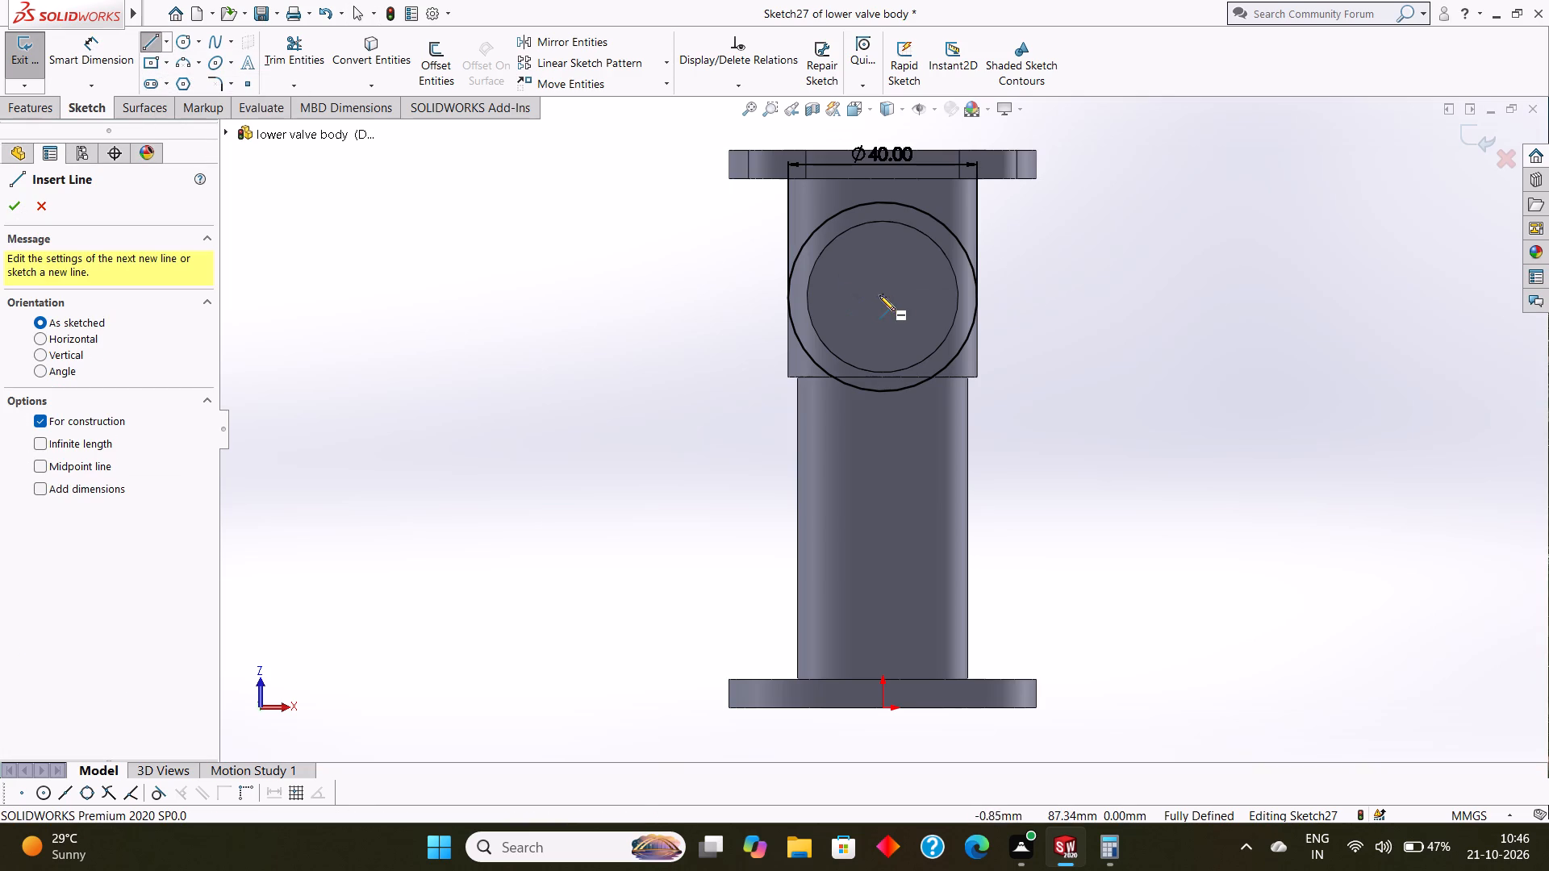
pyautogui.click(881, 295)
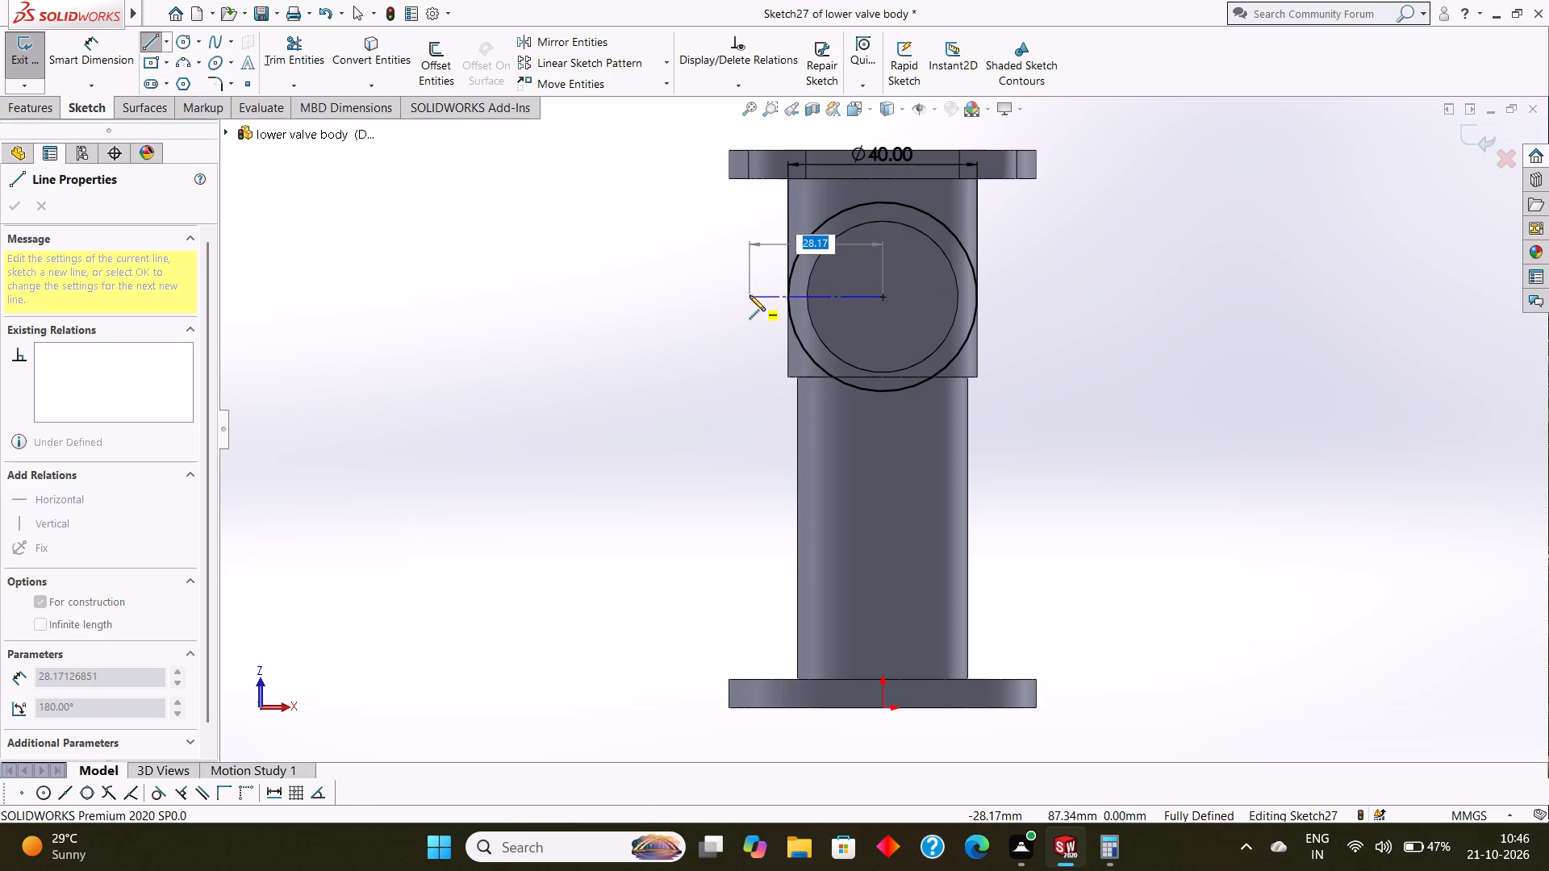
pyautogui.write('26')
pyautogui.press('Return')
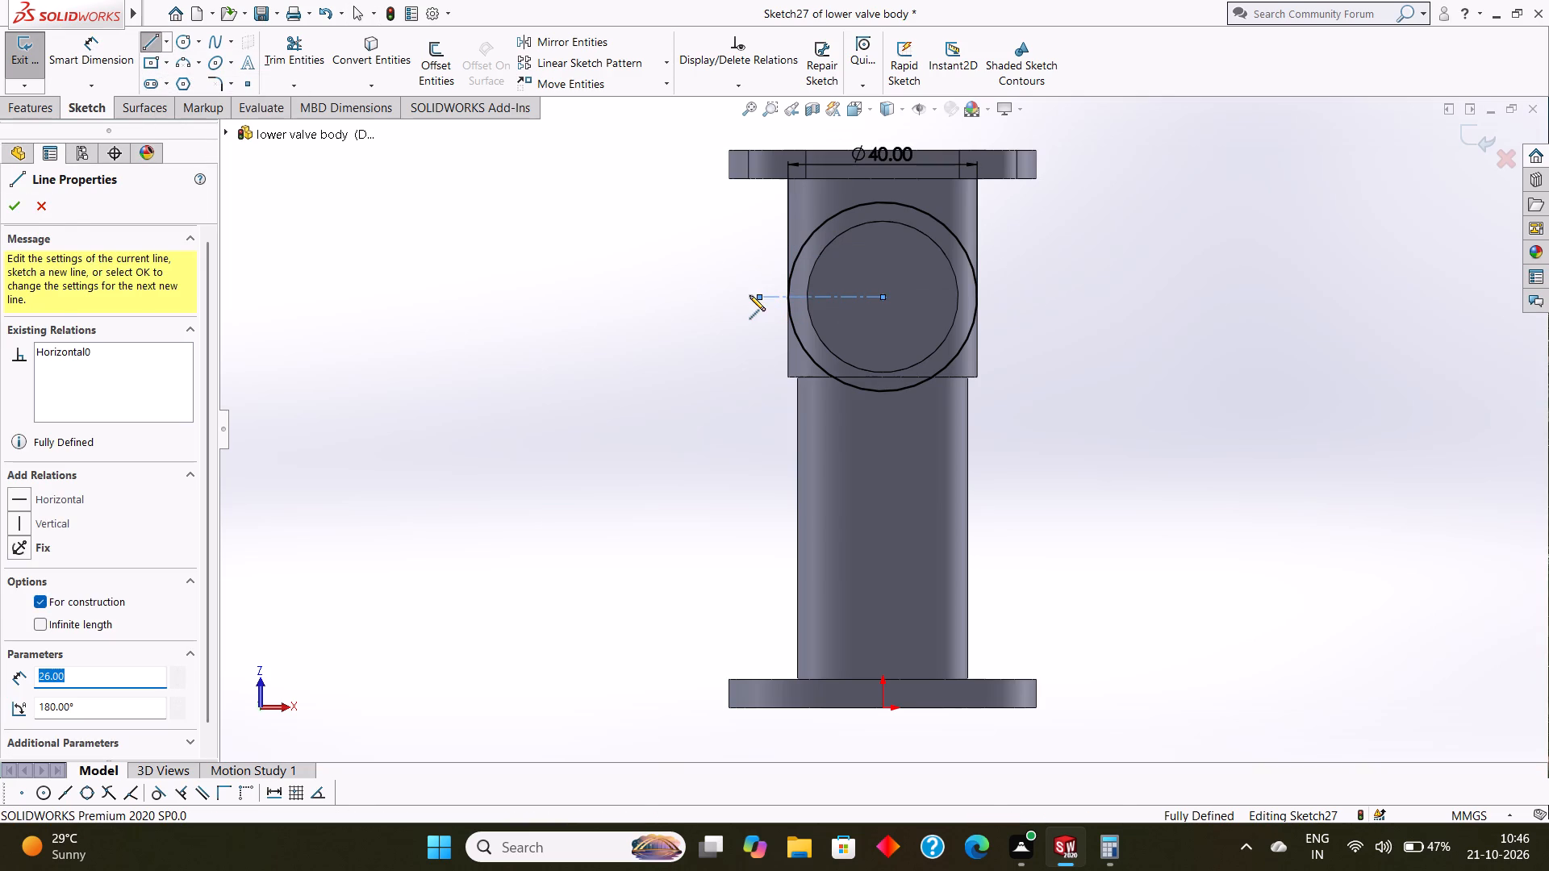
pyautogui.press('Escape')
pyautogui.press('Return')
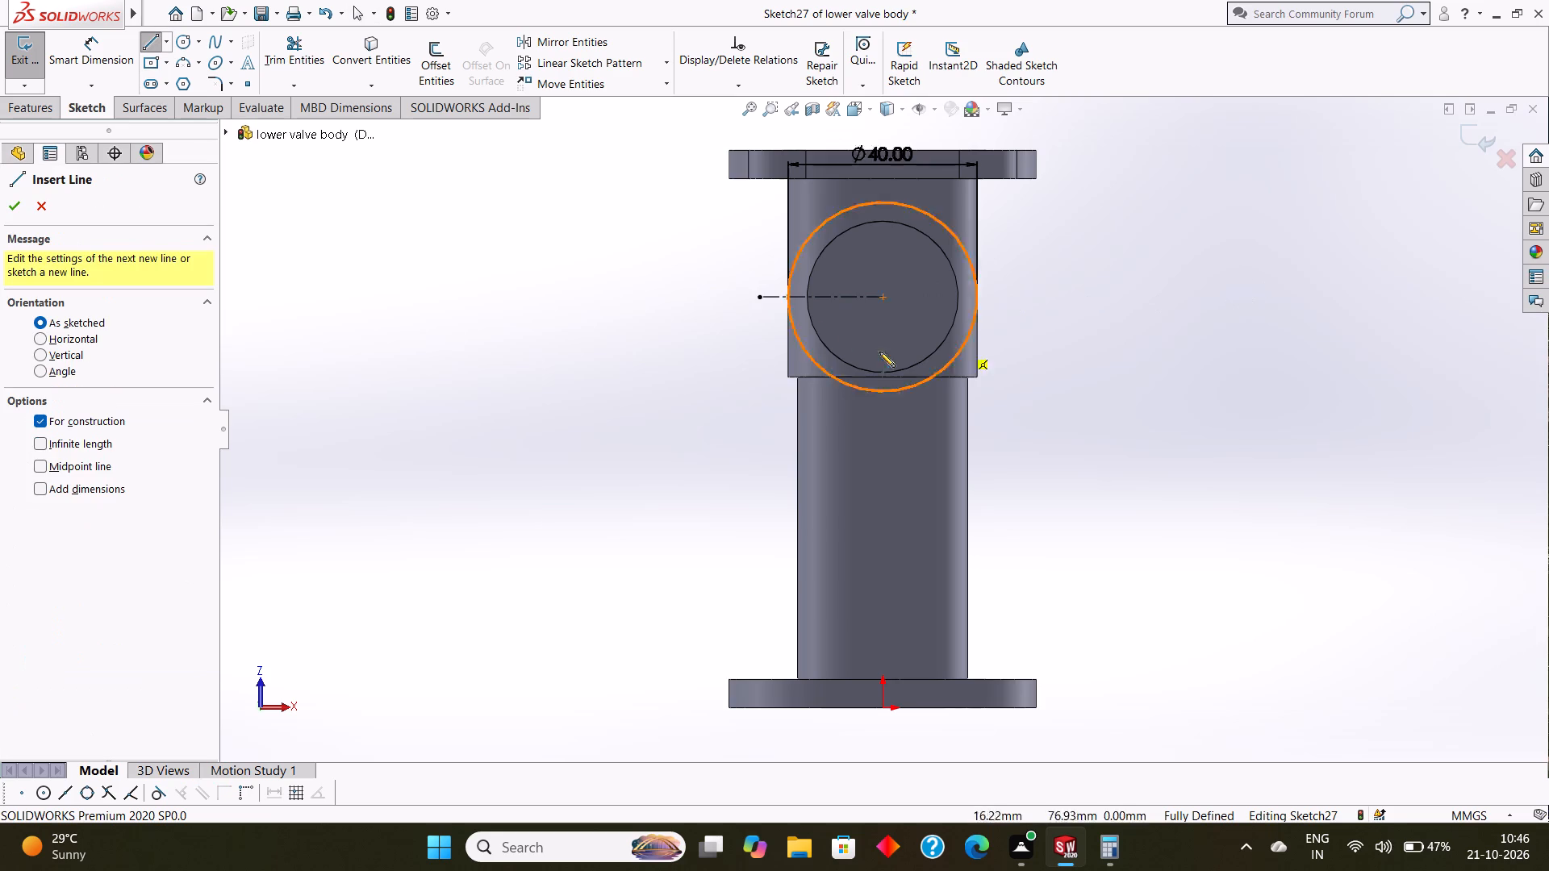
pyautogui.click(879, 297)
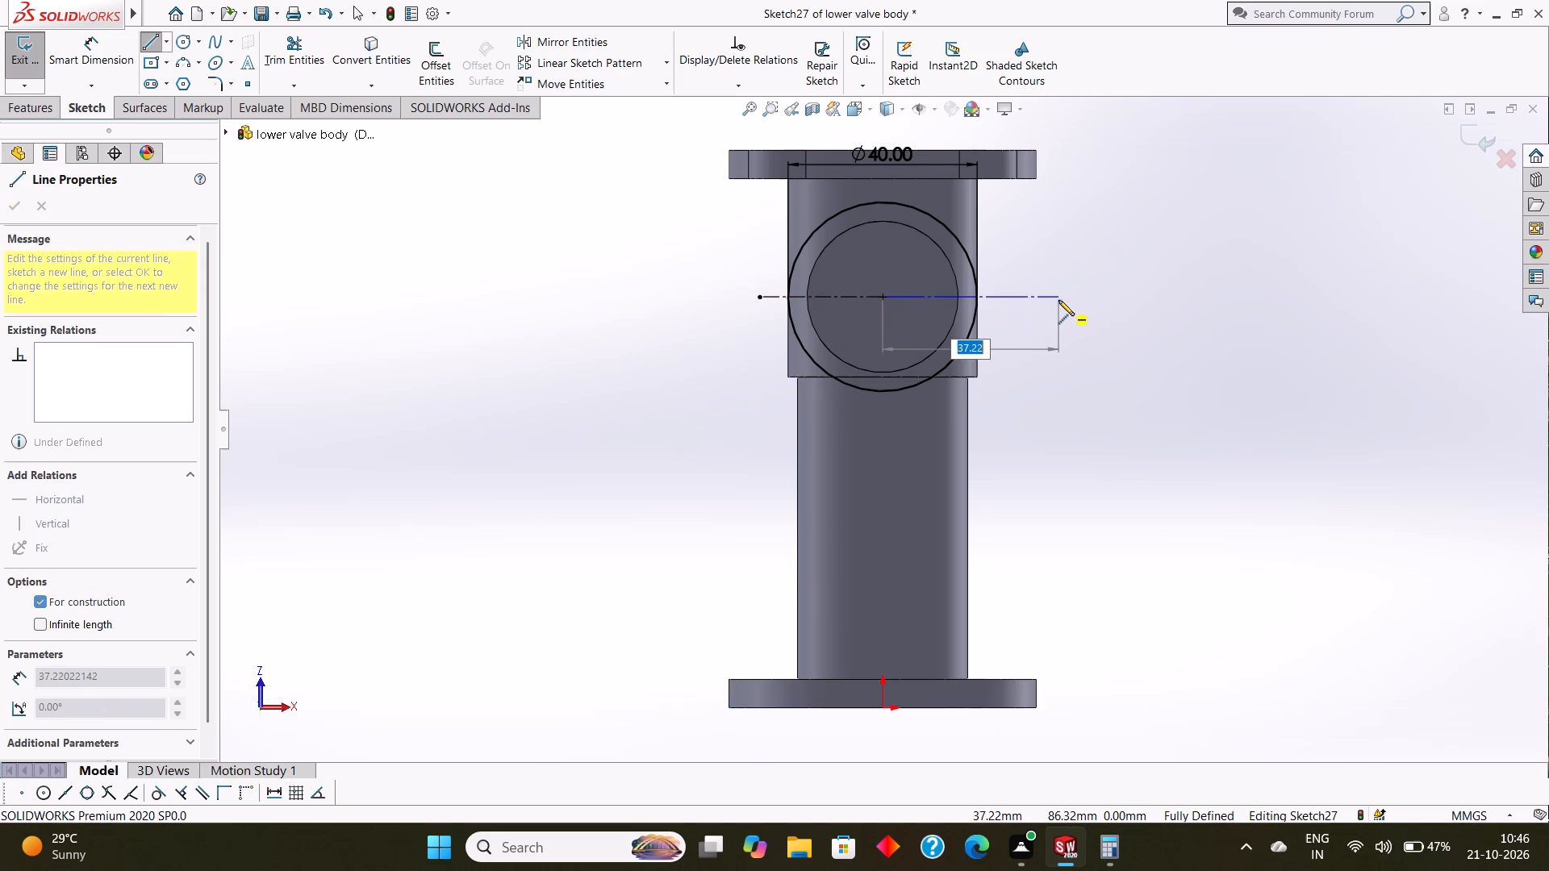
pyautogui.write('26')
pyautogui.press('Return')
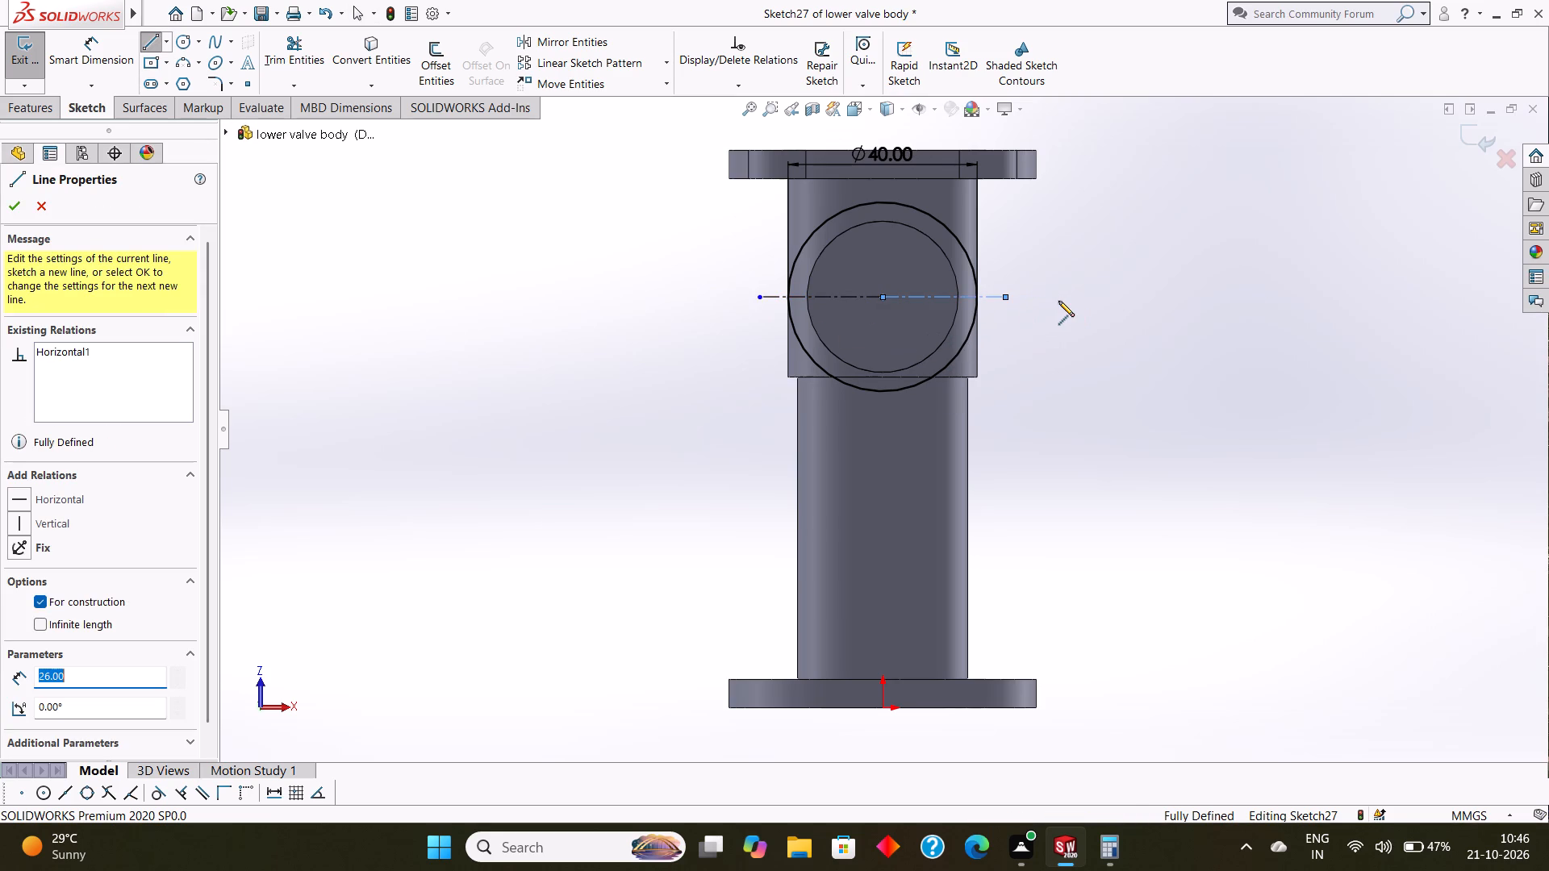
pyautogui.press('Escape')
pyautogui.press('Escape')
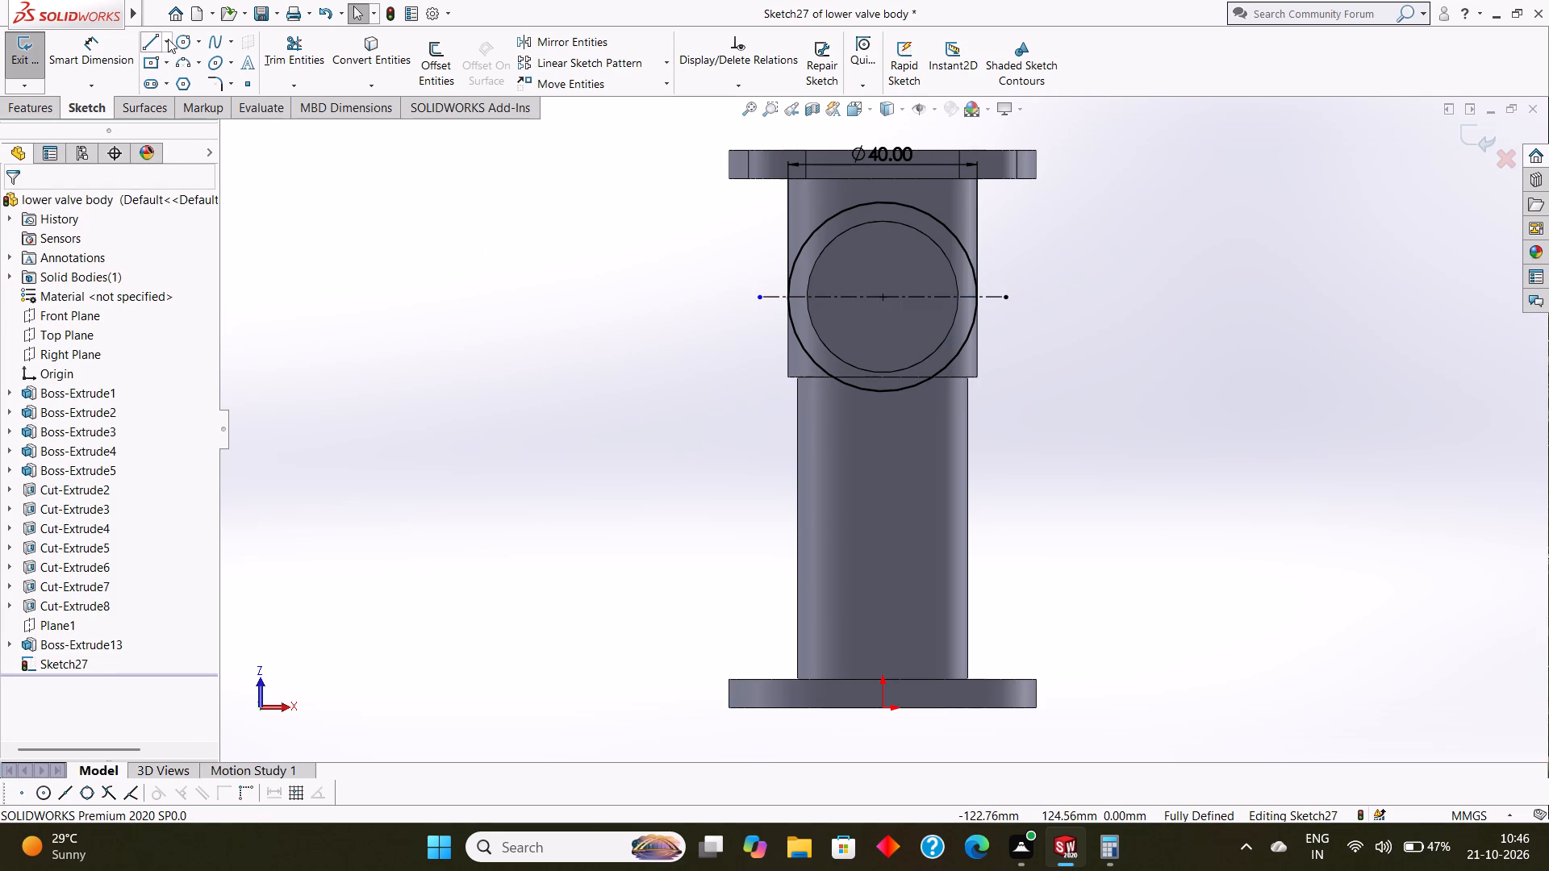
# Draw a circle of 10 mm radius centred on the outer end of each horizontal centerline.
pyautogui.click(175, 42)
pyautogui.moveTo(762, 297); pyautogui.dragTo(762, 298)
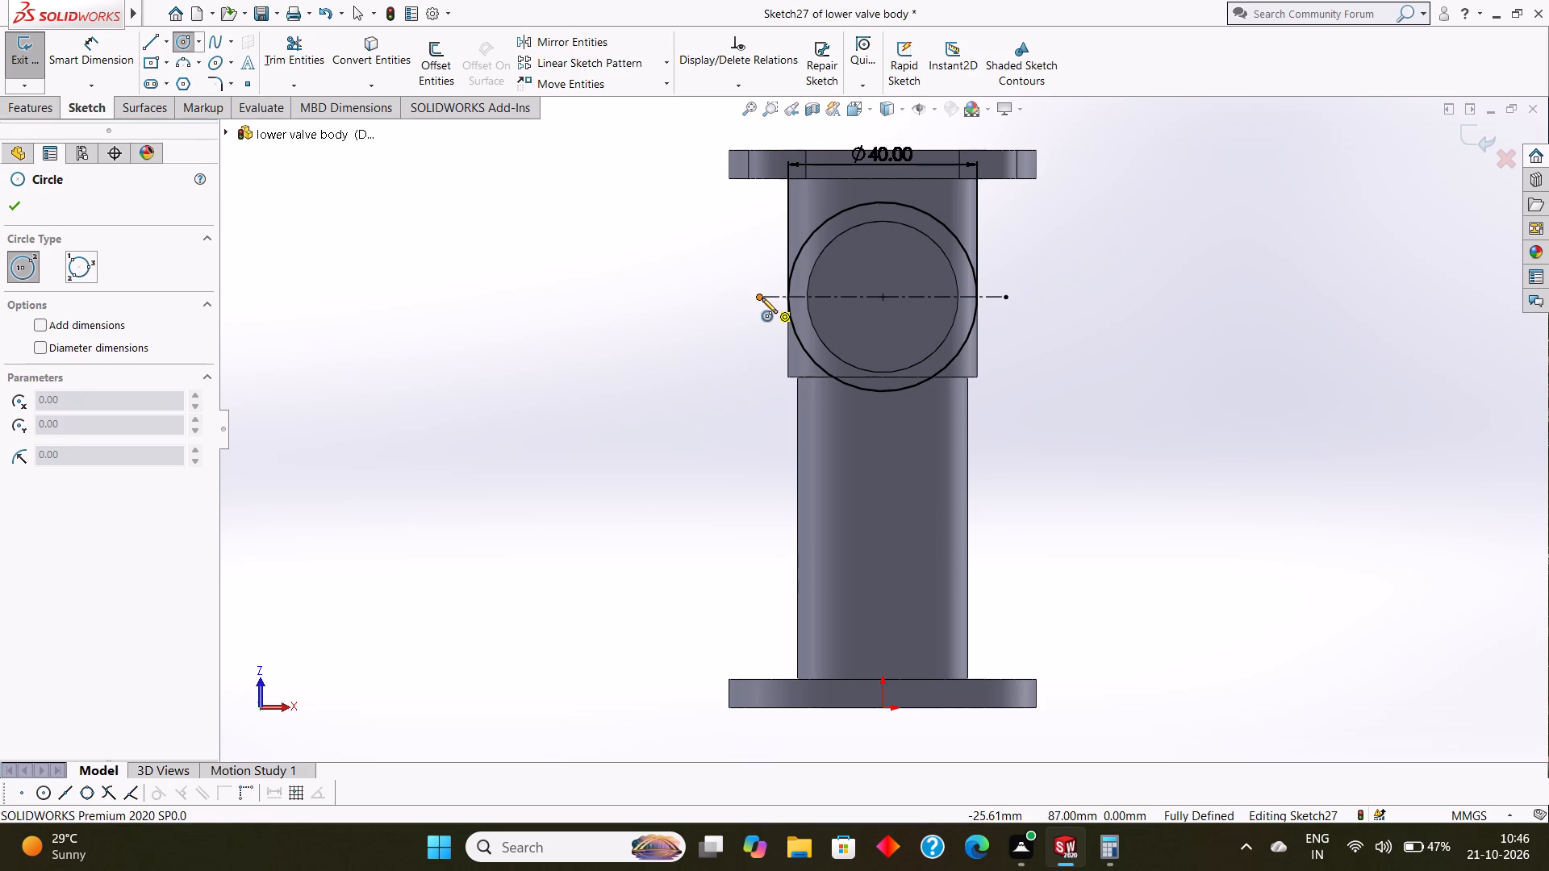
pyautogui.moveTo(762, 298); pyautogui.dragTo(785, 342)
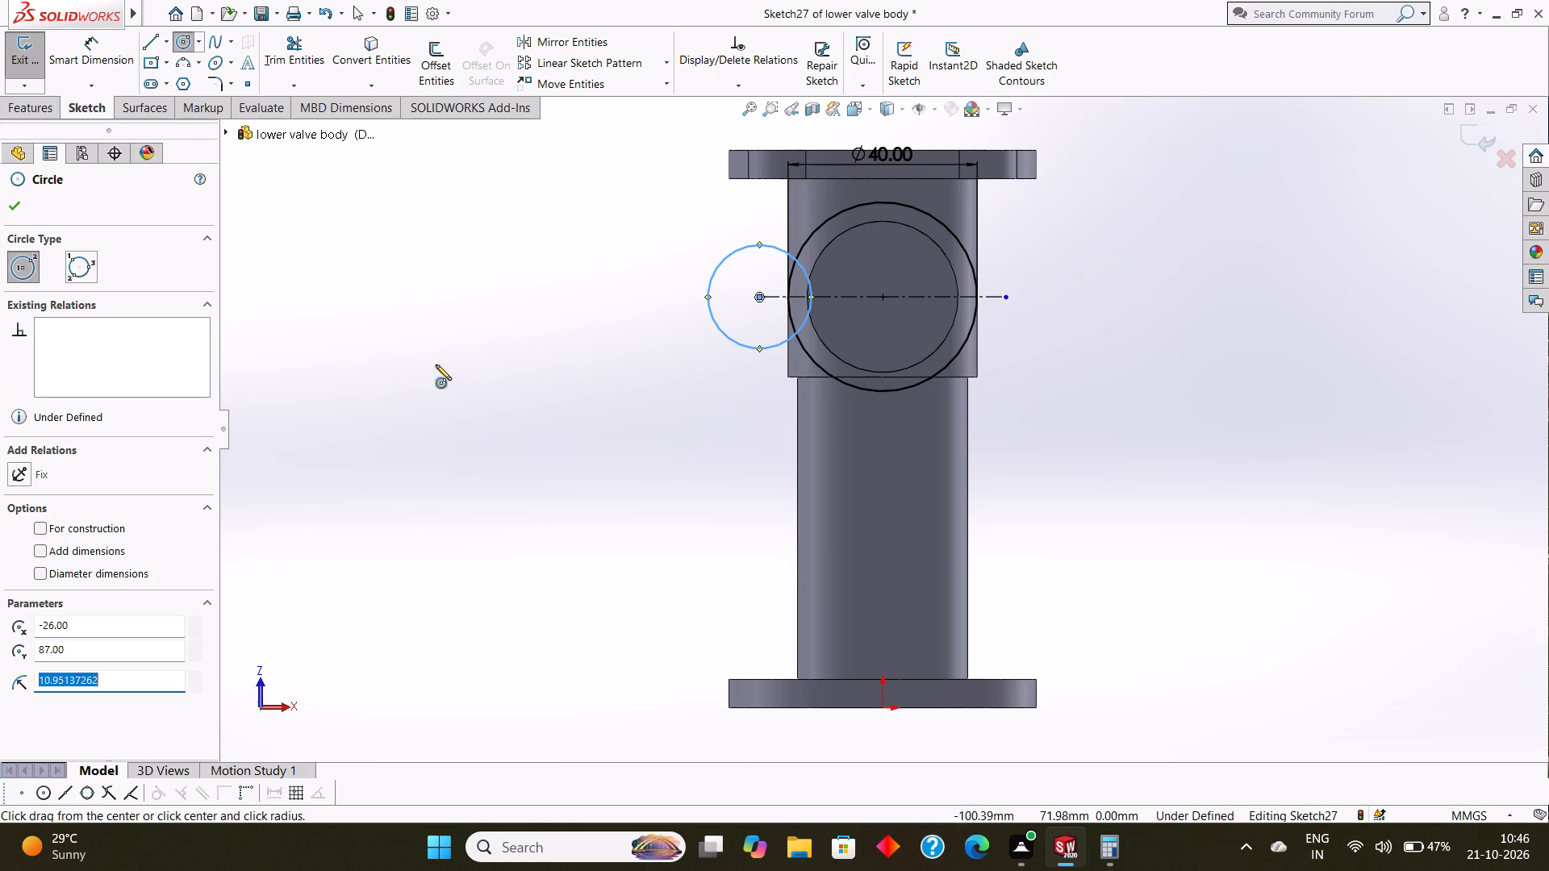
pyautogui.write('10')
pyautogui.press('Return')
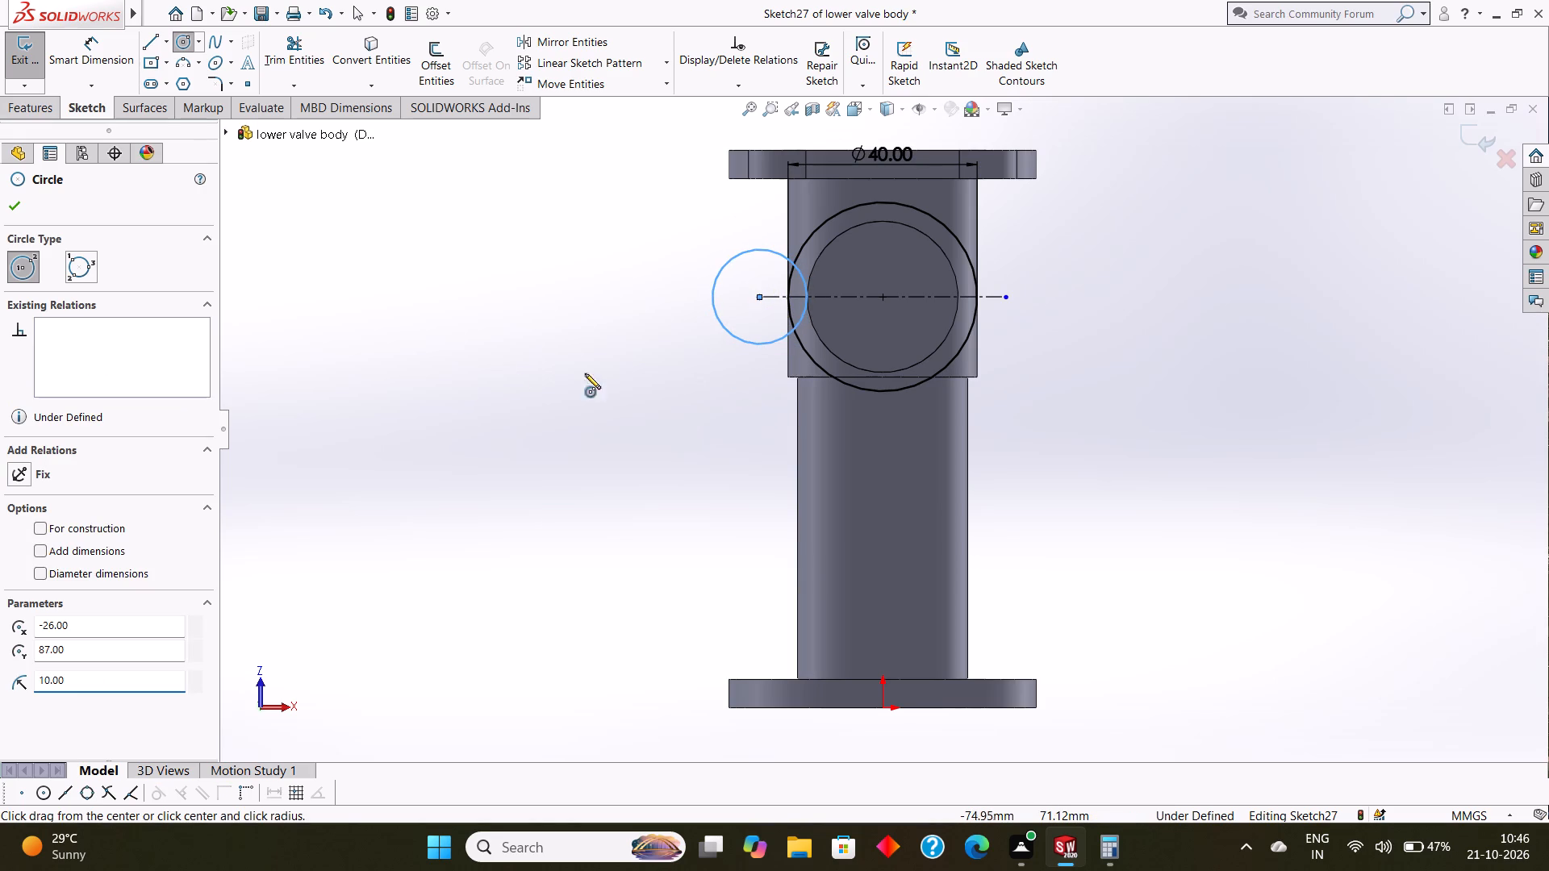
pyautogui.click(12, 211)
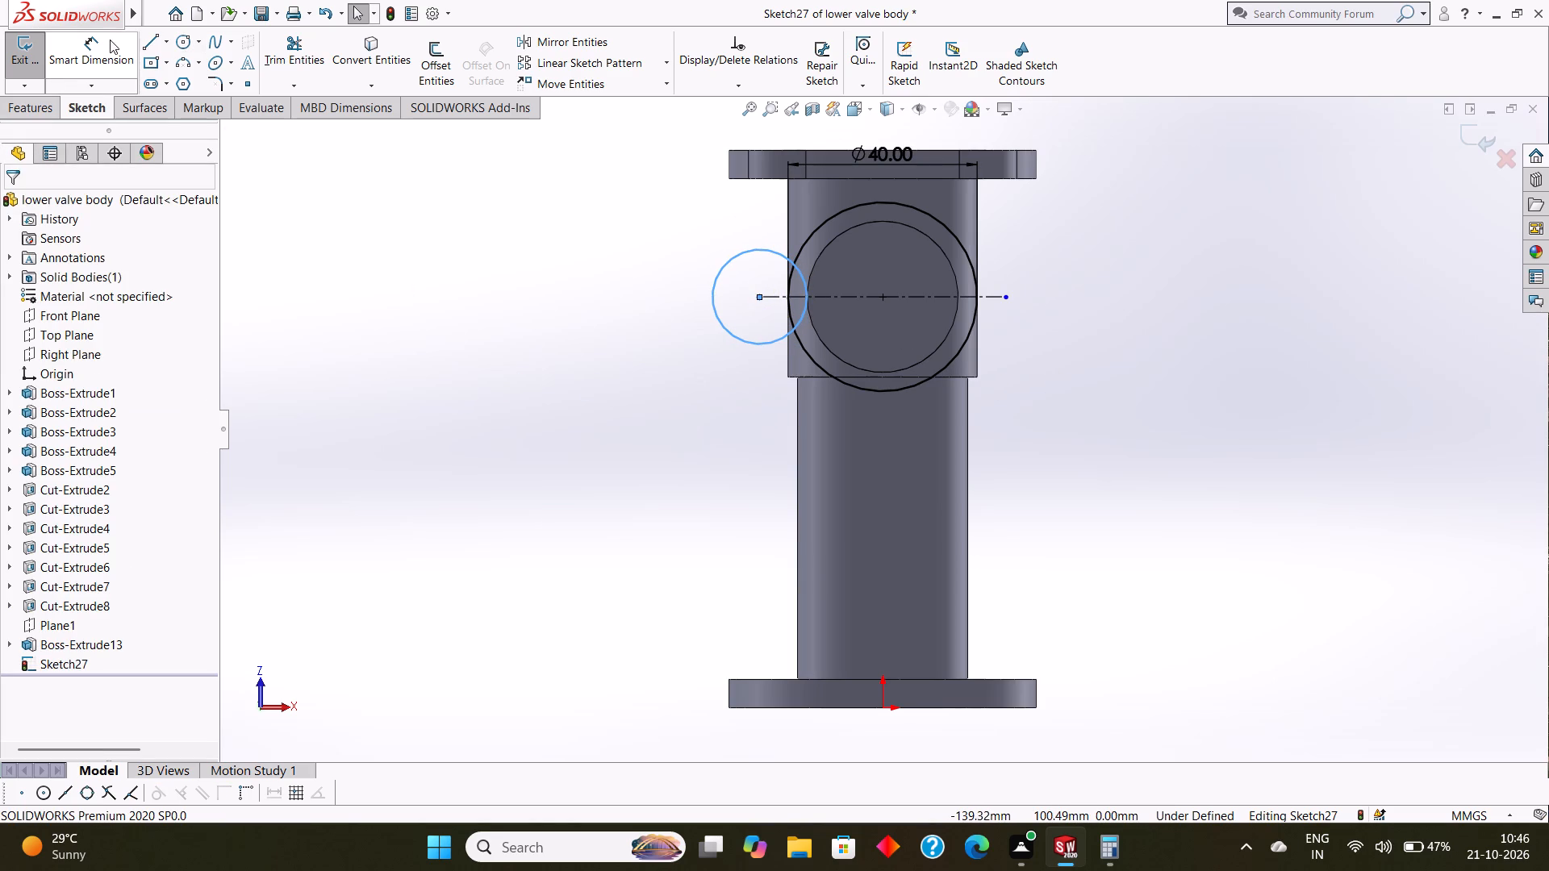
pyautogui.click(182, 40)
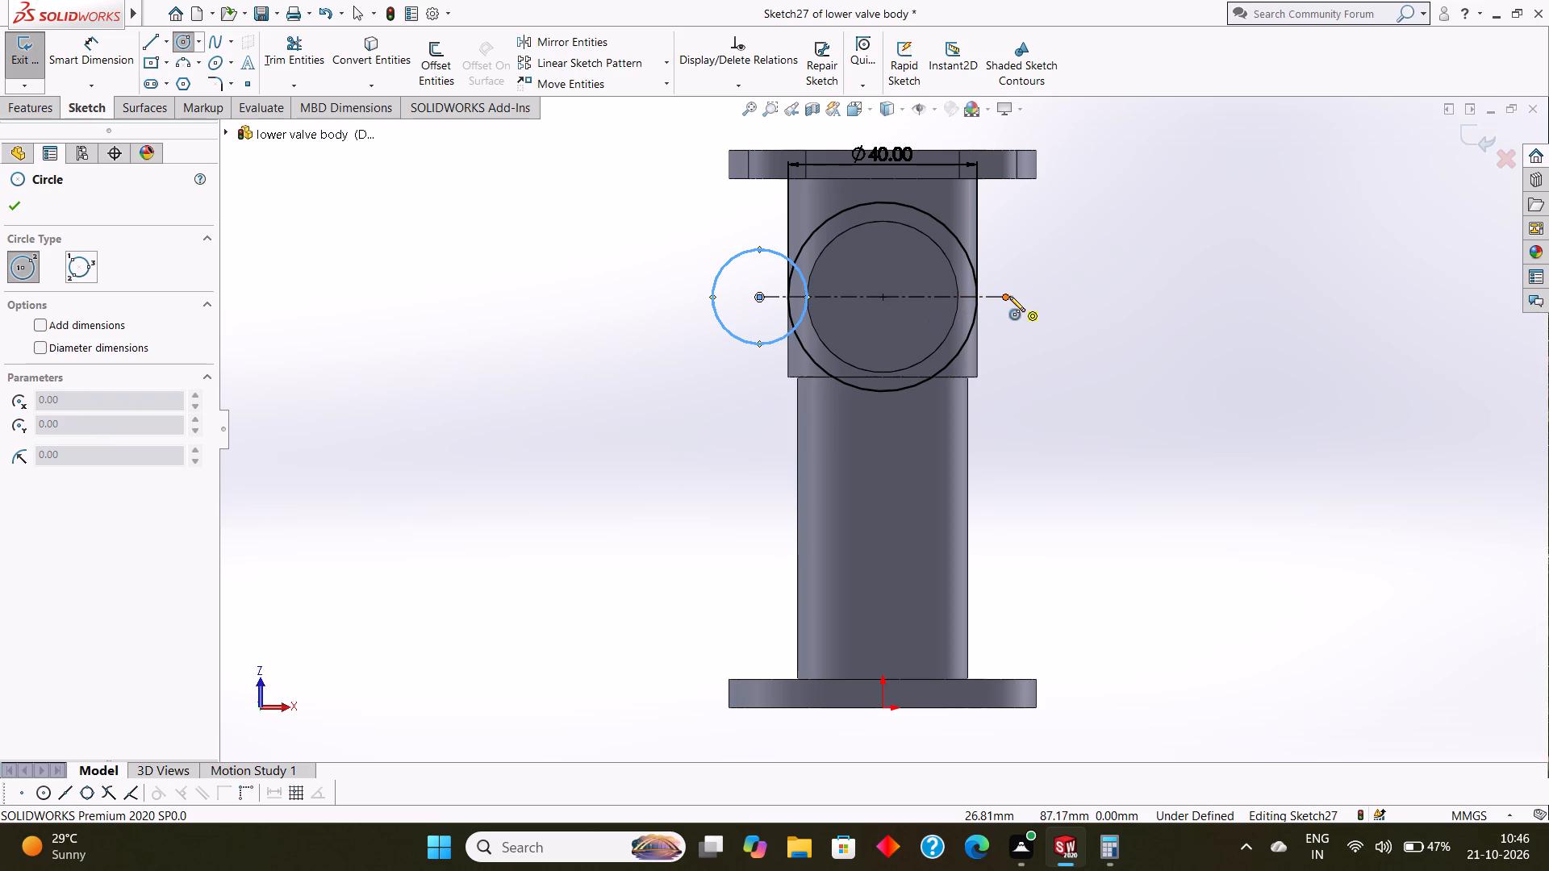
pyautogui.click(1004, 295)
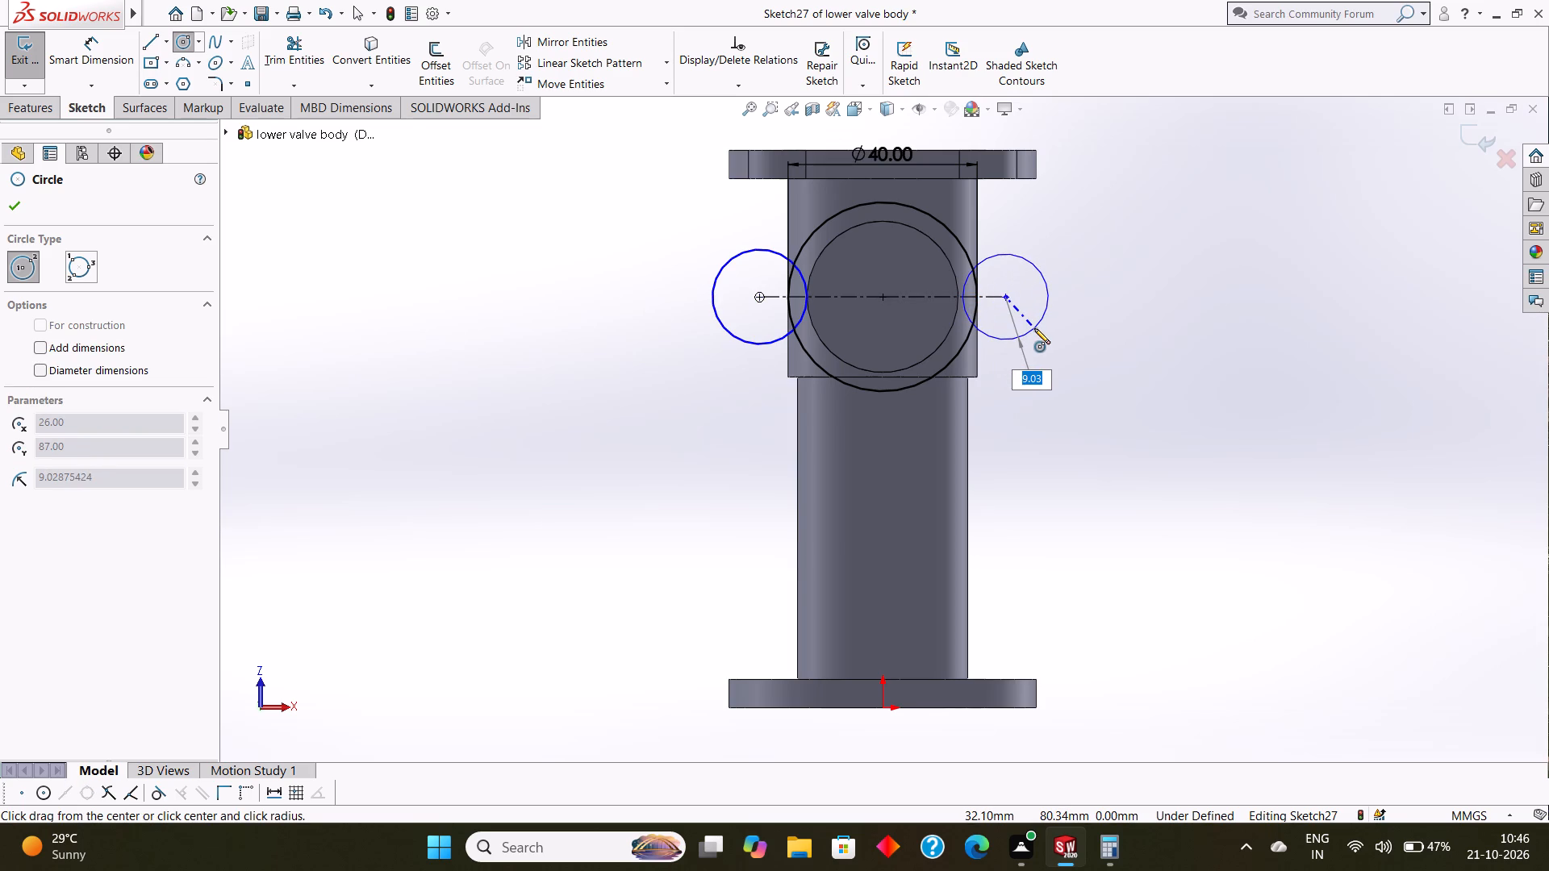
pyautogui.write('10')
pyautogui.press('Return')
pyautogui.press('Escape')
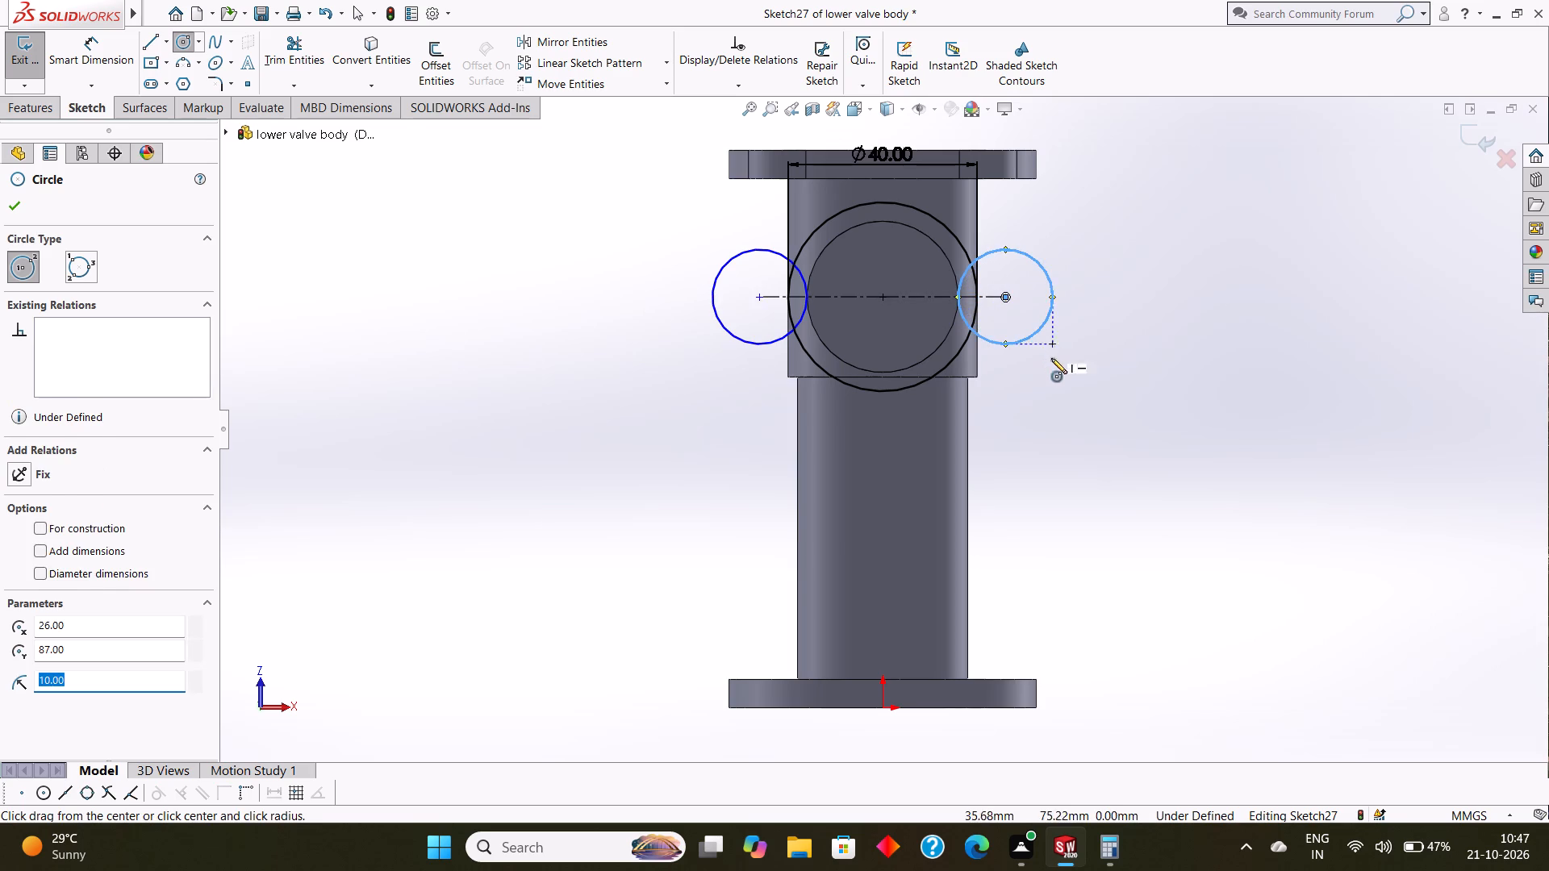
pyautogui.press('Escape')
# Dimension the diameters of both side circles at 20 mm.
pyautogui.click(112, 55)
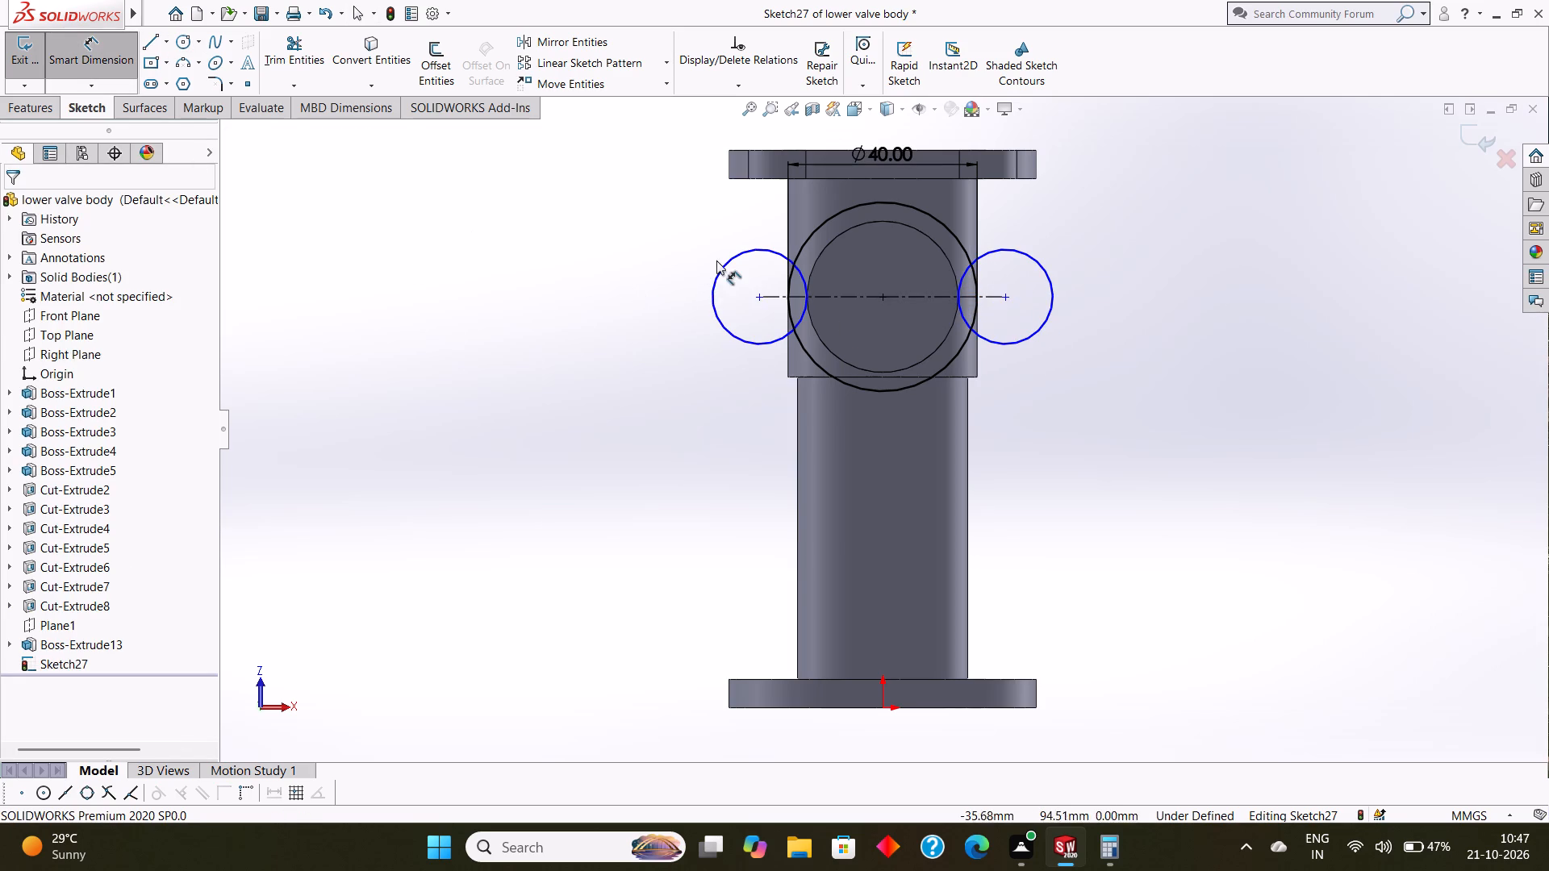
pyautogui.click(725, 259)
pyautogui.click(655, 245)
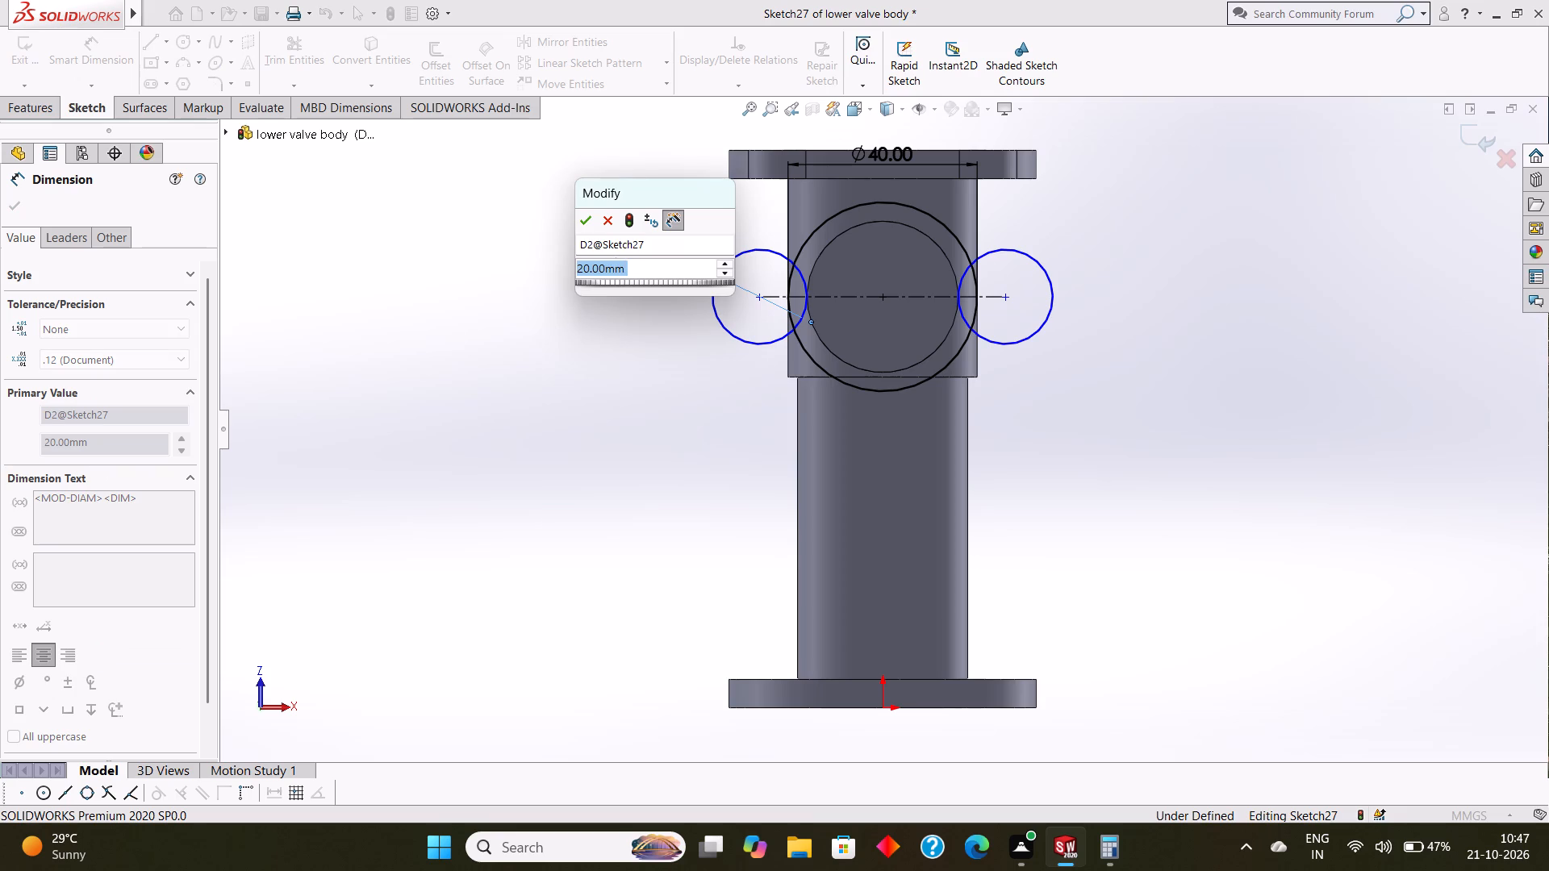
pyautogui.click(587, 223)
pyautogui.click(1031, 254)
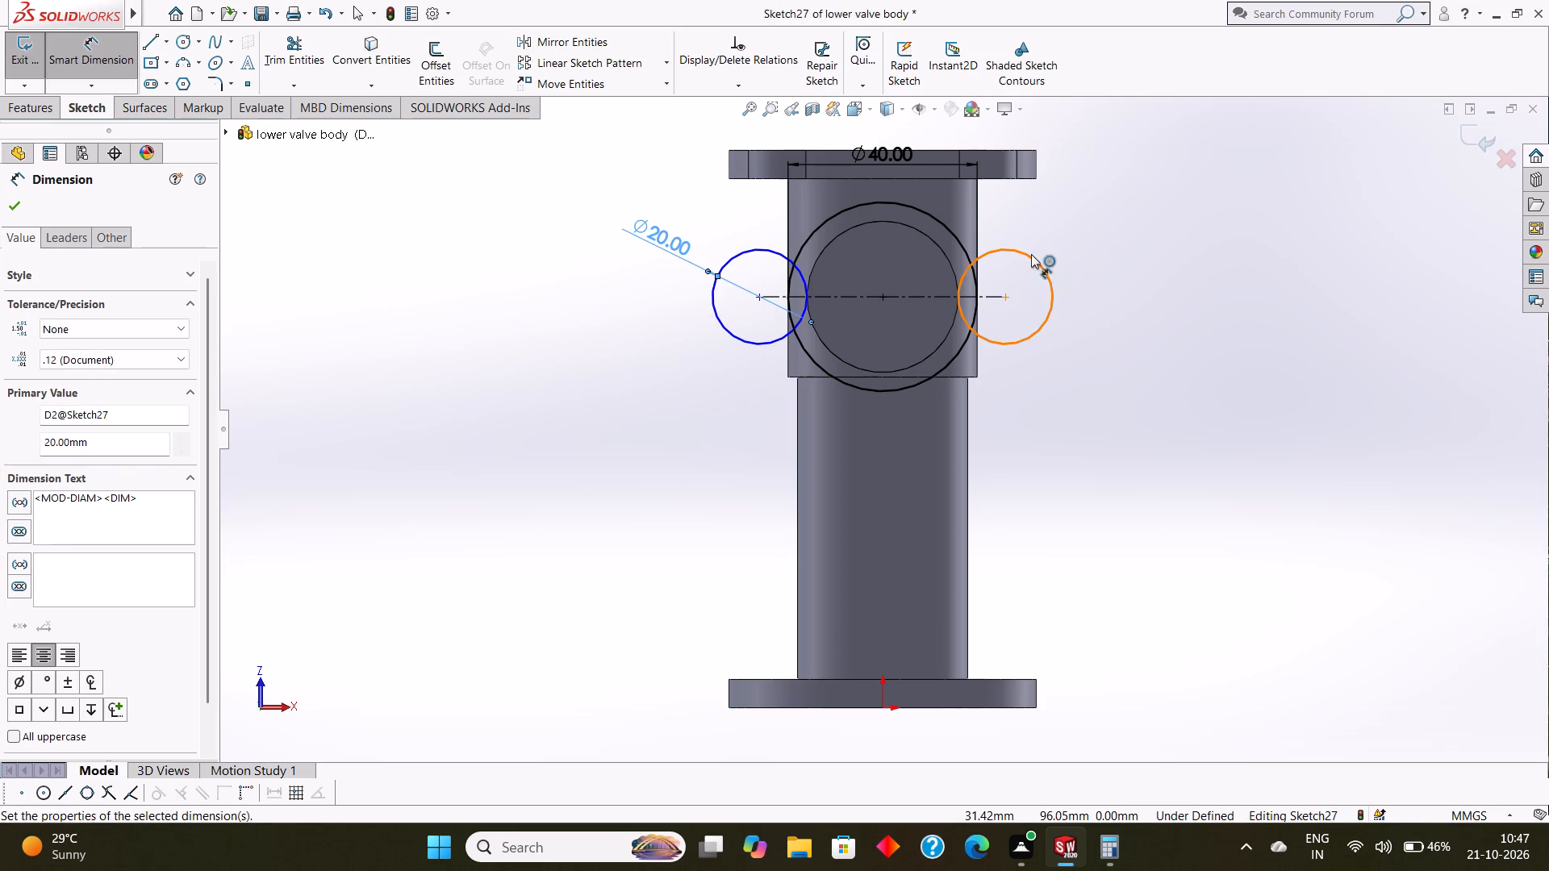
pyautogui.click(1128, 214)
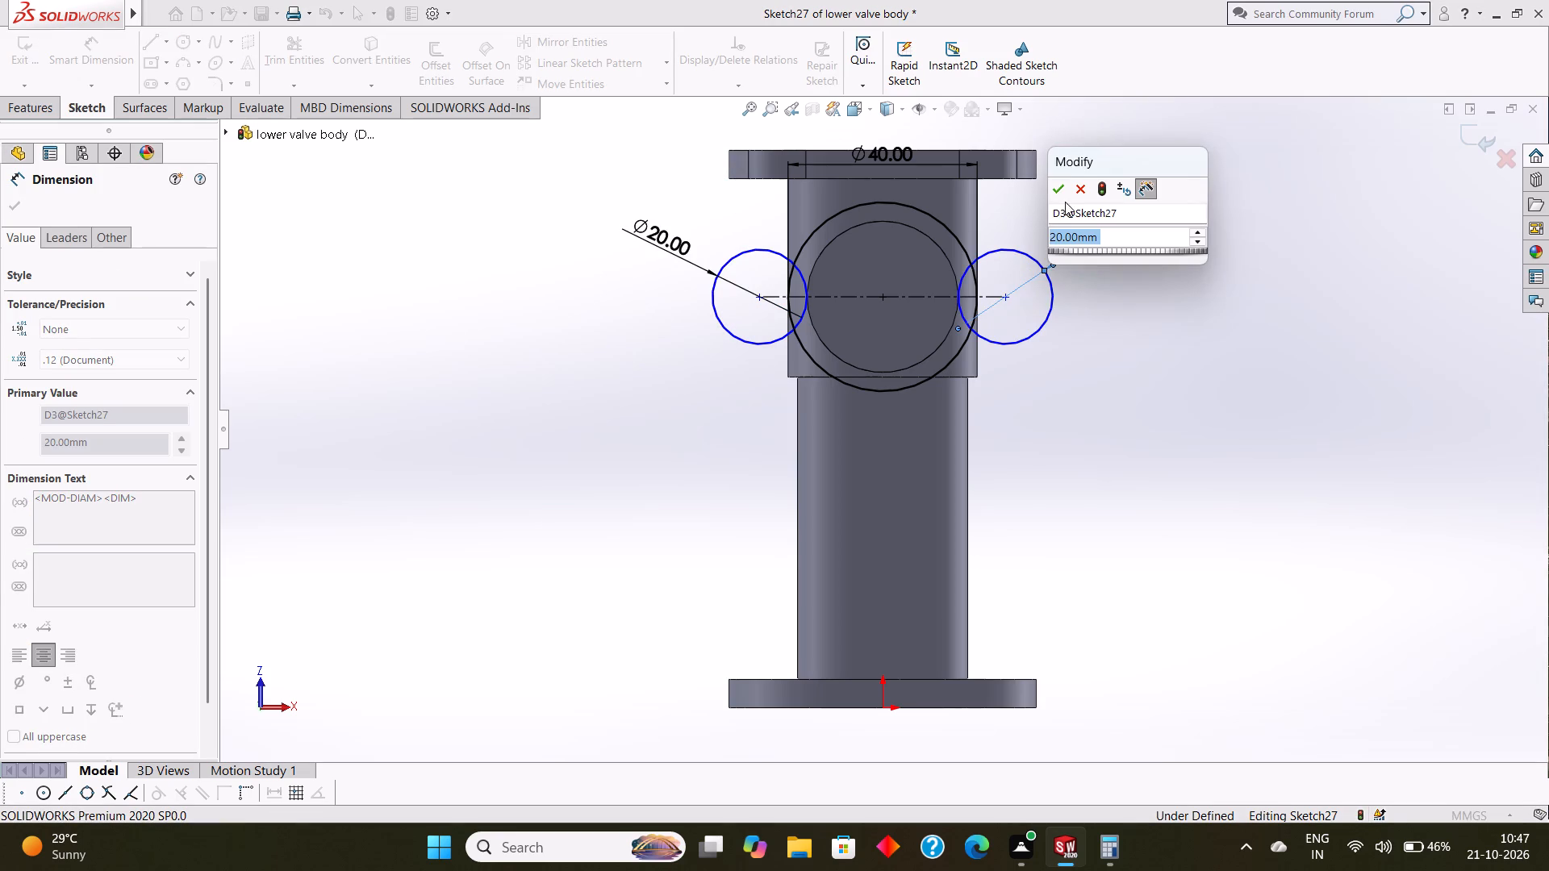
pyautogui.click(1061, 196)
pyautogui.click(888, 295)
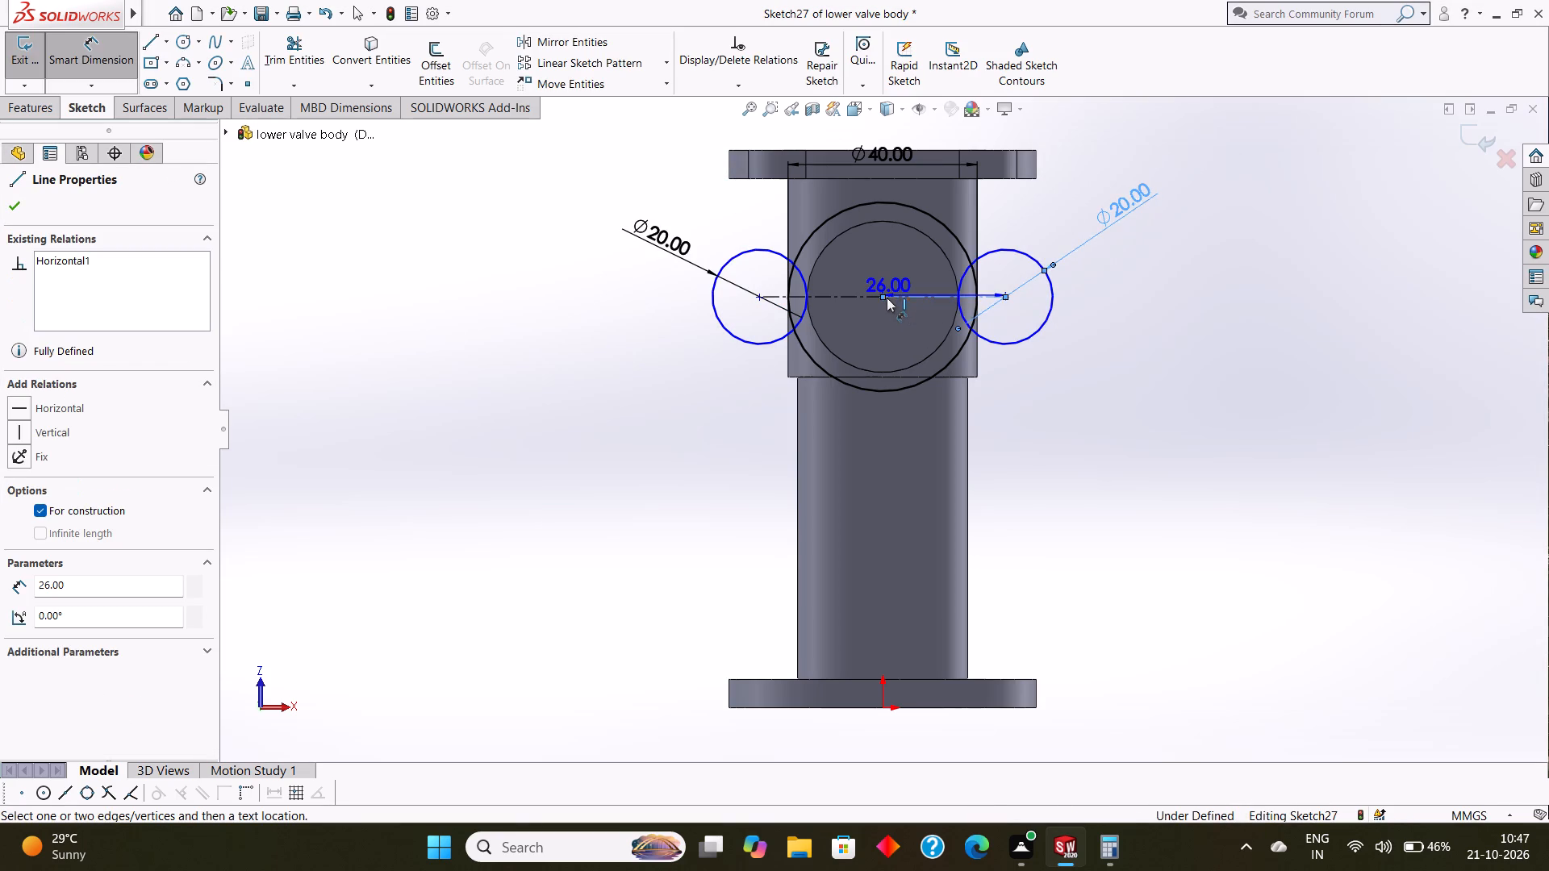
pyautogui.press('Escape')
pyautogui.press('Escape')
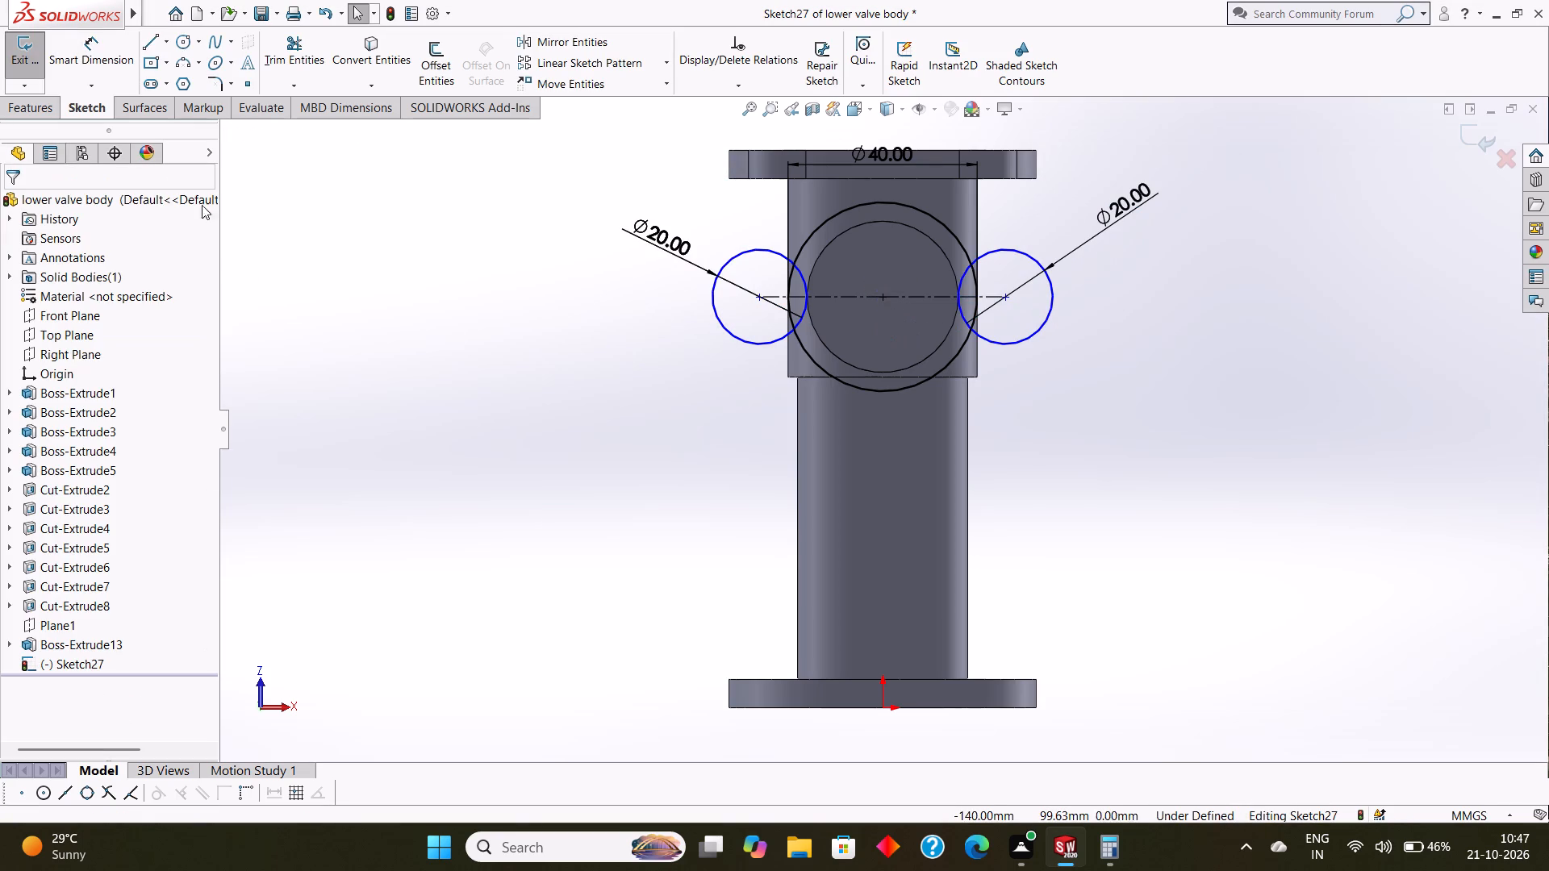
# Dimension the lengths of both horizontal centerlines at 26 mm, placing the dimensions below the 40 mm circle.
pyautogui.click(92, 59)
pyautogui.click(878, 293)
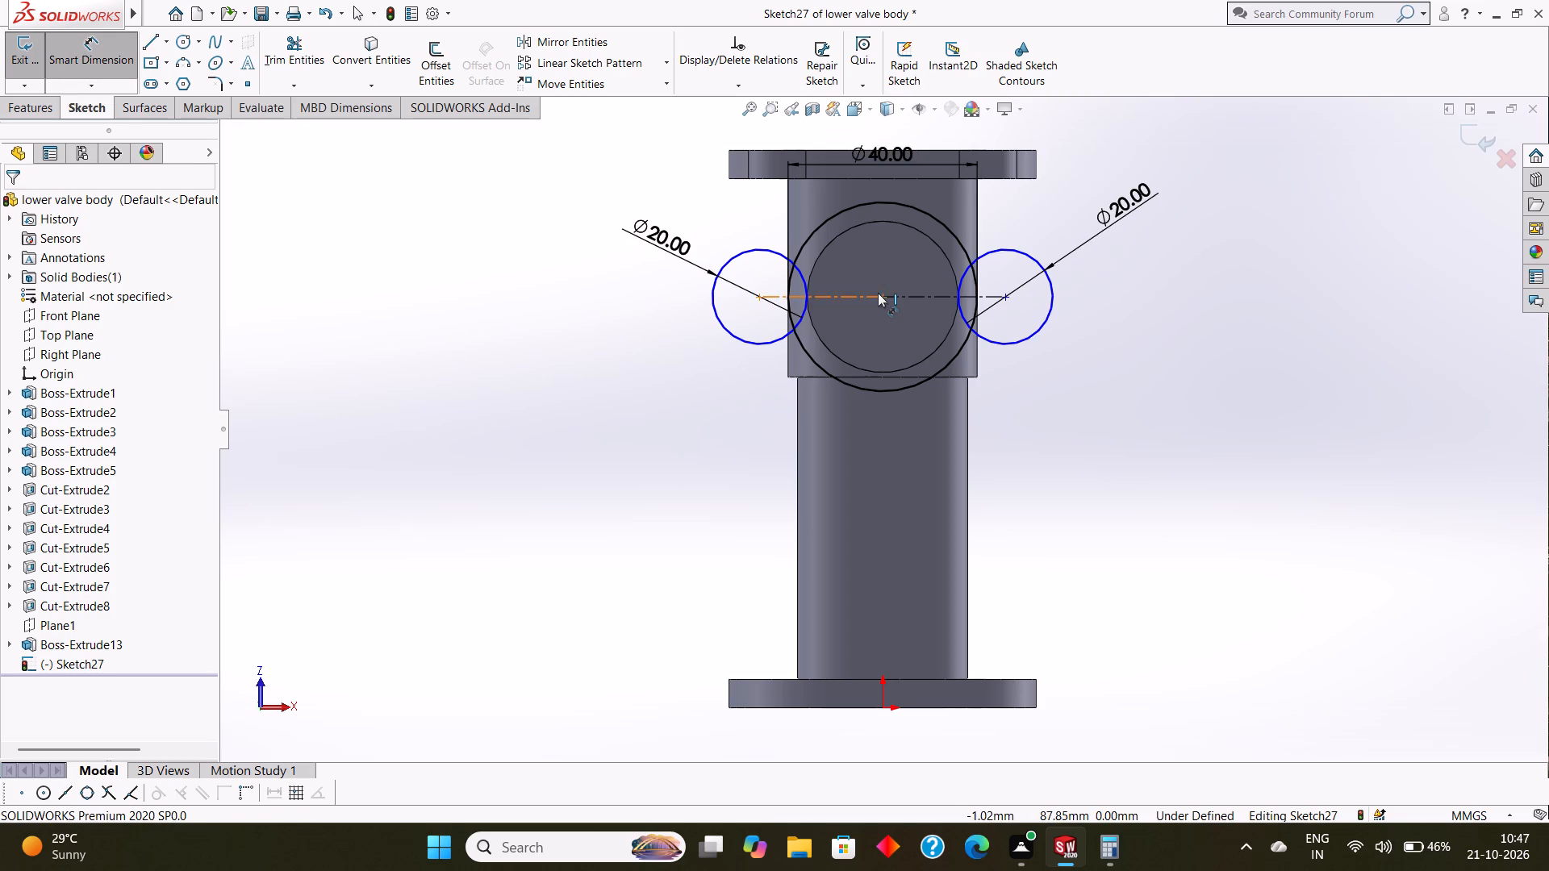
pyautogui.click(862, 427)
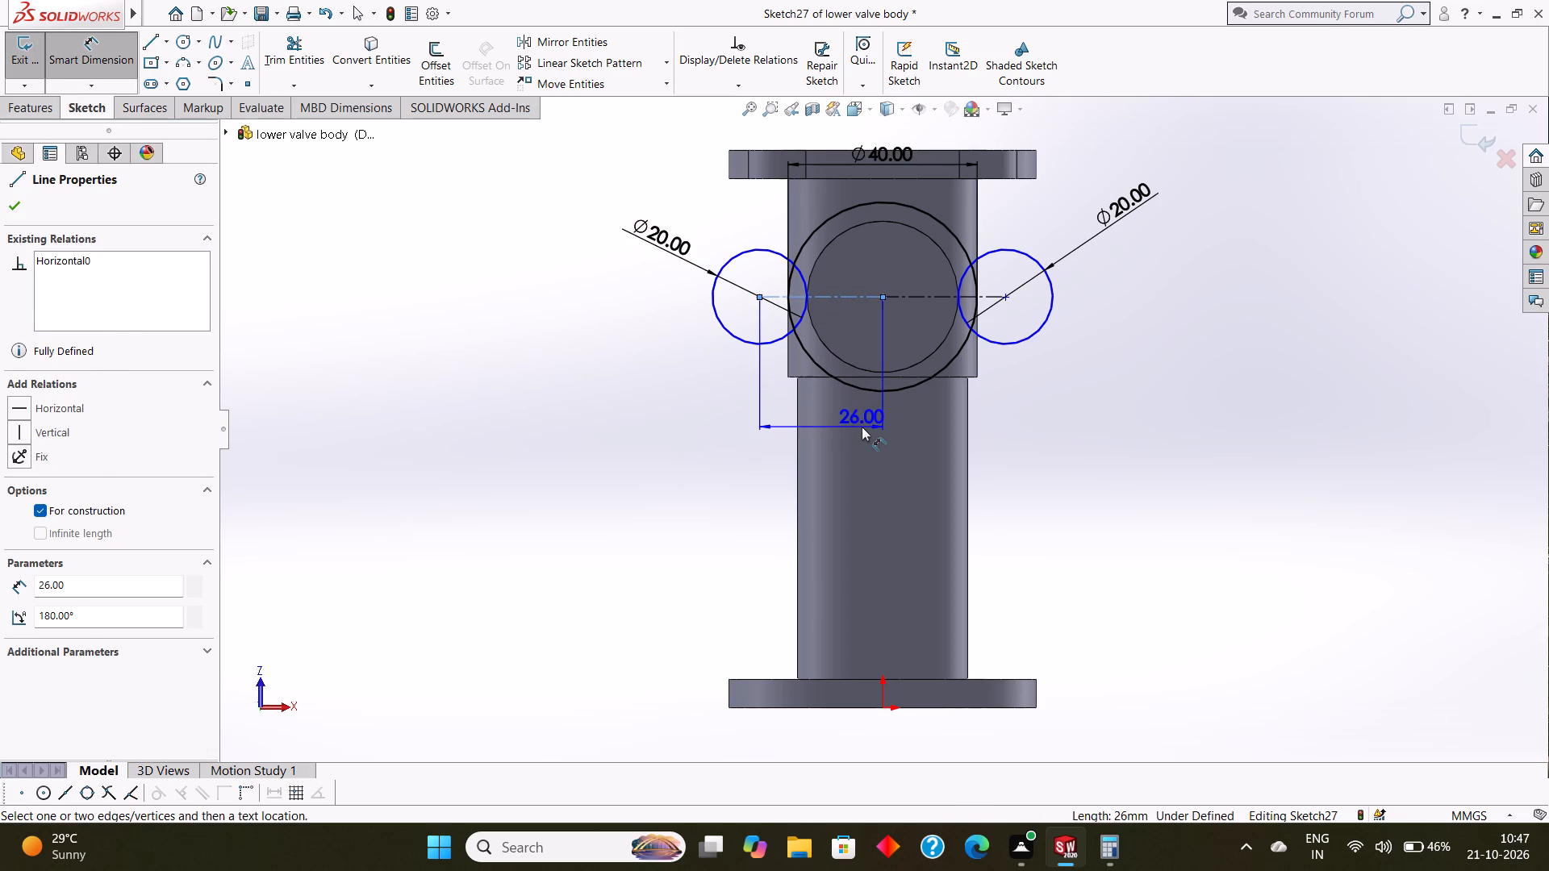
pyautogui.click(791, 398)
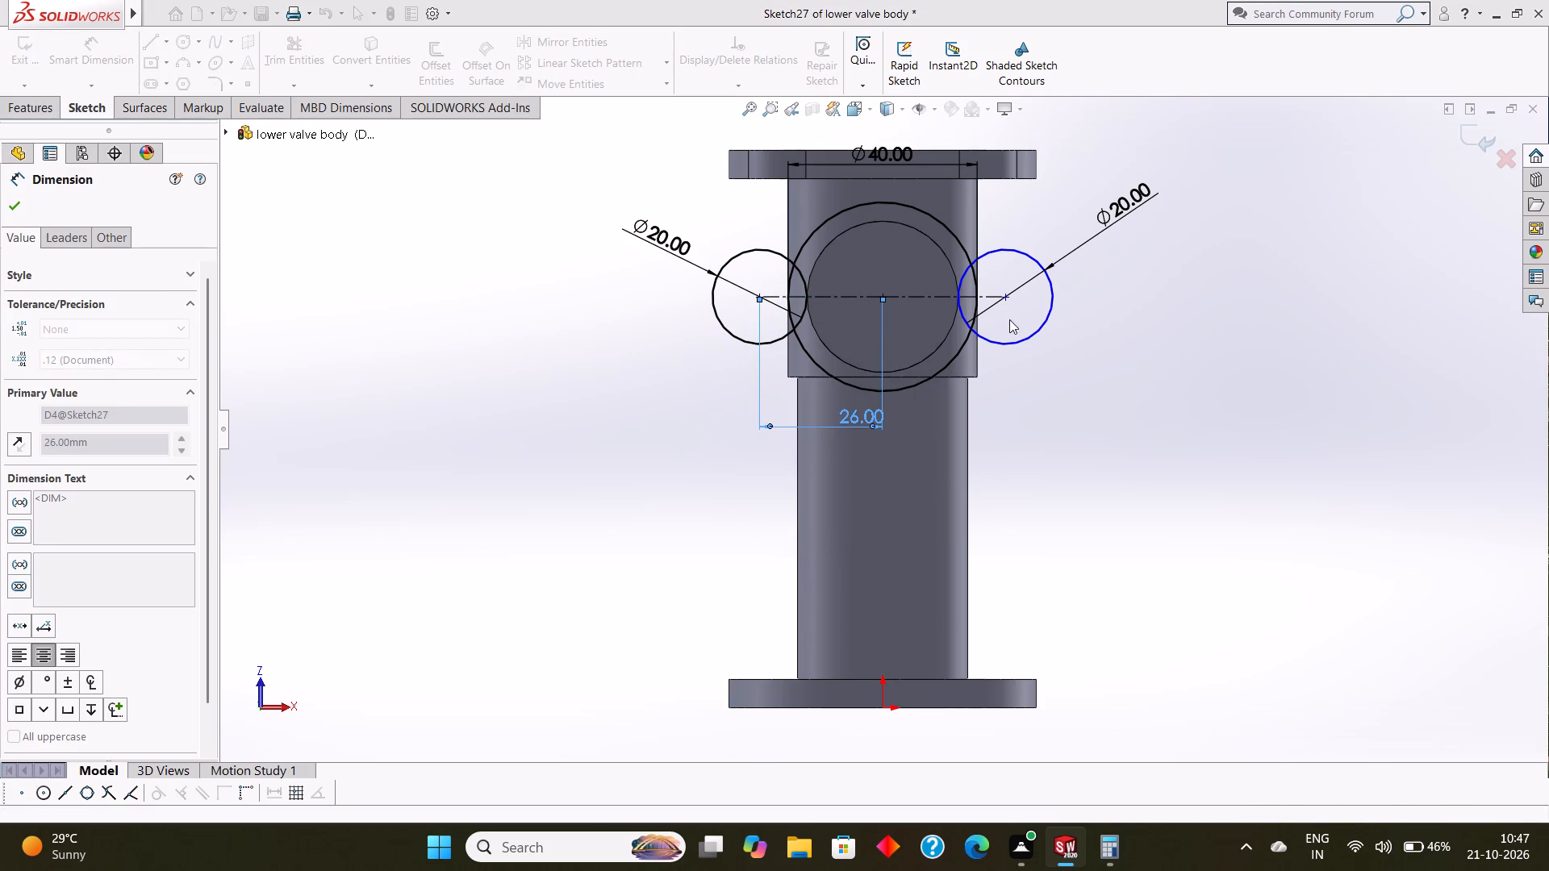
pyautogui.click(939, 298)
pyautogui.click(946, 409)
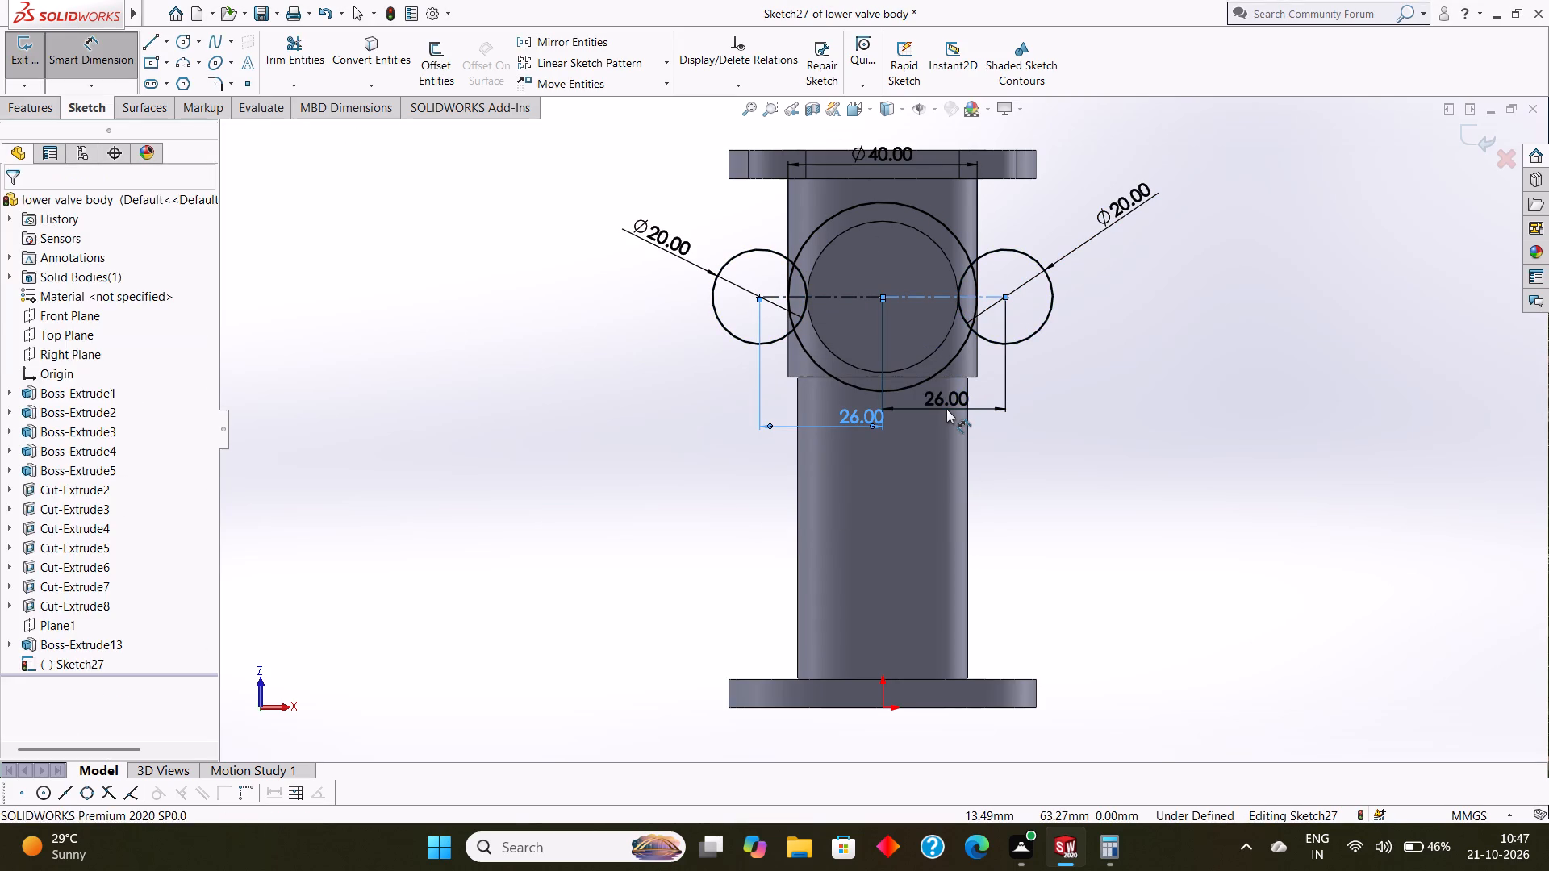
pyautogui.click(883, 382)
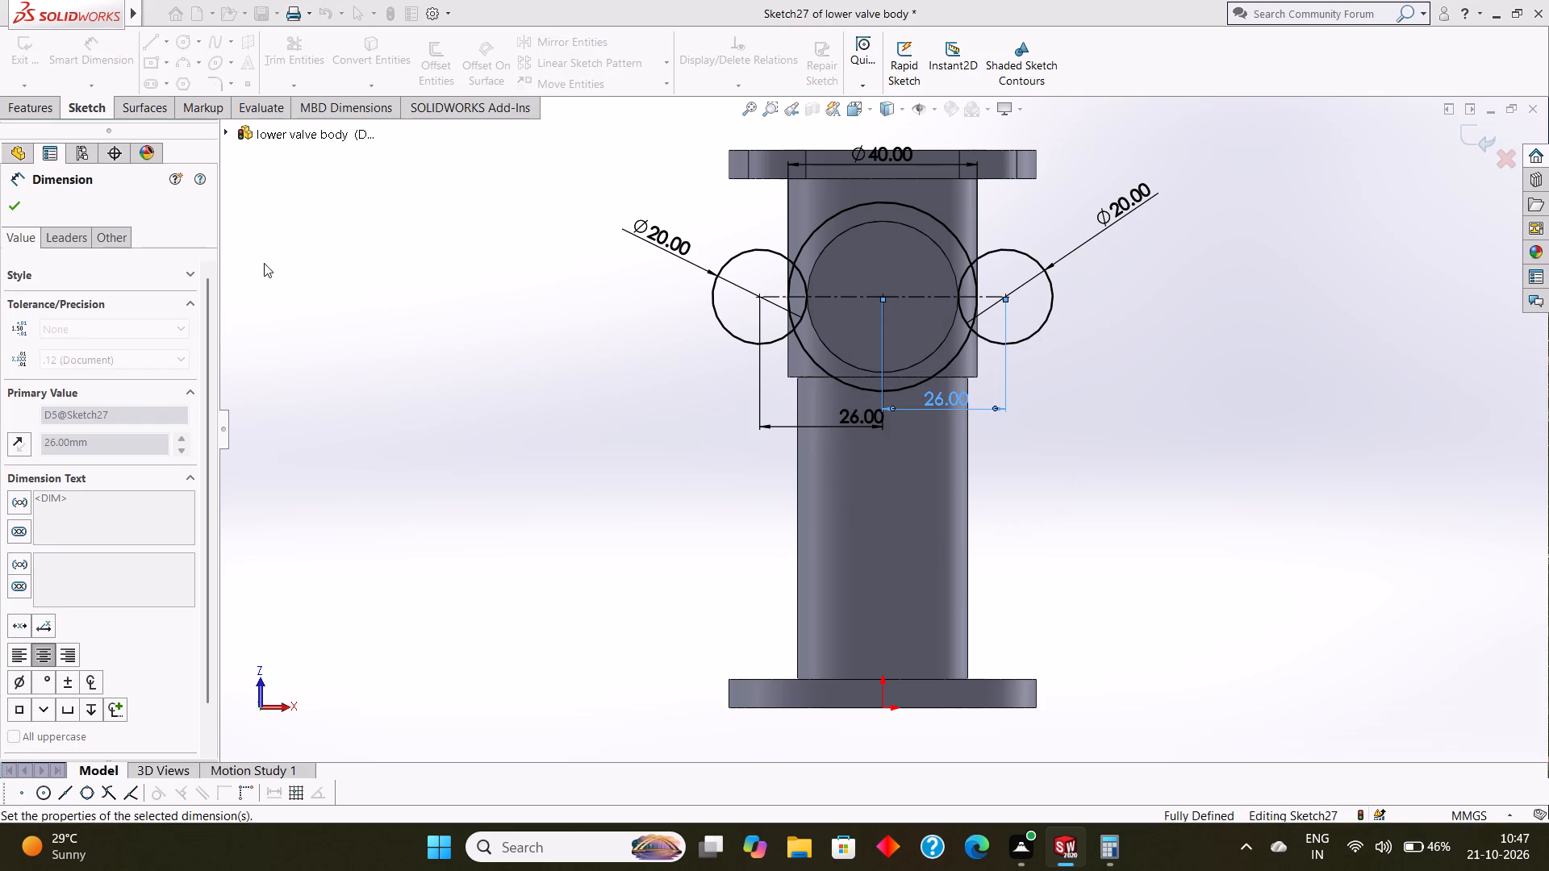
pyautogui.click(15, 207)
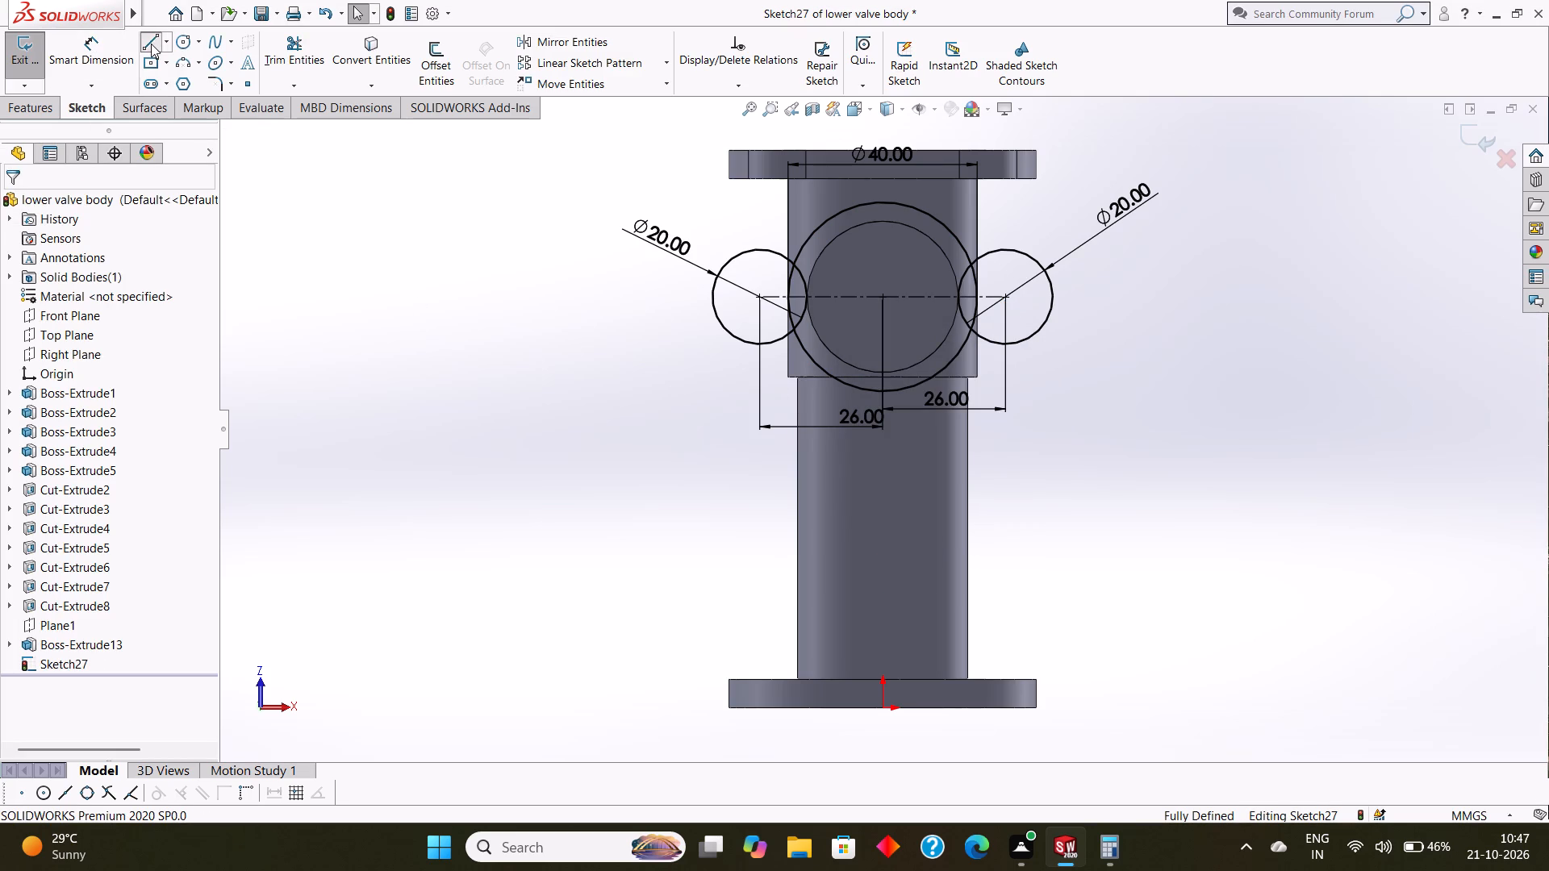
# Draw two upper lines tangent to the 40 mm circle and to the left and right 20 mm side circles.
pyautogui.click(151, 44)
pyautogui.click(730, 259)
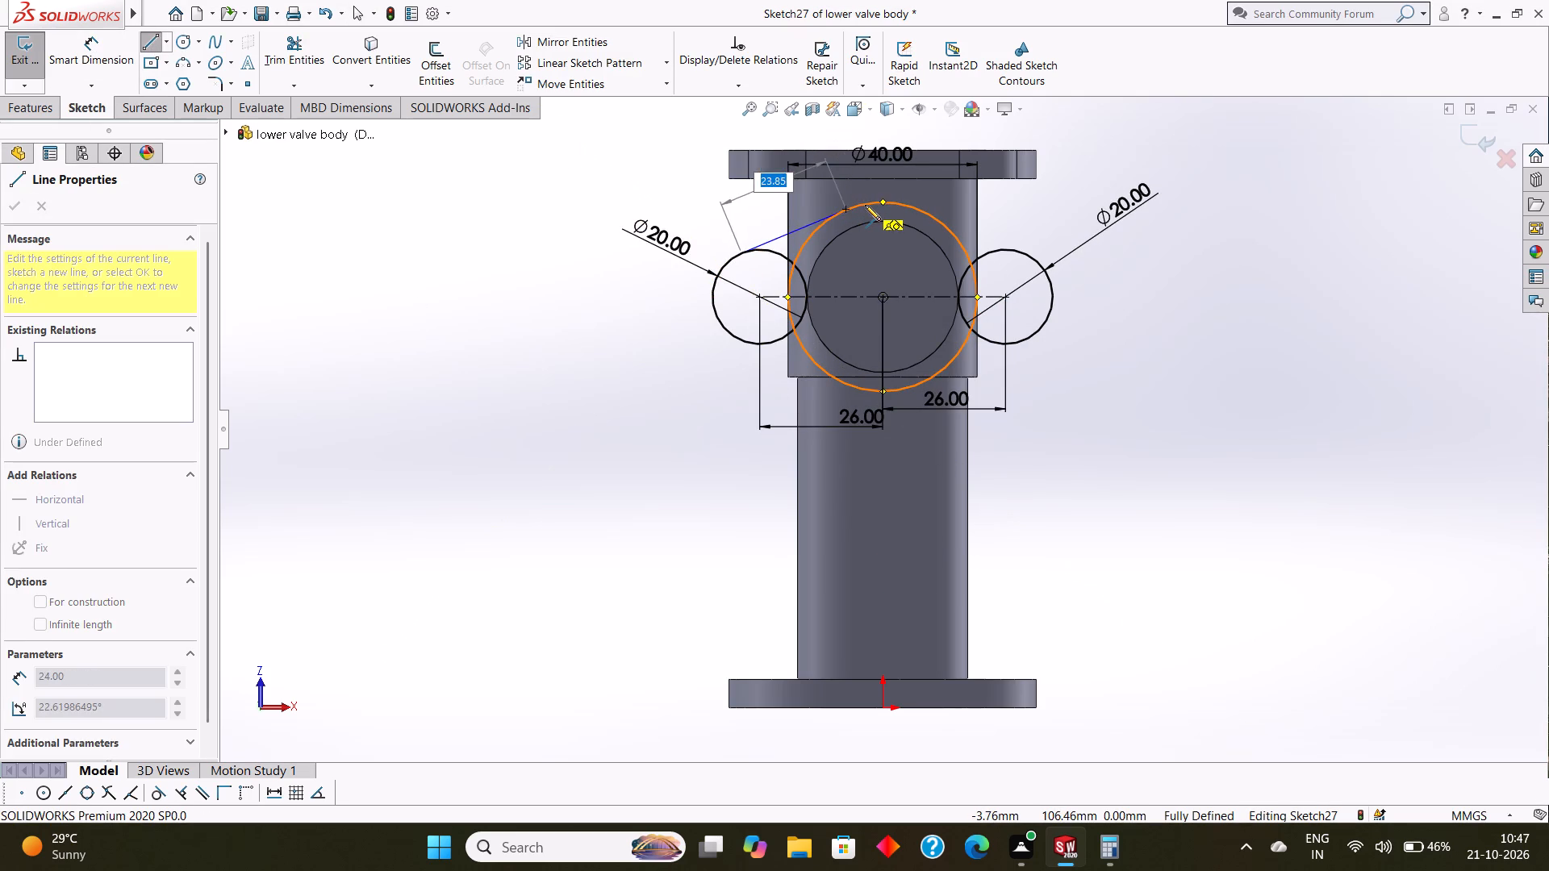
pyautogui.click(865, 205)
pyautogui.press('Escape')
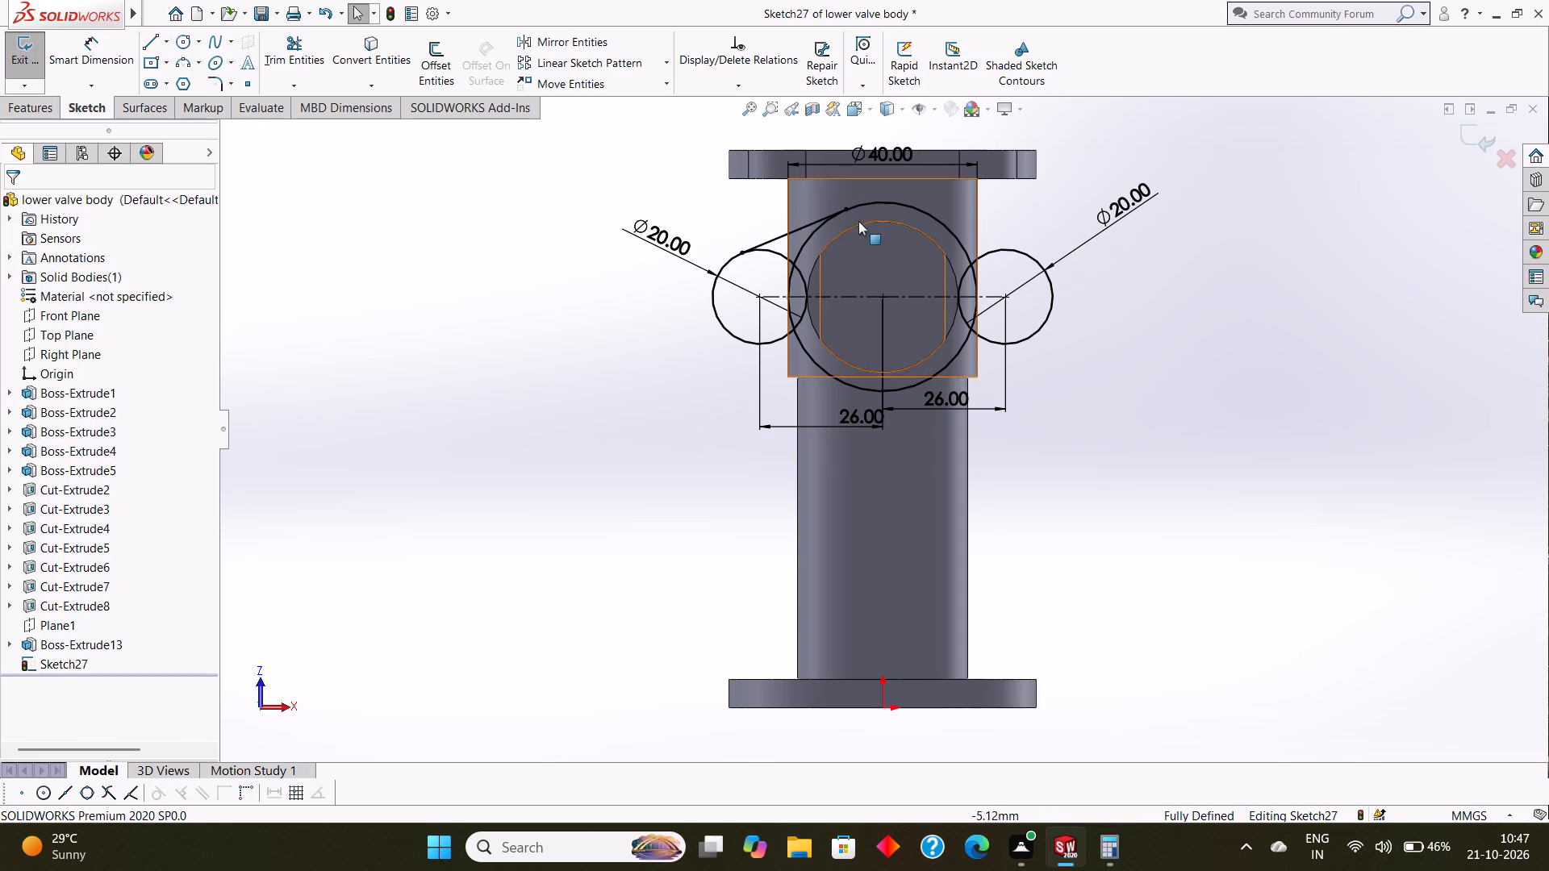
pyautogui.click(94, 41)
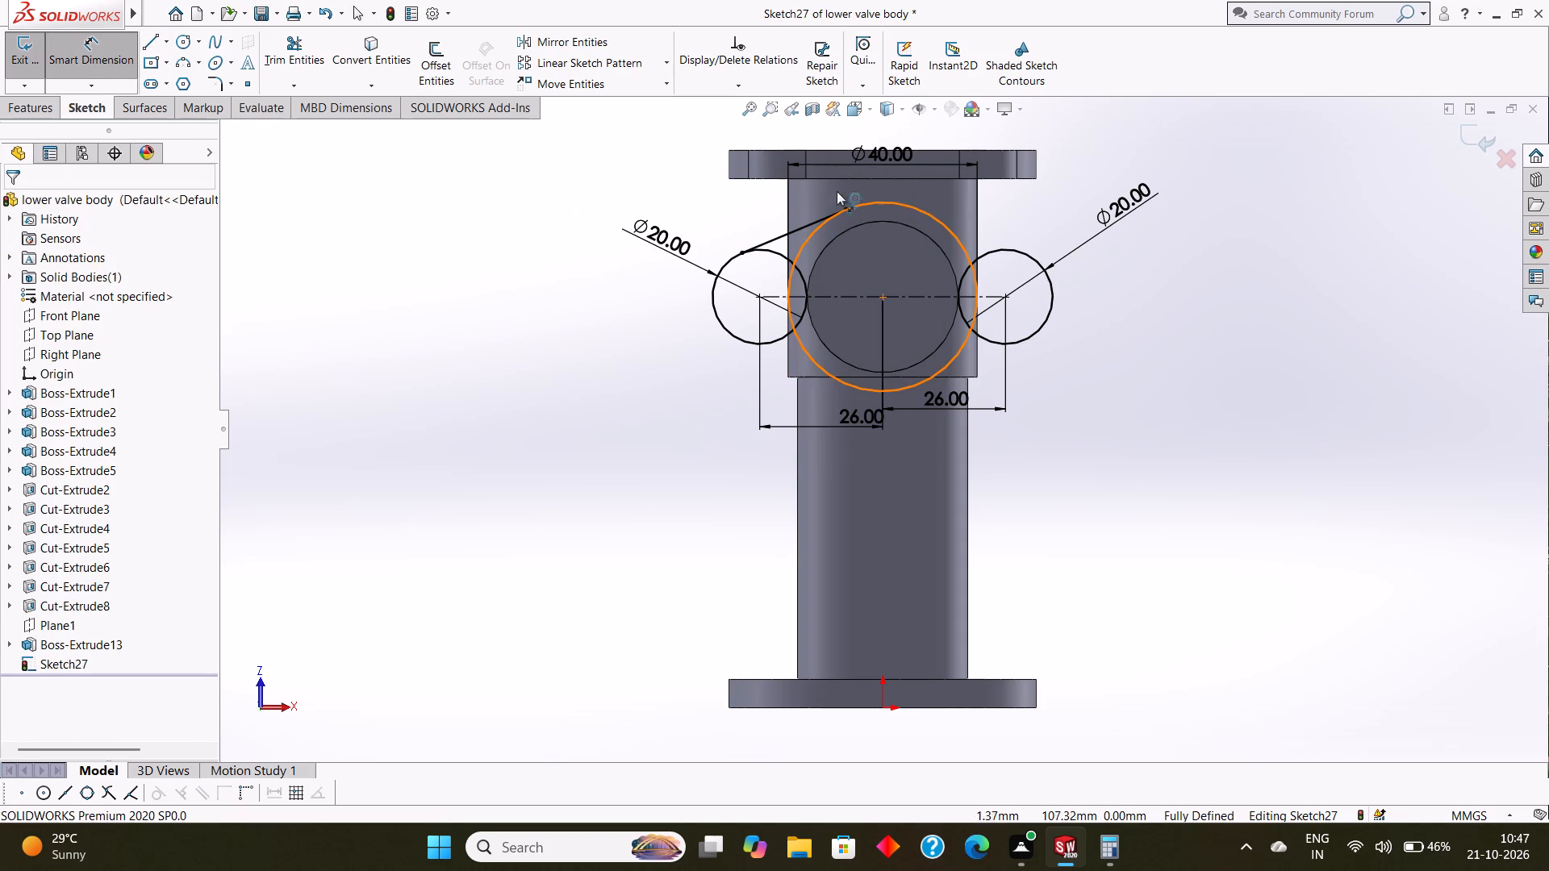
pyautogui.click(90, 51)
pyautogui.click(153, 48)
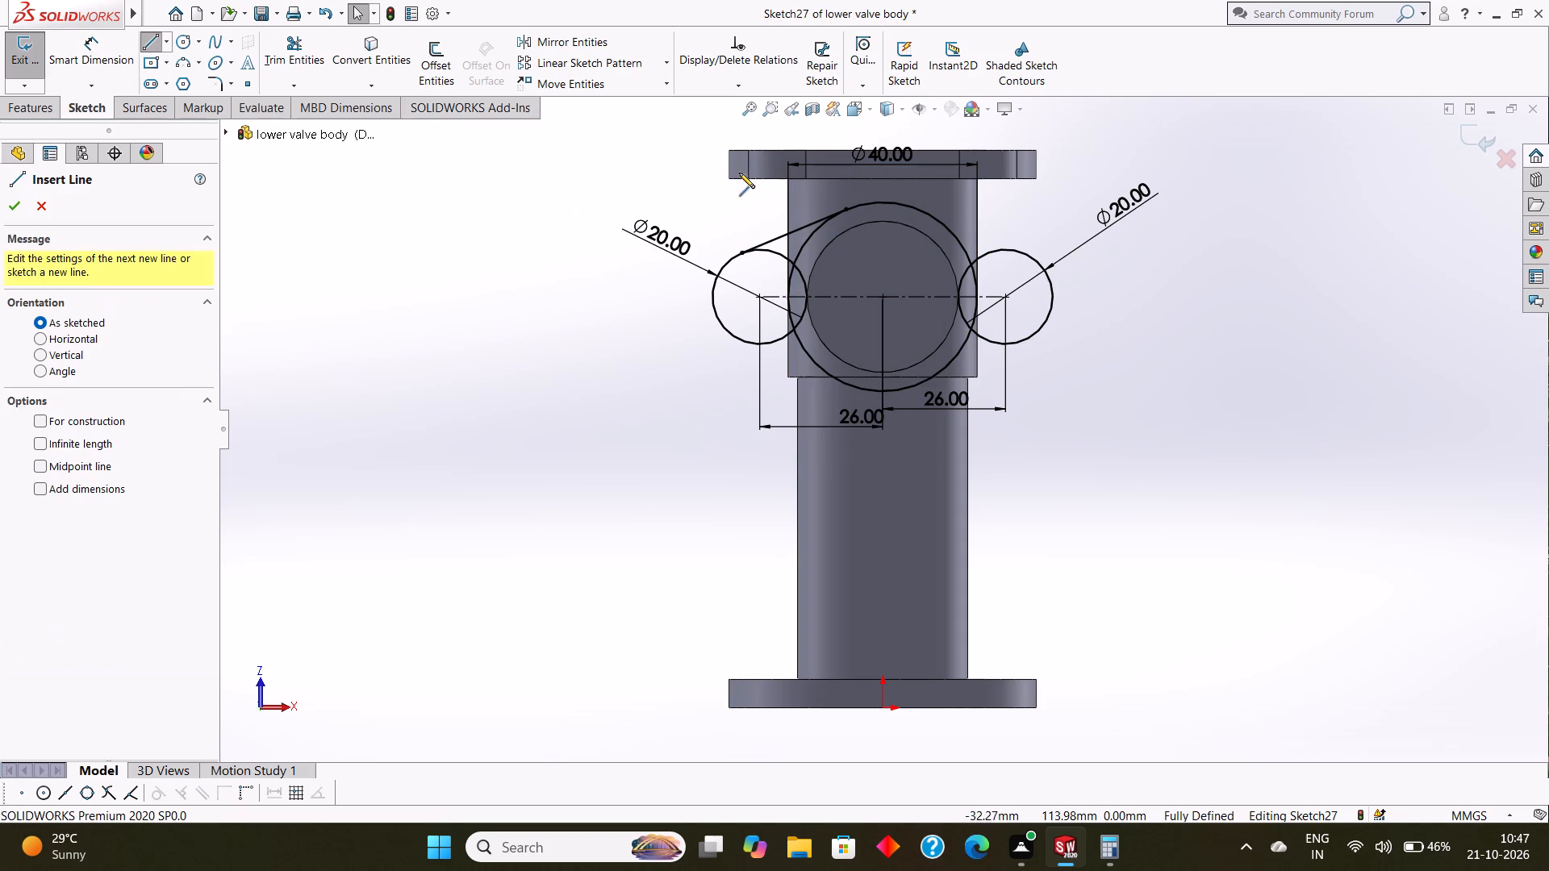
pyautogui.click(906, 203)
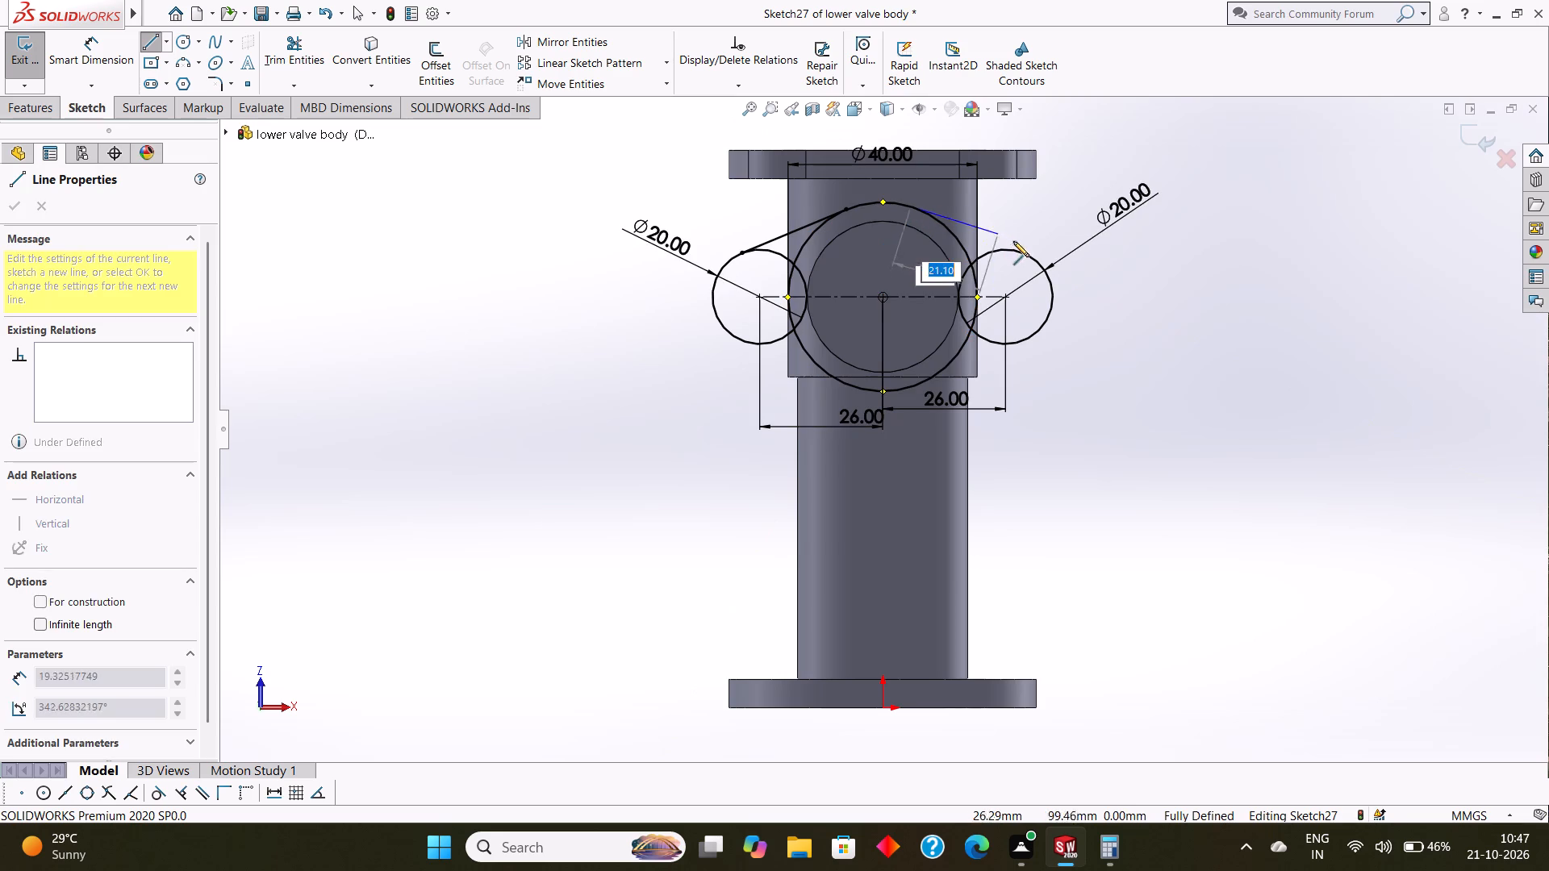
pyautogui.click(1025, 252)
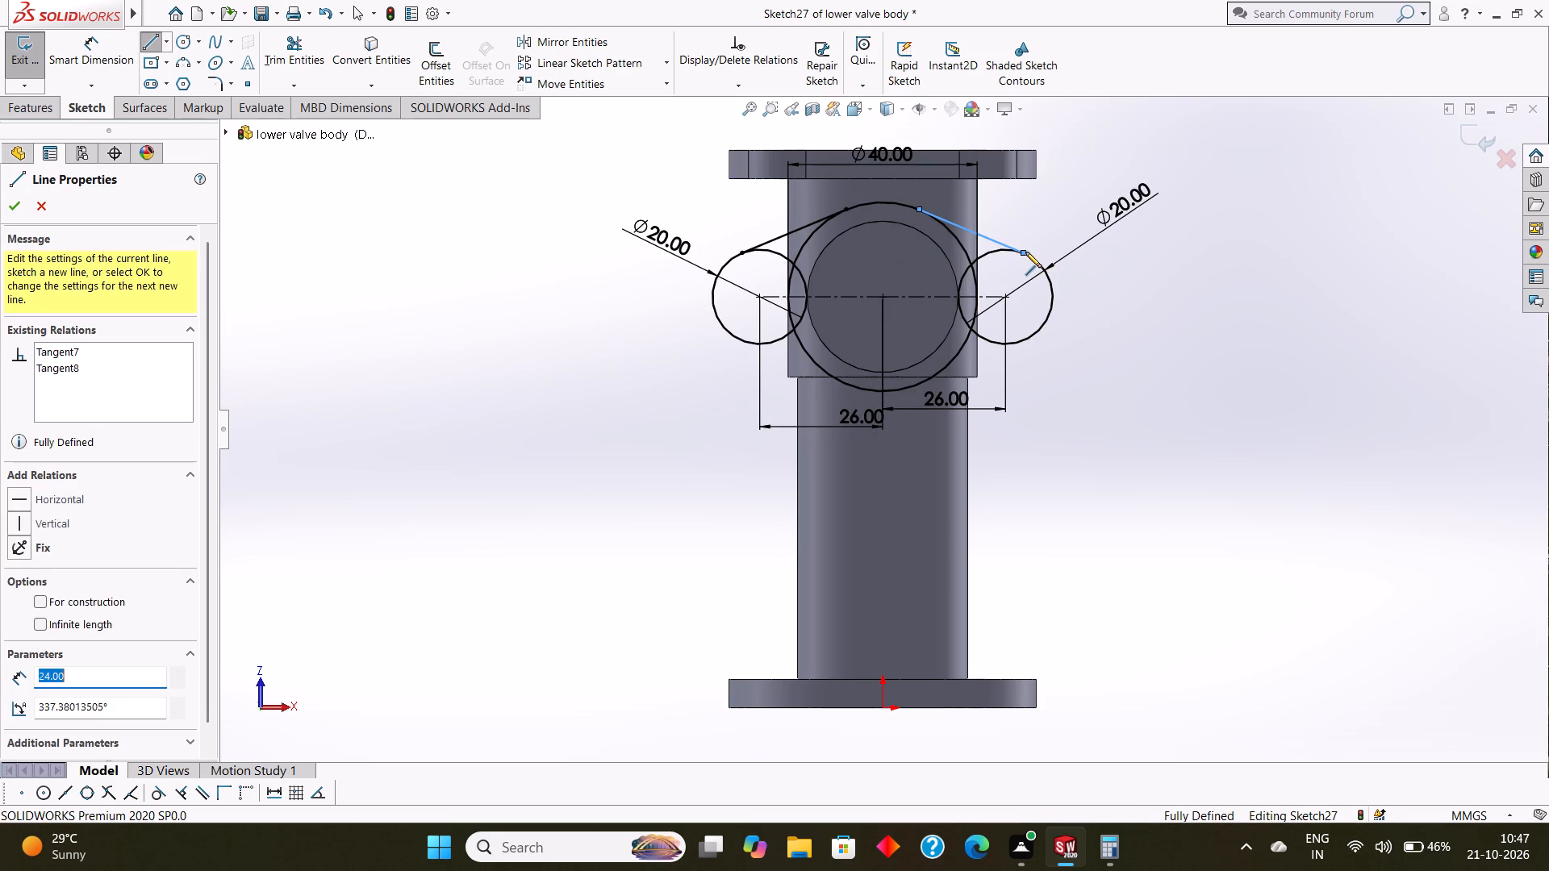
pyautogui.press('Escape')
pyautogui.press('Escape')
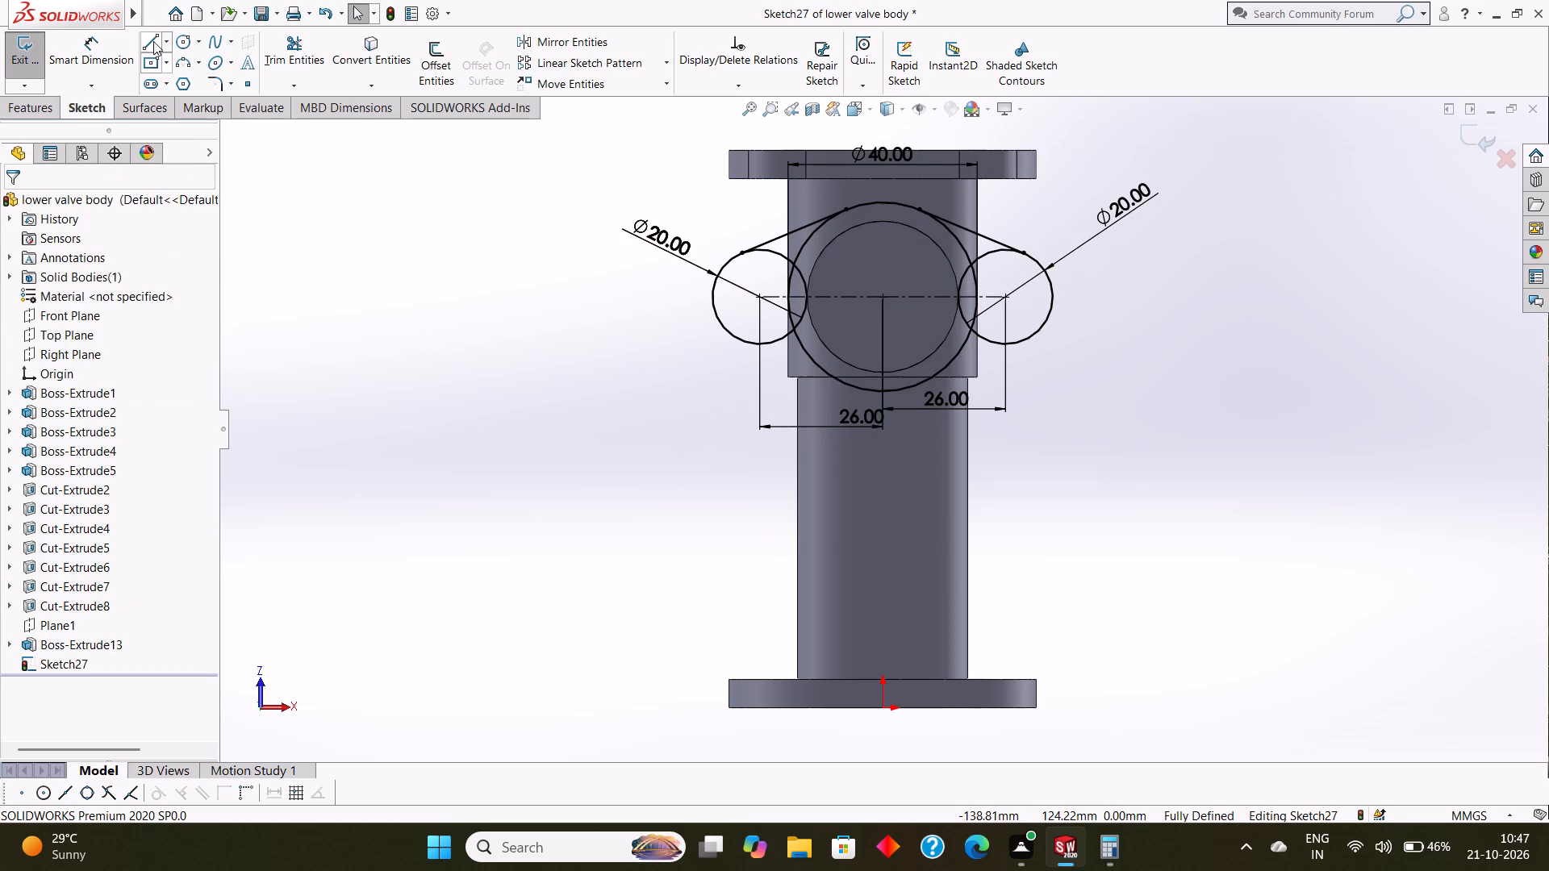
# Draw the lower-left line between the 20 mm side circle and the 40 mm circle, and add a tangent relation to the side circle.
pyautogui.click(153, 41)
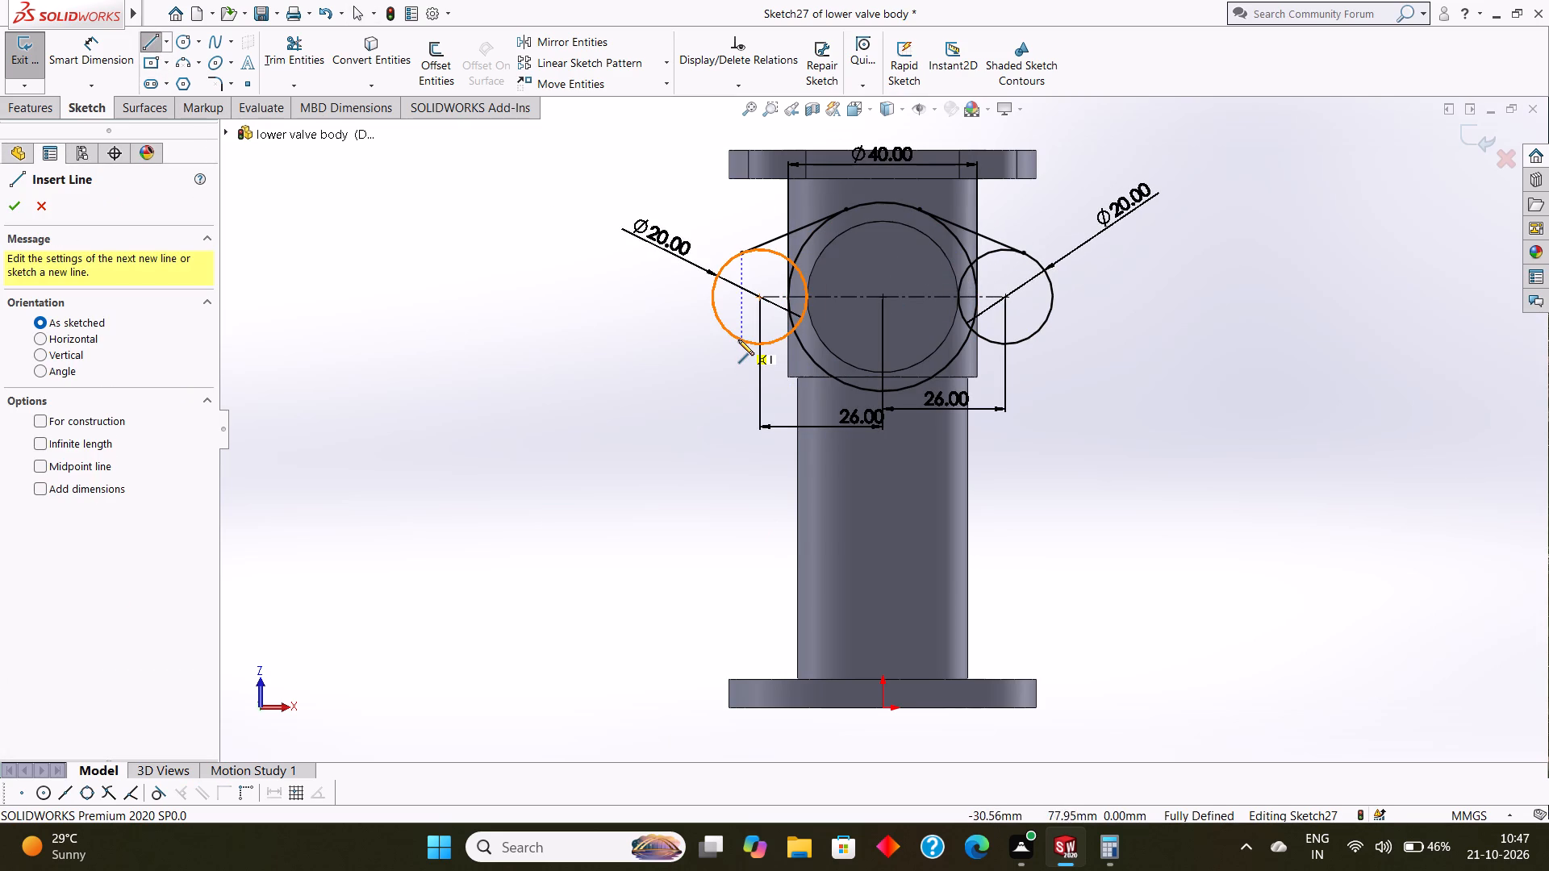
pyautogui.click(739, 338)
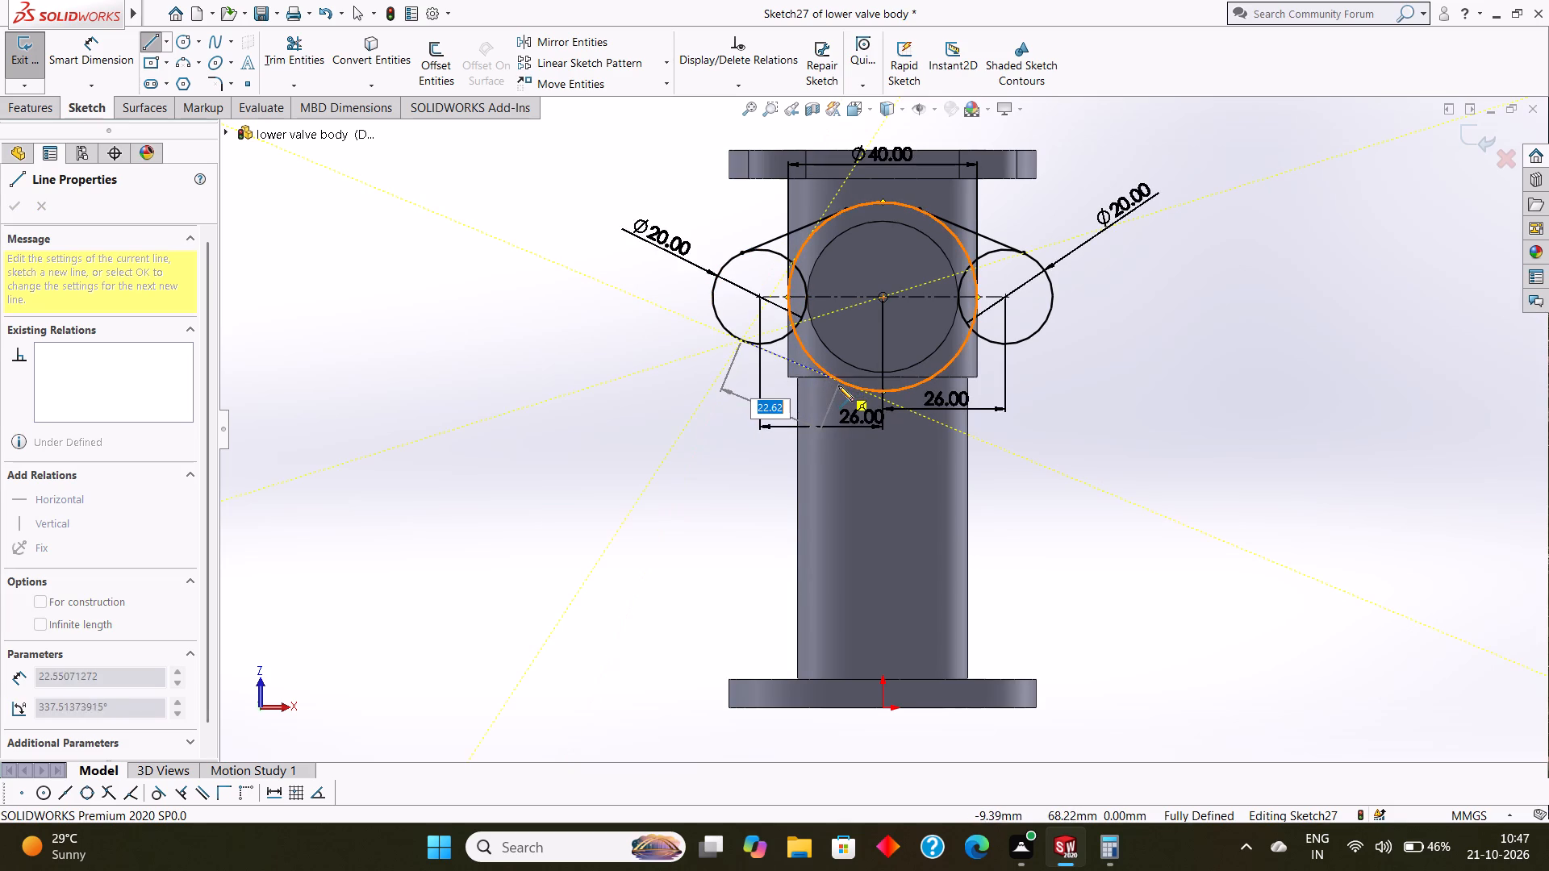
pyautogui.click(849, 386)
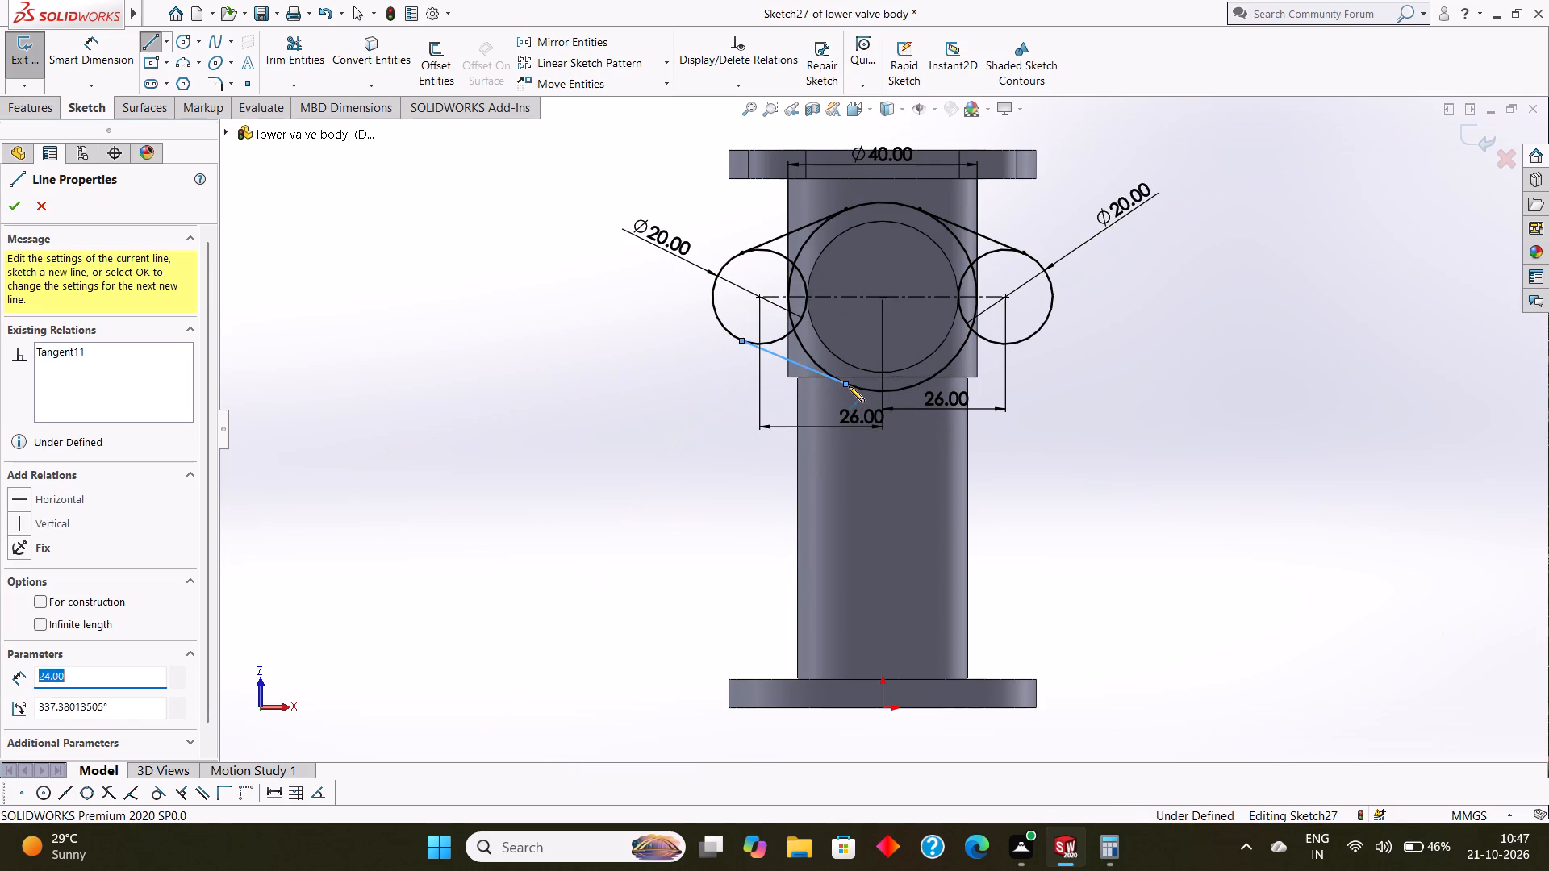
pyautogui.press('Escape')
pyautogui.press('Escape')
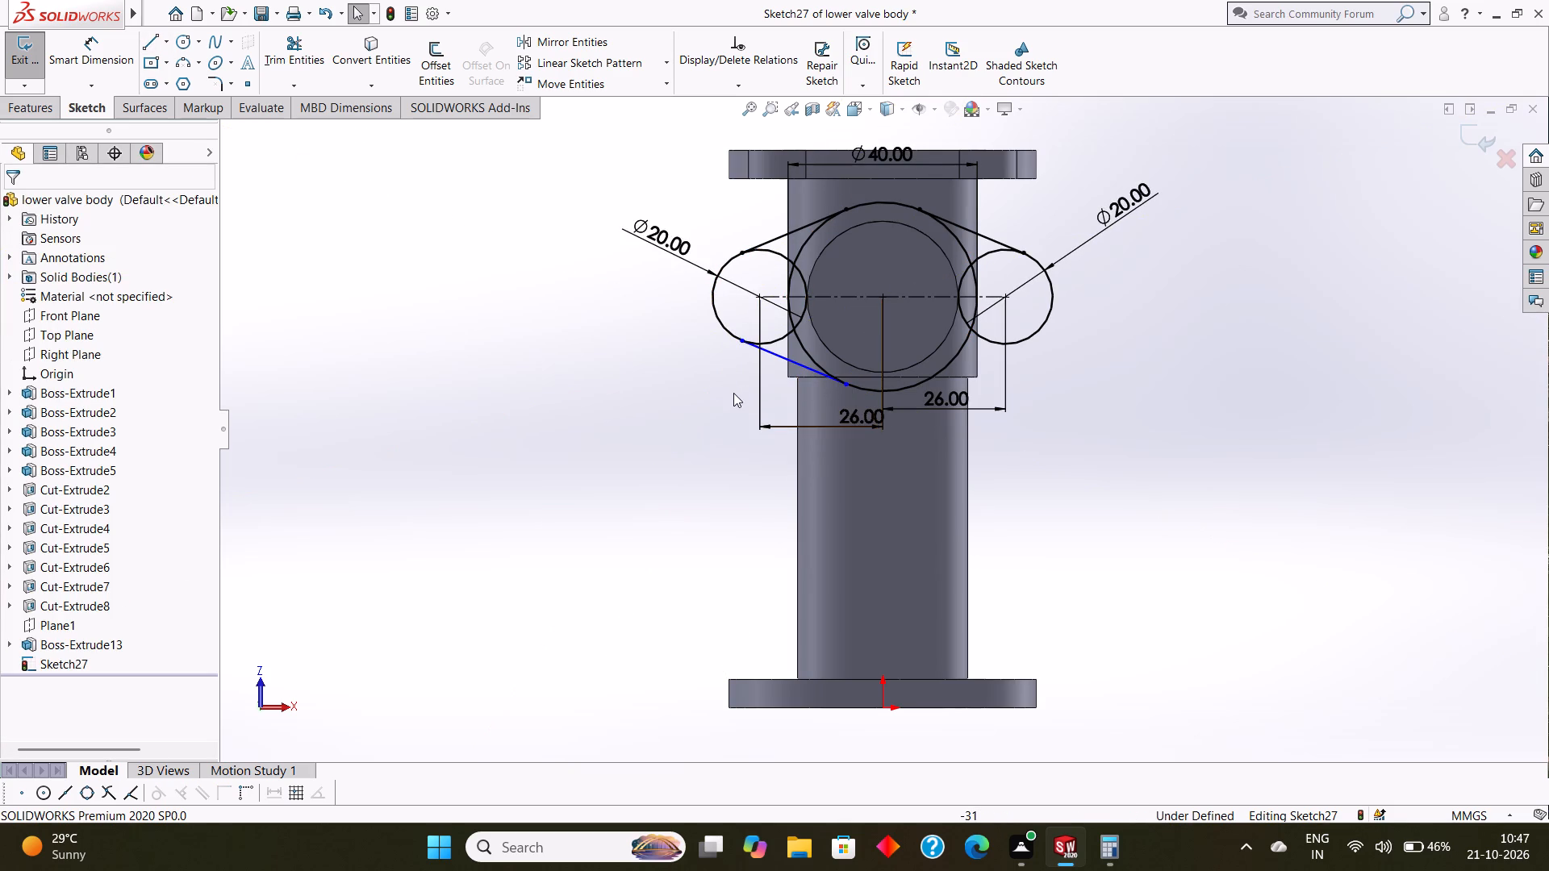
pyautogui.click(780, 353)
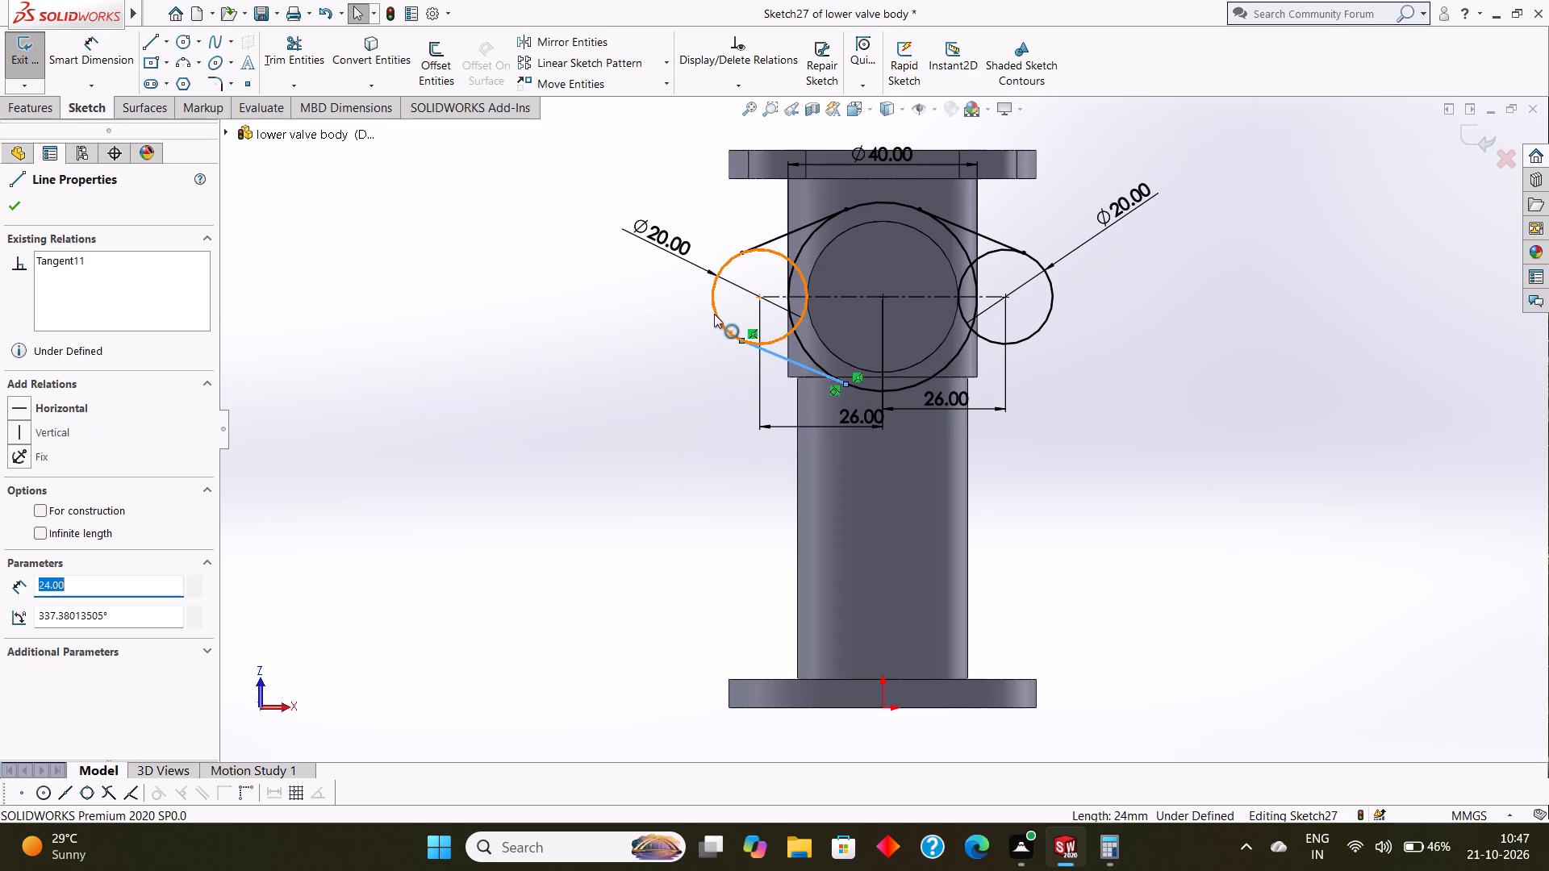
pyautogui.keyDown('ctrl'); pyautogui.click(714, 312); pyautogui.keyUp('ctrl')
pyautogui.click(56, 491)
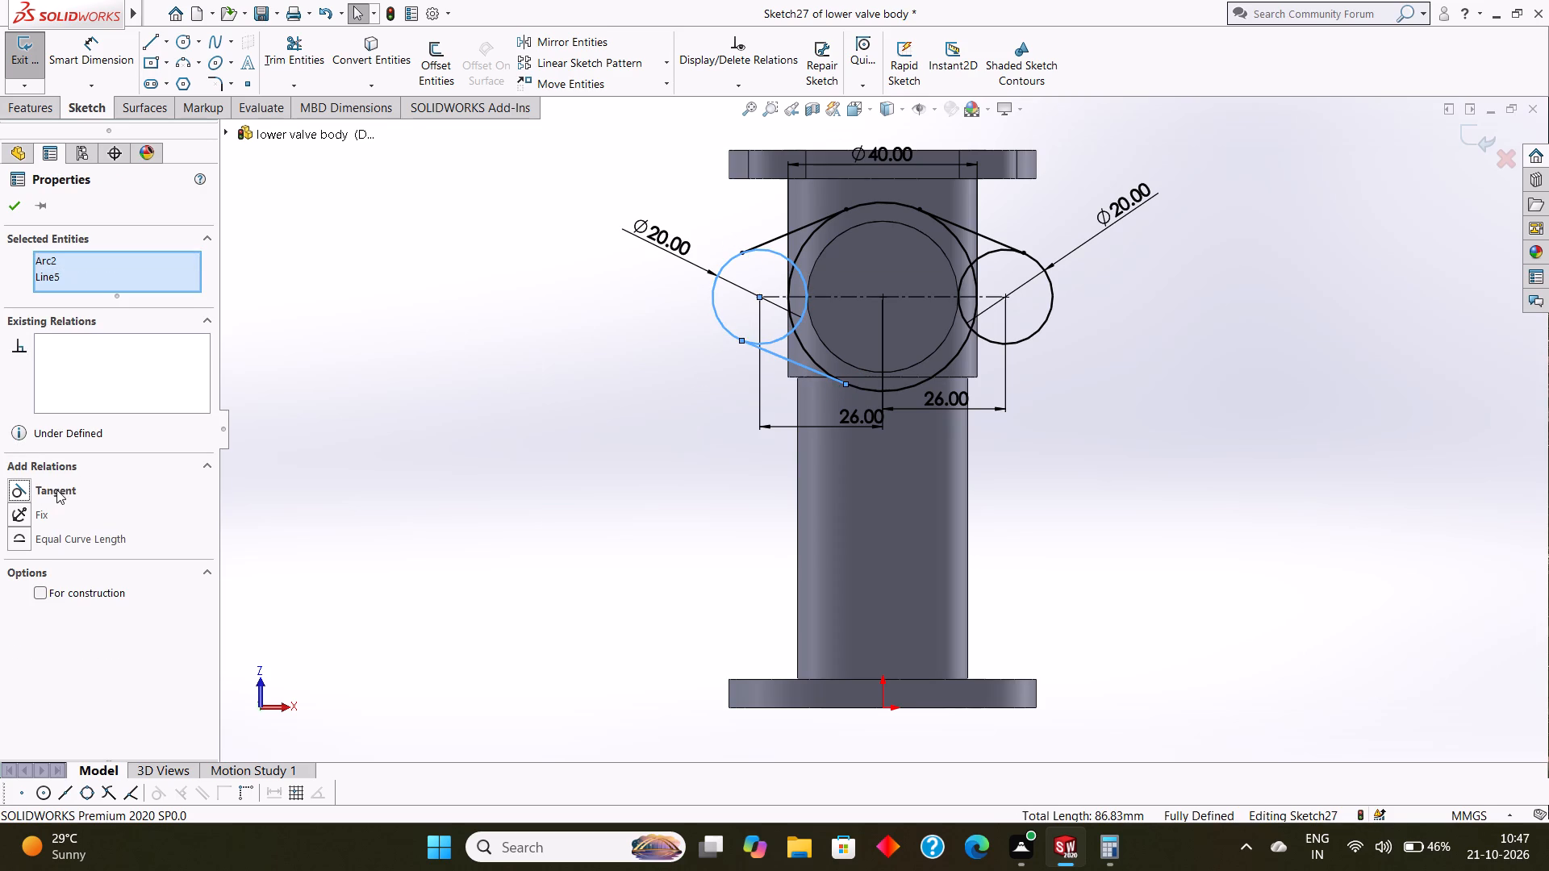
pyautogui.click(12, 215)
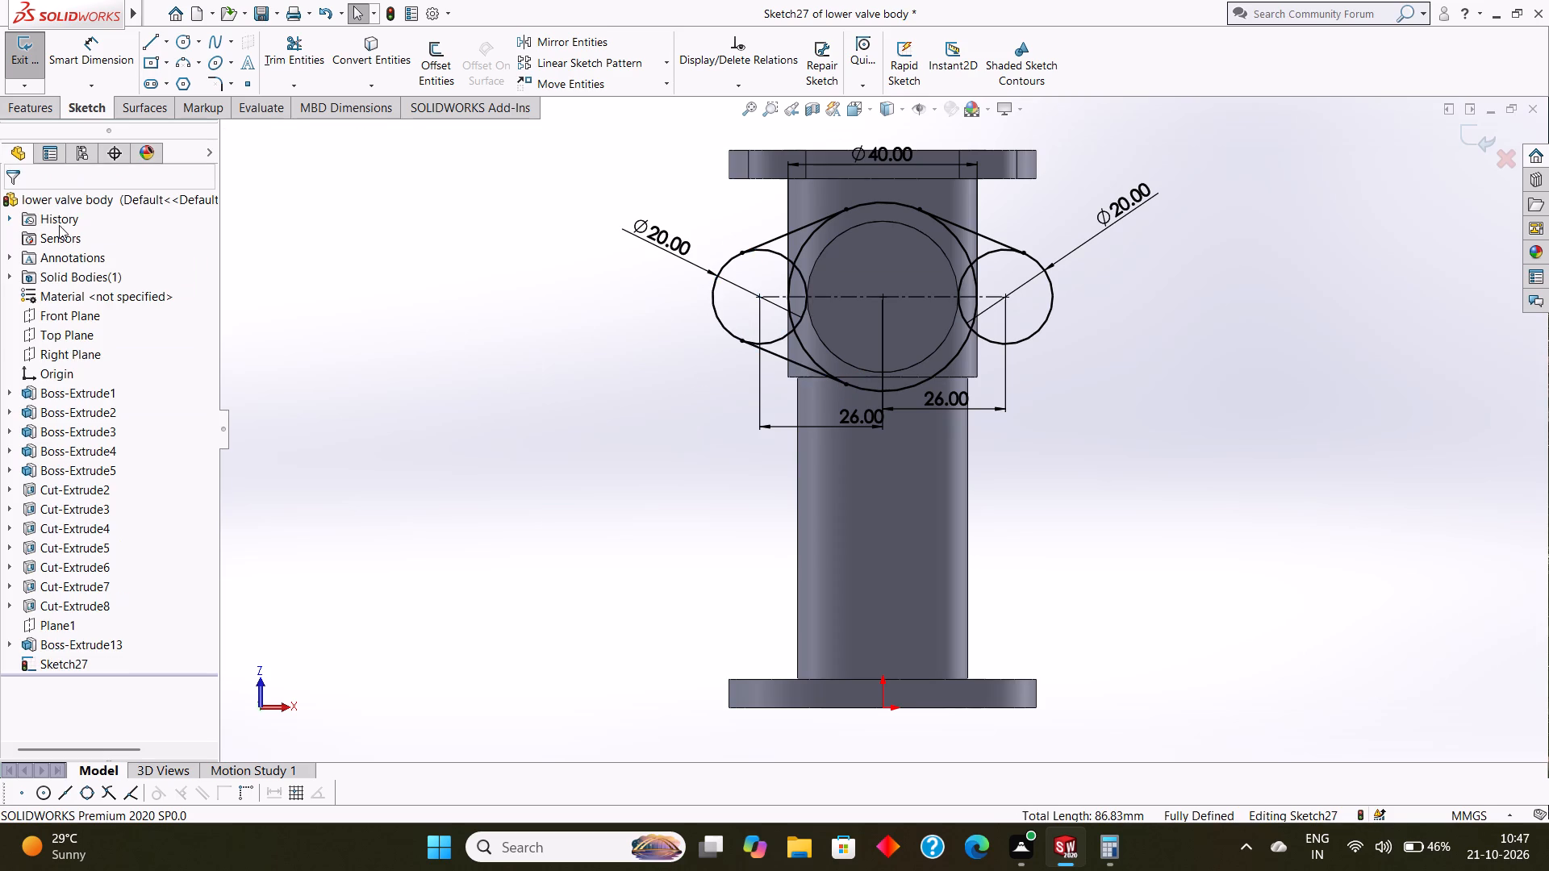
# Draw the lower-right line tangent to the 40 mm circle and the right 20 mm side circle.
pyautogui.click(147, 40)
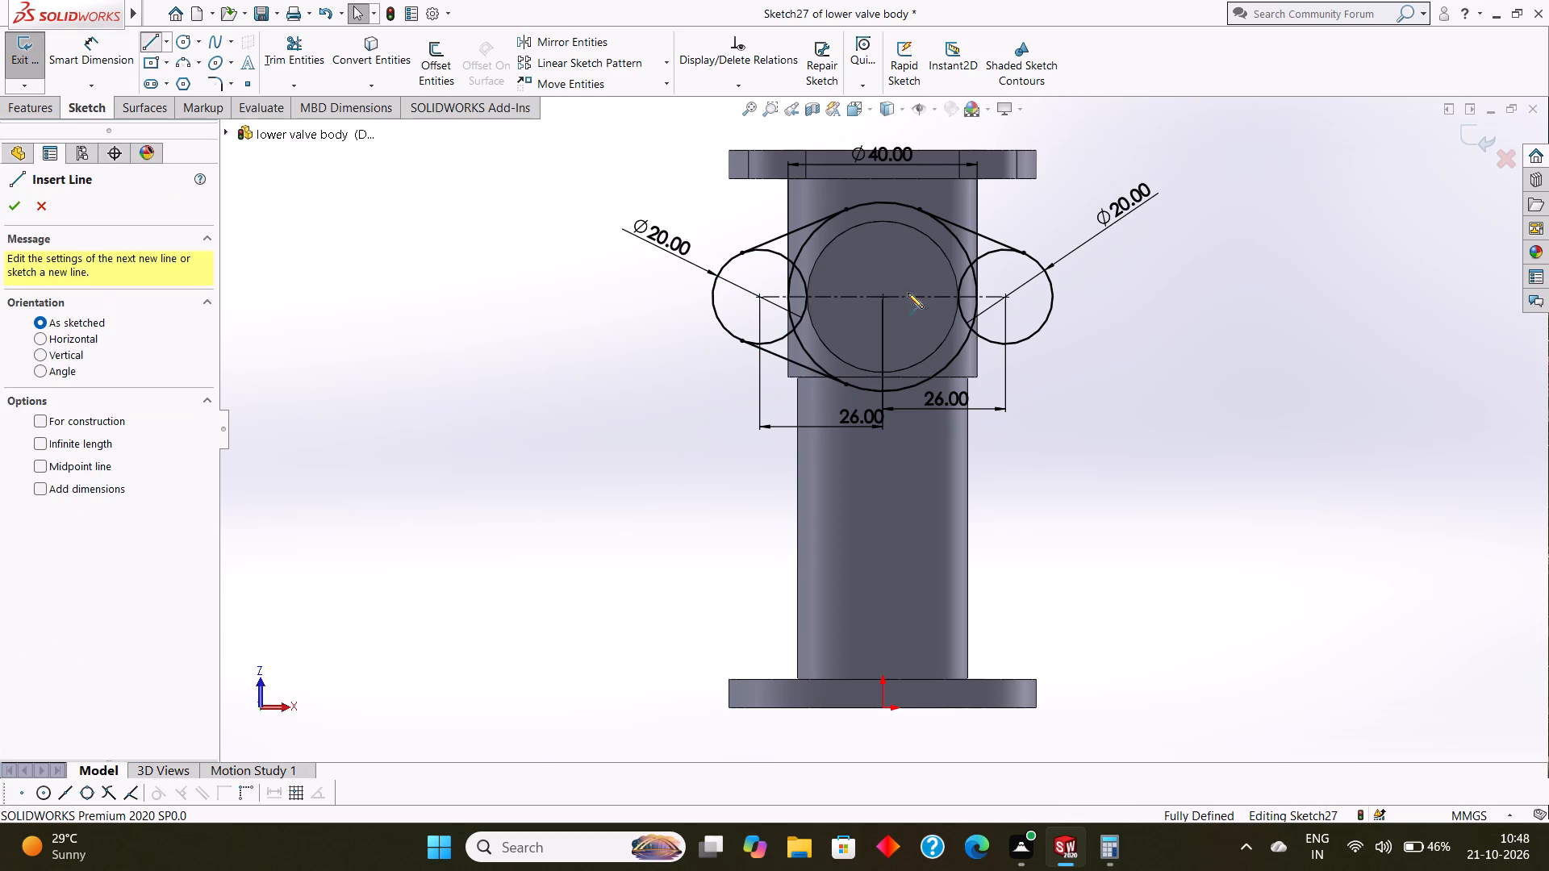
pyautogui.click(926, 381)
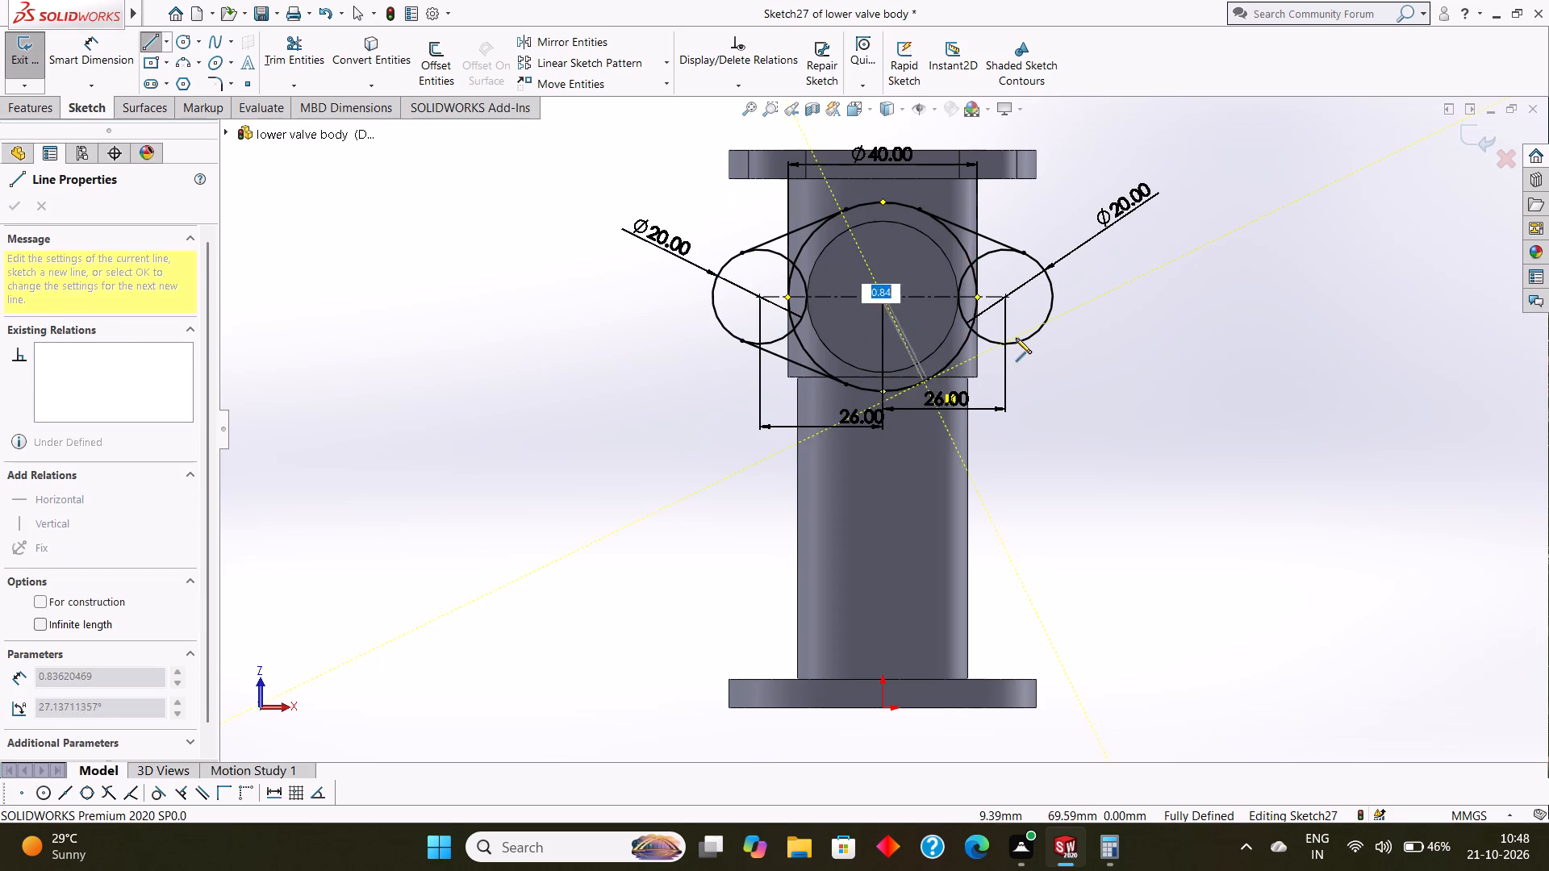
pyautogui.click(1021, 338)
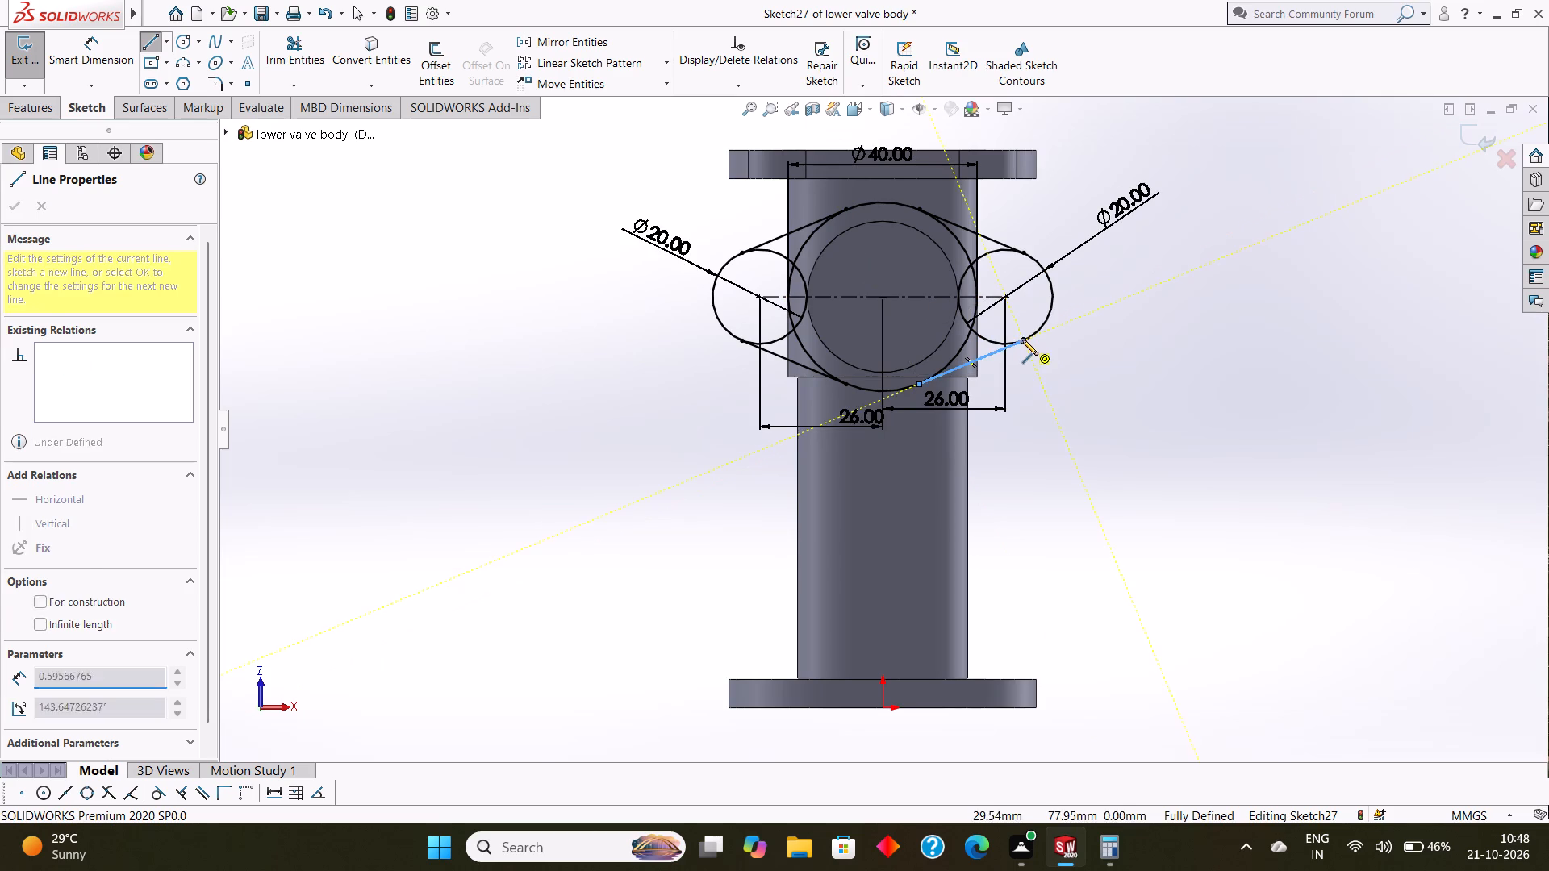
pyautogui.press('Escape')
pyautogui.press('Escape')
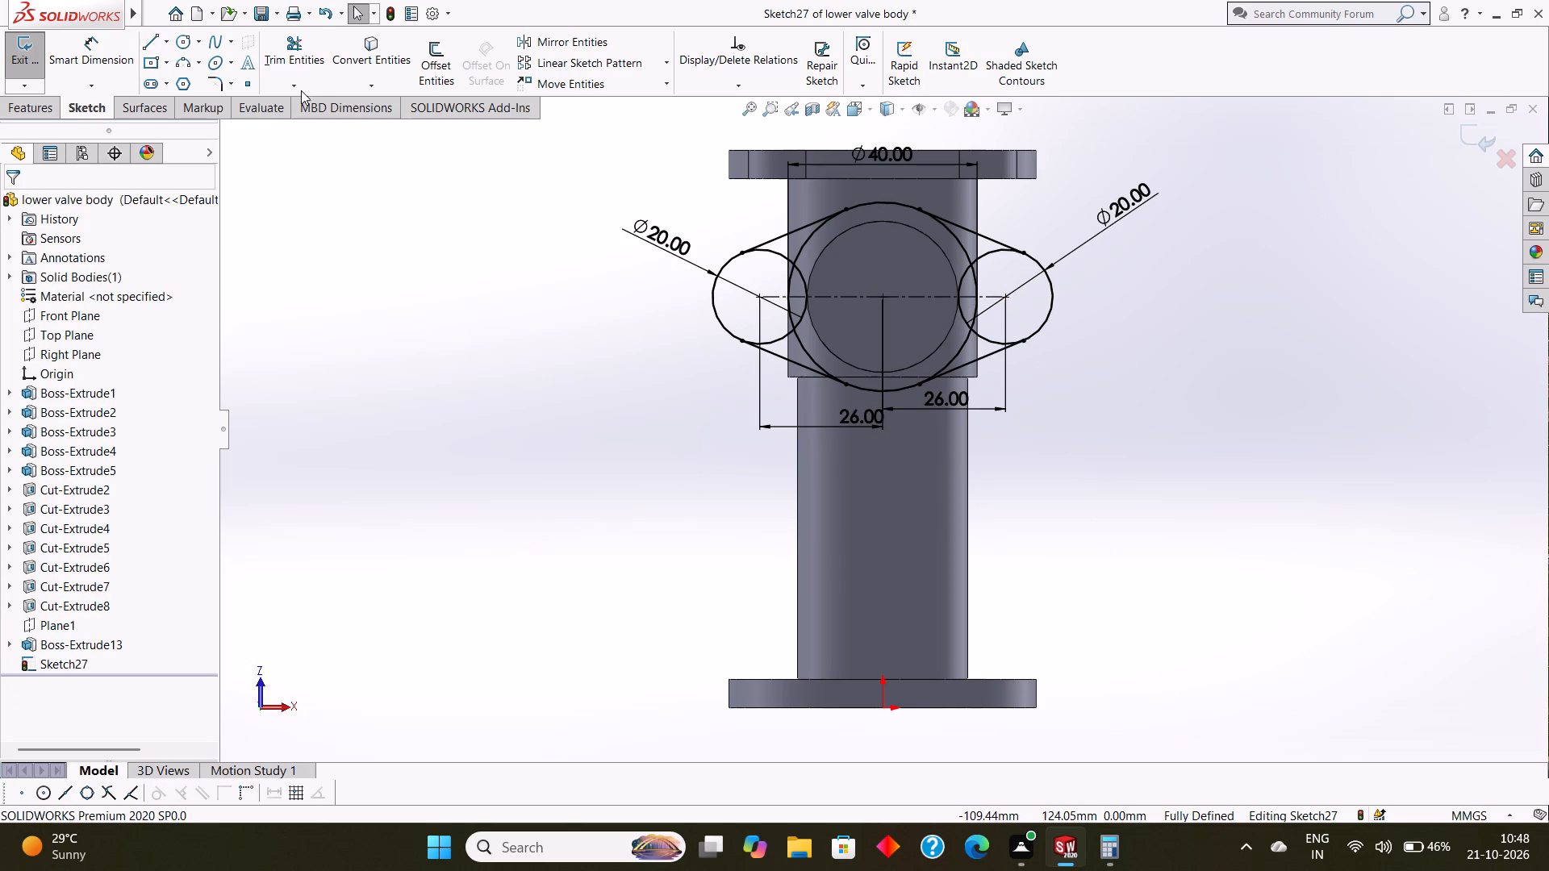
# Trim away the inner arcs of both side circles and the side arcs of the 40 mm circle, leaving one closed flange outline.
pyautogui.click(296, 53)
pyautogui.scroll(-1, 764, 247)
pyautogui.click(783, 262)
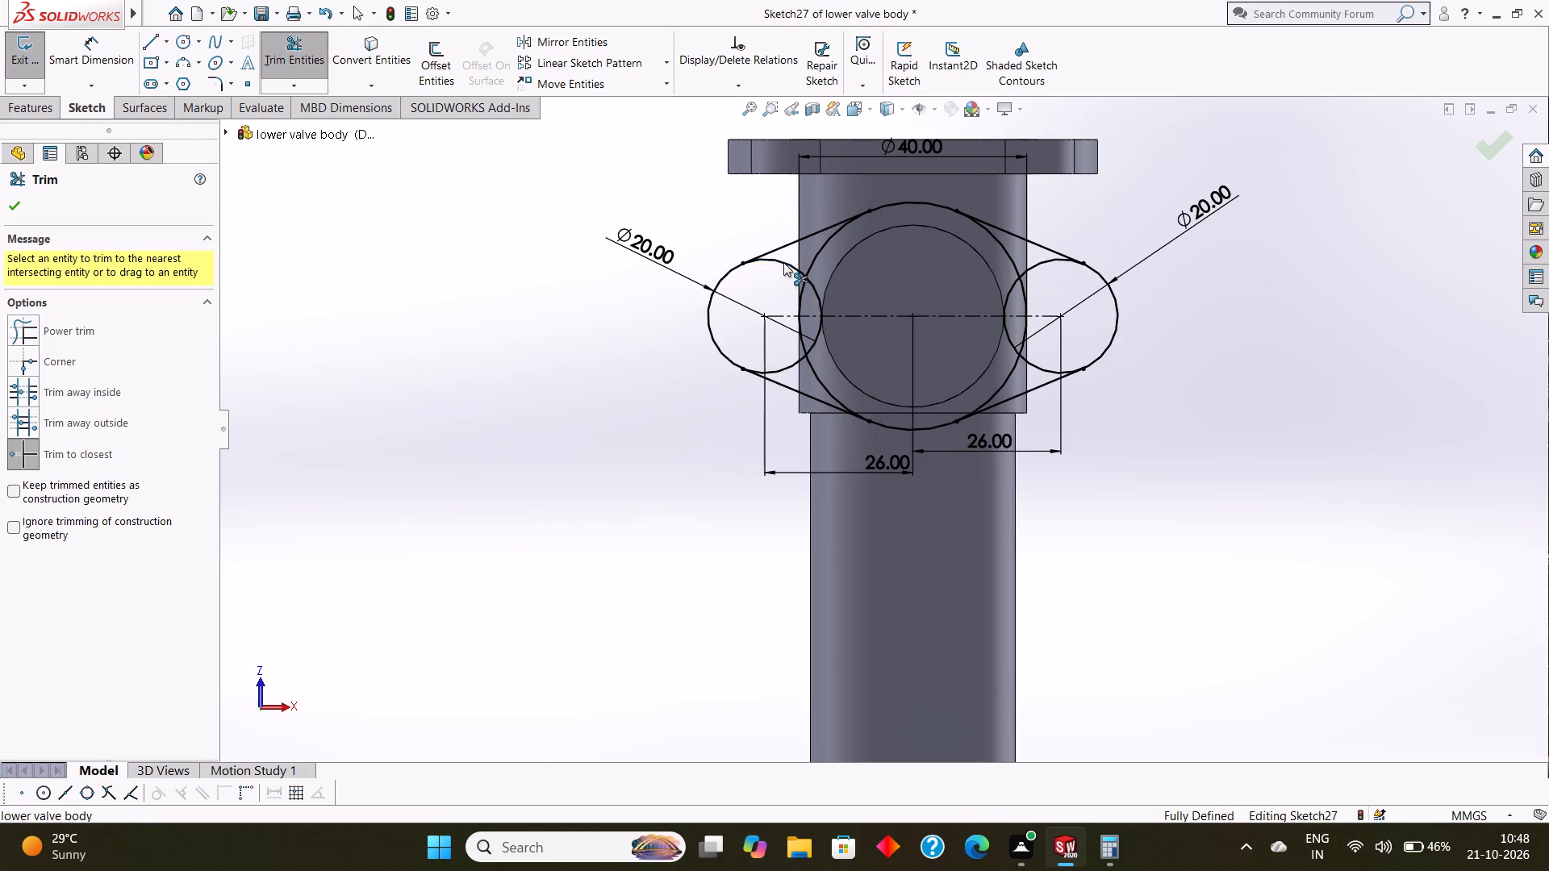
pyautogui.click(816, 290)
pyautogui.click(816, 334)
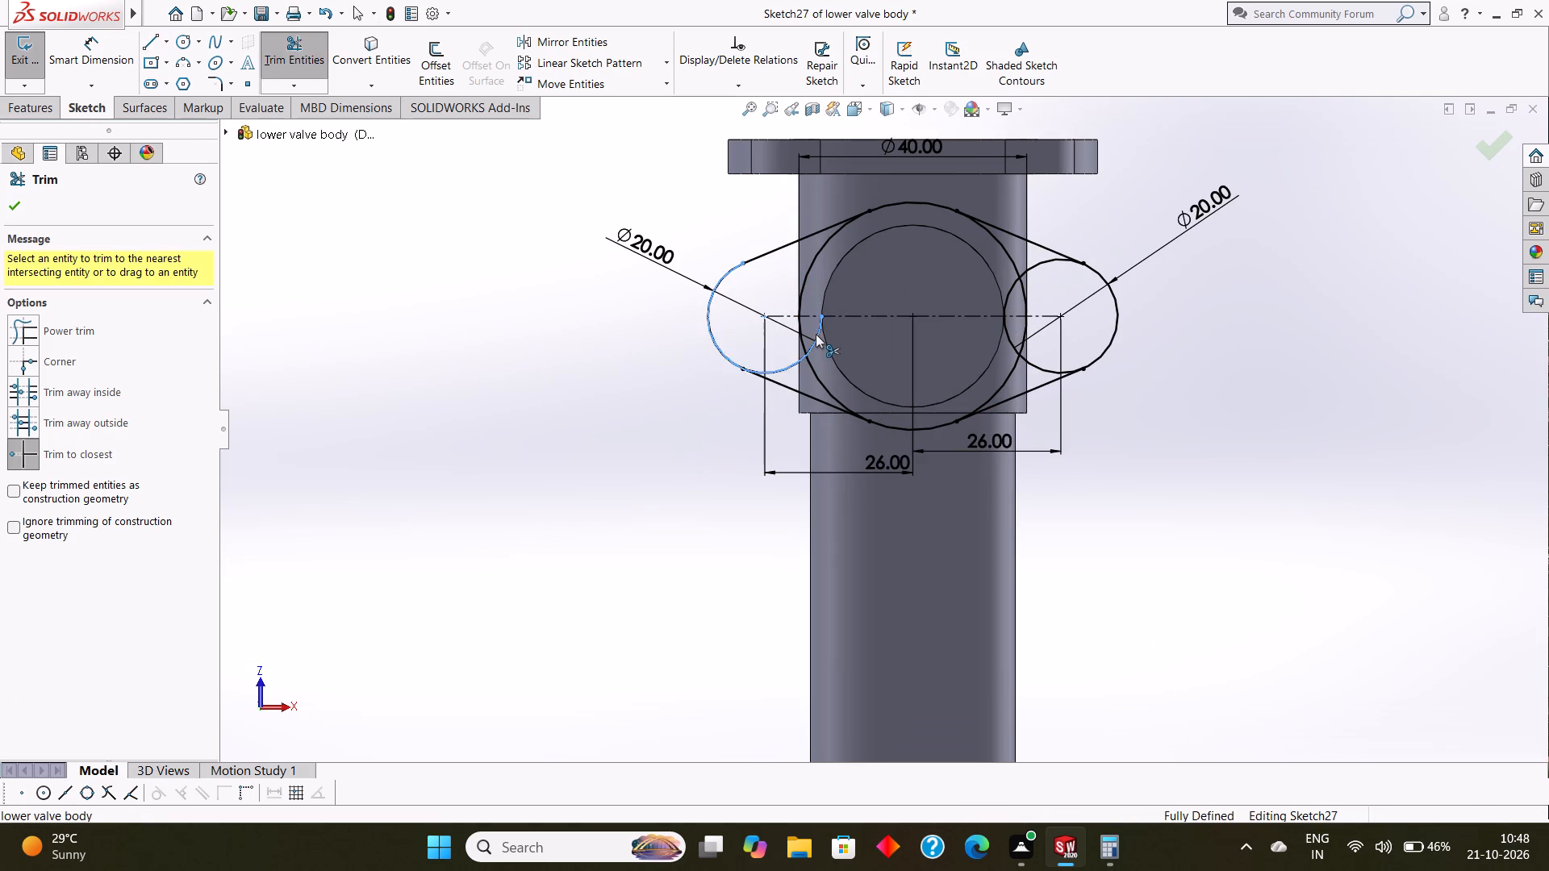
pyautogui.click(793, 360)
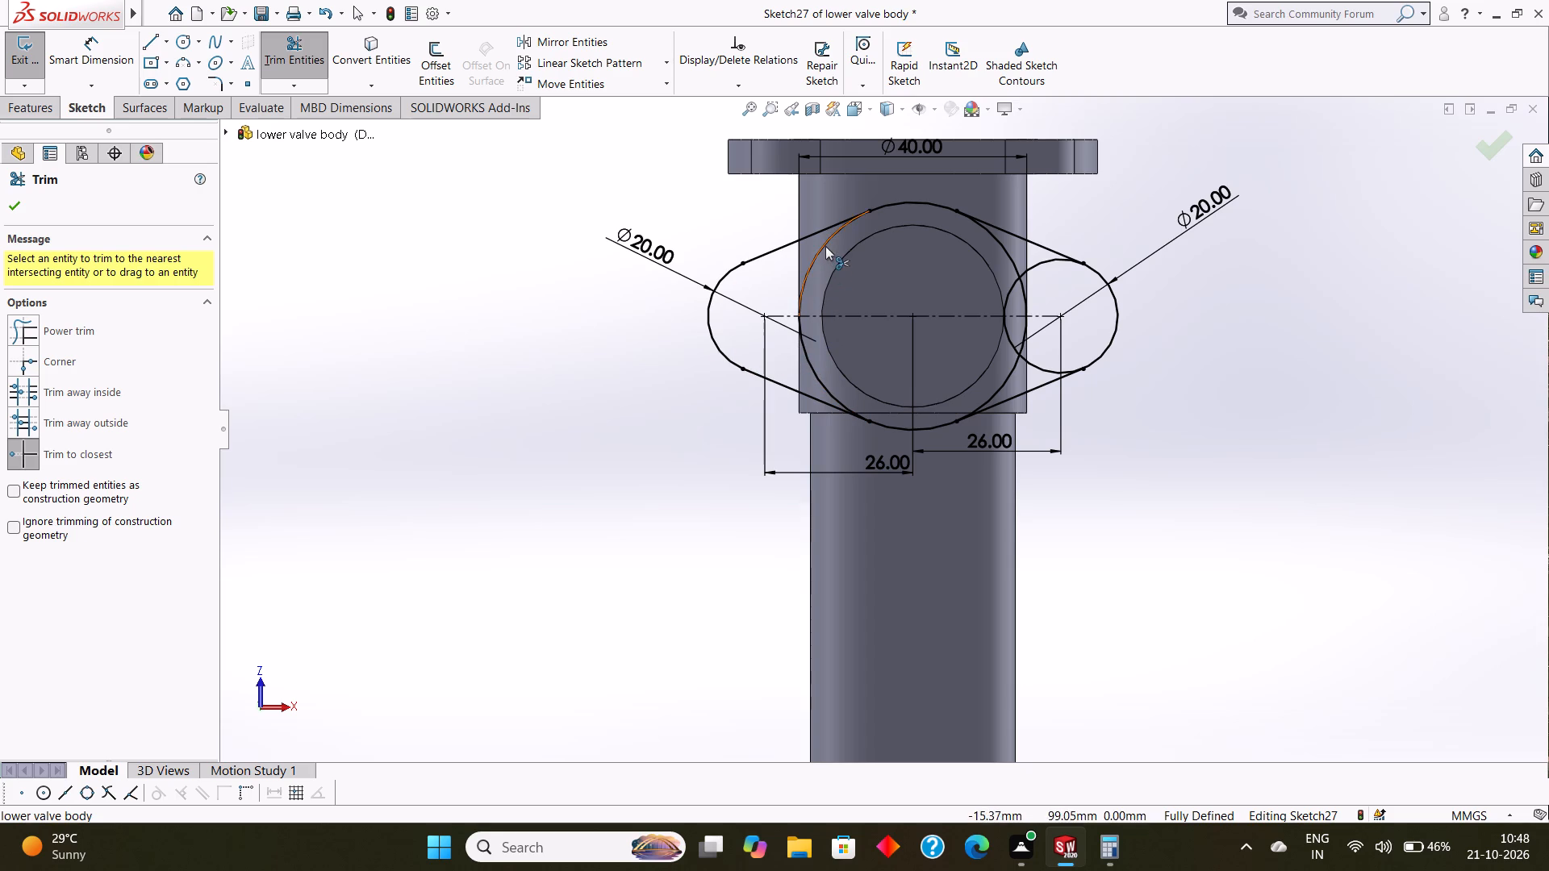
pyautogui.click(825, 246)
pyautogui.click(807, 353)
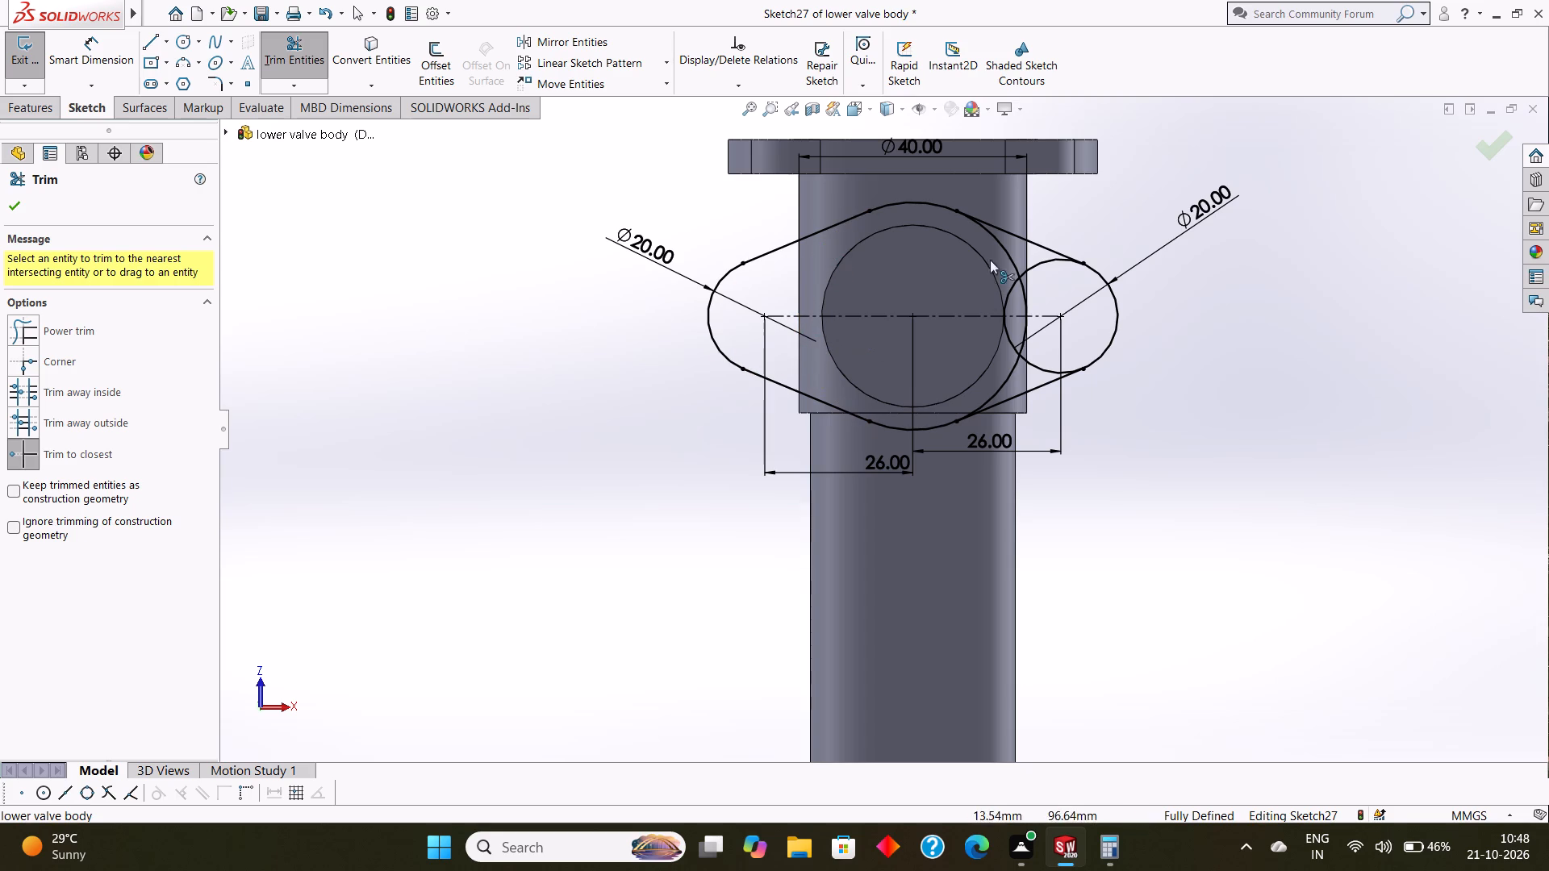
pyautogui.click(997, 241)
pyautogui.click(1024, 295)
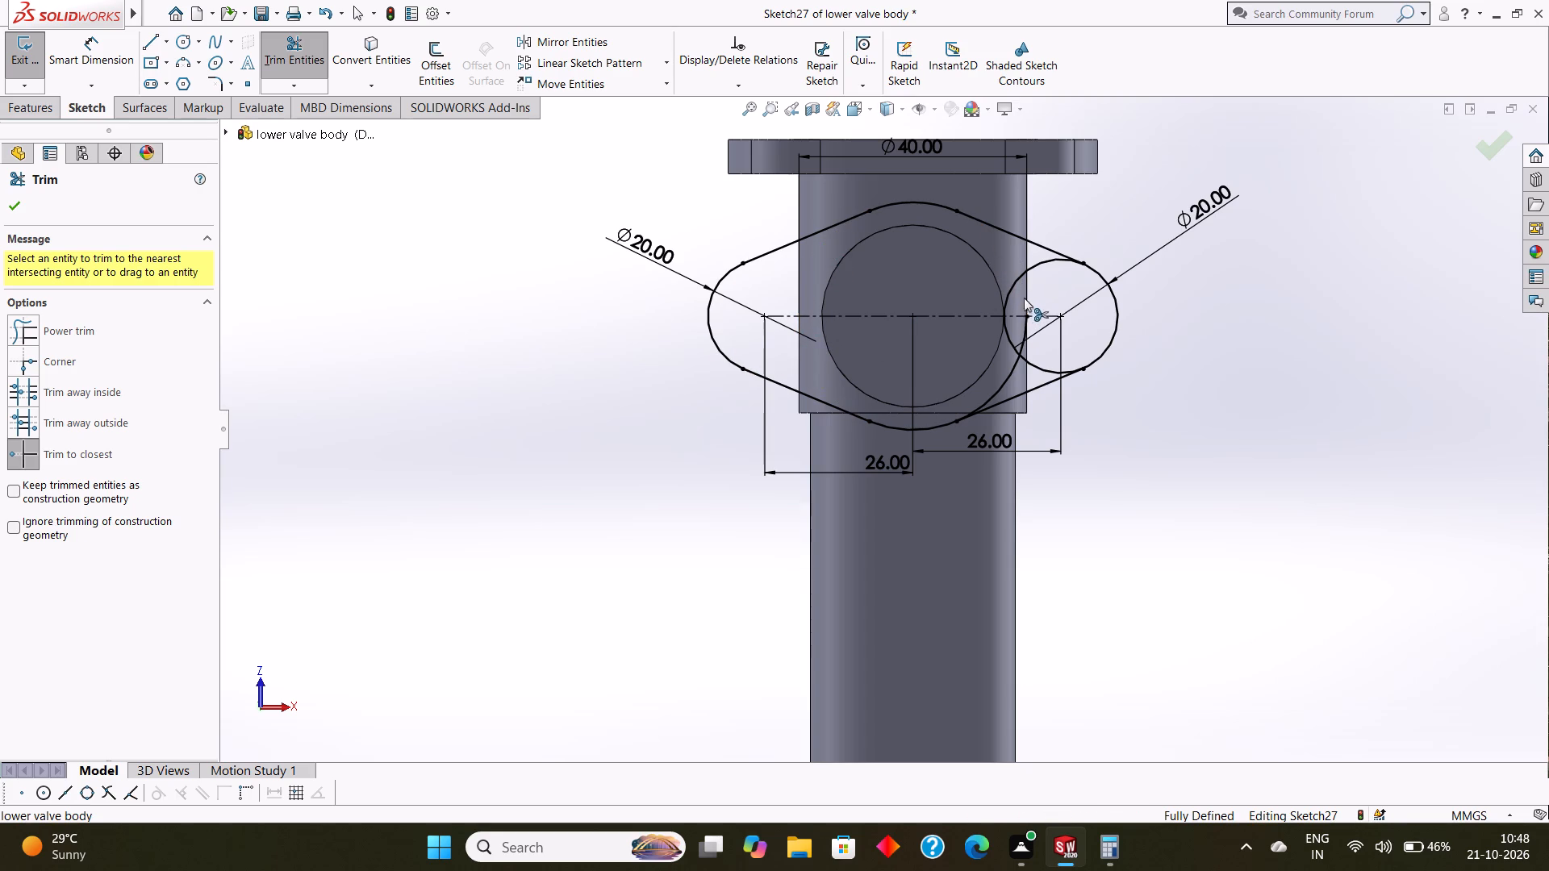
pyautogui.click(1023, 331)
pyautogui.click(1009, 371)
pyautogui.click(1045, 263)
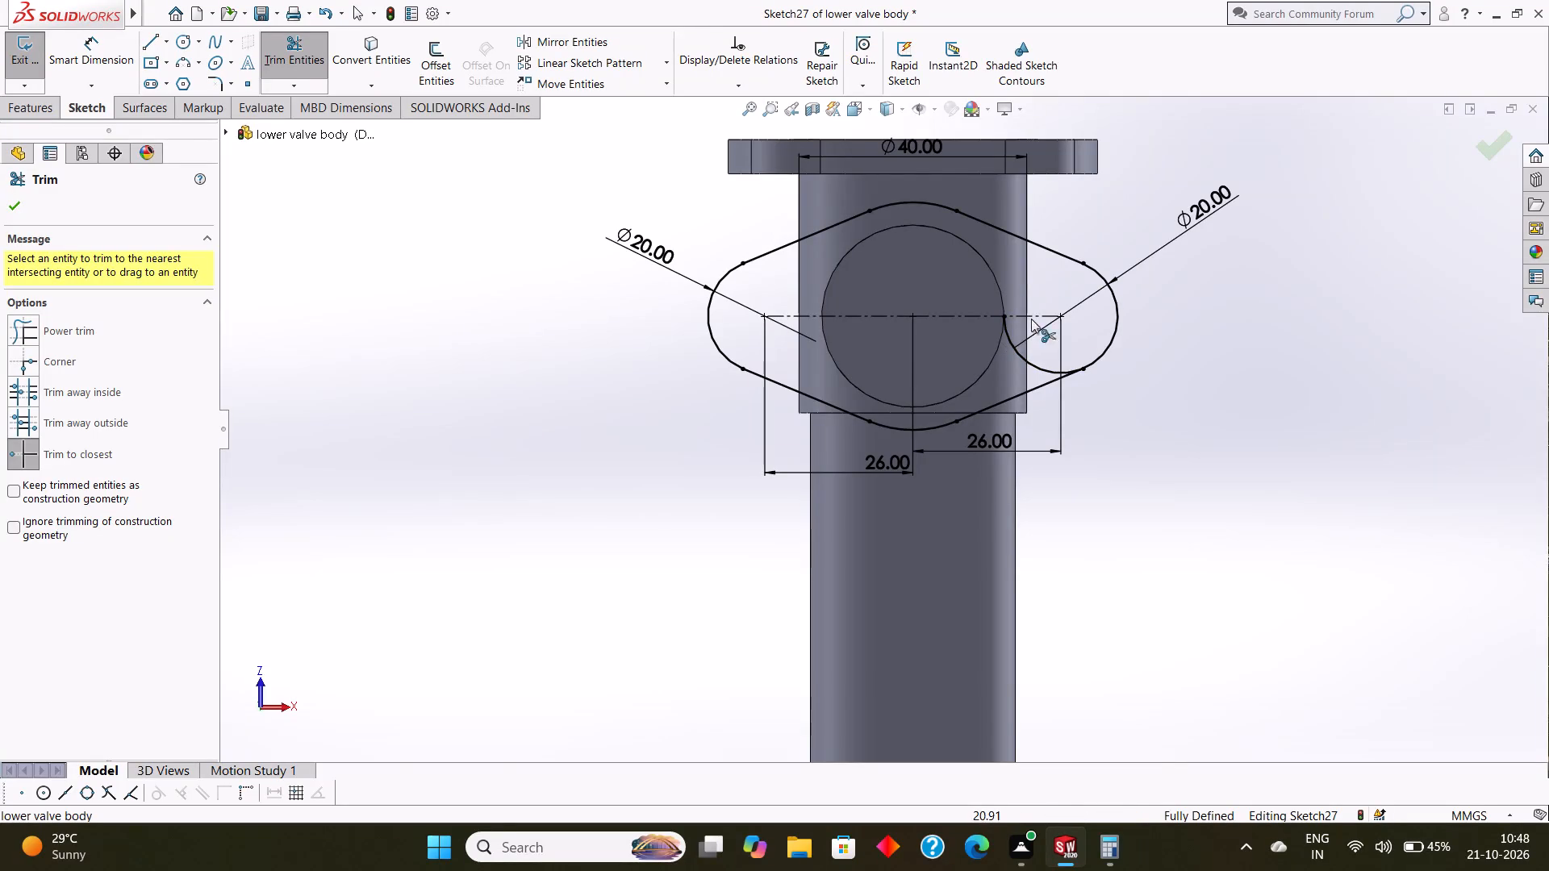
pyautogui.click(1020, 356)
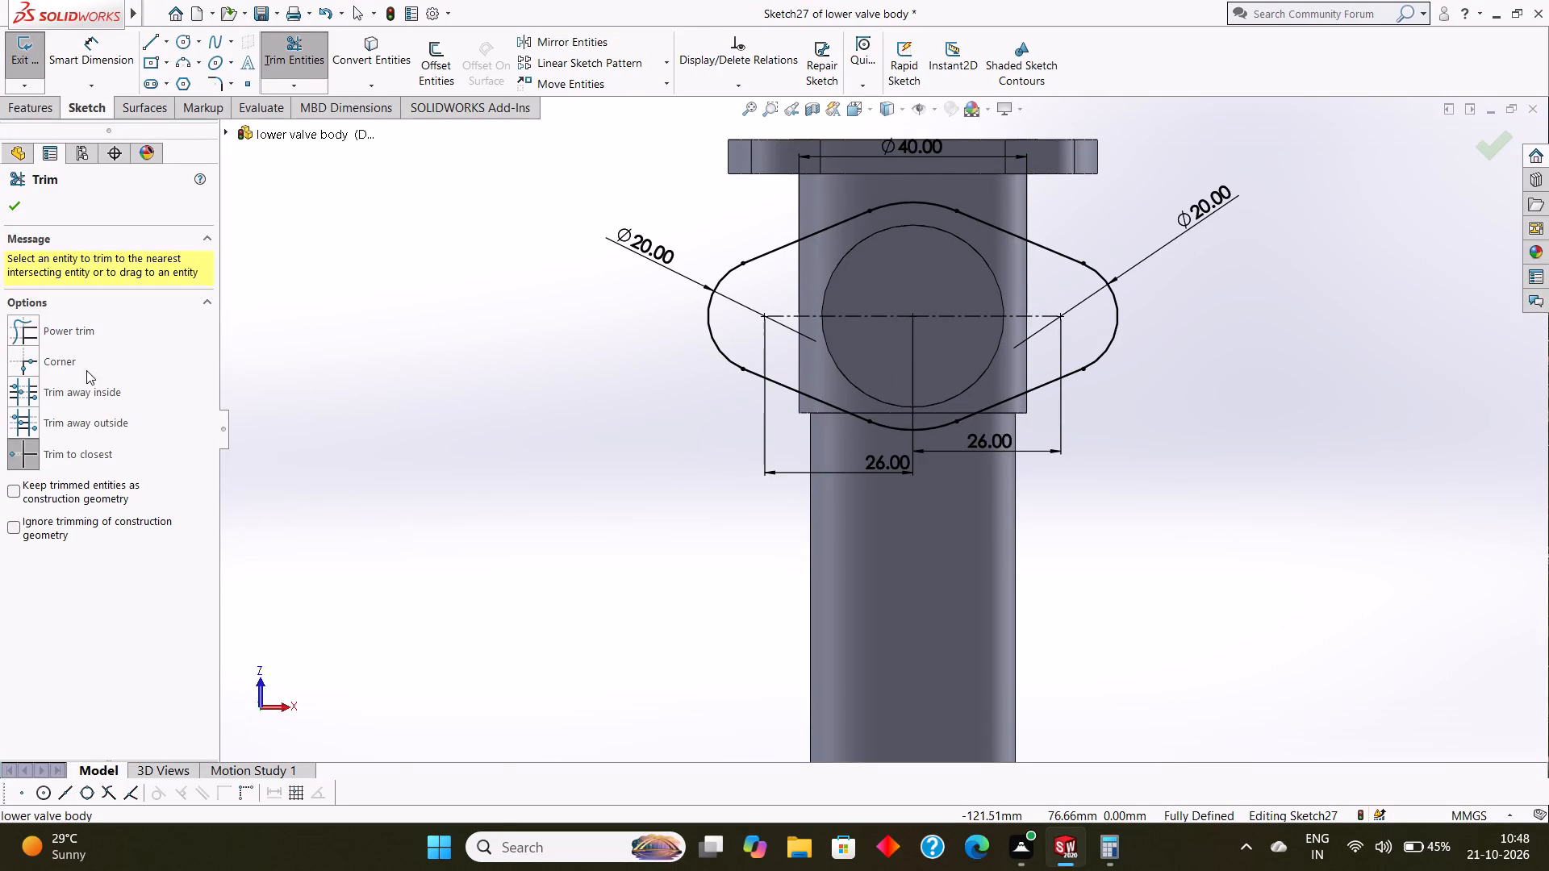
pyautogui.click(16, 215)
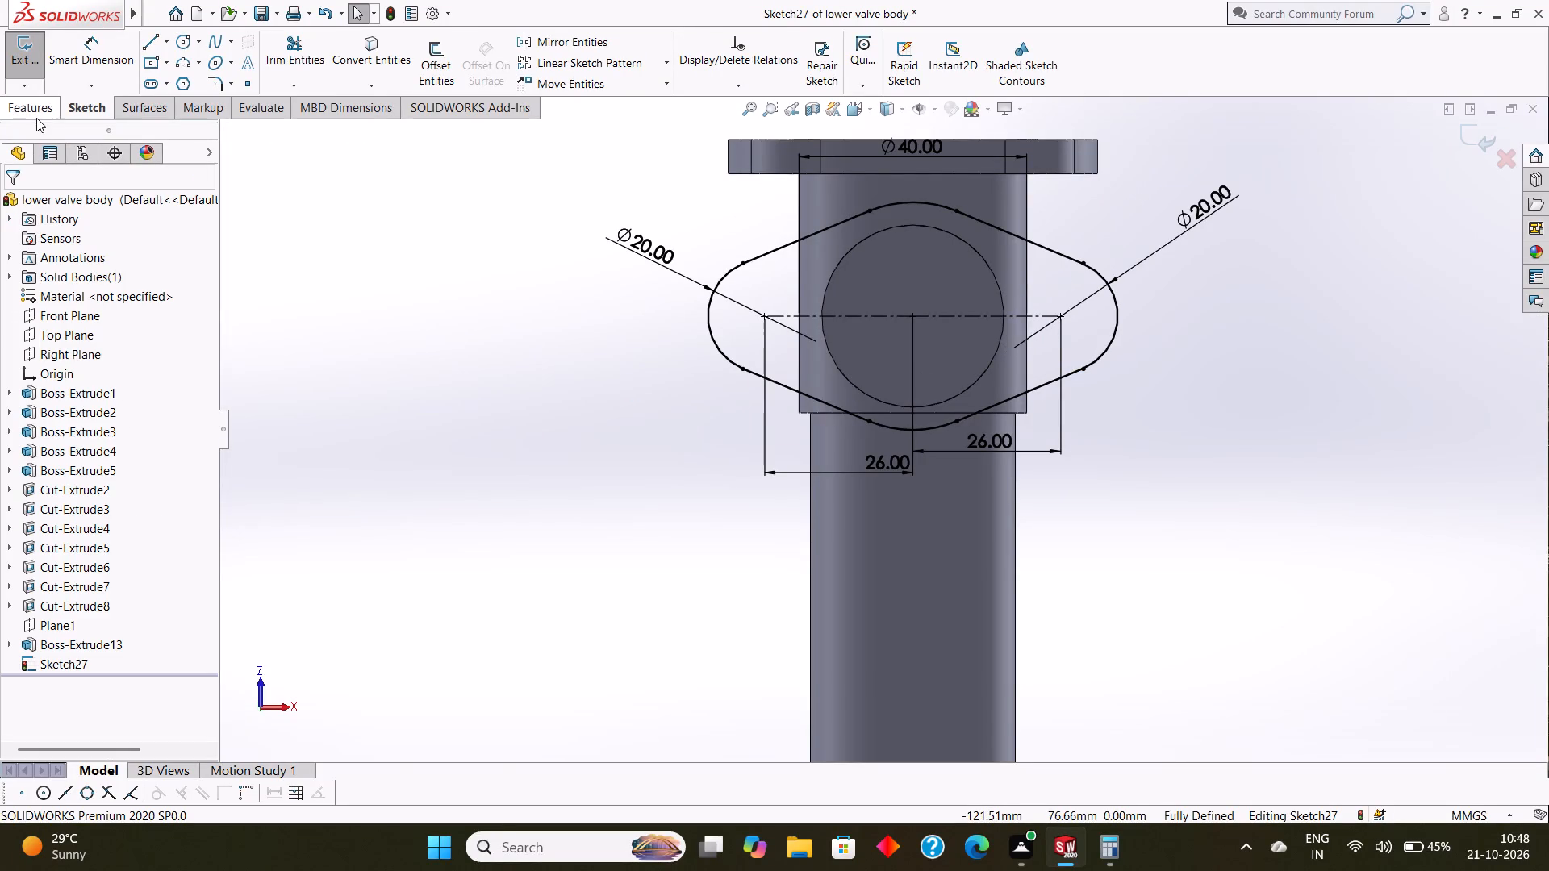
# Extrude the flange outline as a blind boss 6 mm outward from the side branch, merged with the body.
pyautogui.click(36, 118)
pyautogui.click(44, 70)
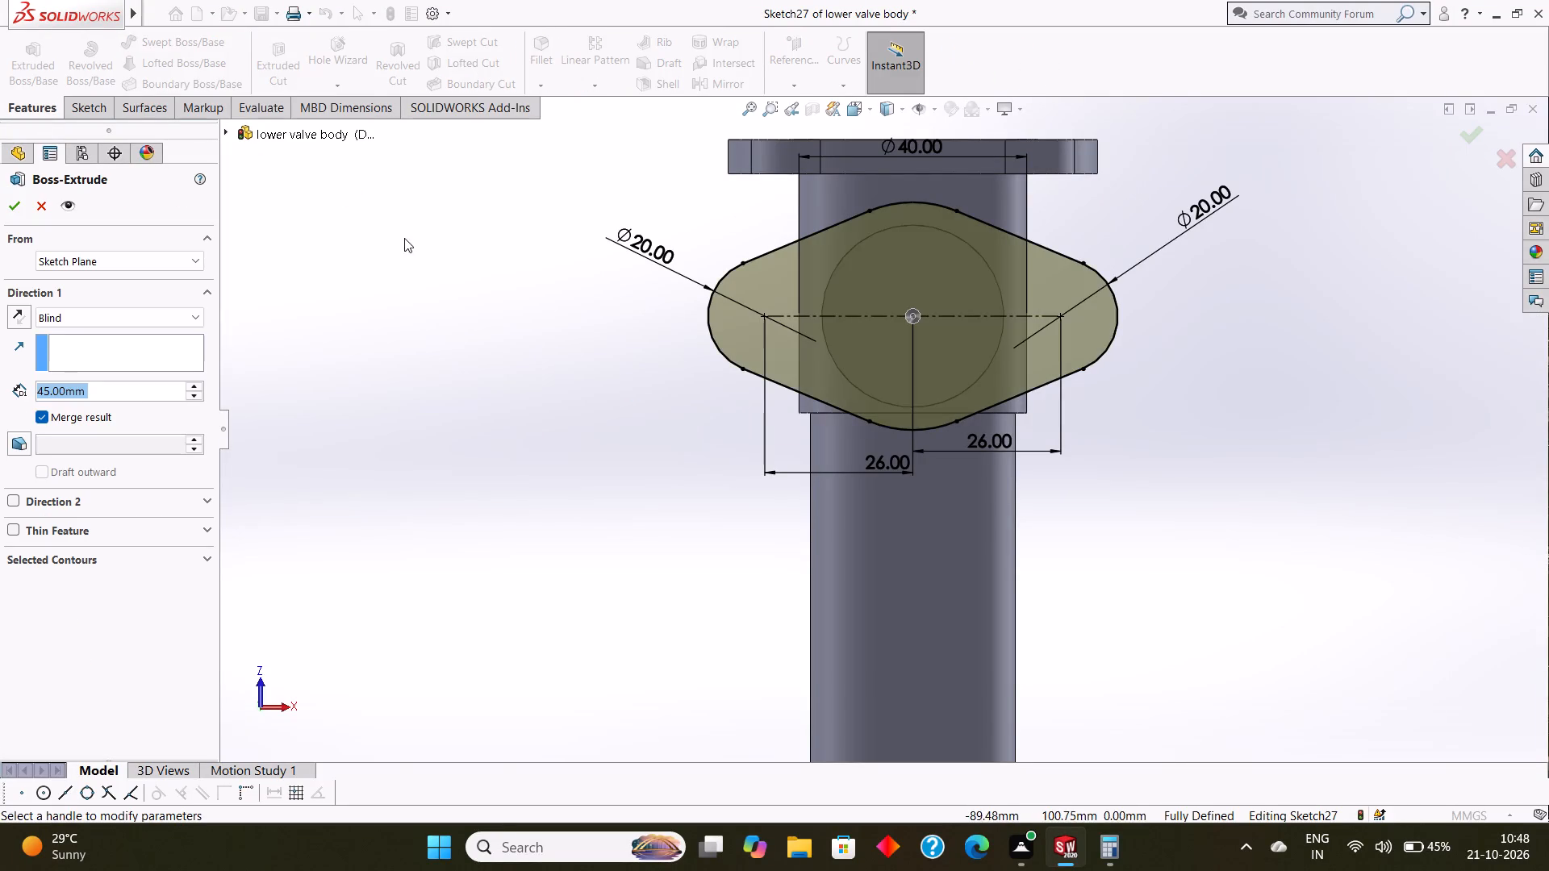
pyautogui.moveTo(404, 239); pyautogui.dragTo(477, 273, button='middle')
pyautogui.click(82, 384)
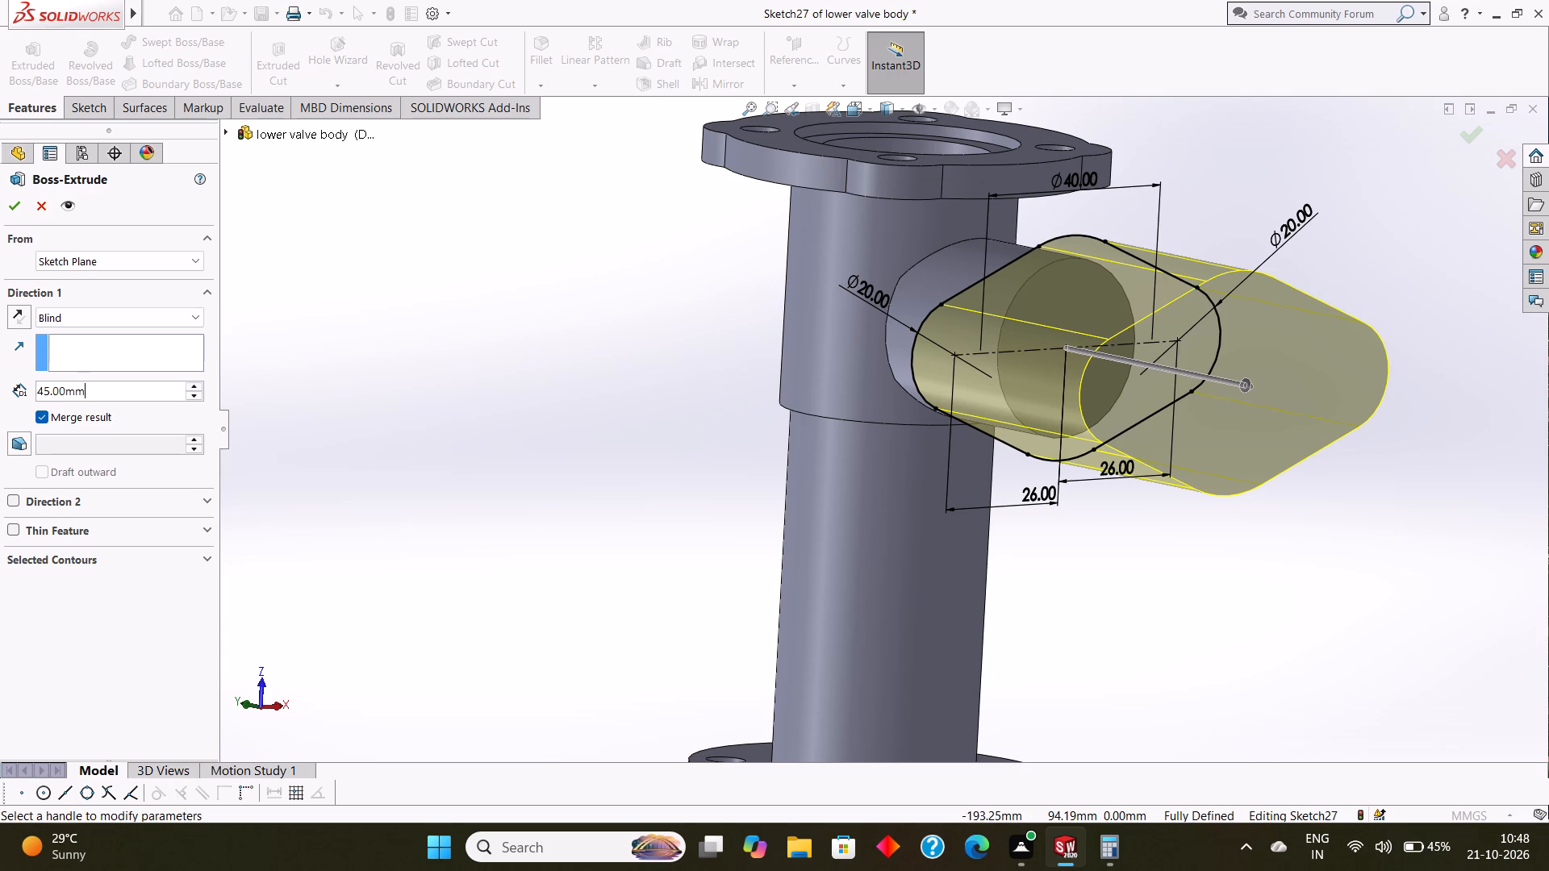
pyautogui.moveTo(102, 387); pyautogui.dragTo(18, 387)
pyautogui.press('6')
pyautogui.press('Return')
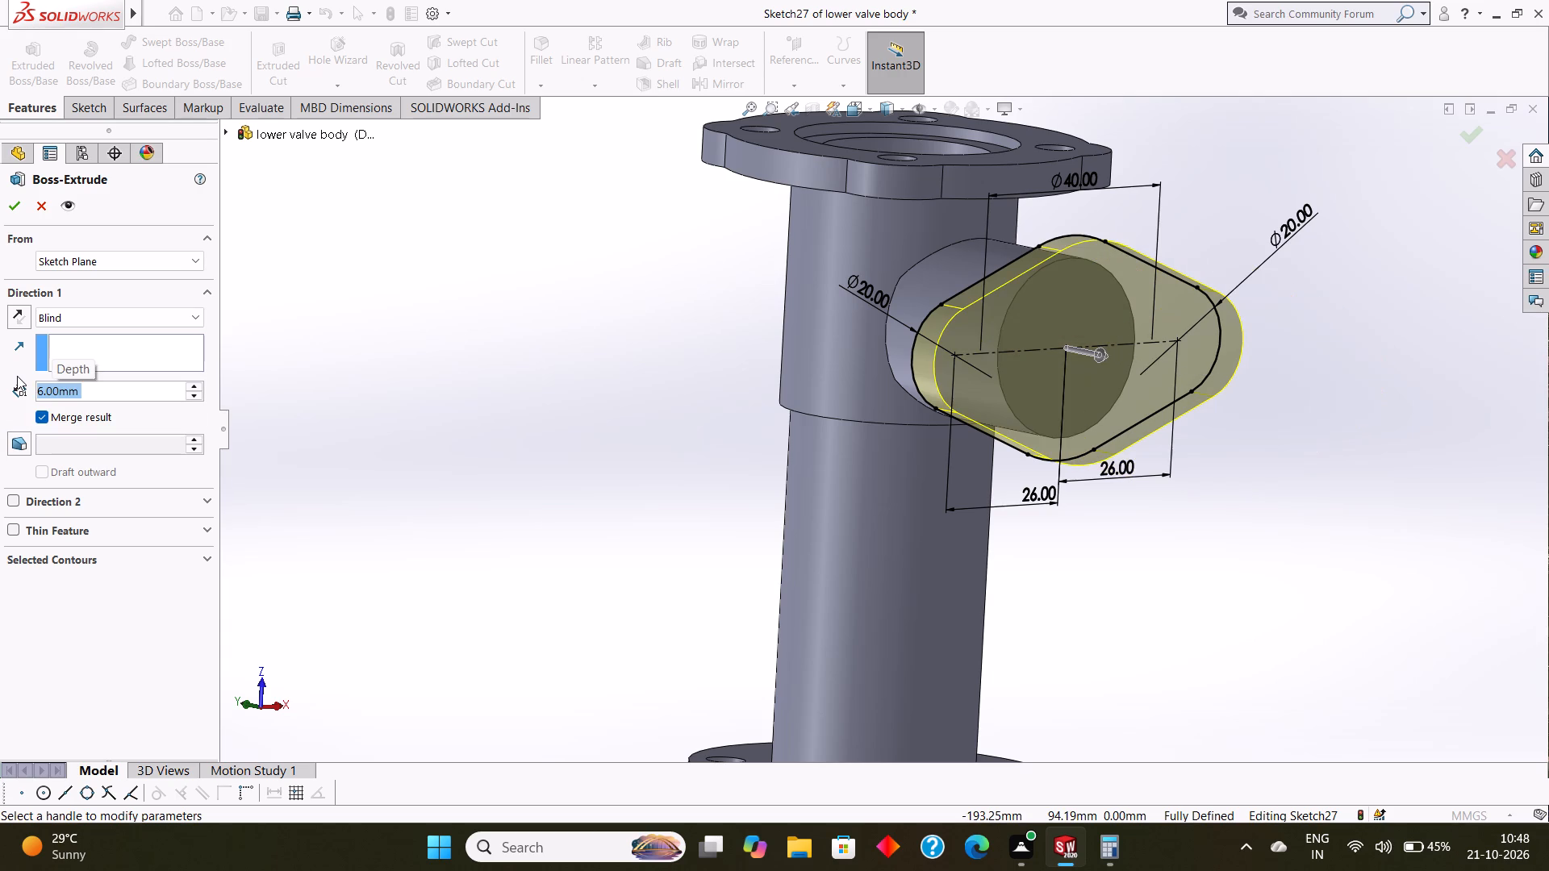
pyautogui.click(4, 206)
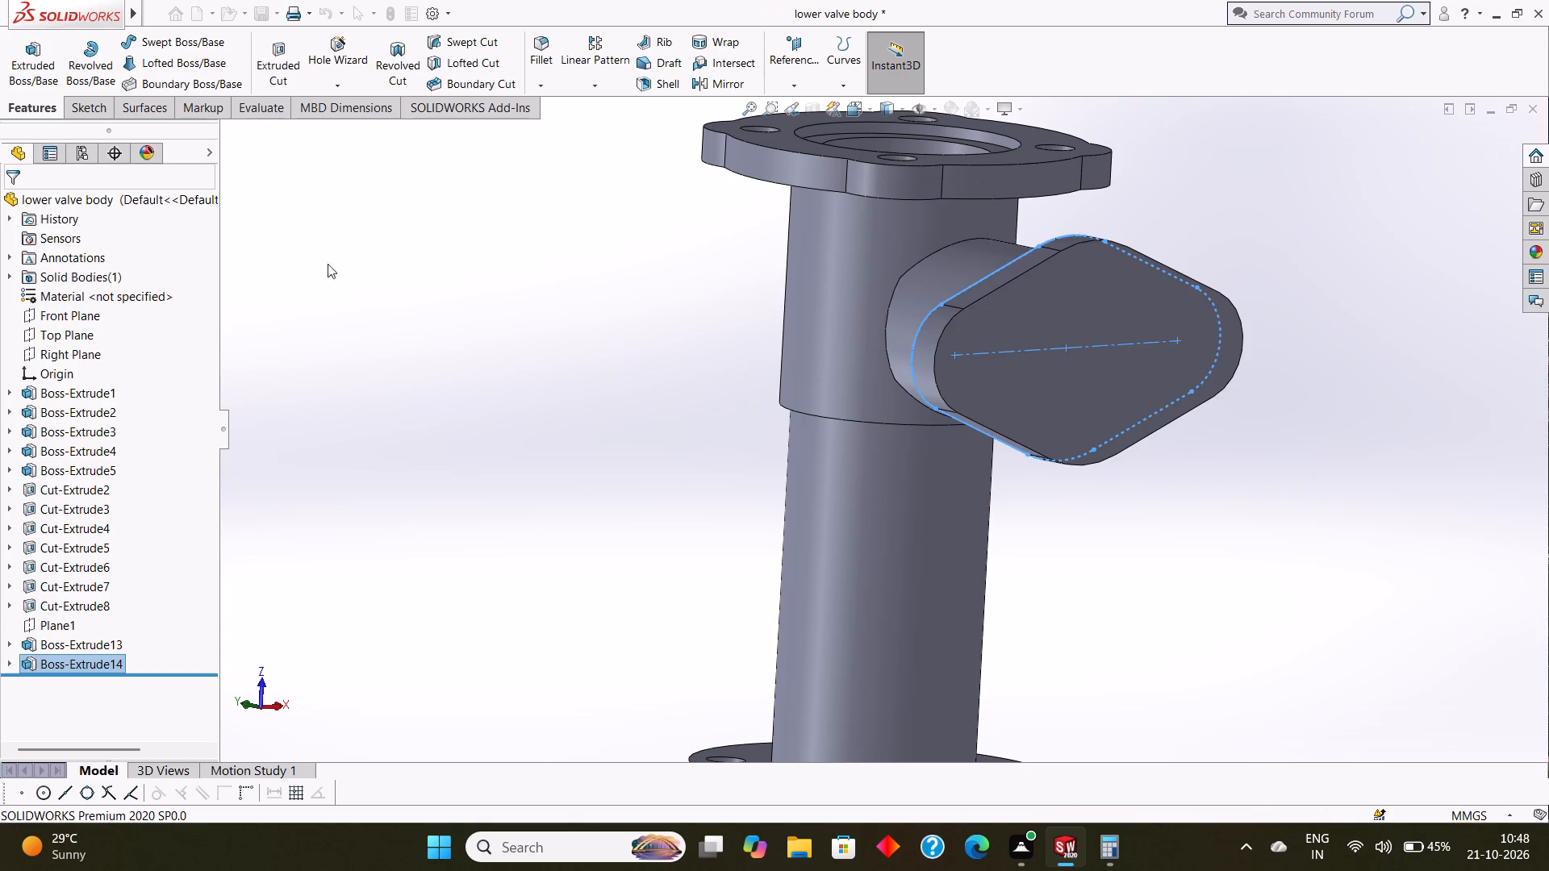
pyautogui.click(397, 282)
# Start a sketch on the flange's outer face and draw circles about 10.4 mm and 9.2 mm in diameter, concentric with its left and right rounded ends.
pyautogui.moveTo(399, 284); pyautogui.dragTo(353, 264, button='middle')
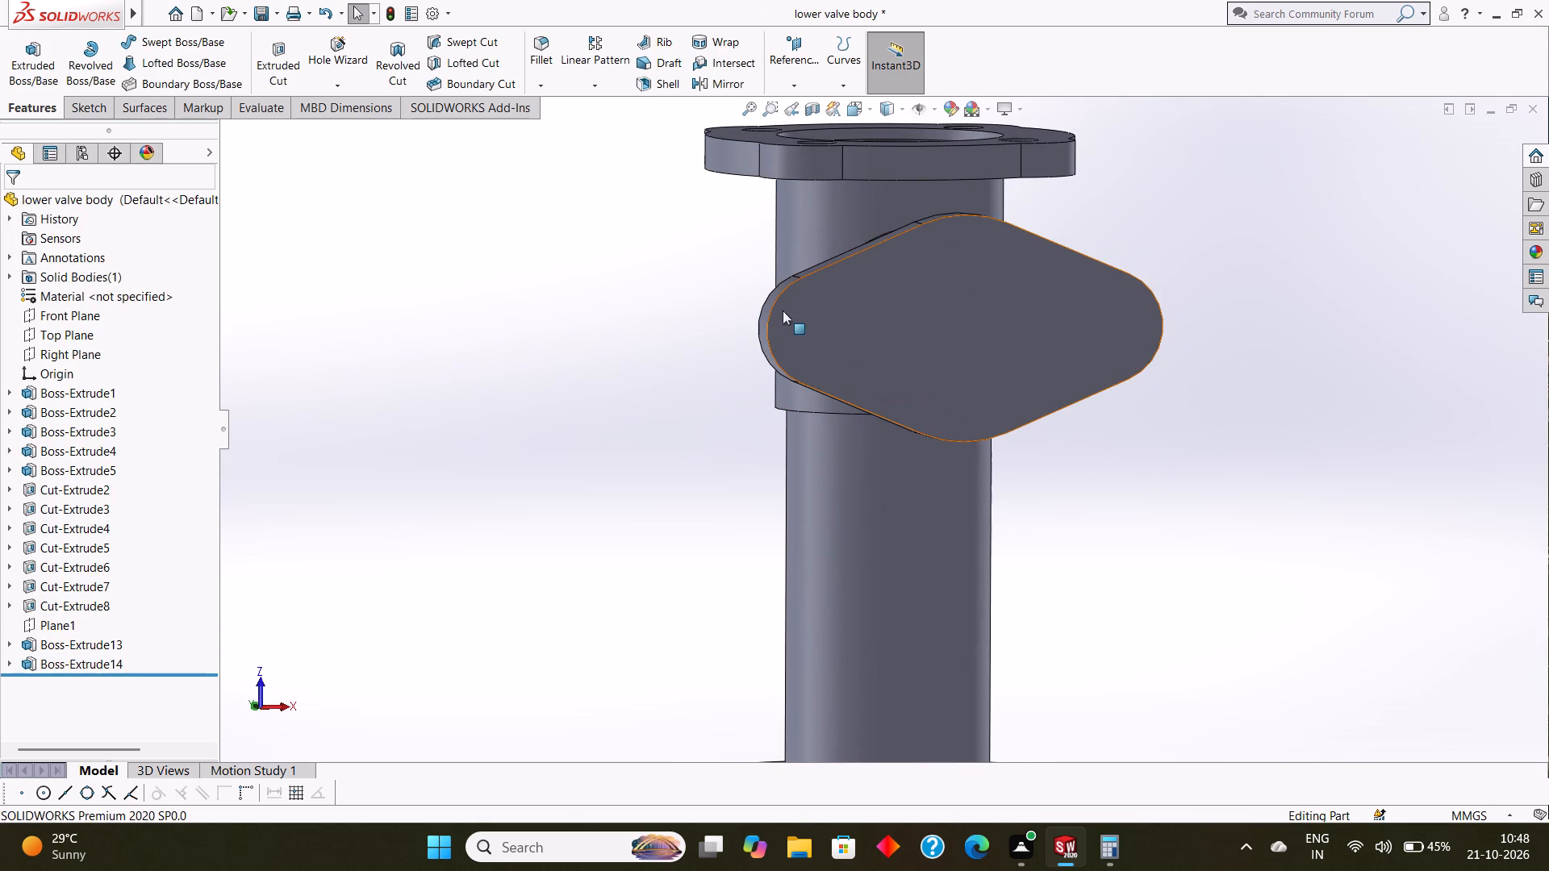
pyautogui.click(808, 310)
pyautogui.click(883, 264)
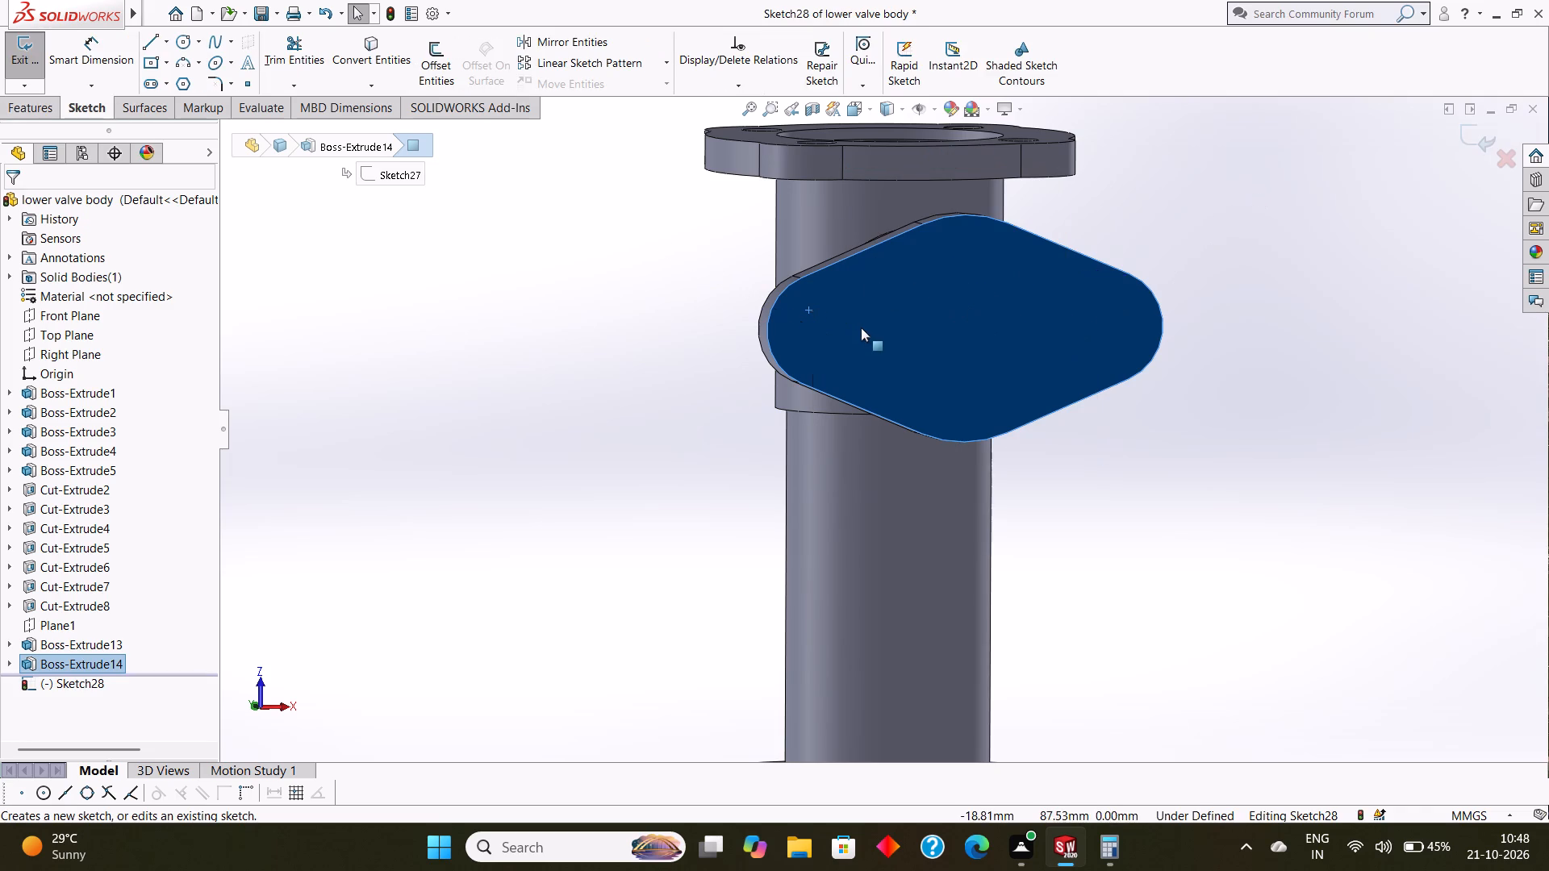
pyautogui.press('Escape')
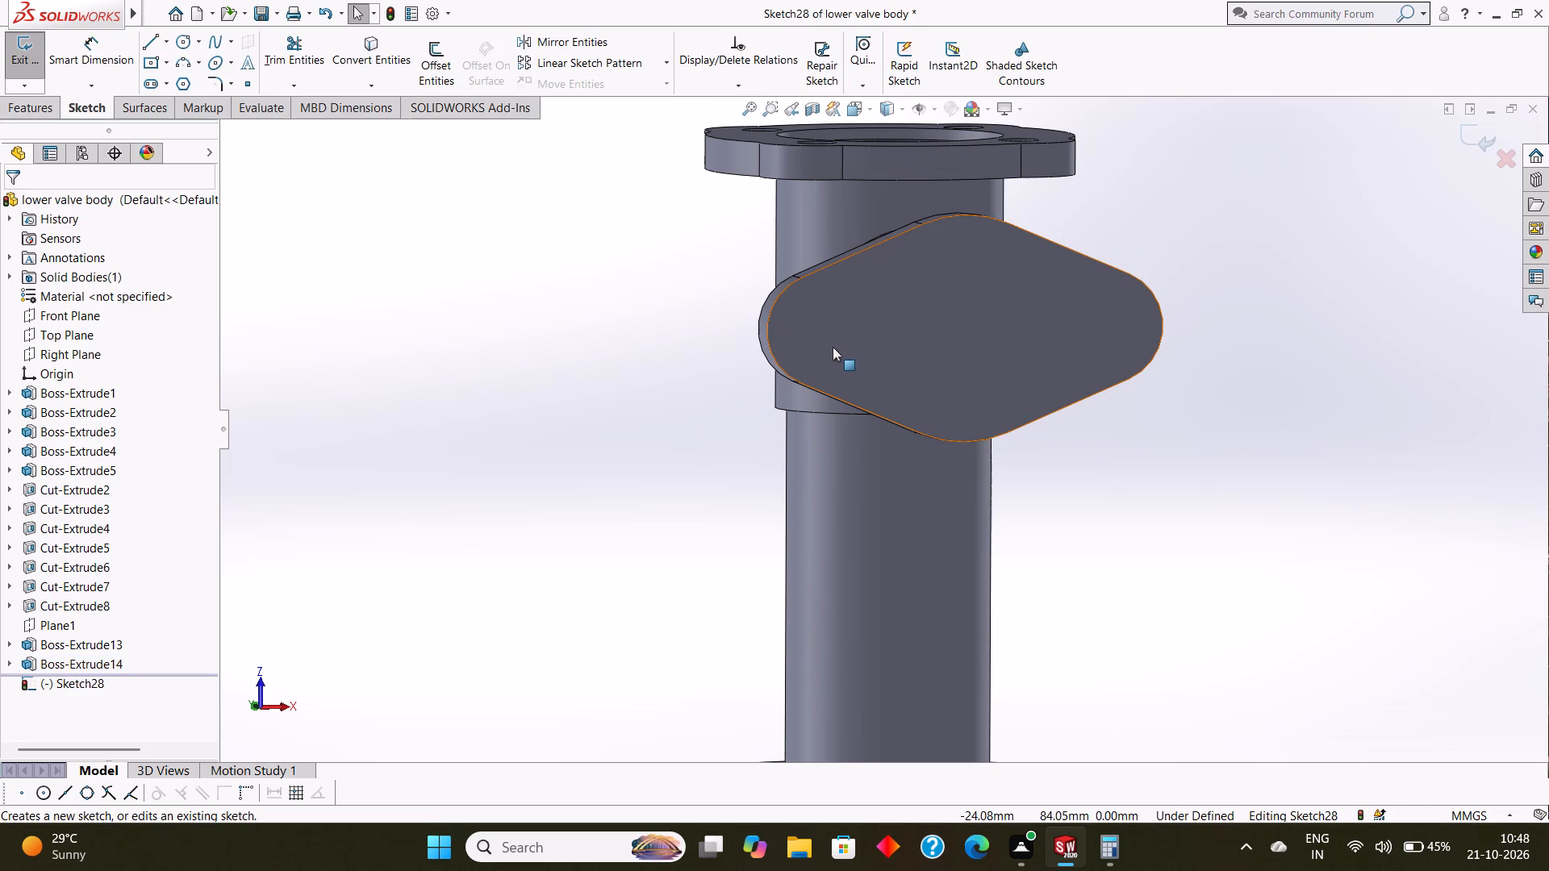
pyautogui.hotkey('ctrl', '8')
pyautogui.scroll(6, 860, 367)
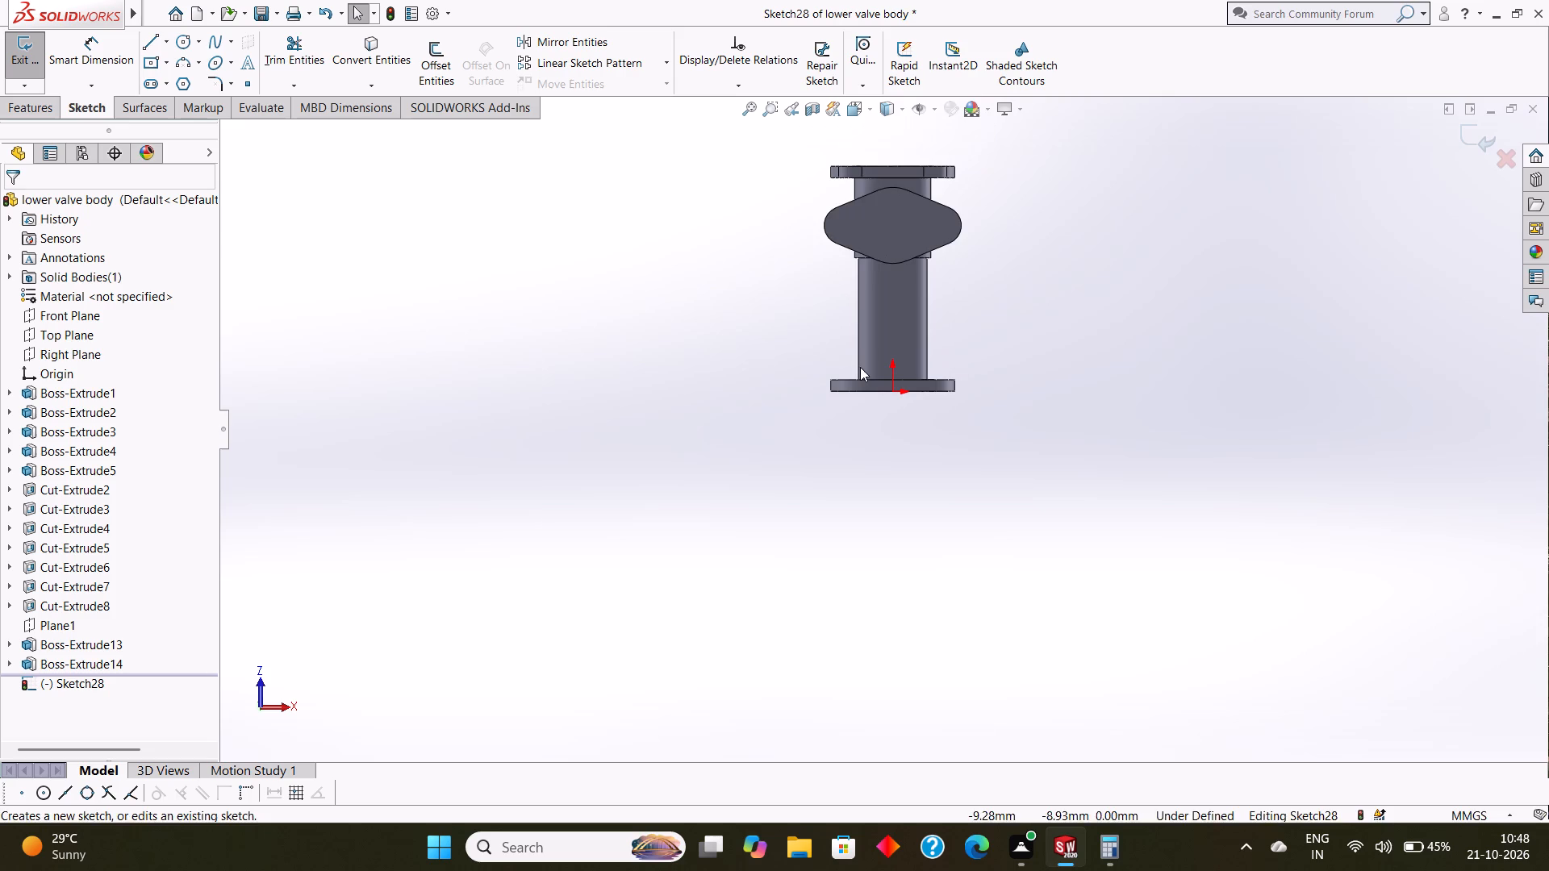
pyautogui.scroll(-4, 893, 151)
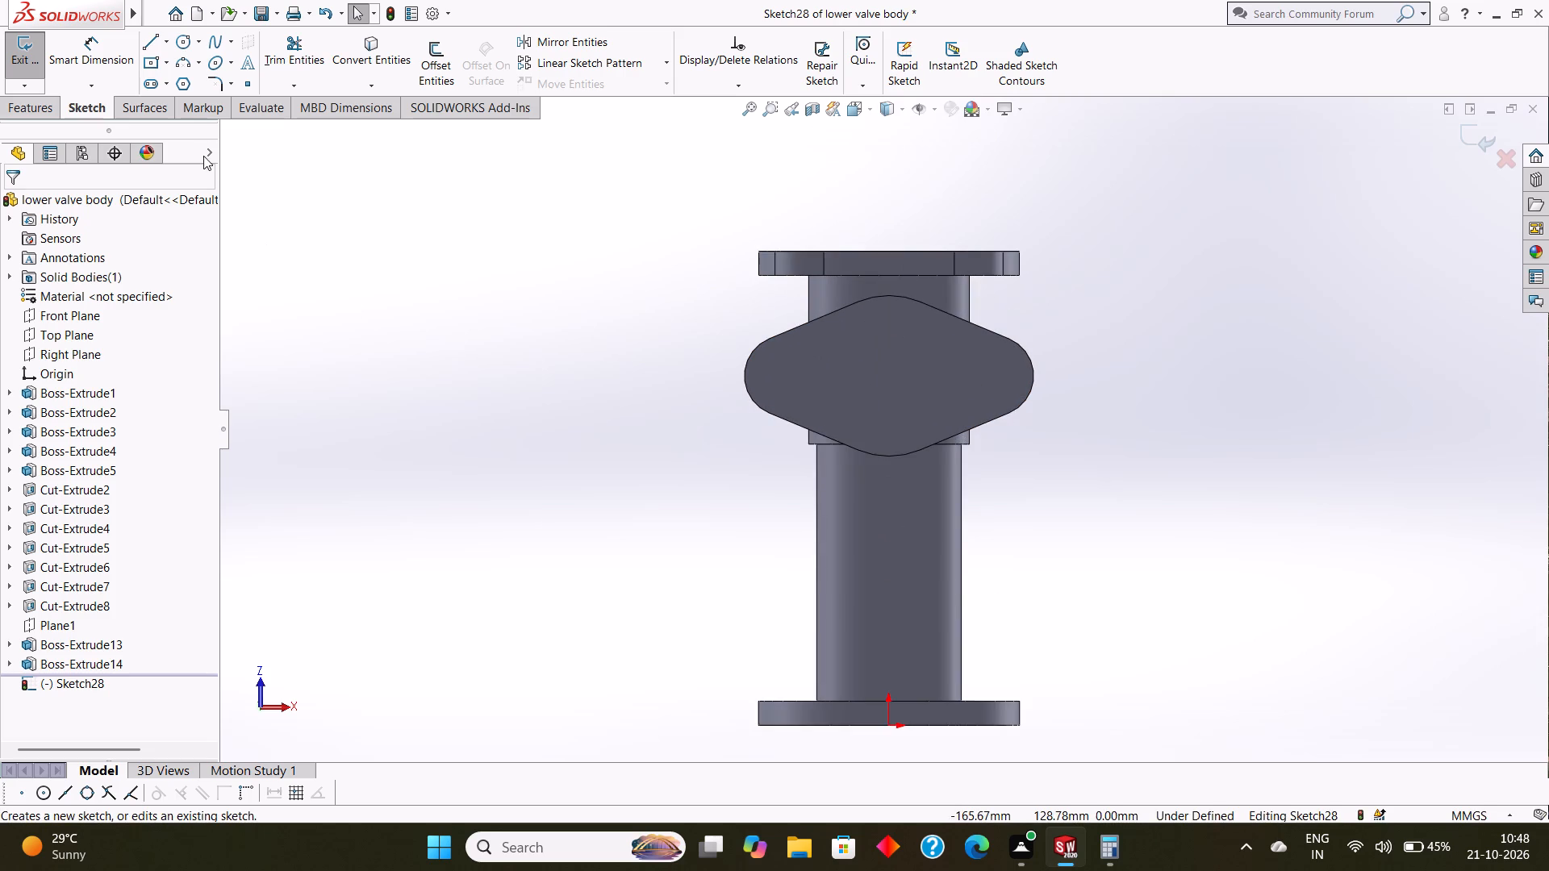
pyautogui.click(187, 40)
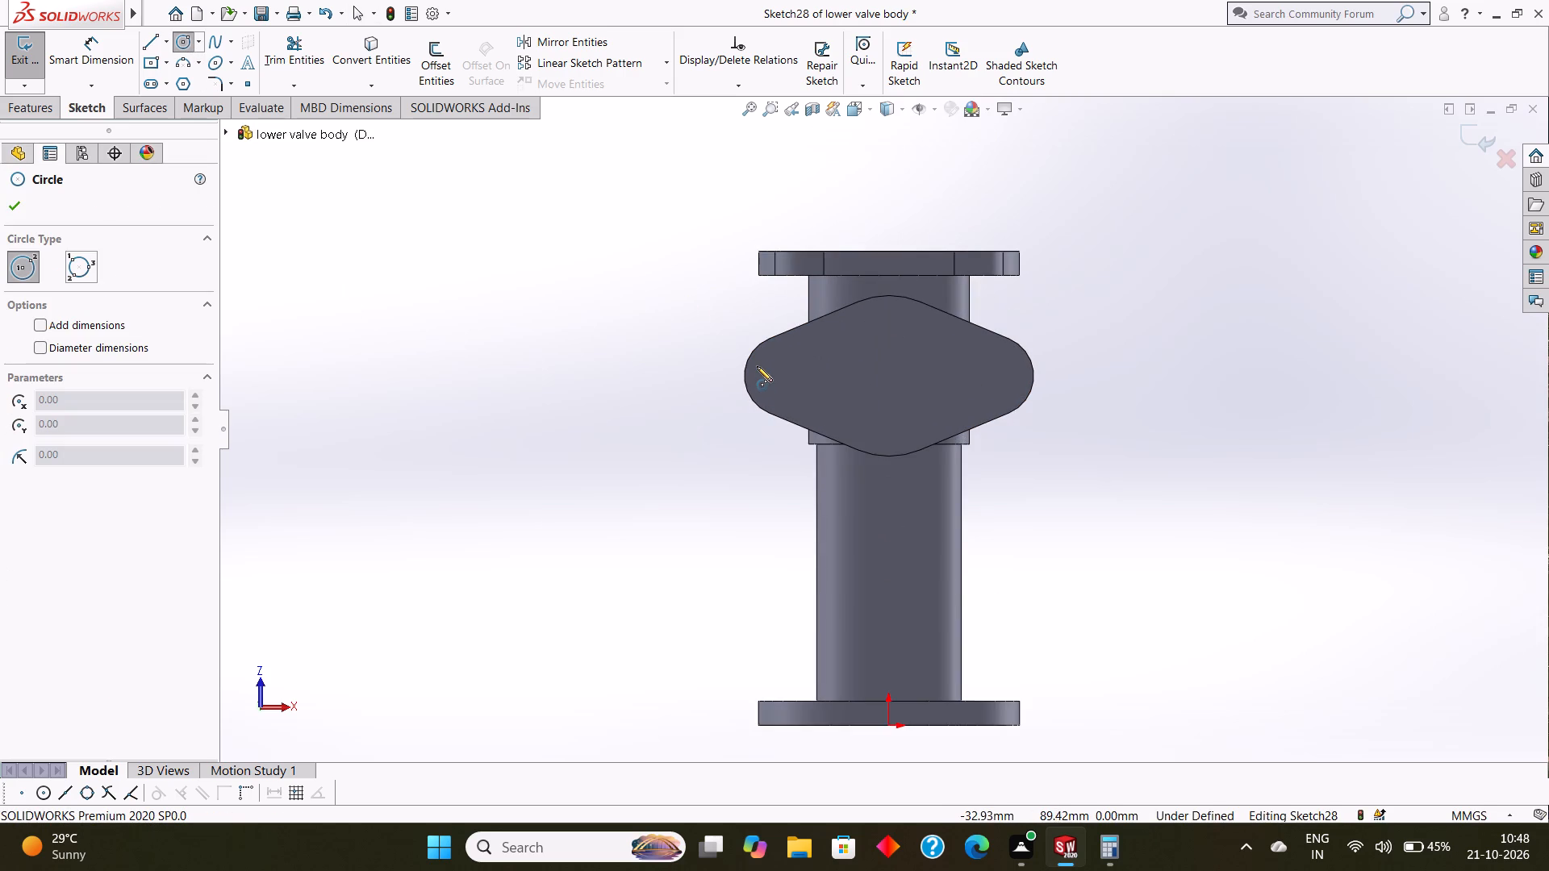
pyautogui.scroll(-3, 751, 363)
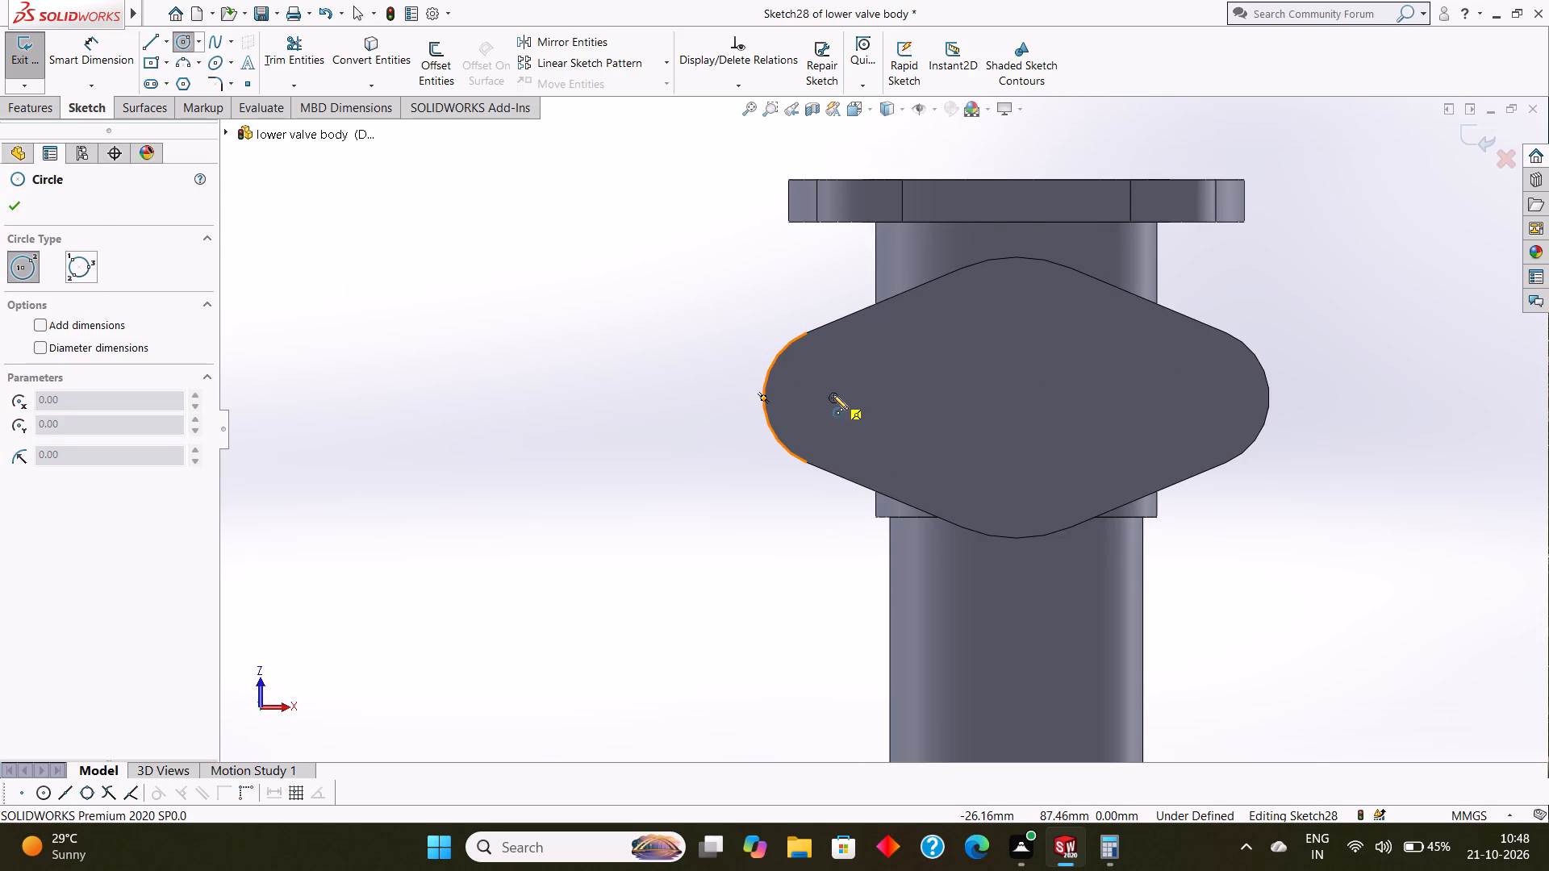
pyautogui.moveTo(835, 398); pyautogui.dragTo(862, 421)
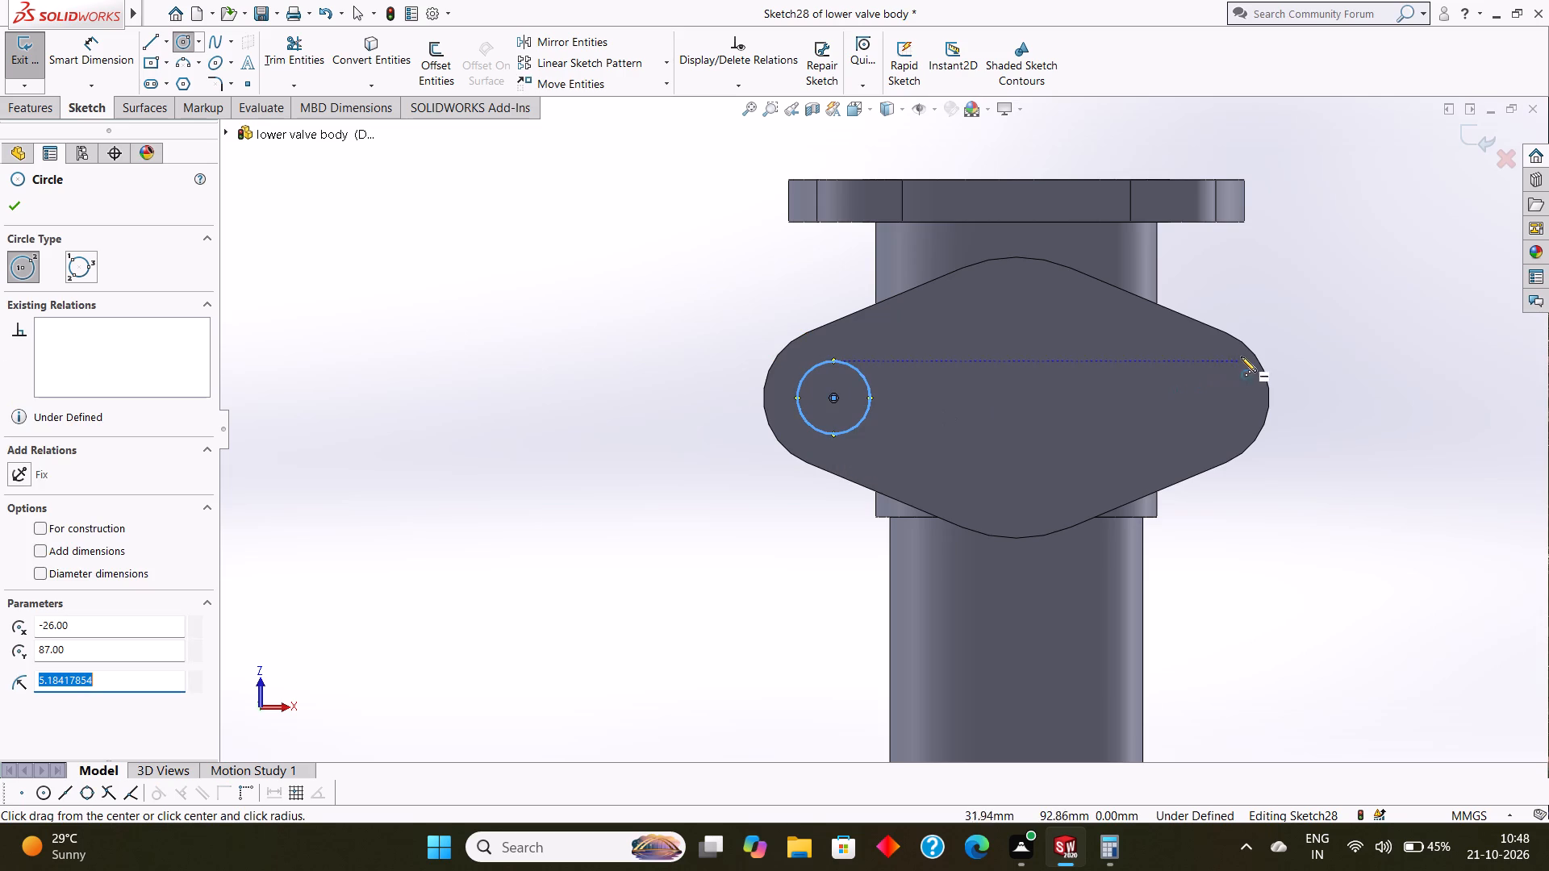
pyautogui.moveTo(1202, 396); pyautogui.dragTo(1220, 416)
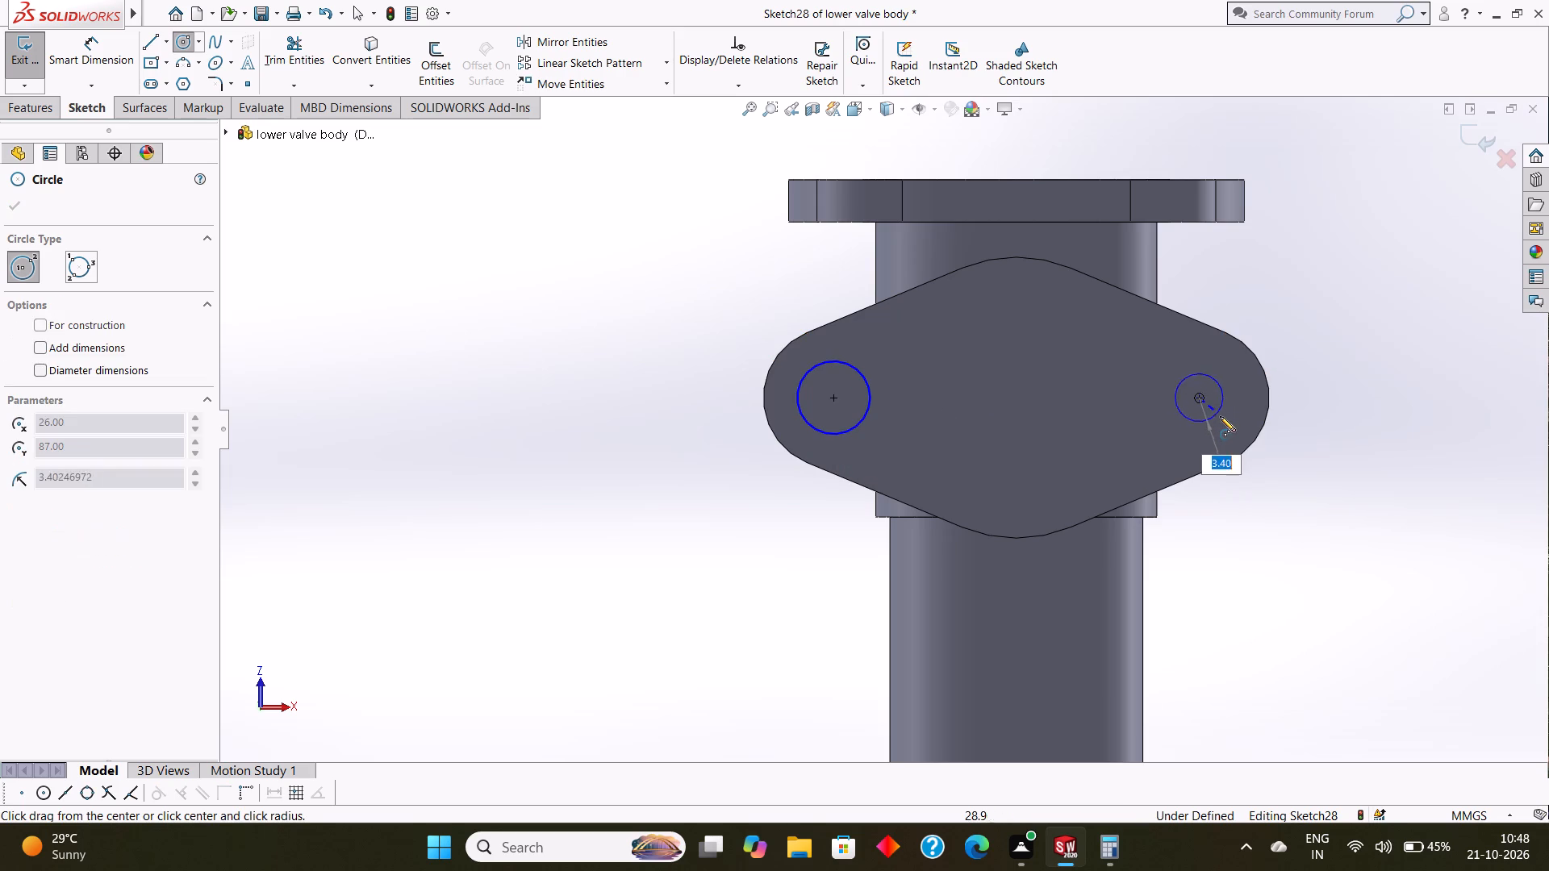
pyautogui.moveTo(1220, 416); pyautogui.dragTo(1222, 420)
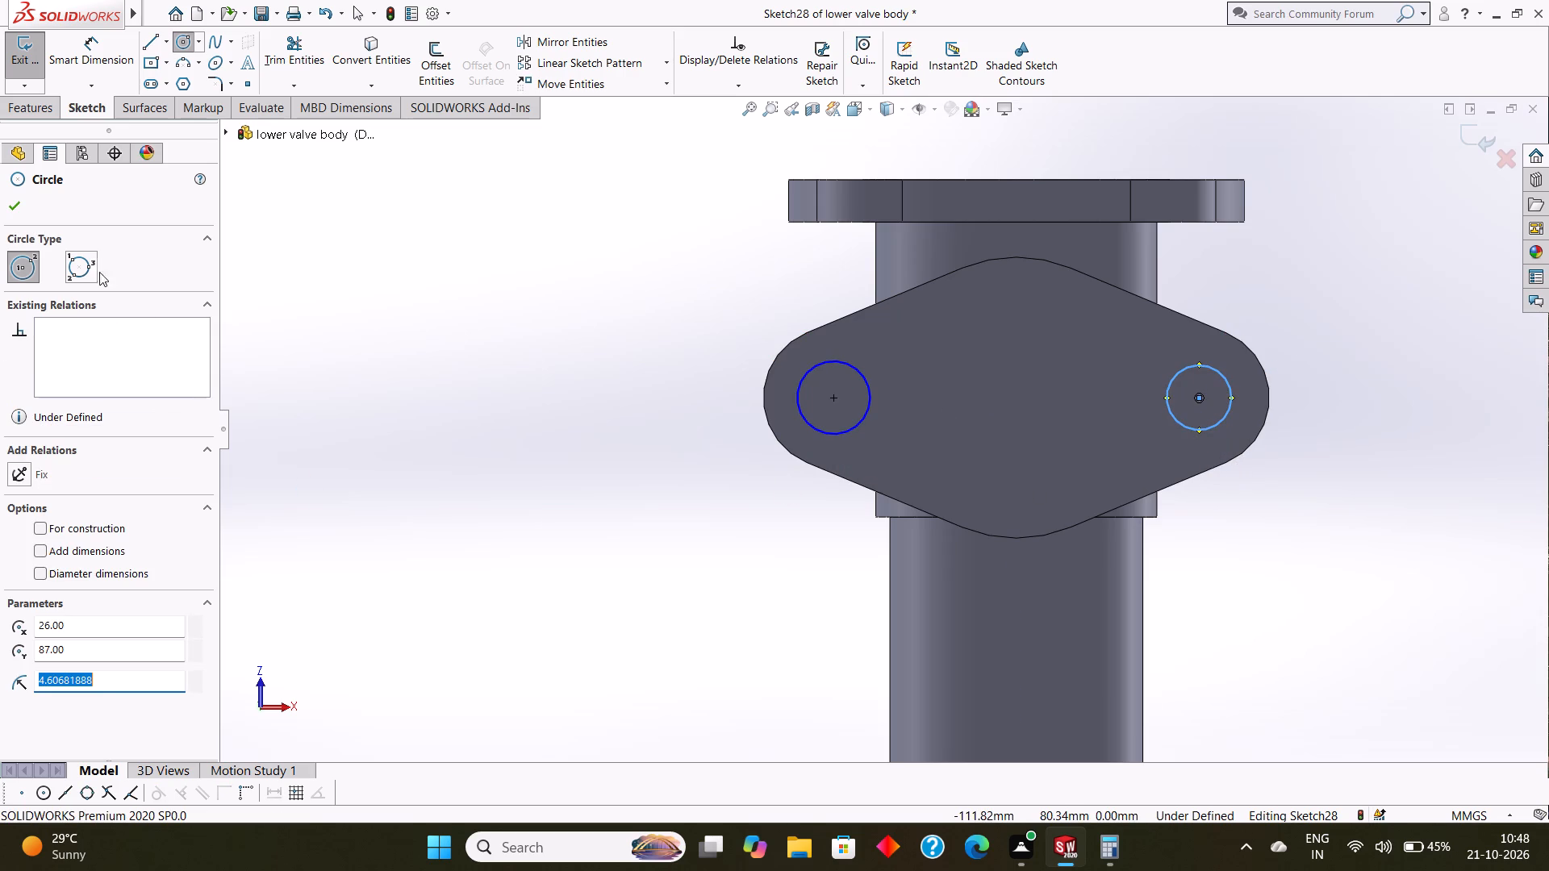
pyautogui.click(20, 212)
# Dimension the diameters of both circles on the flange face at 7 mm.
pyautogui.click(88, 57)
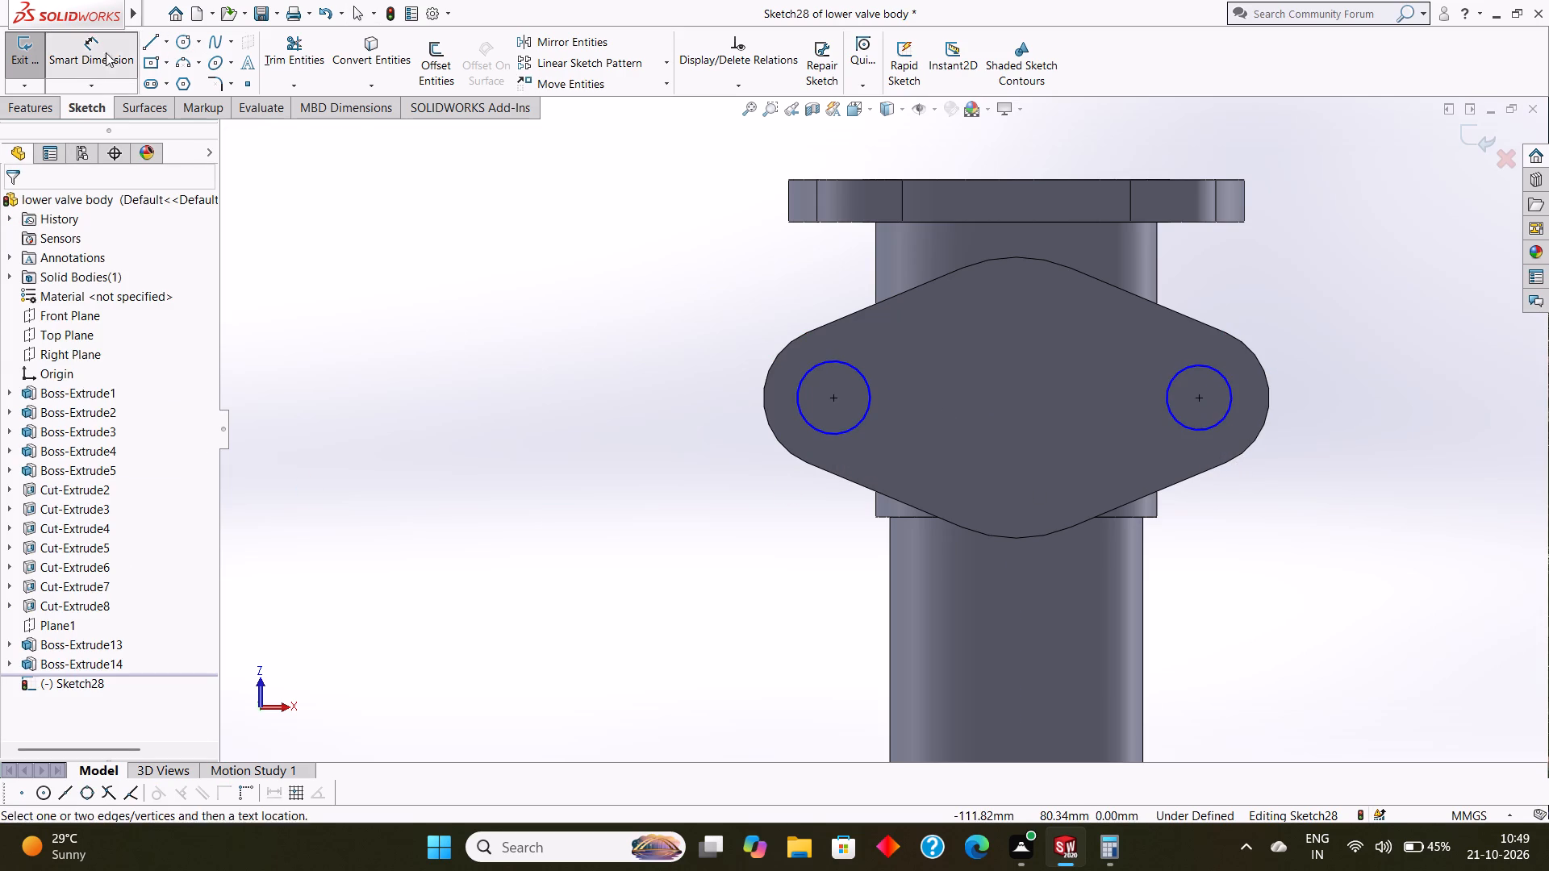
pyautogui.click(836, 360)
pyautogui.click(722, 273)
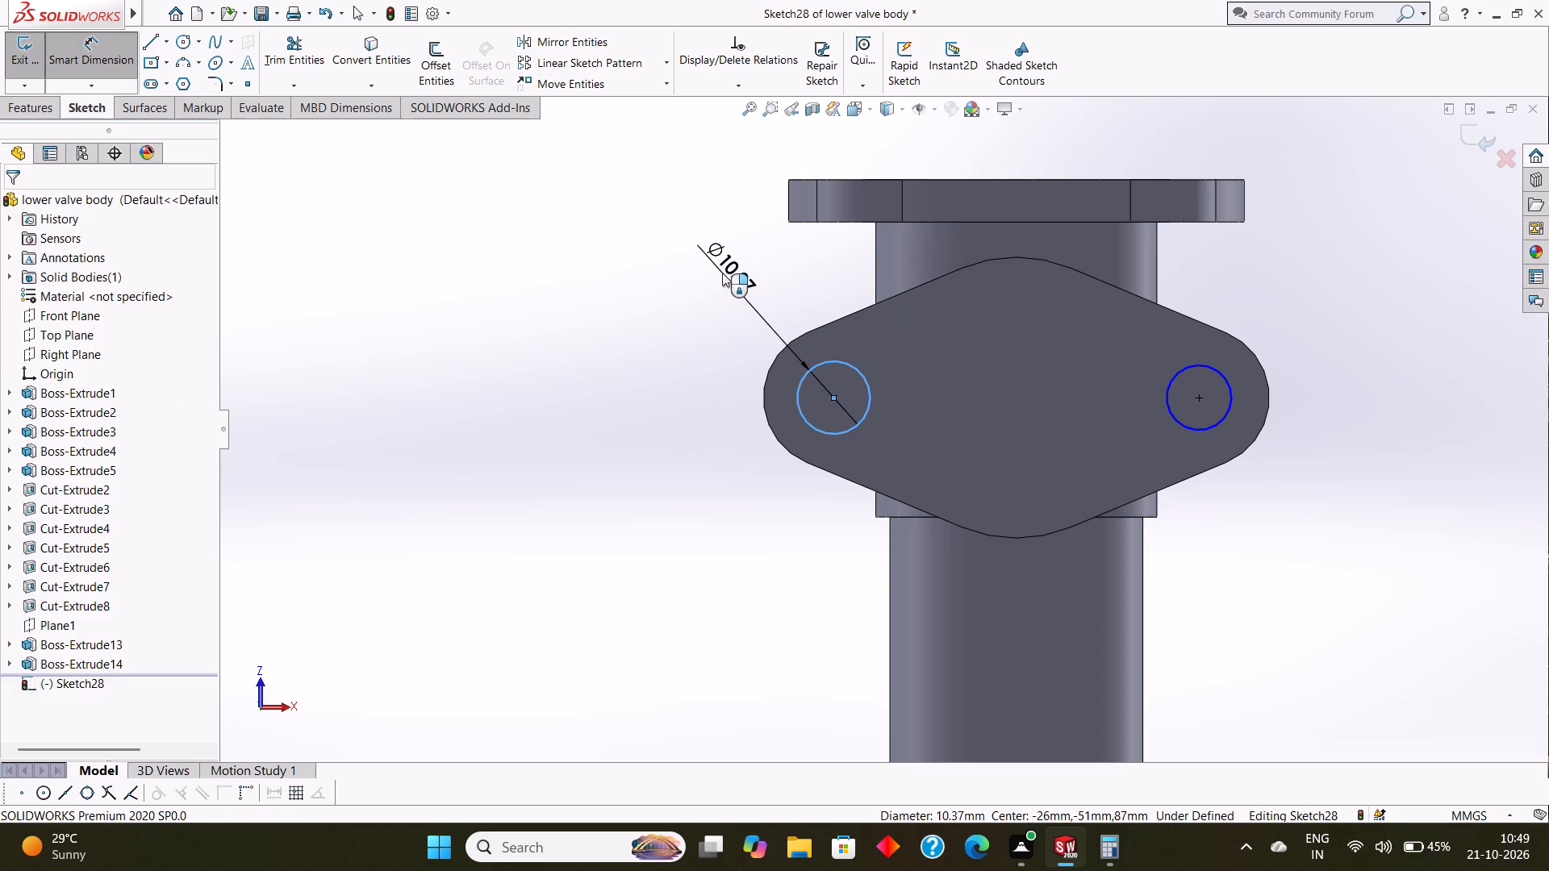
pyautogui.press('7')
pyautogui.press('Return')
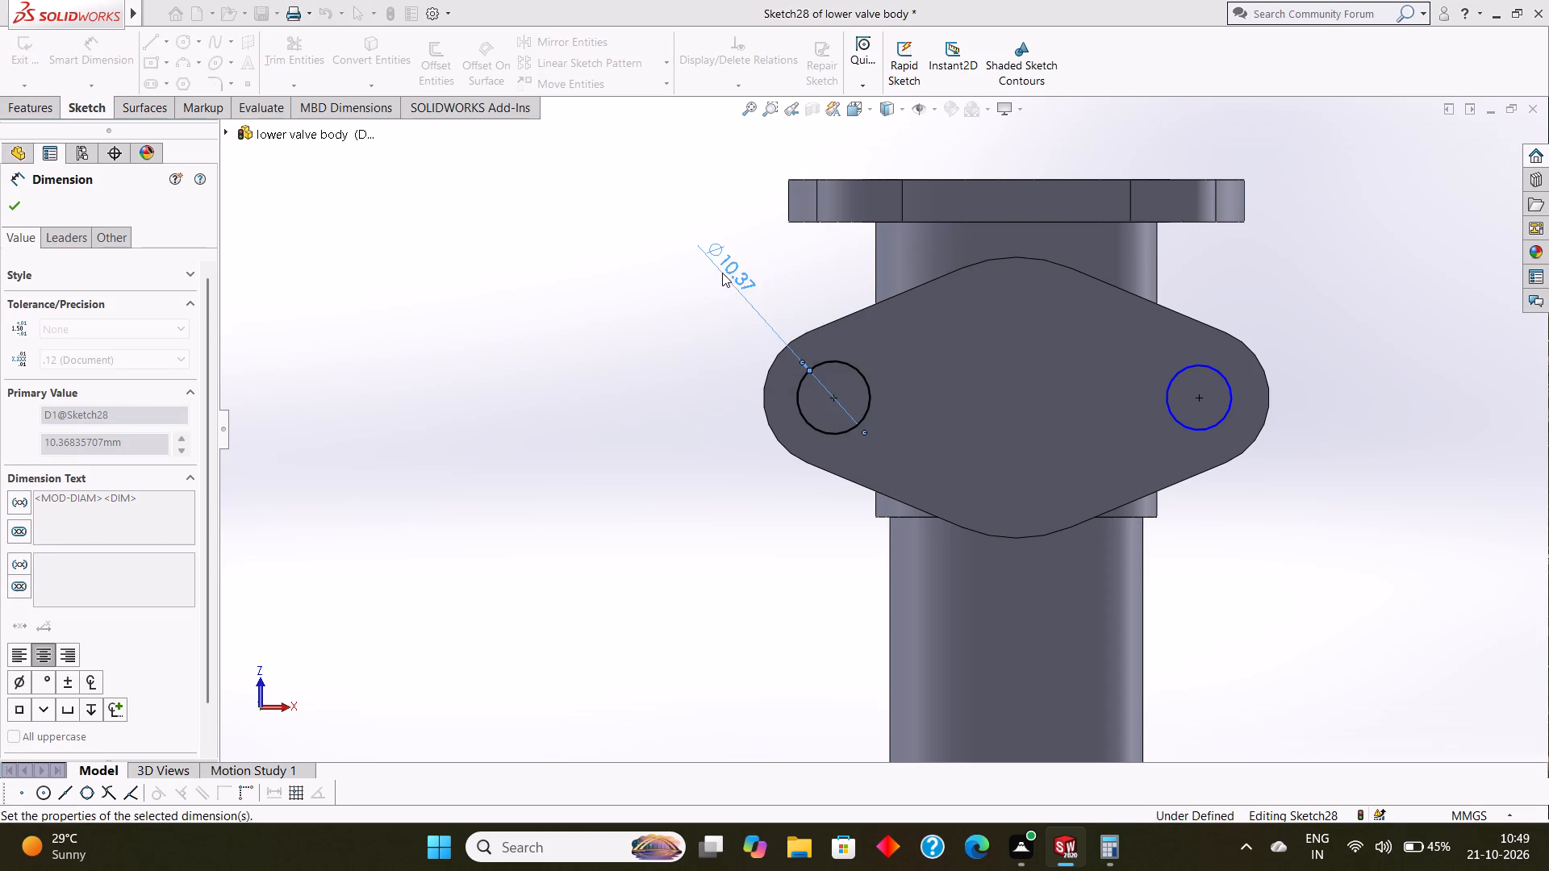
pyautogui.click(1205, 364)
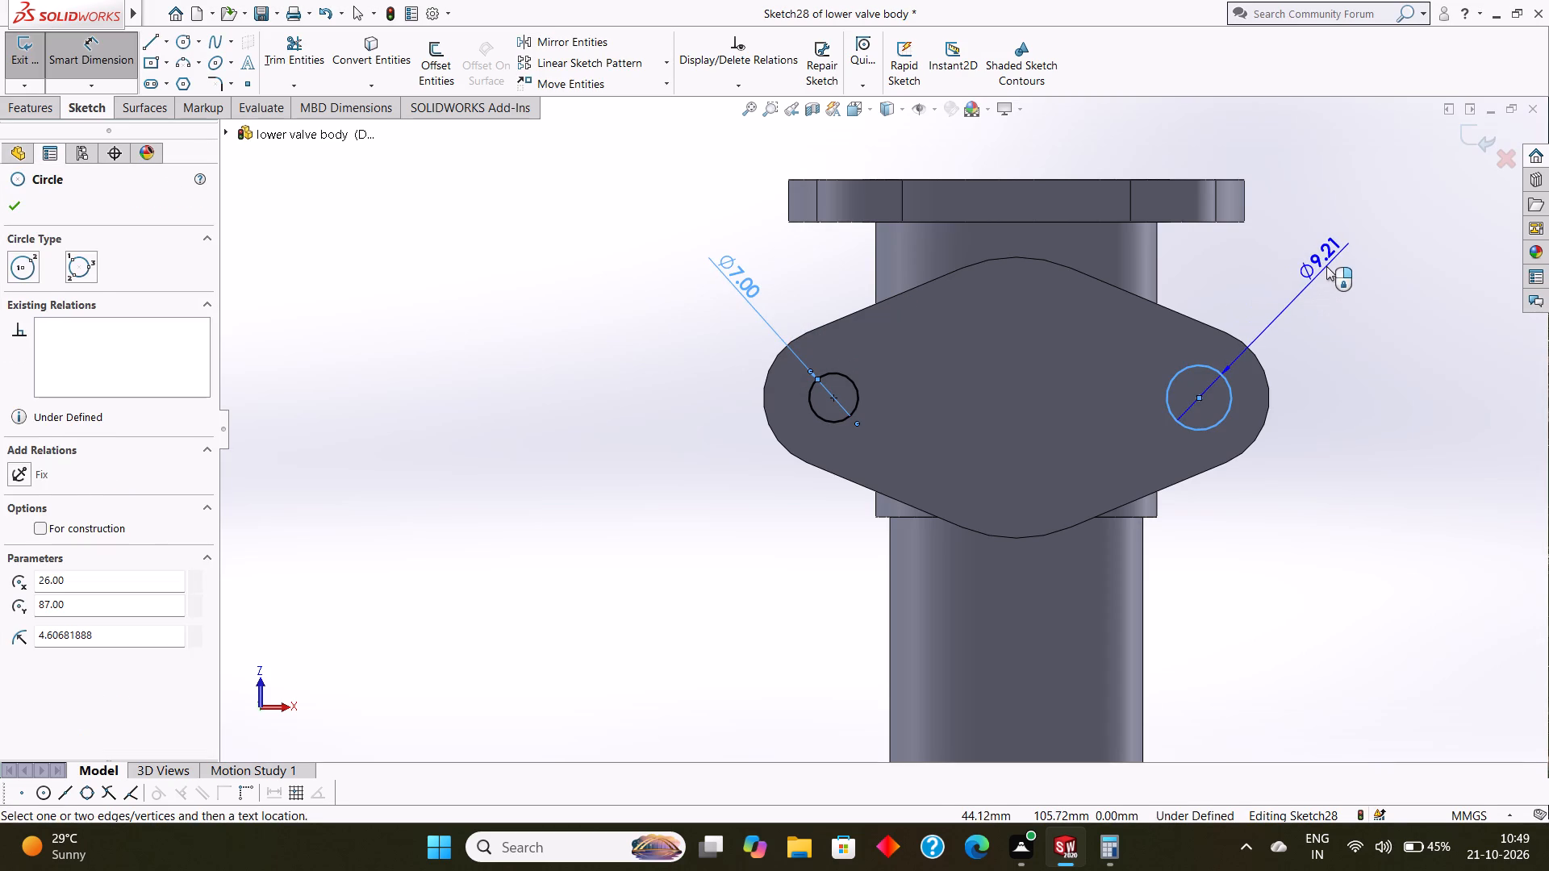
pyautogui.click(1326, 266)
pyautogui.press('BackSpace')
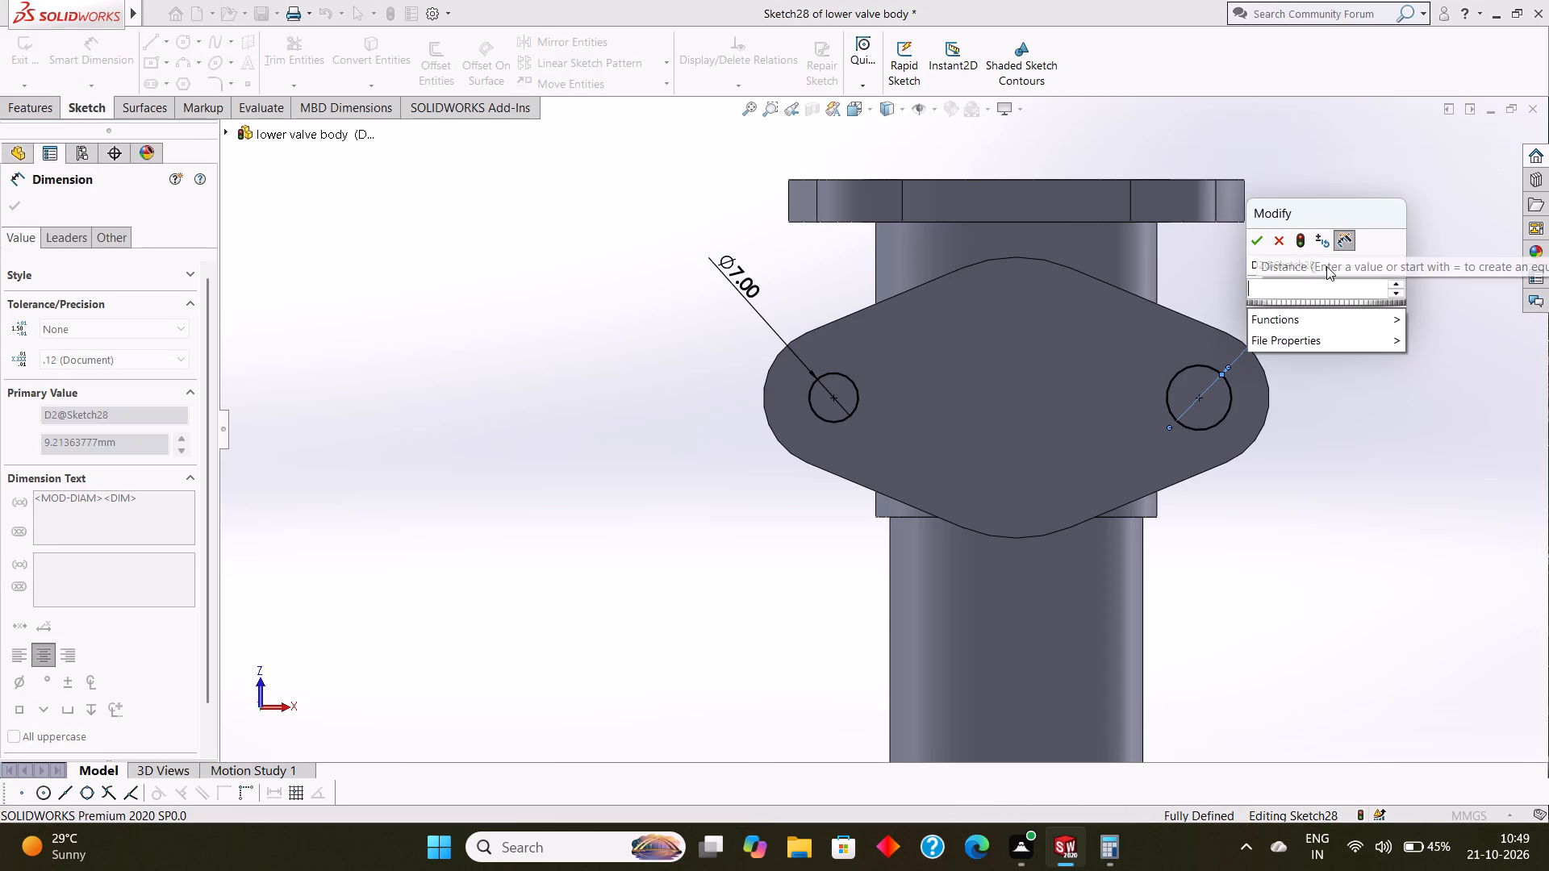
pyautogui.press('7')
pyautogui.press('Return')
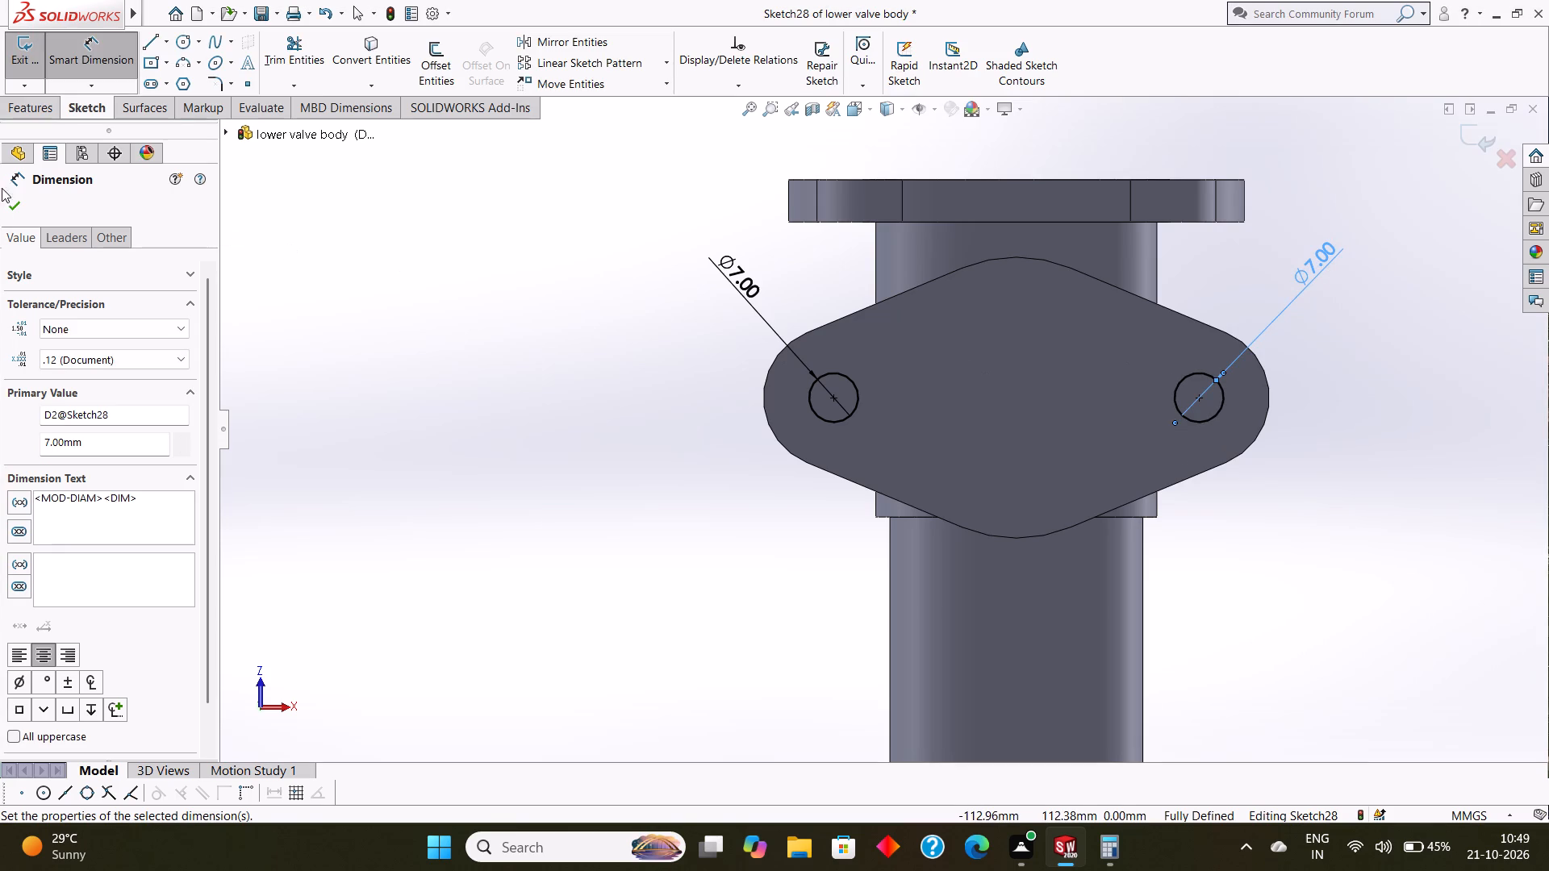
pyautogui.click(16, 198)
# Cut the two 7 mm circles as blind holes 6 mm deep through the side-branch flange.
pyautogui.click(23, 115)
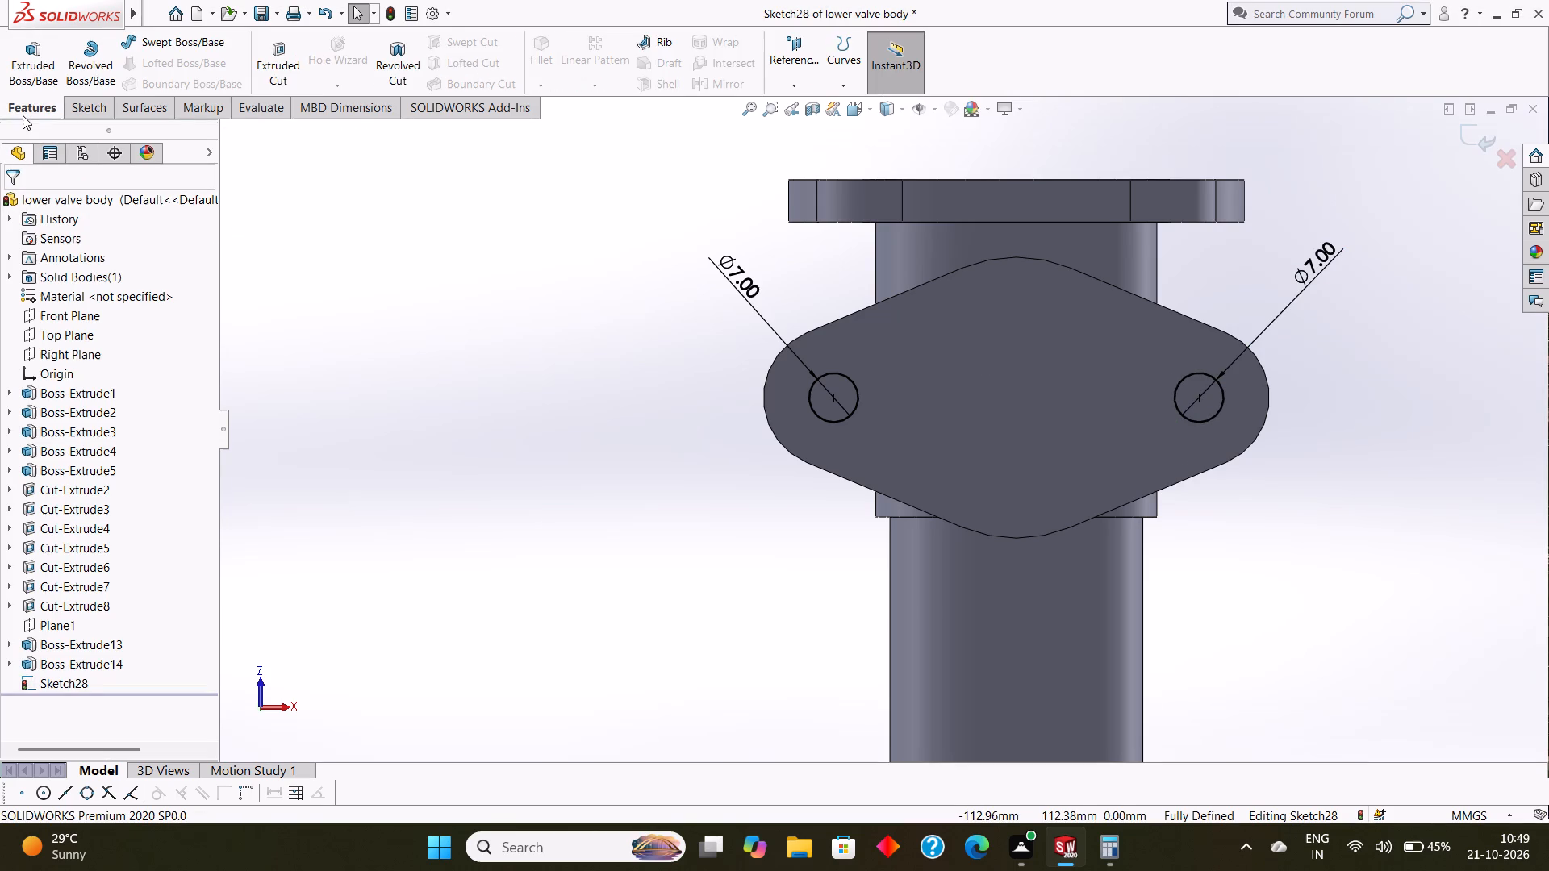
pyautogui.click(284, 67)
pyautogui.moveTo(495, 227); pyautogui.dragTo(518, 239, button='middle')
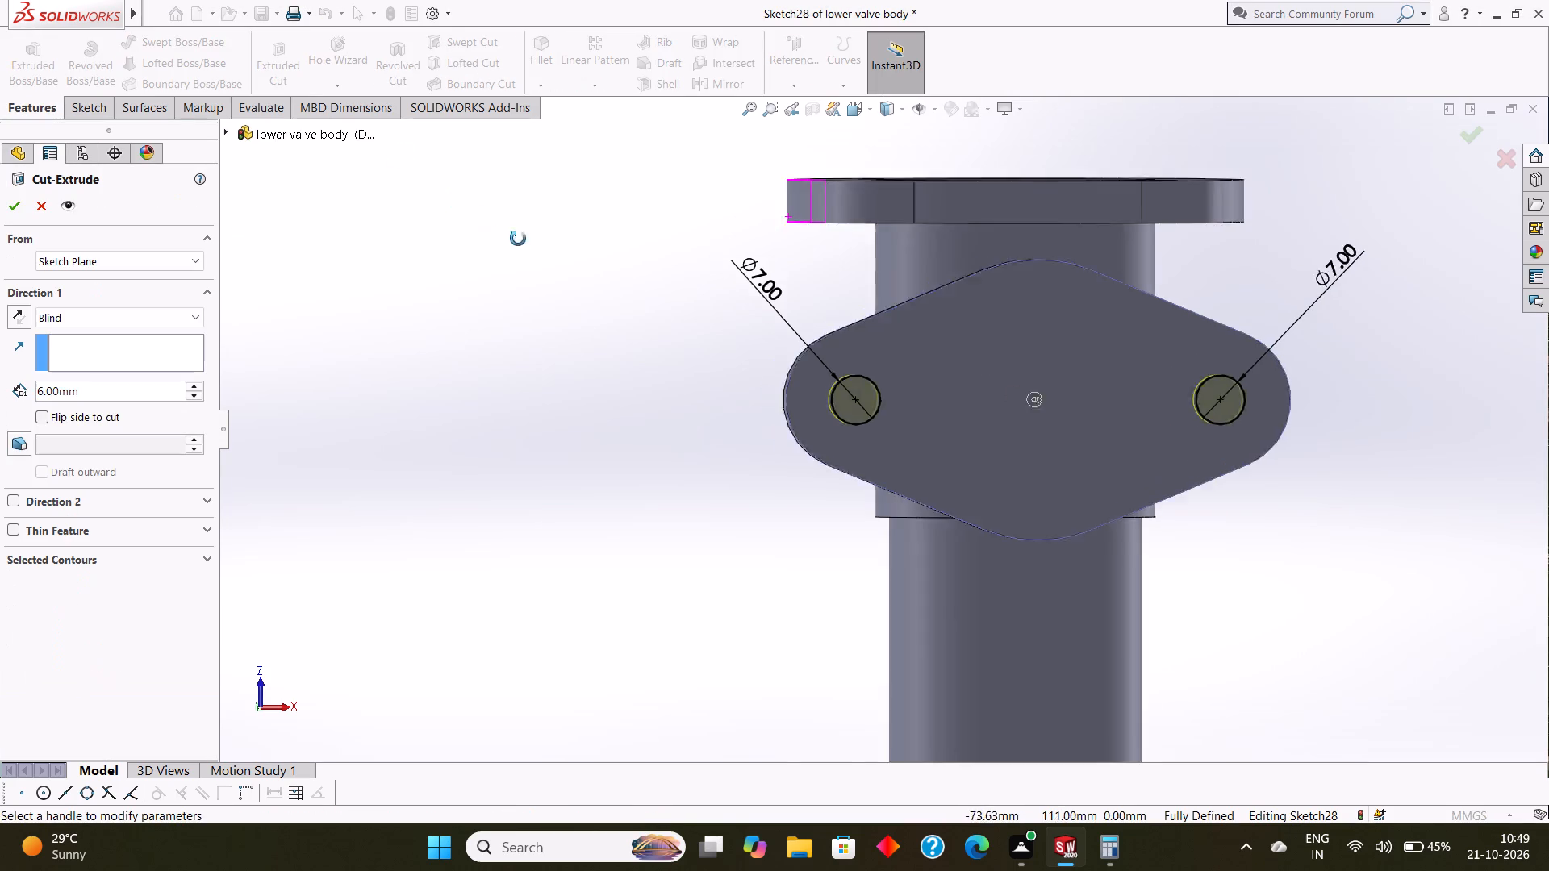
pyautogui.moveTo(518, 239); pyautogui.dragTo(603, 285, button='middle')
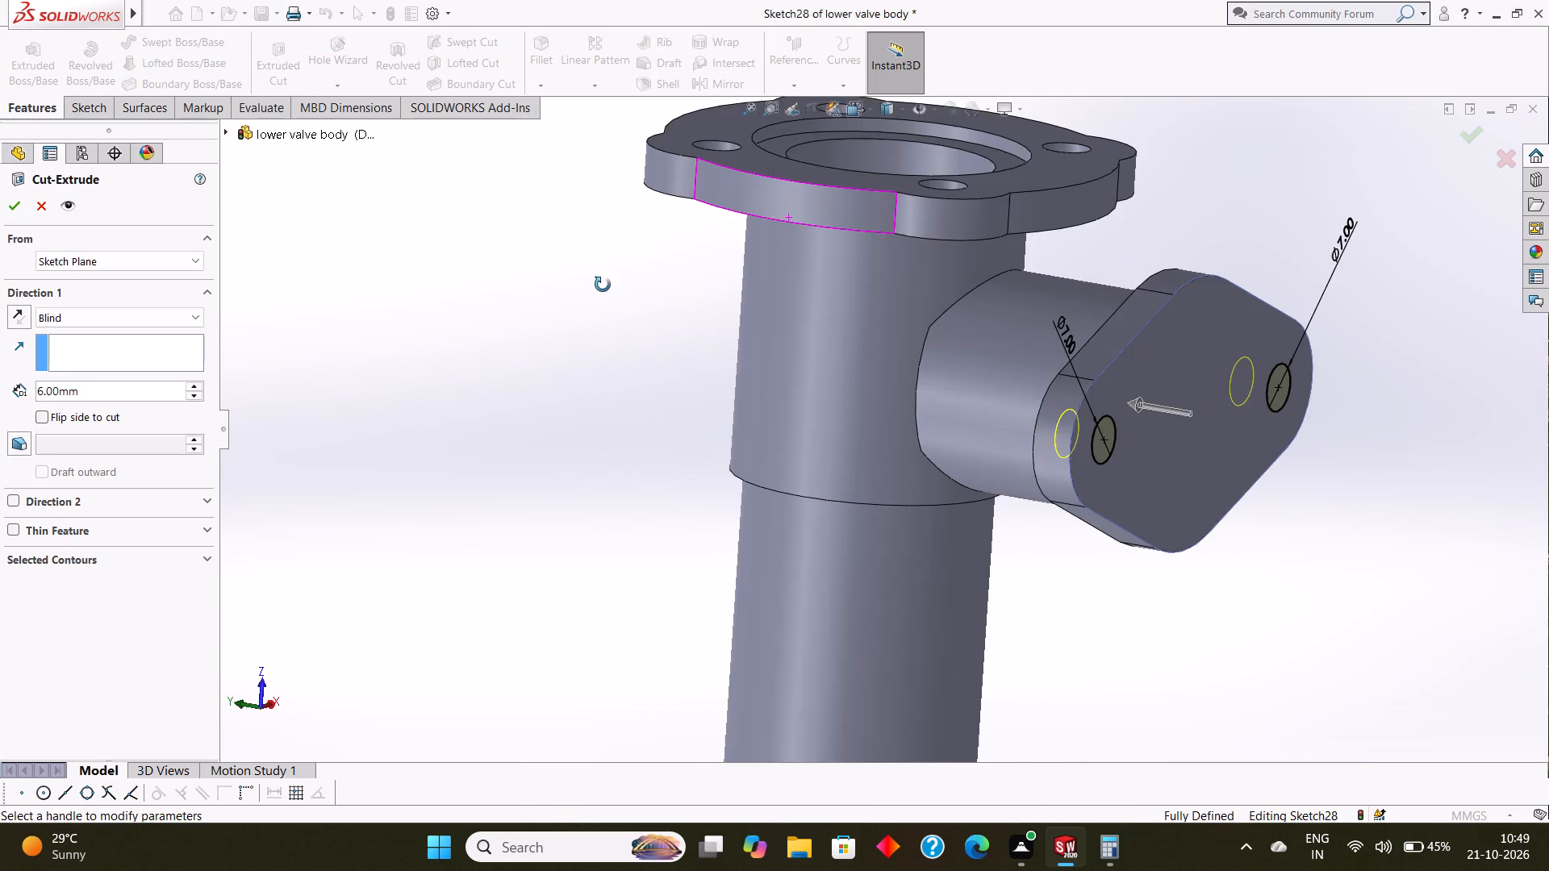
pyautogui.moveTo(603, 285); pyautogui.dragTo(598, 285, button='middle')
pyautogui.click(16, 200)
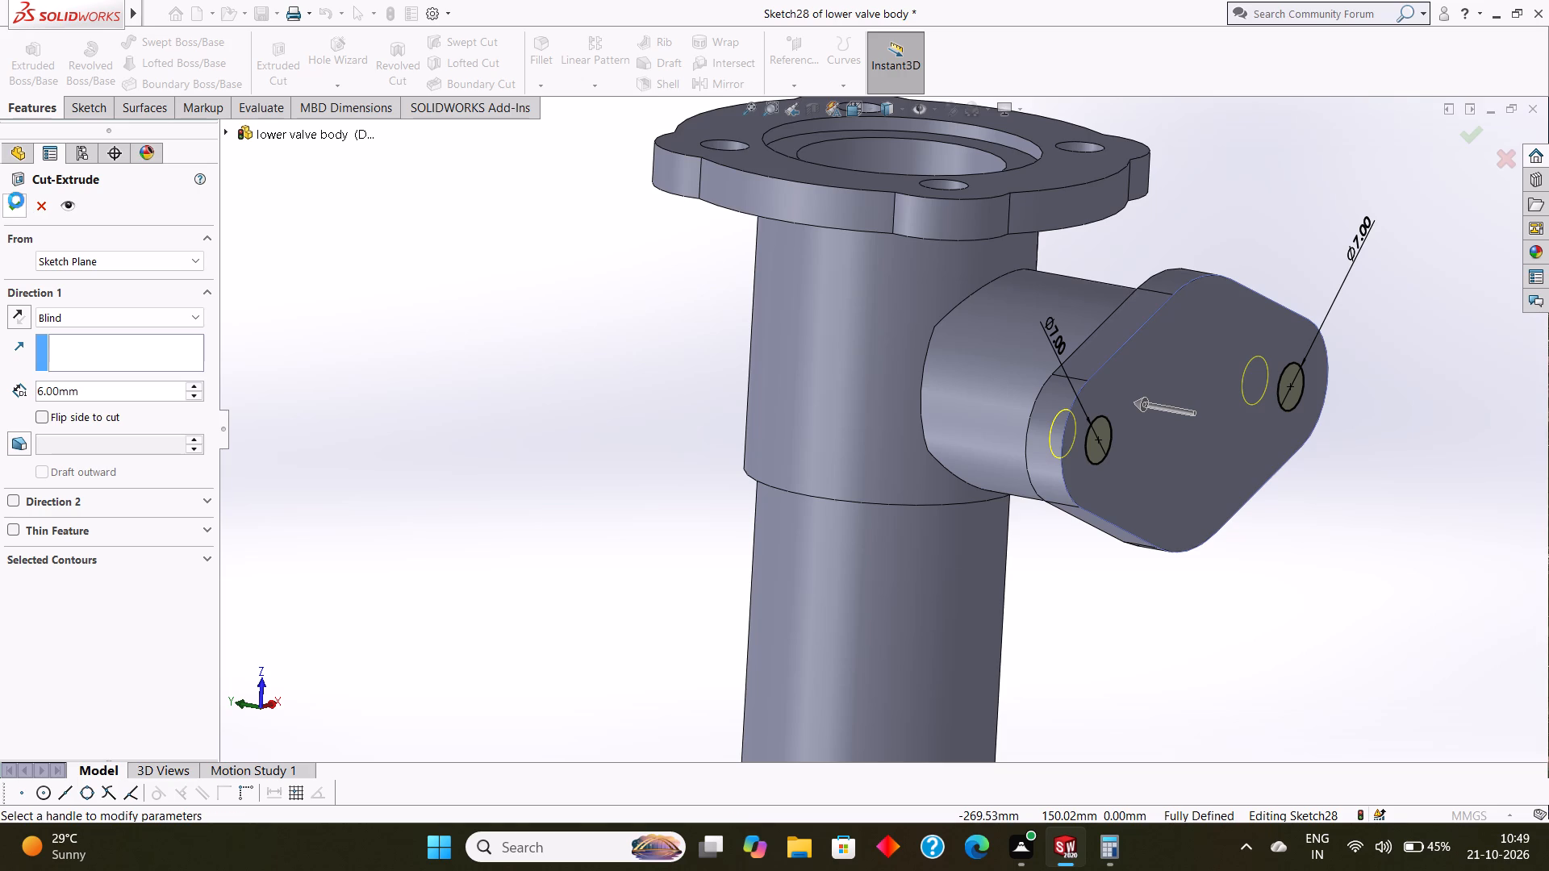
pyautogui.click(455, 273)
# Examine the side-branch flange, its bolt holes and the adjoining valve body from several angles.
pyautogui.moveTo(466, 278); pyautogui.dragTo(470, 318, button='middle')
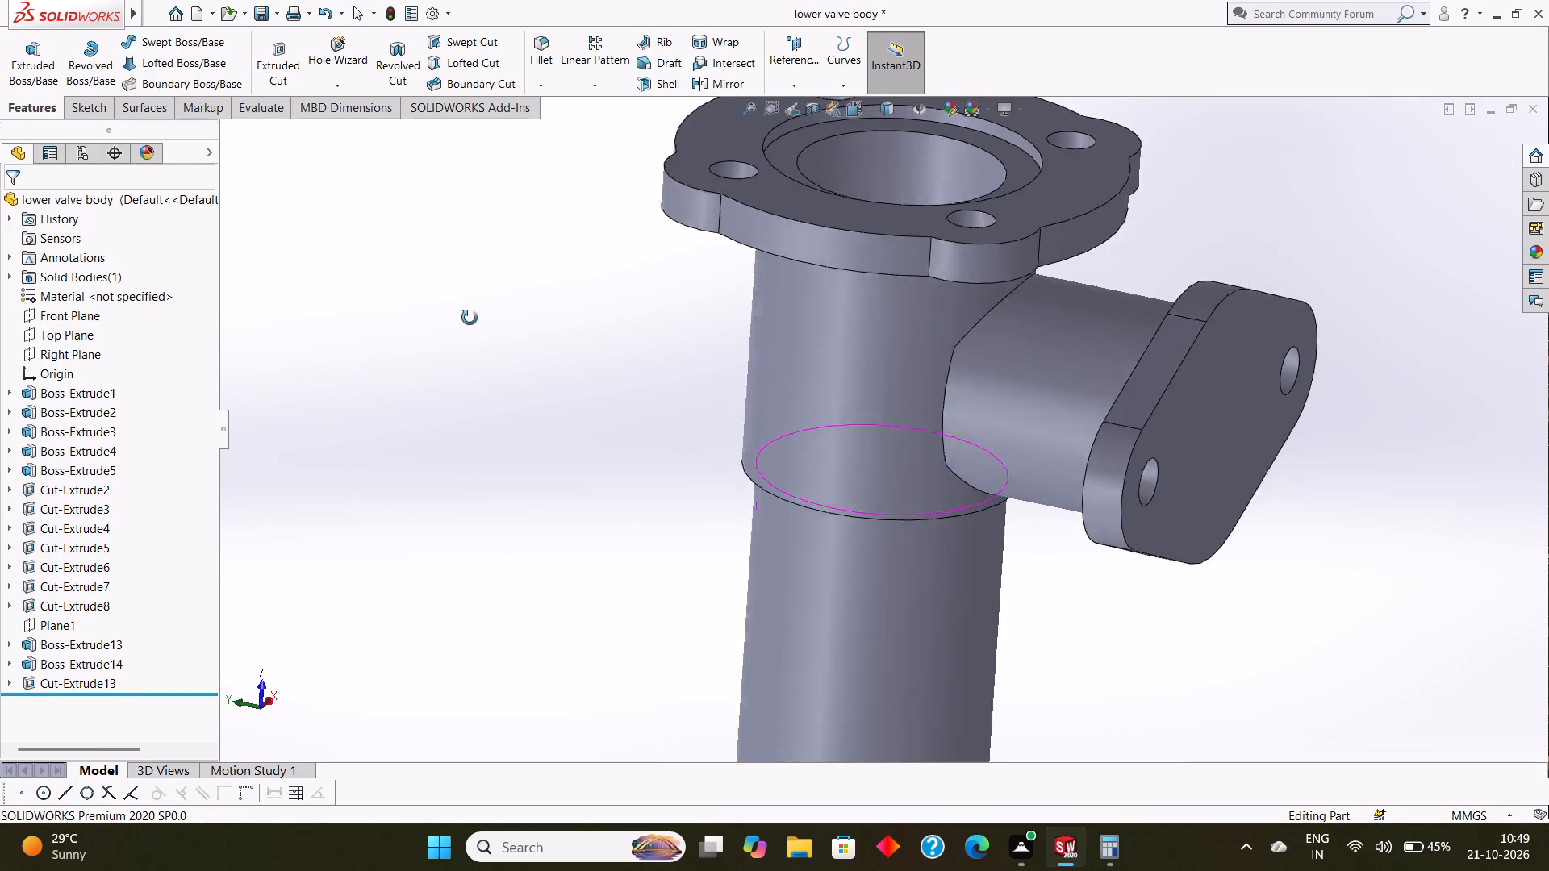
pyautogui.moveTo(470, 318); pyautogui.dragTo(569, 324, button='middle')
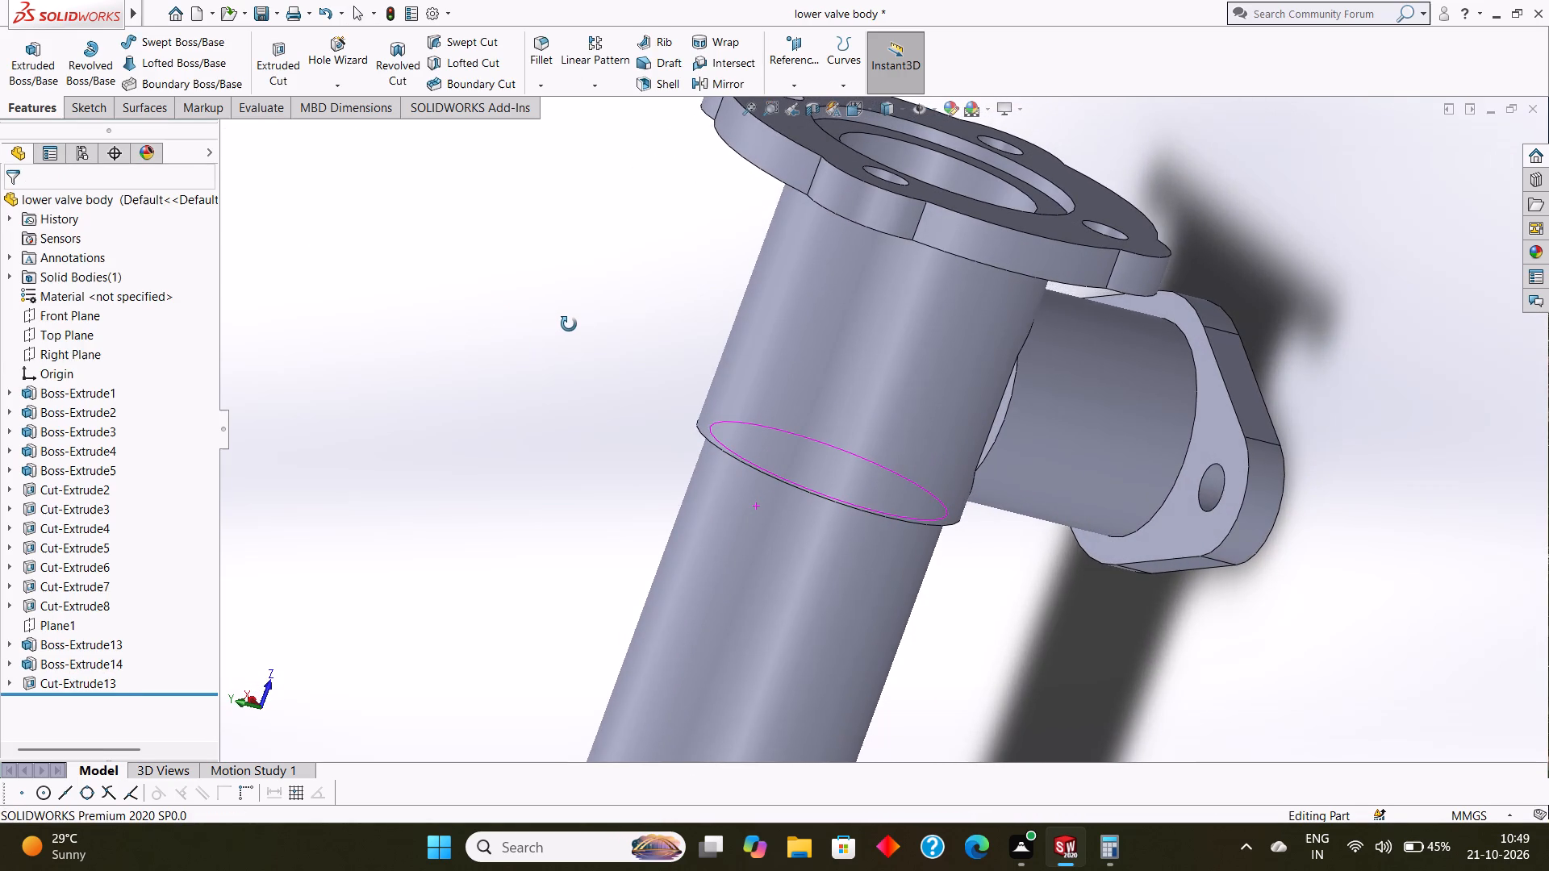
pyautogui.moveTo(569, 324); pyautogui.dragTo(548, 310, button='middle')
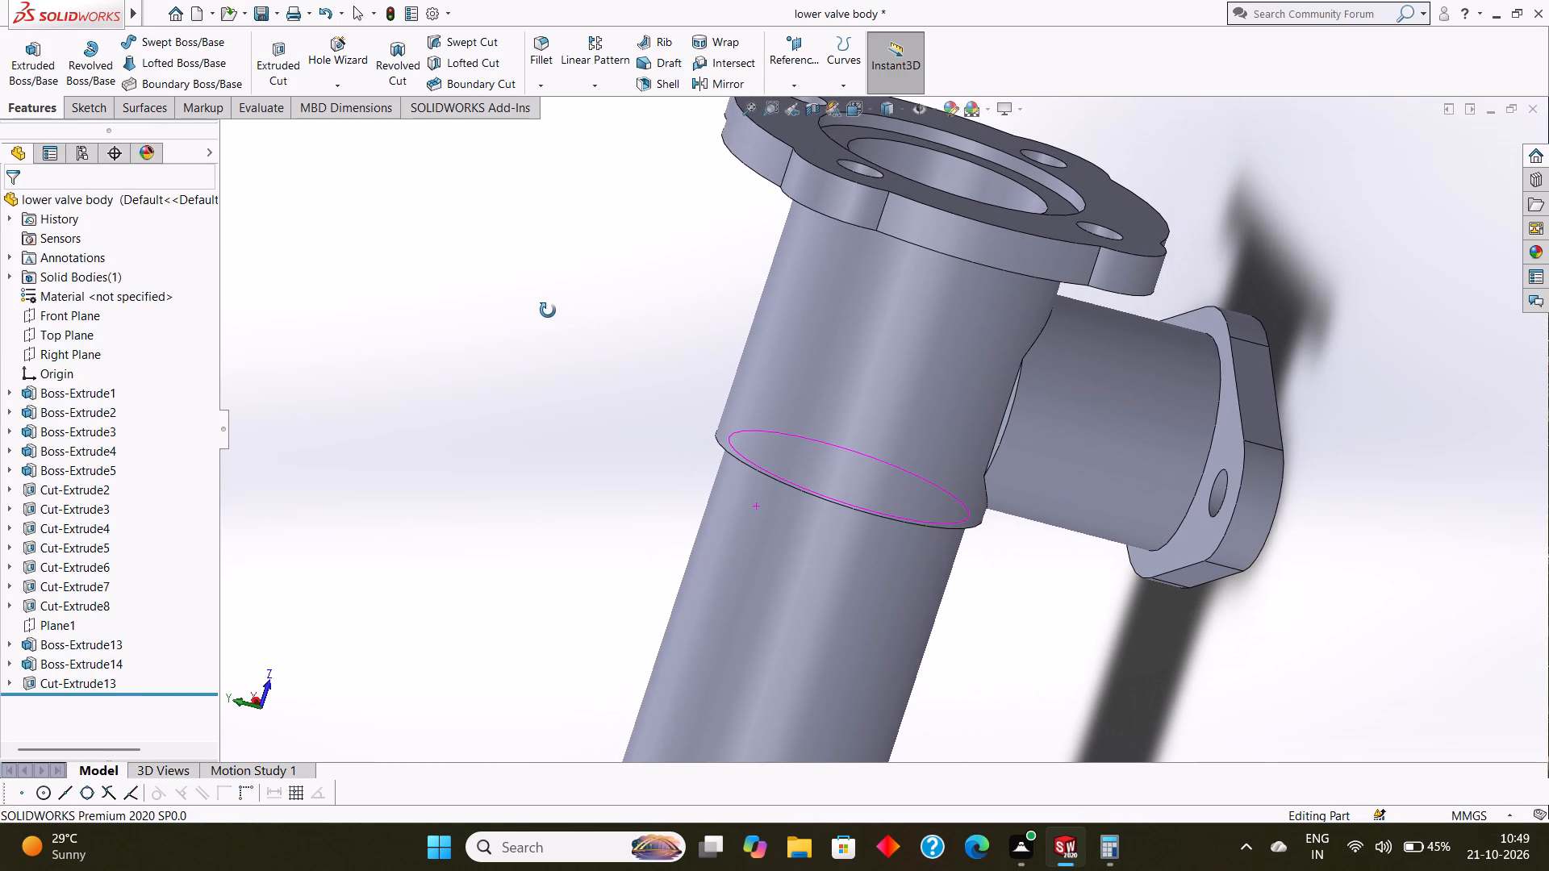
pyautogui.moveTo(548, 310); pyautogui.dragTo(527, 314, button='middle')
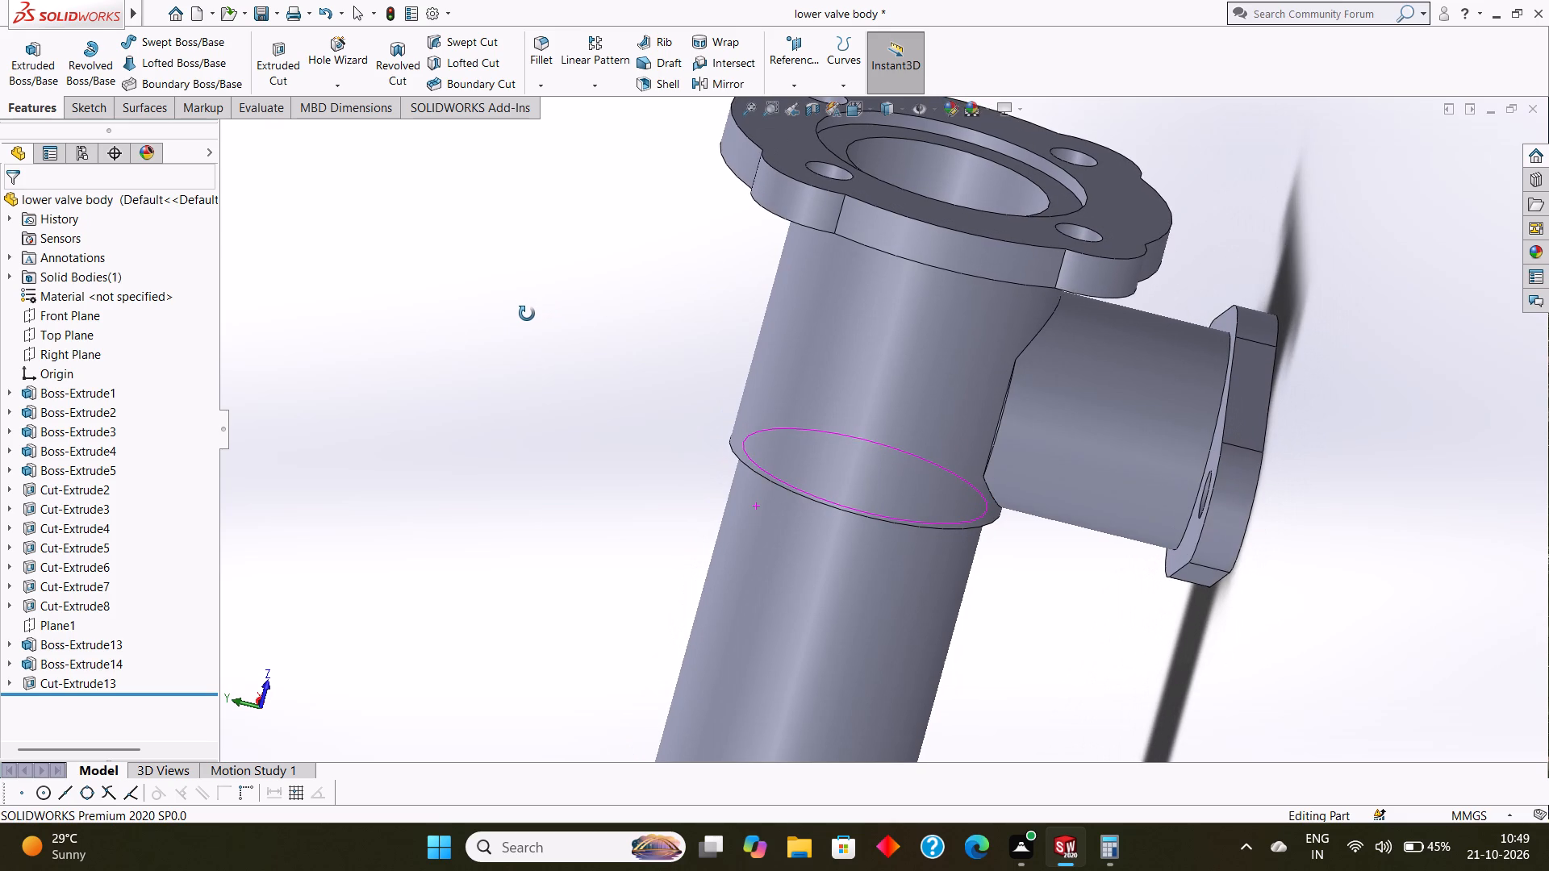
pyautogui.moveTo(527, 314); pyautogui.dragTo(528, 315, button='middle')
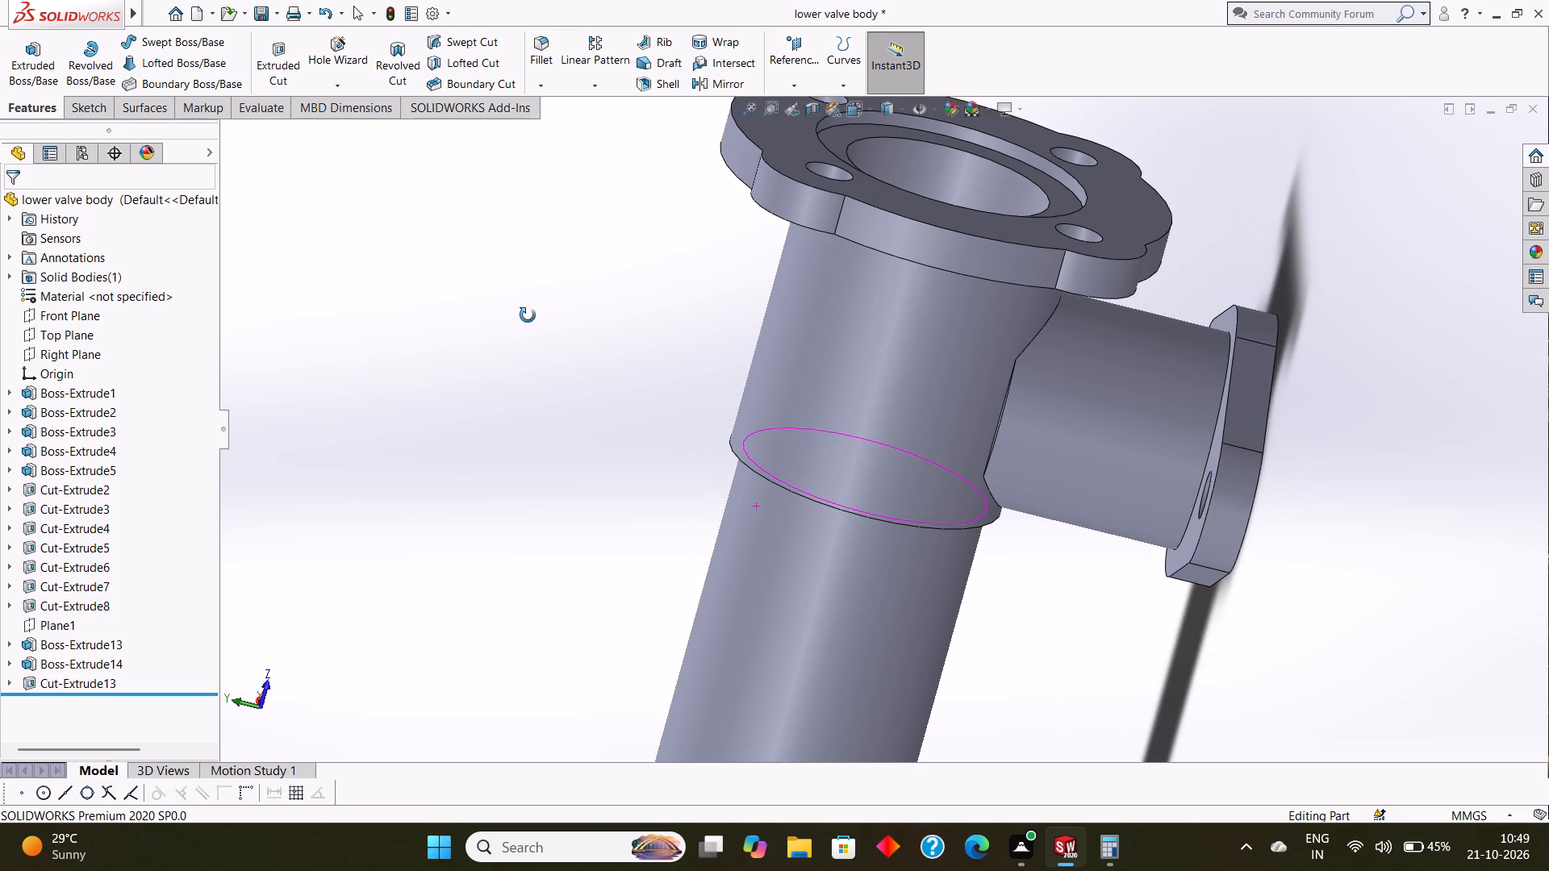
pyautogui.moveTo(528, 315); pyautogui.dragTo(520, 320, button='middle')
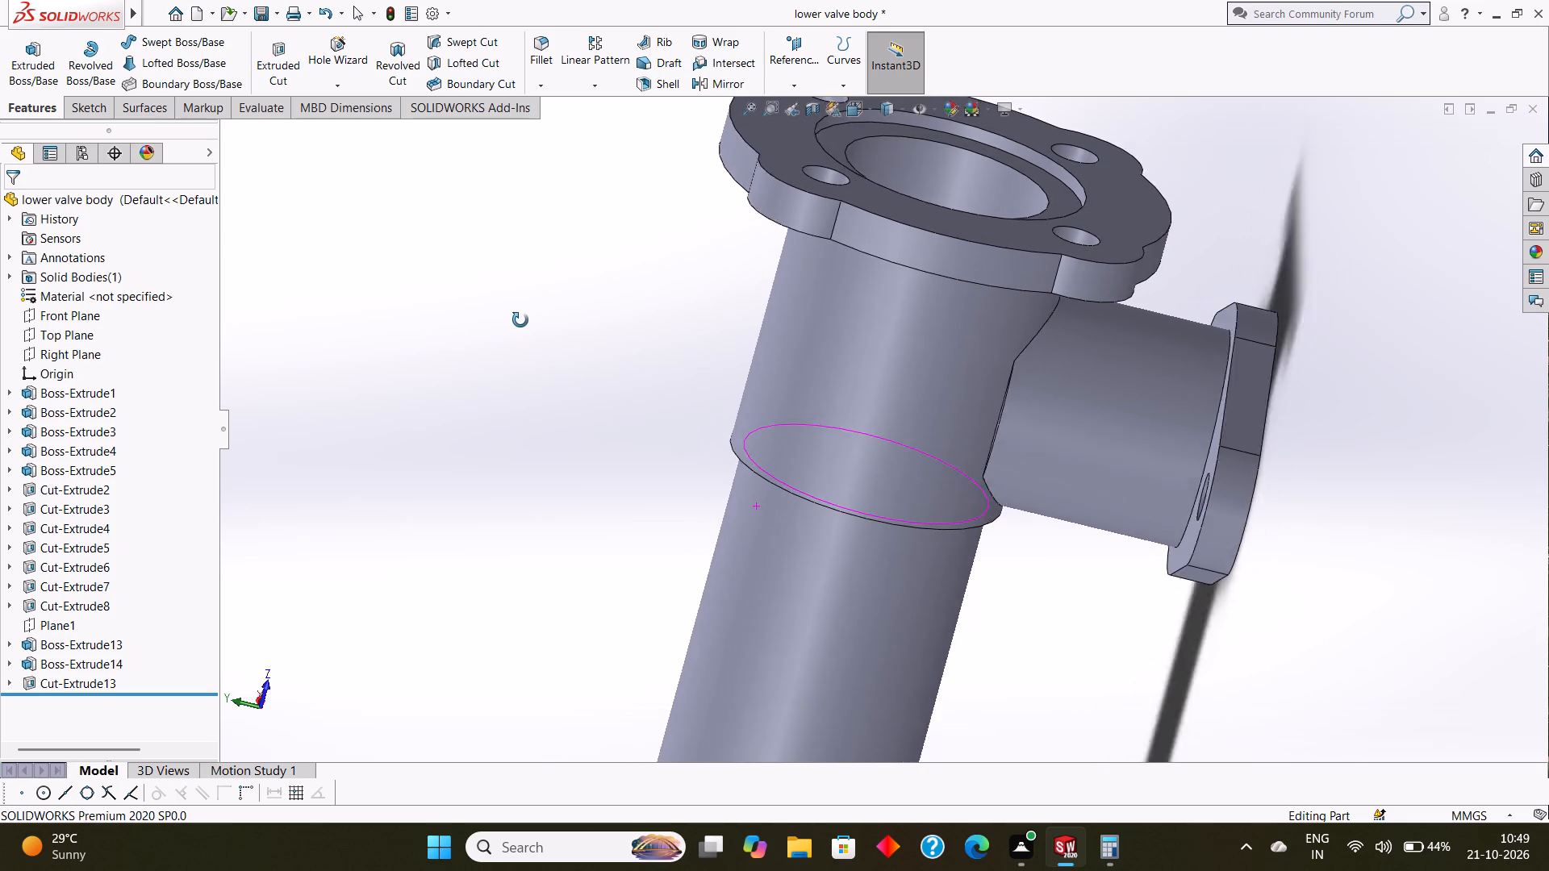
pyautogui.moveTo(520, 320); pyautogui.dragTo(498, 316, button='middle')
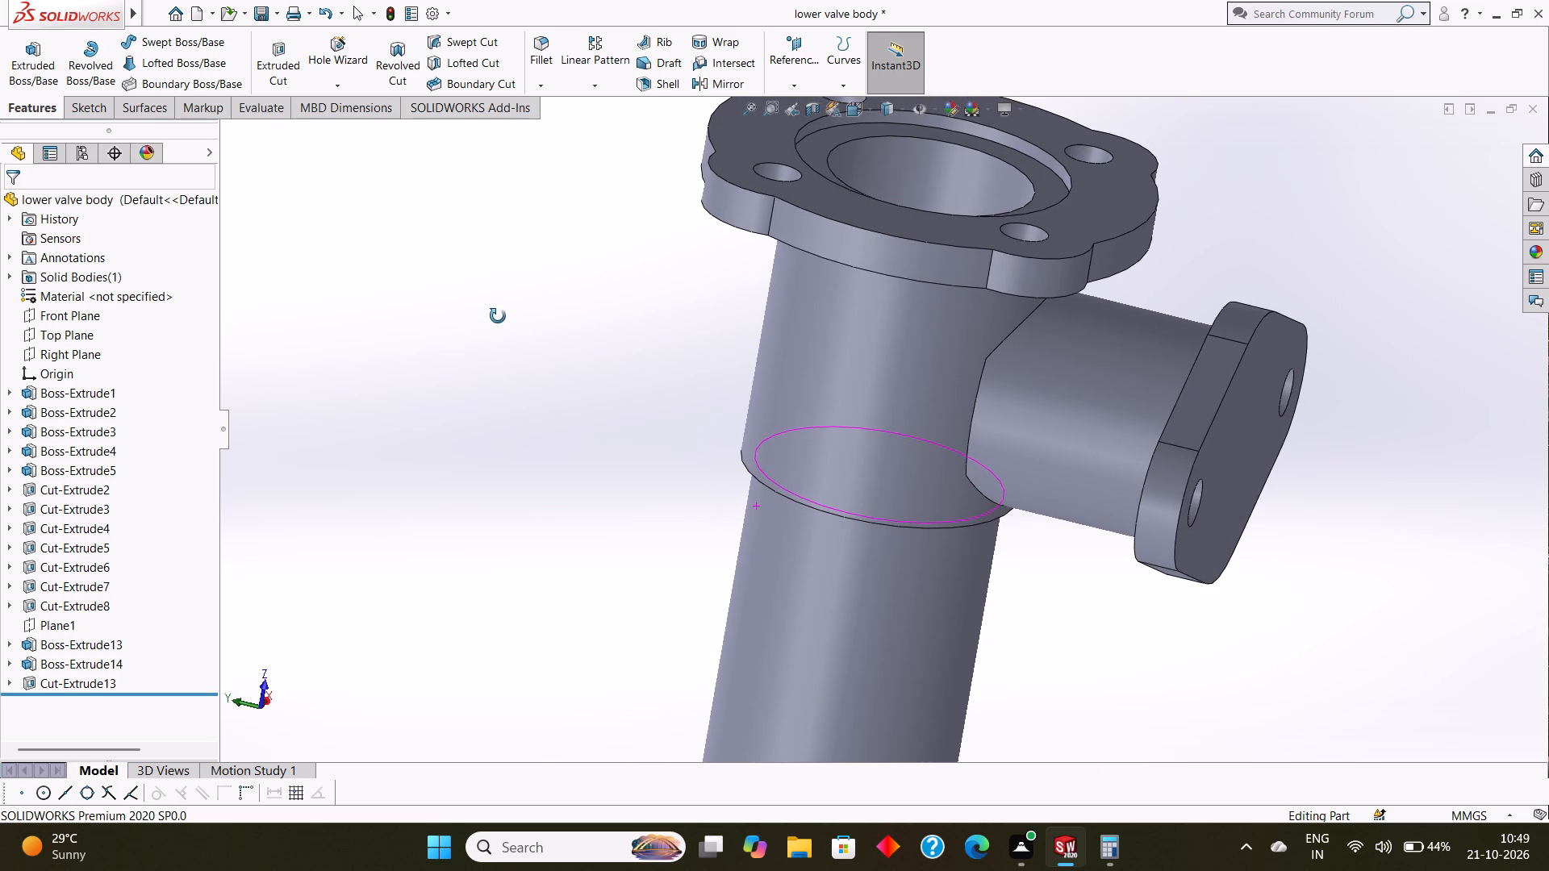
pyautogui.moveTo(498, 316); pyautogui.dragTo(498, 319, button='middle')
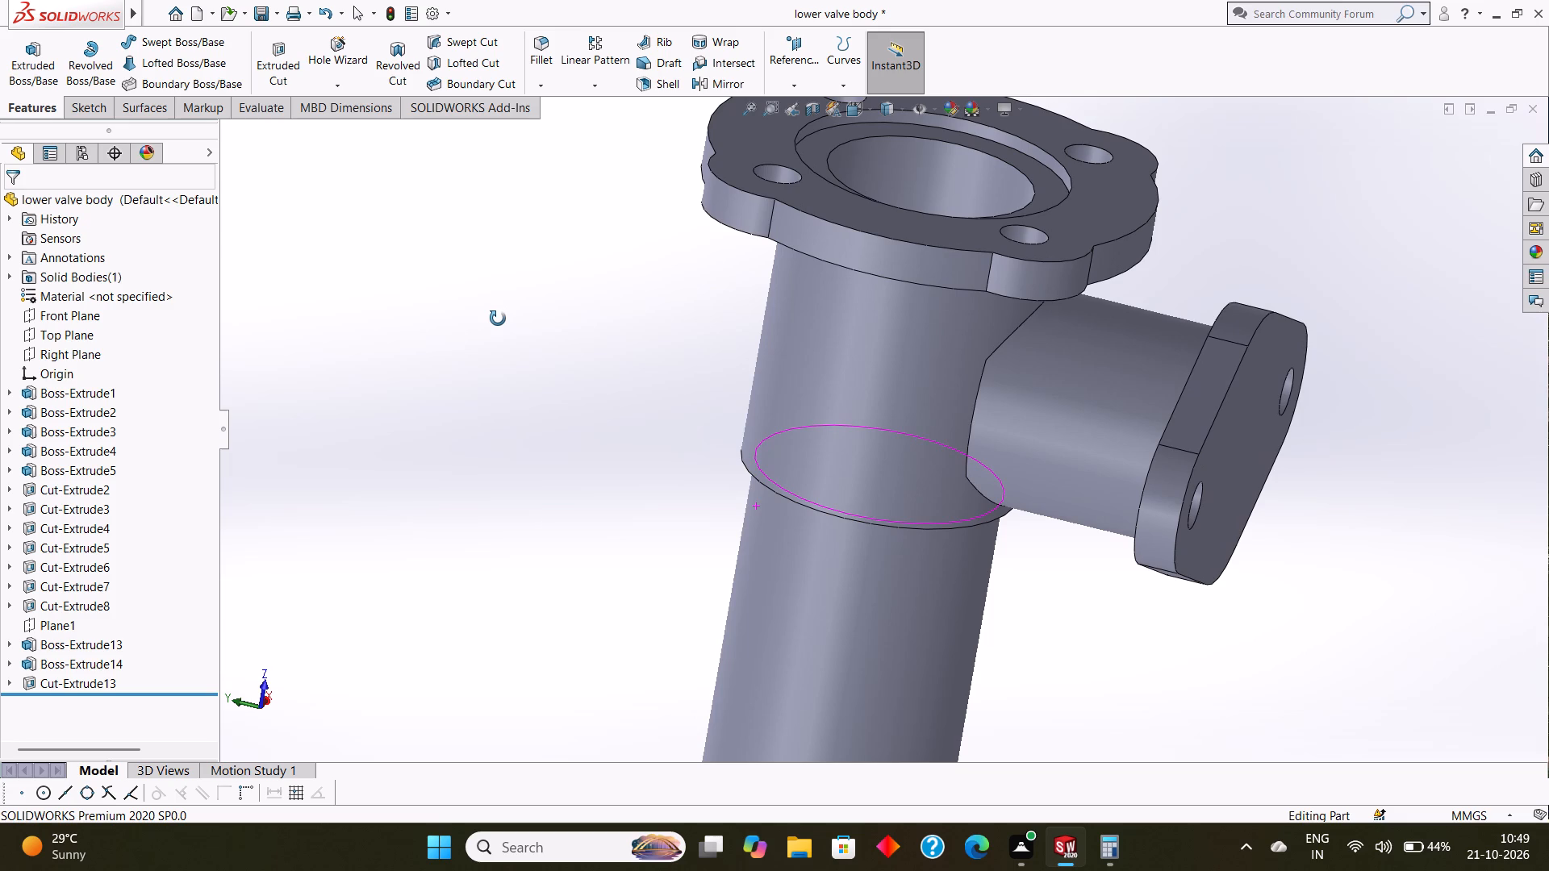
pyautogui.moveTo(498, 319); pyautogui.dragTo(486, 319, button='middle')
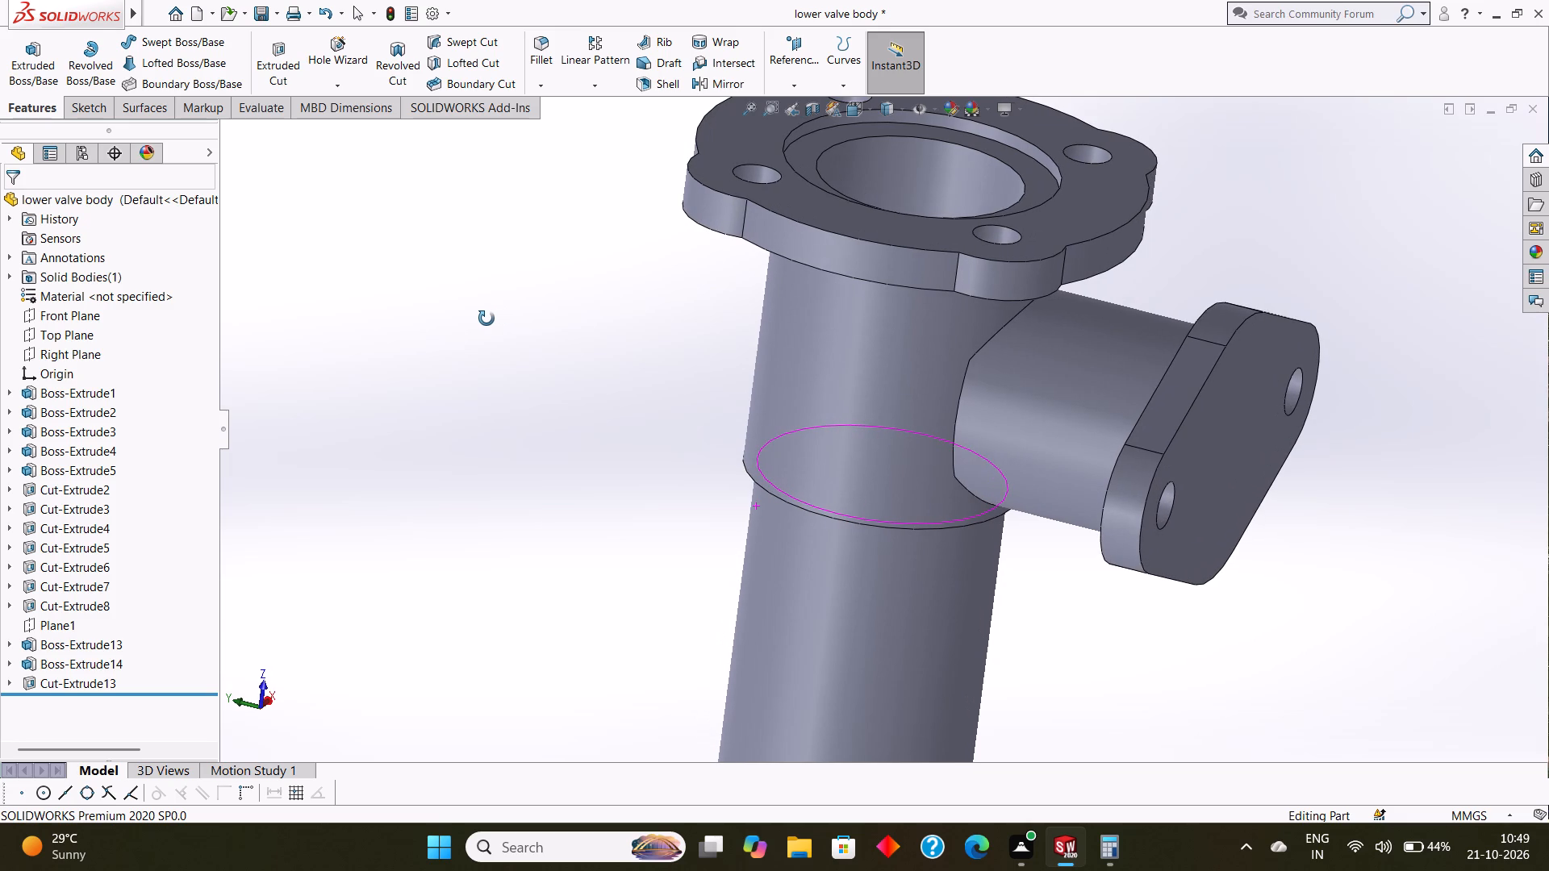
pyautogui.moveTo(486, 319); pyautogui.dragTo(473, 283, button='middle')
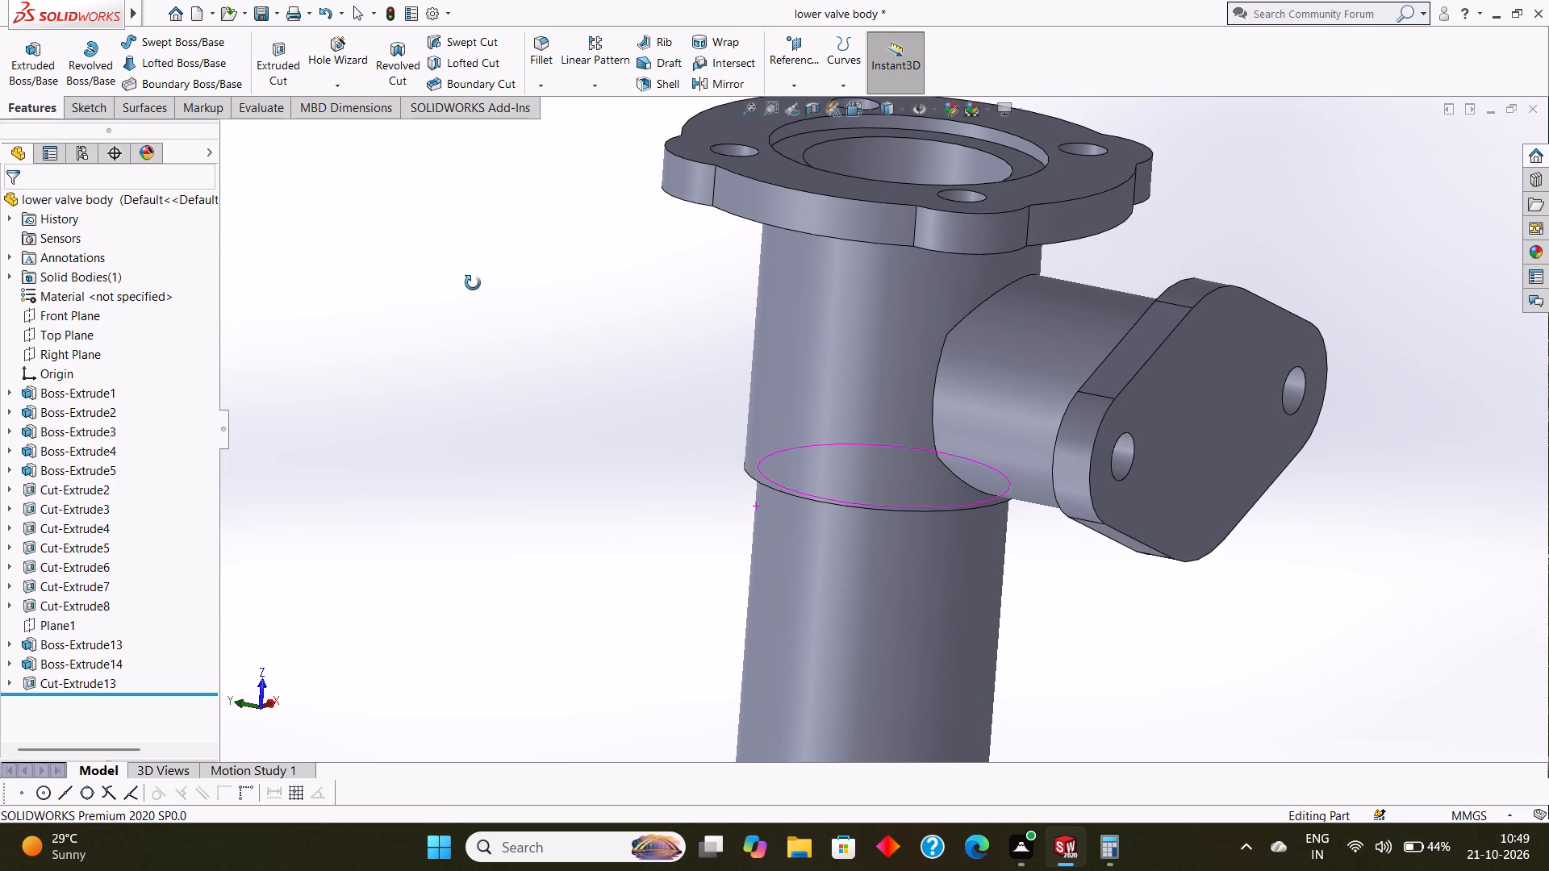
pyautogui.moveTo(473, 283); pyautogui.dragTo(477, 294, button='middle')
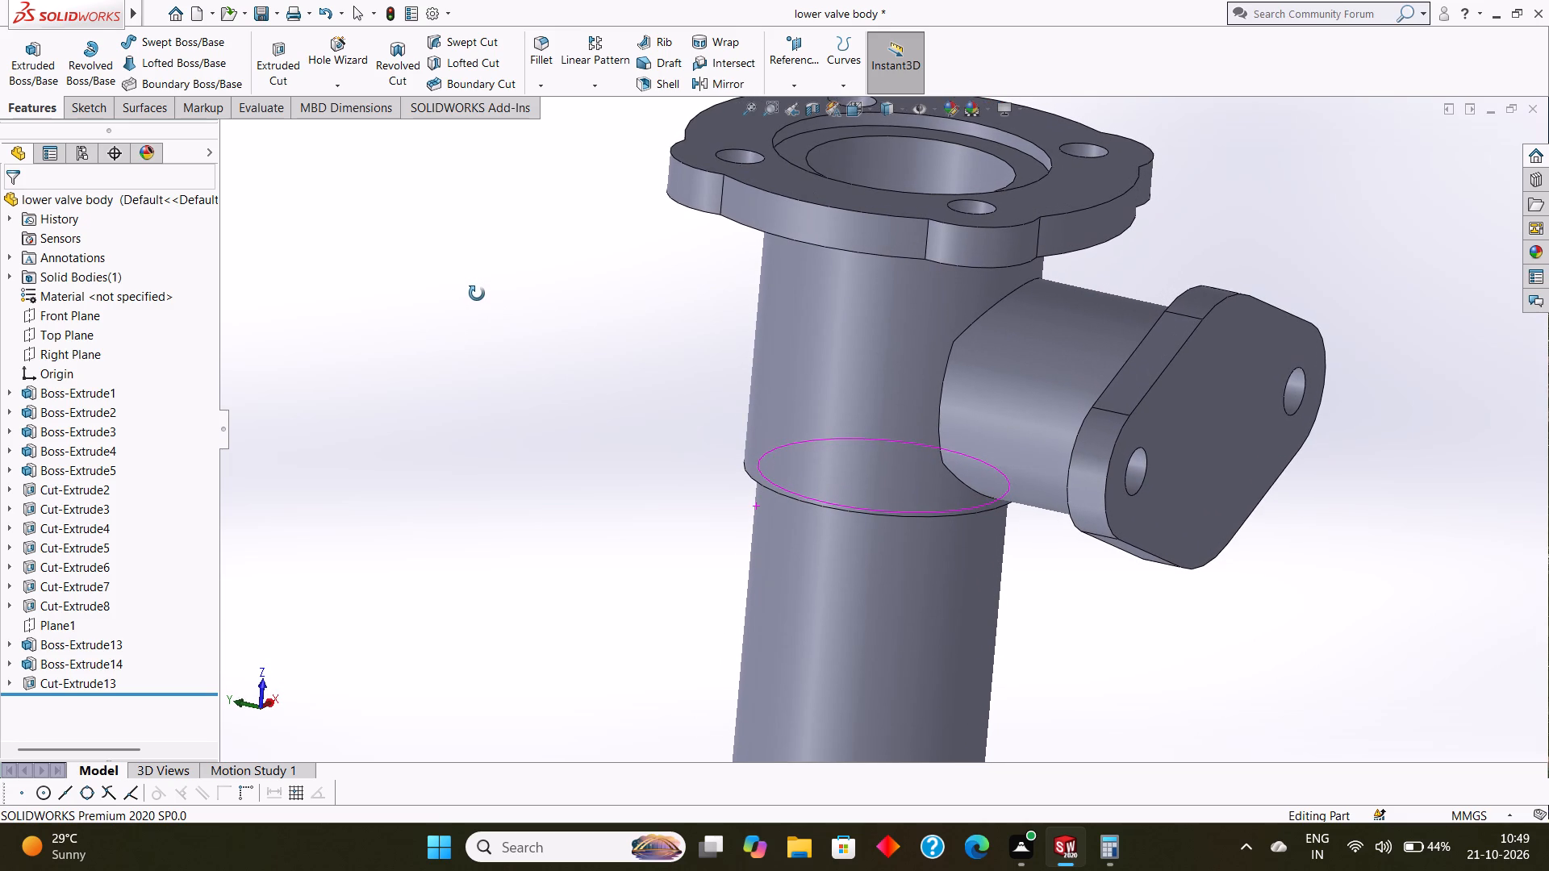
pyautogui.moveTo(477, 294); pyautogui.dragTo(470, 239, button='middle')
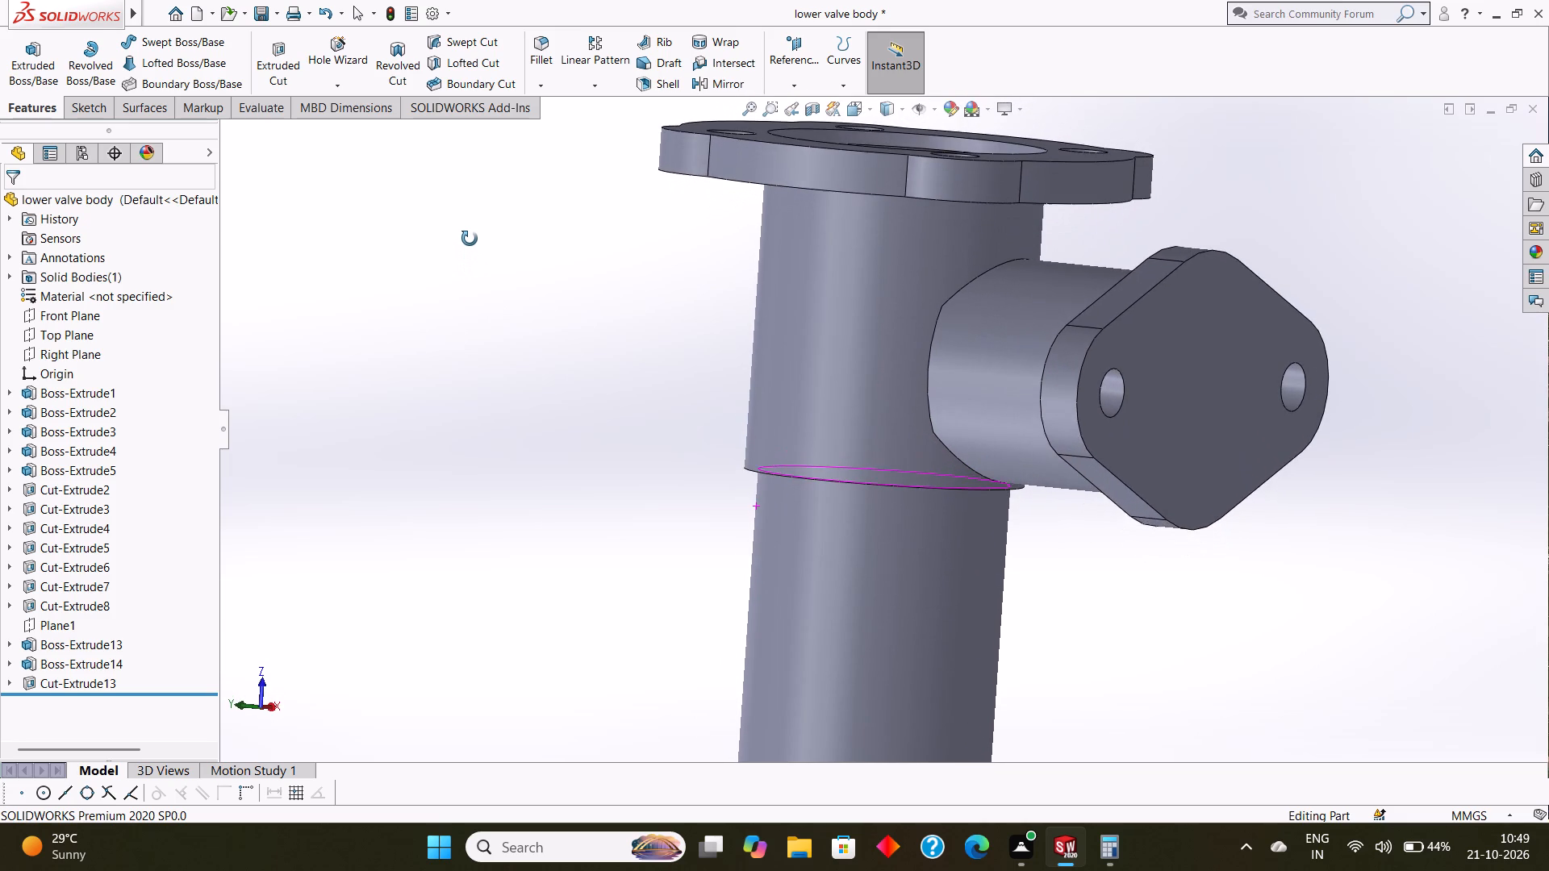
pyautogui.moveTo(470, 239); pyautogui.dragTo(473, 254, button='middle')
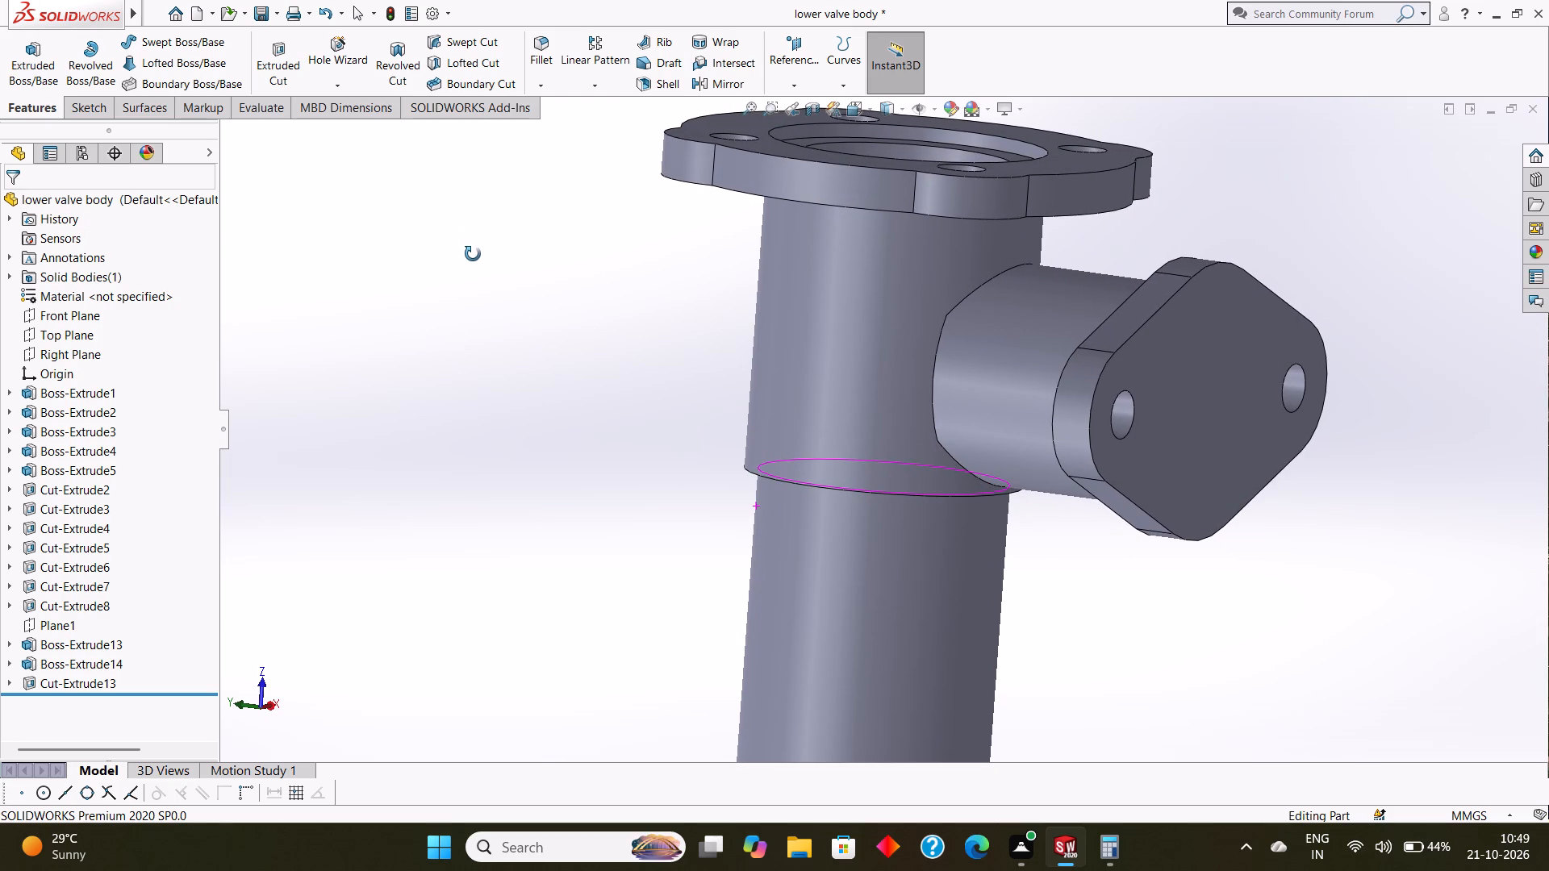
pyautogui.moveTo(473, 254); pyautogui.dragTo(474, 256, button='middle')
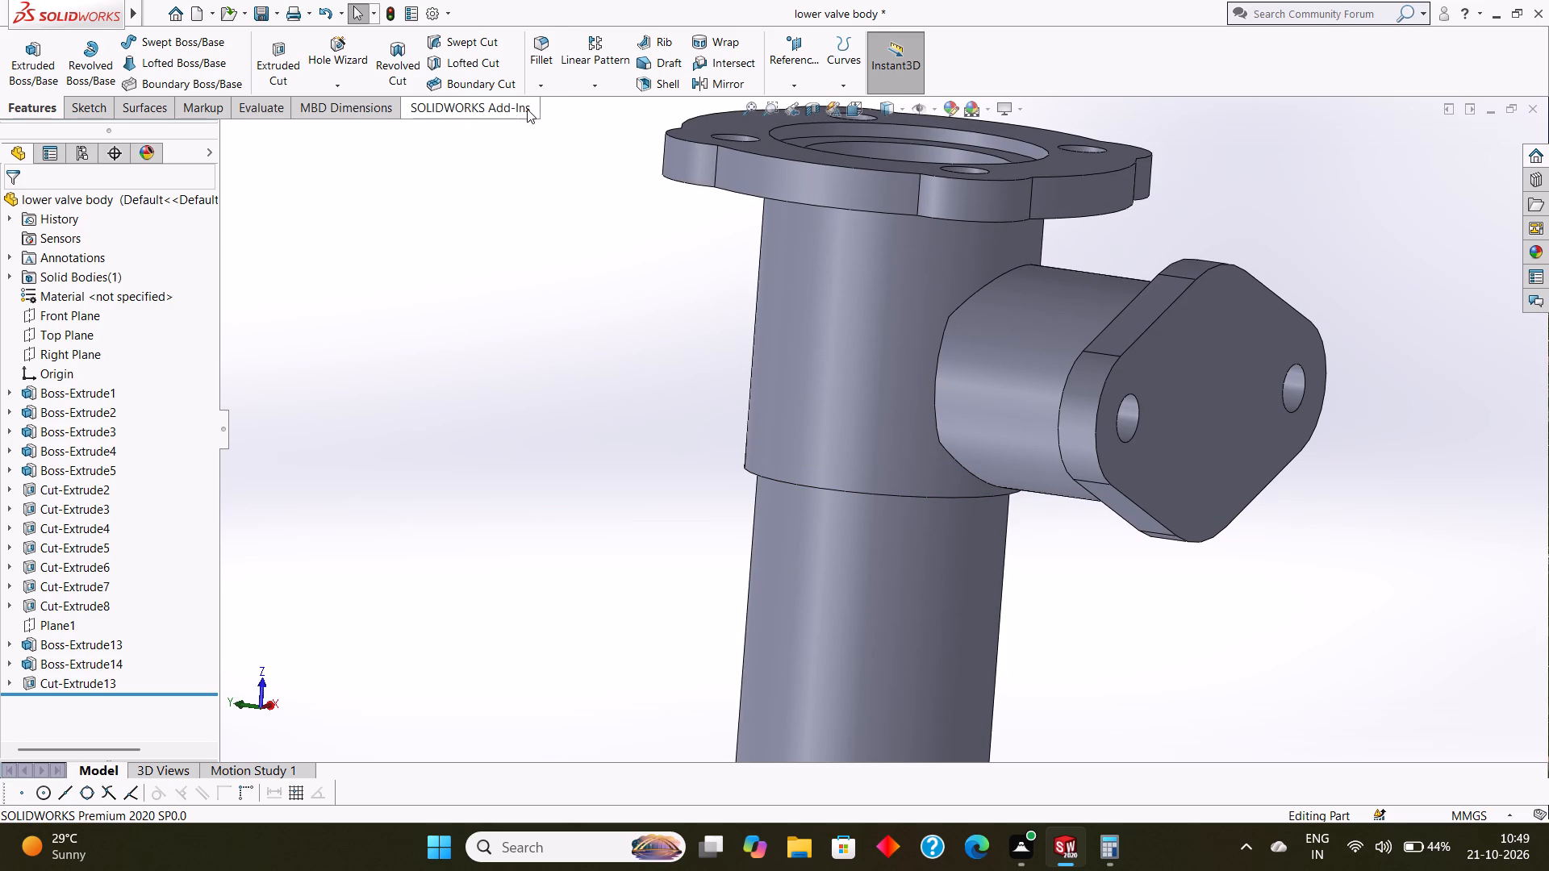
# Start a symmetric 1 mm constant-radius fillet and select the circular edge where the main tube meets the top flange's underside.
pyautogui.click(541, 87)
pyautogui.click(546, 103)
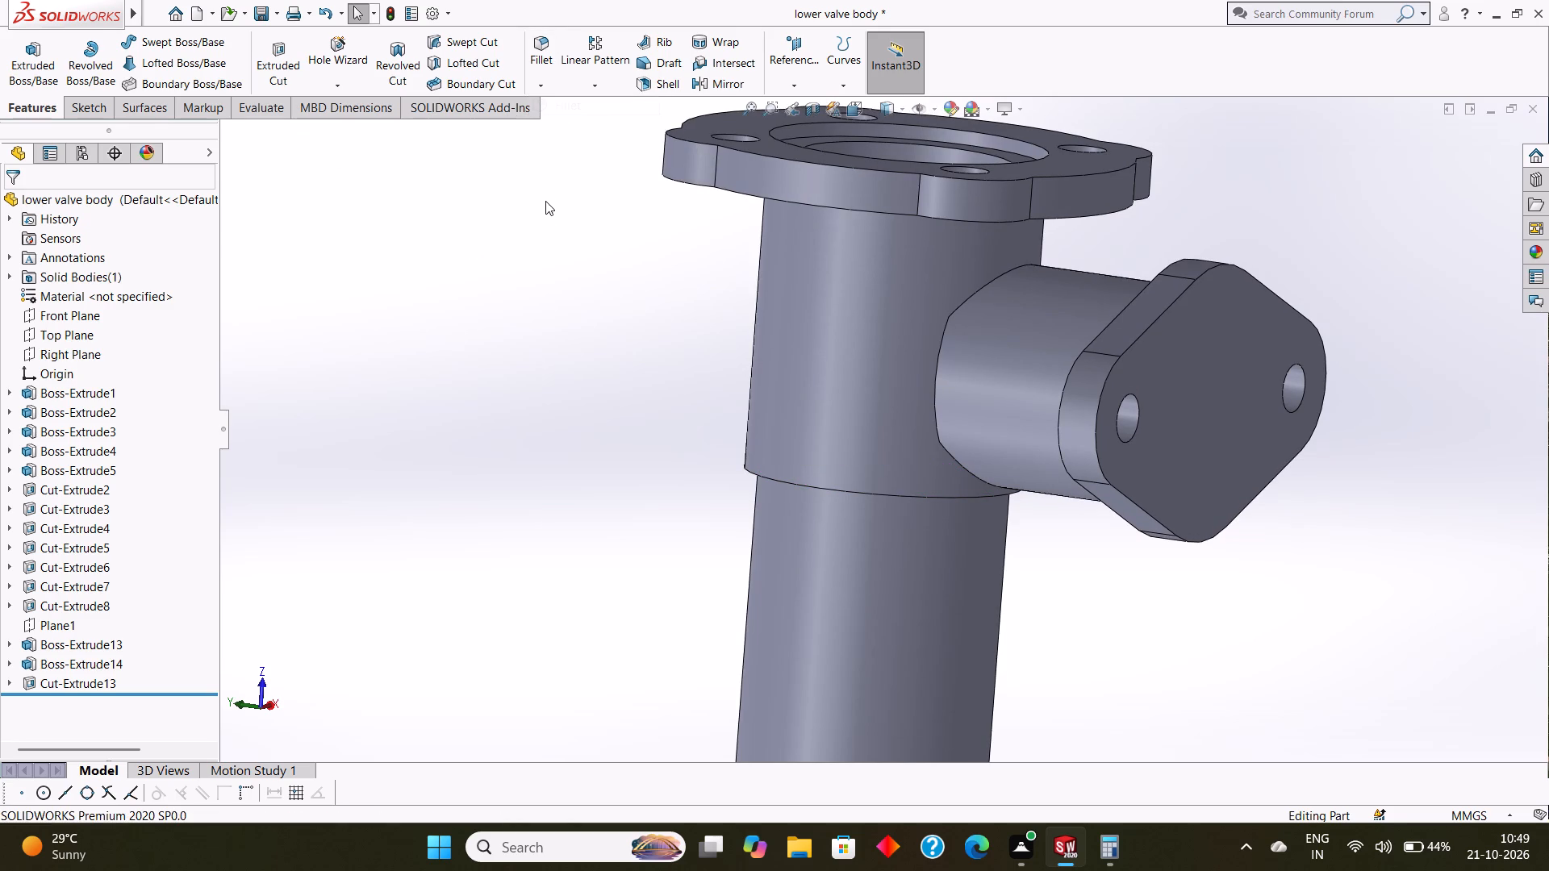
pyautogui.moveTo(545, 215); pyautogui.dragTo(549, 202, button='middle')
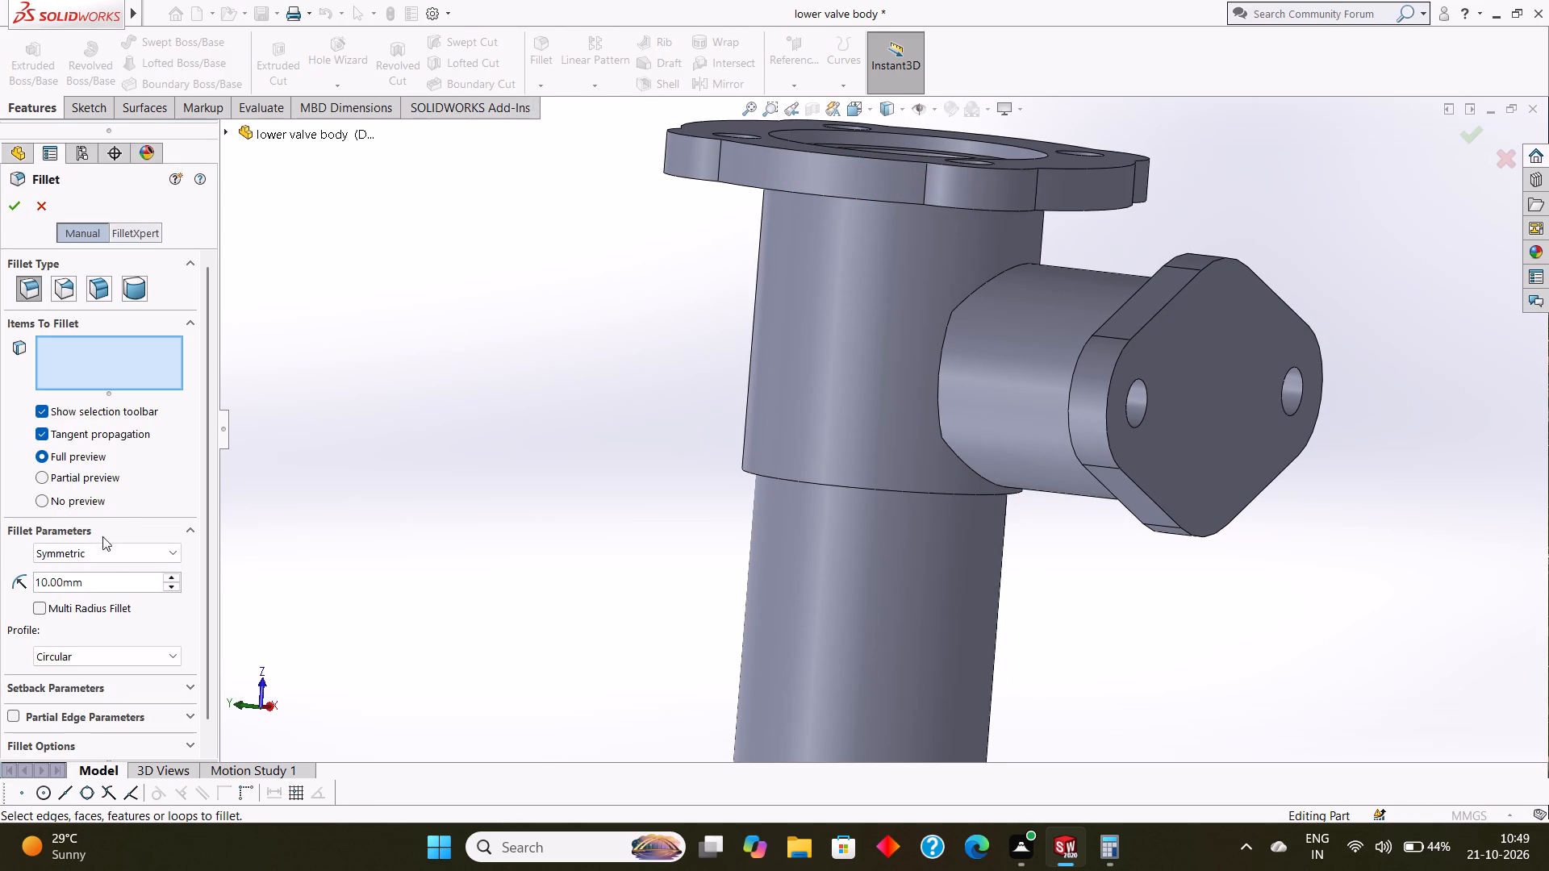
pyautogui.click(100, 574)
pyautogui.moveTo(113, 590); pyautogui.dragTo(37, 579)
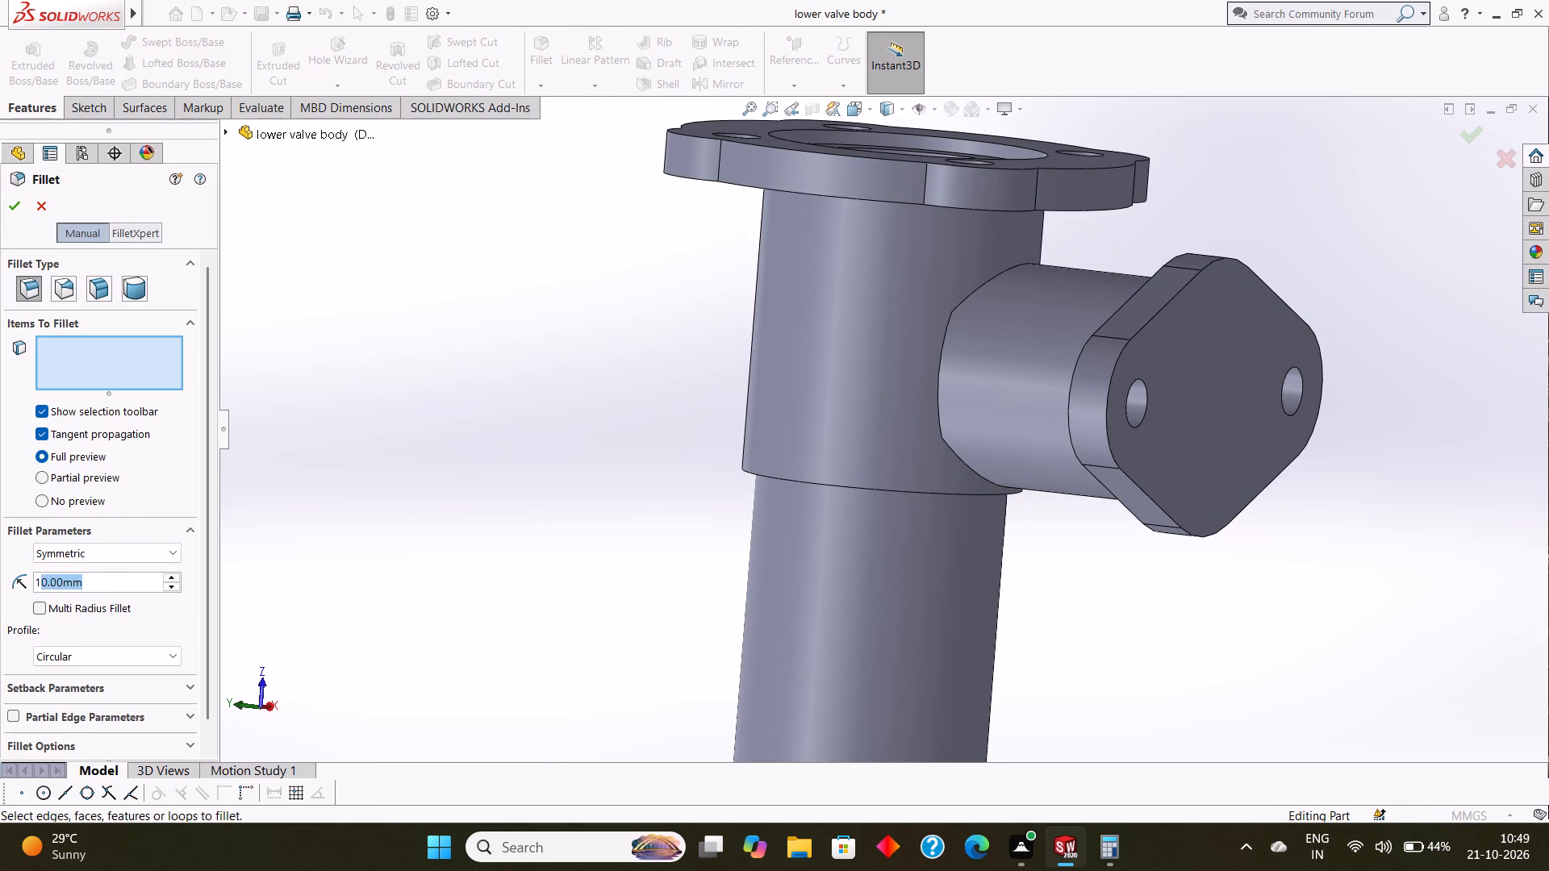
pyautogui.click(108, 585)
pyautogui.moveTo(115, 583); pyautogui.dragTo(7, 561)
pyautogui.press('1')
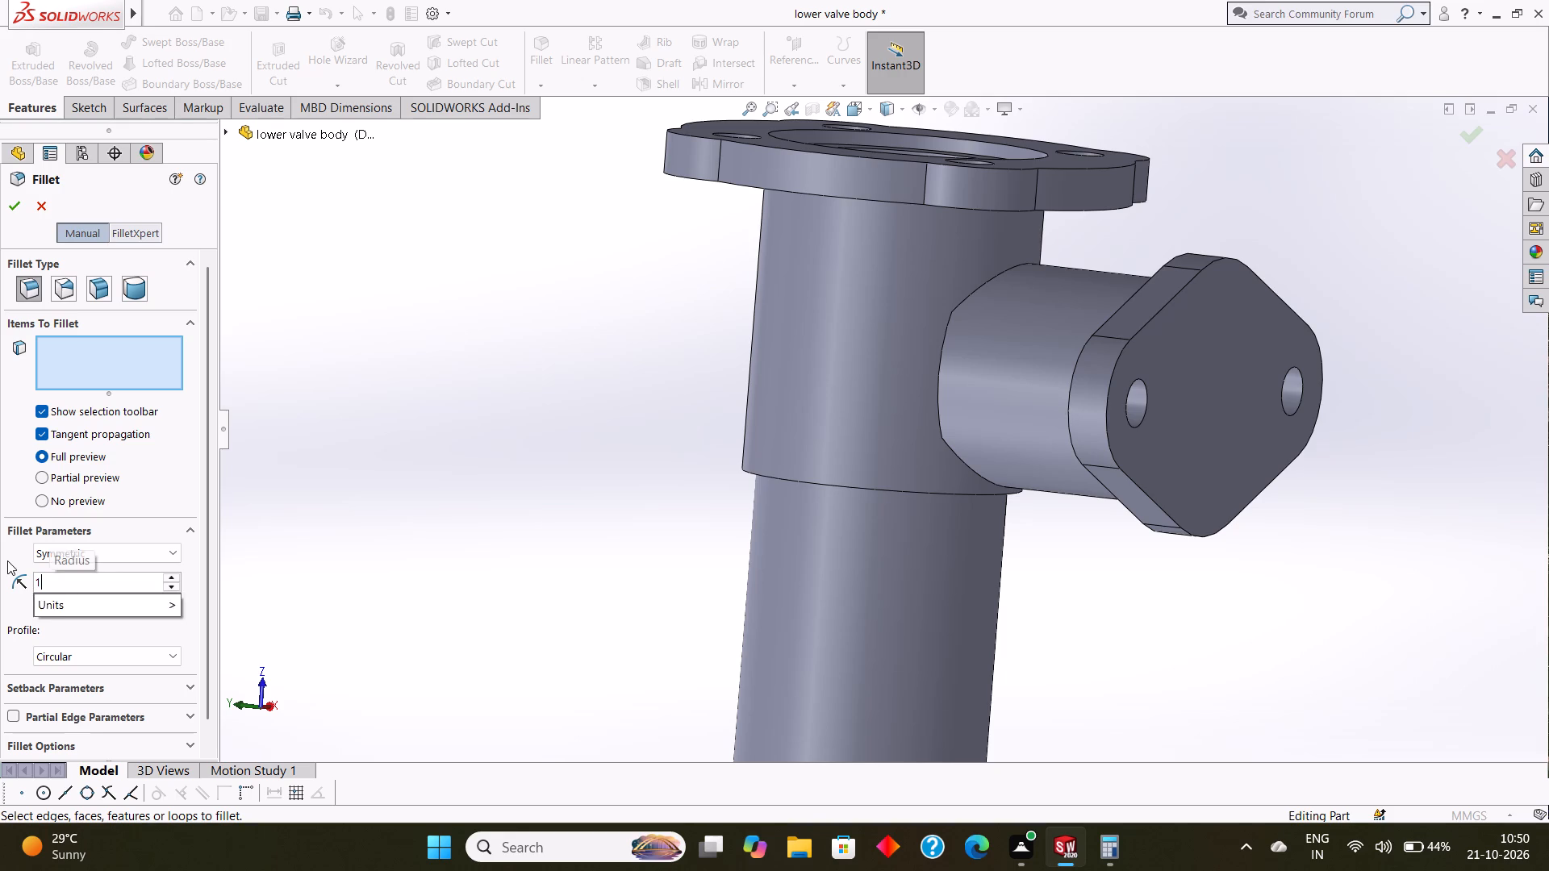
pyautogui.press('Return')
pyautogui.moveTo(800, 418); pyautogui.dragTo(822, 323, button='middle')
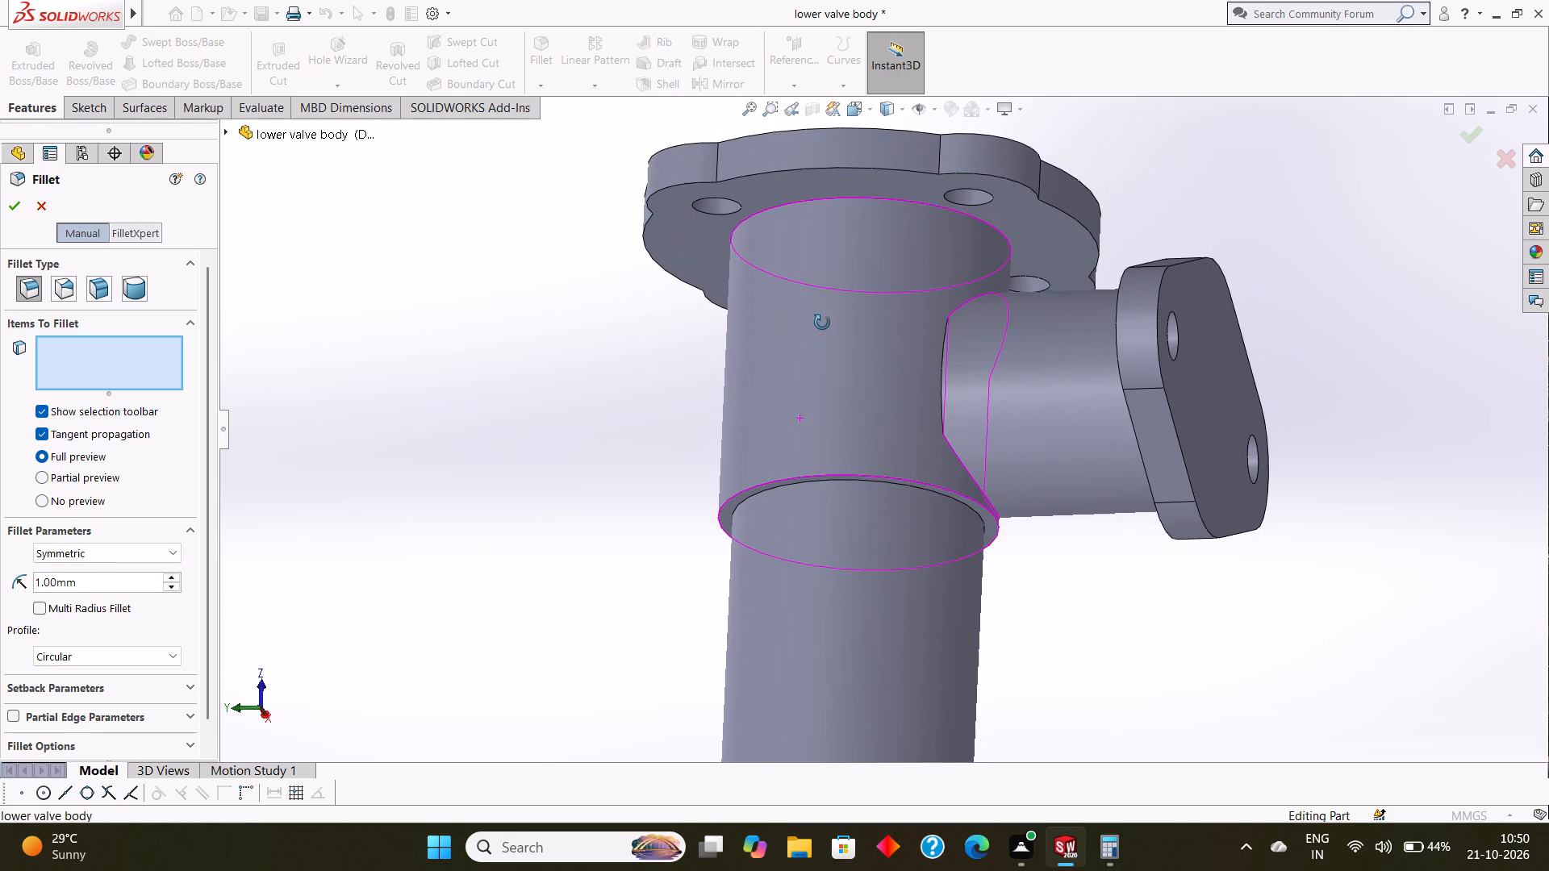
pyautogui.moveTo(822, 323); pyautogui.dragTo(822, 322, button='middle')
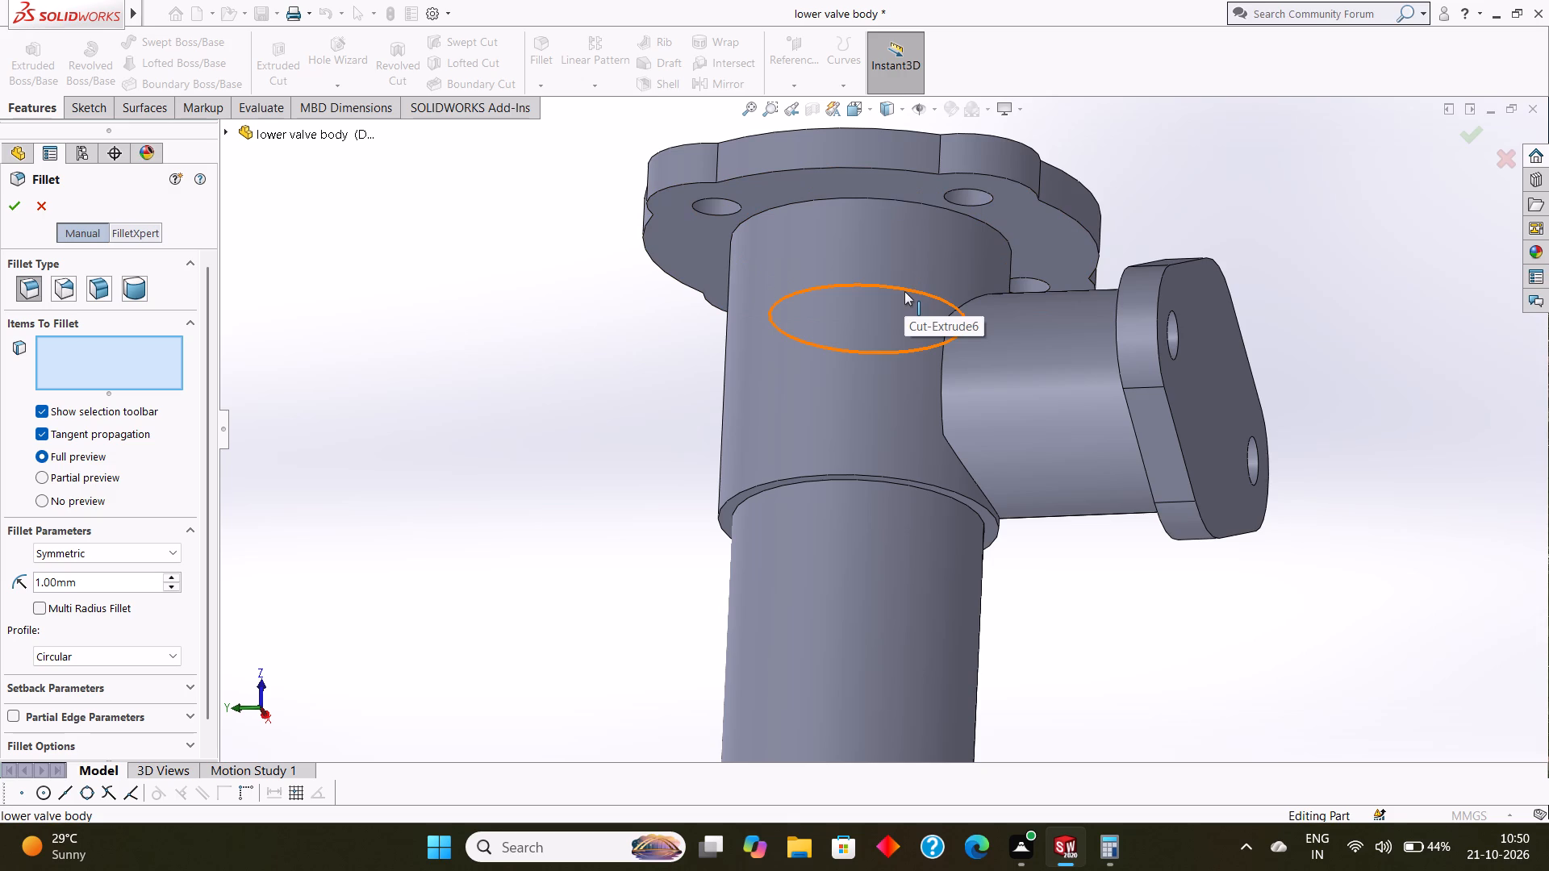
pyautogui.click(891, 199)
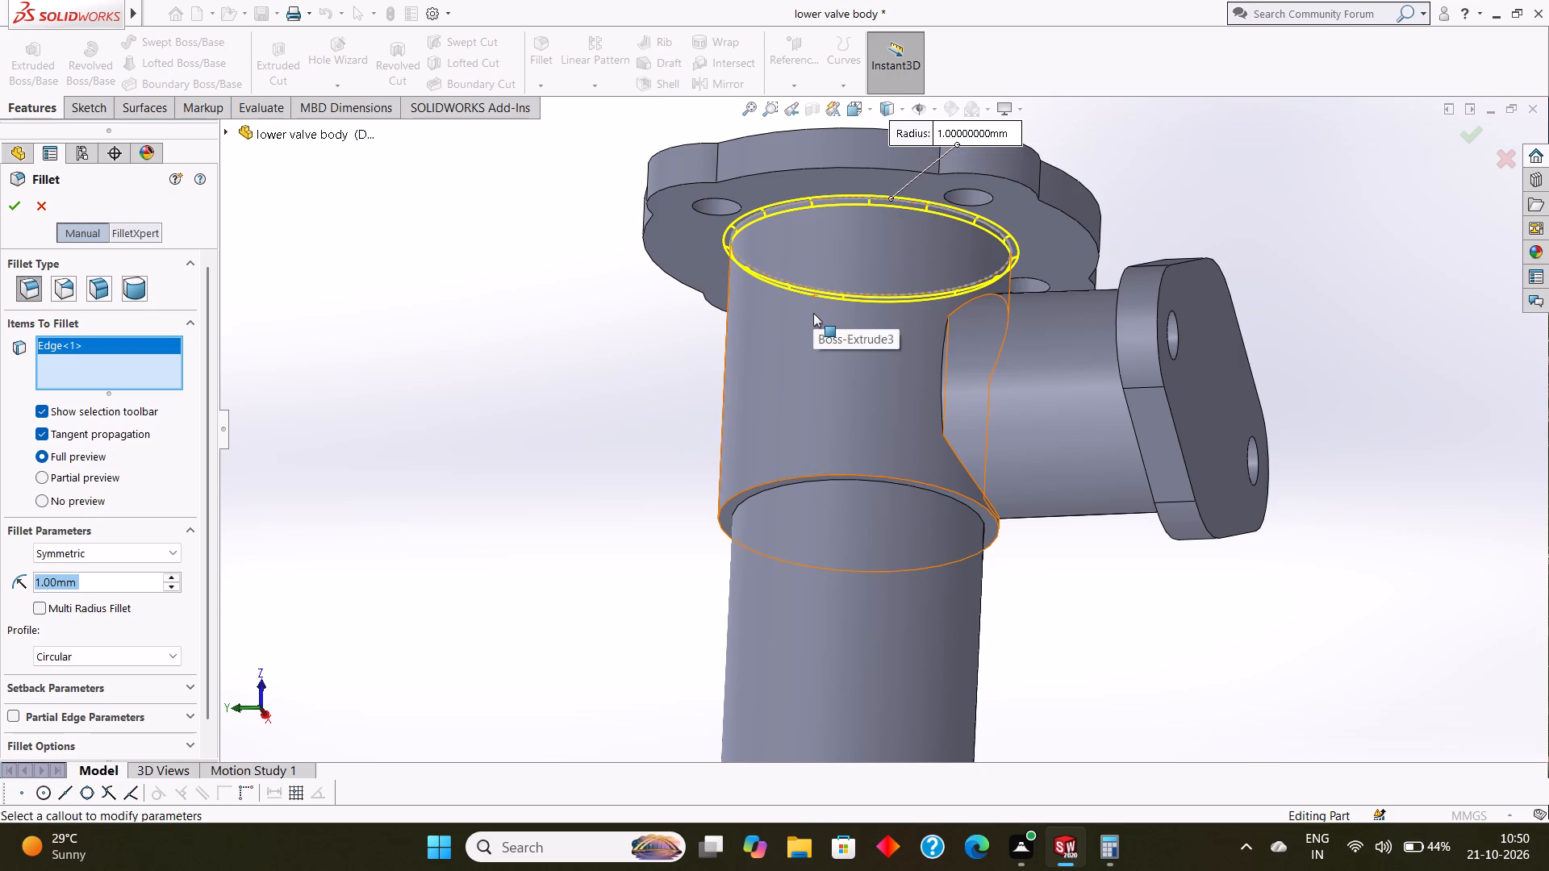
# Add three consecutive outer edges along the top flange's lower rim to the 1 mm fillet, including the lobe edge between the longer arcs.
pyautogui.scroll(2, 813, 313)
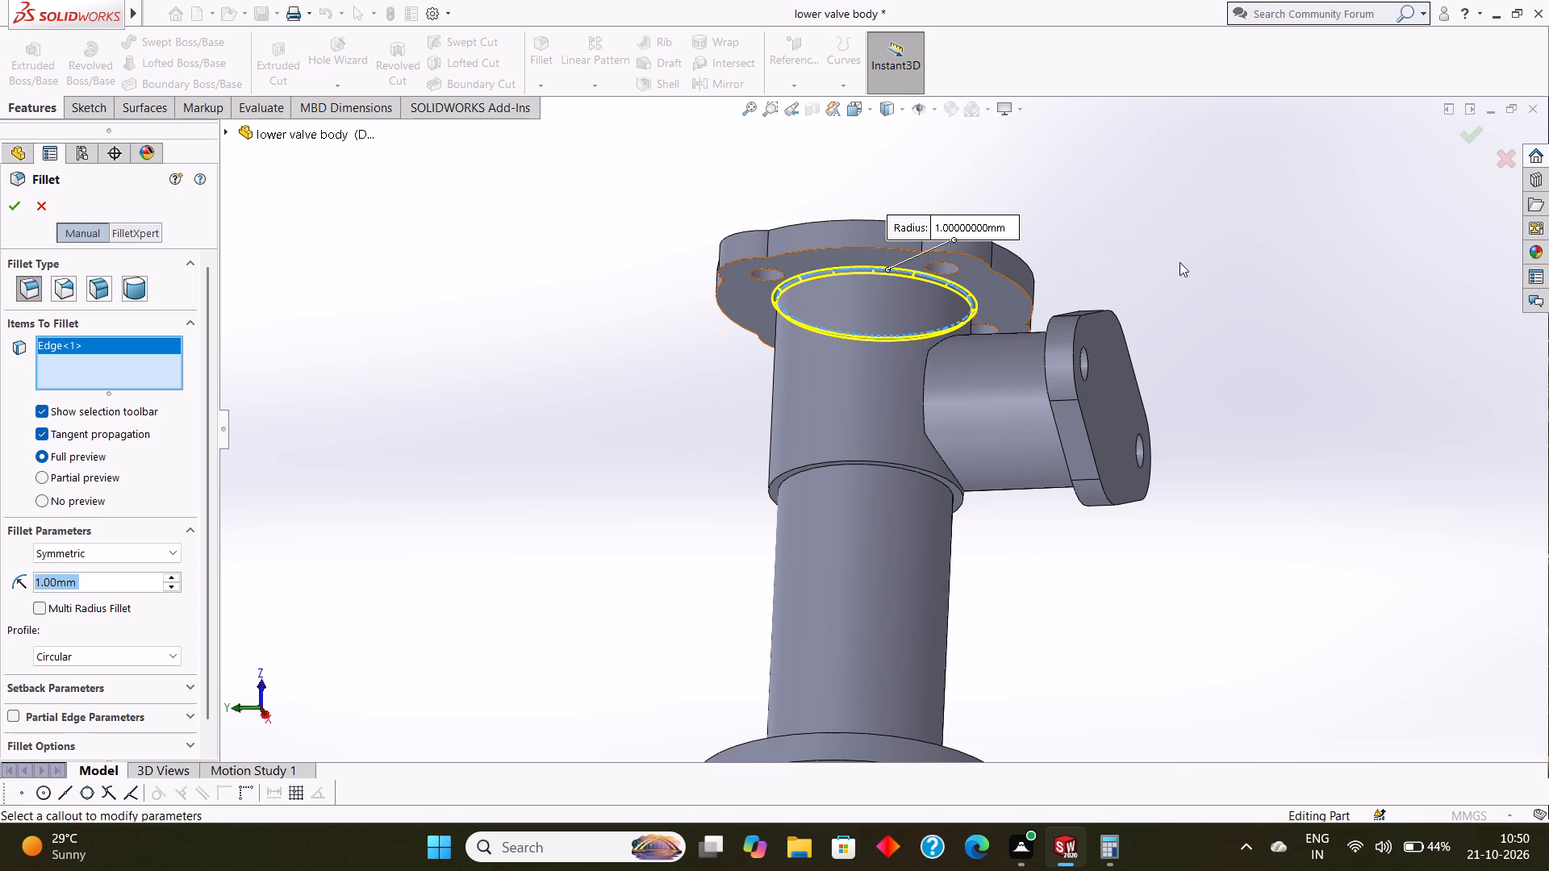
pyautogui.moveTo(1179, 262); pyautogui.dragTo(1172, 324, button='middle')
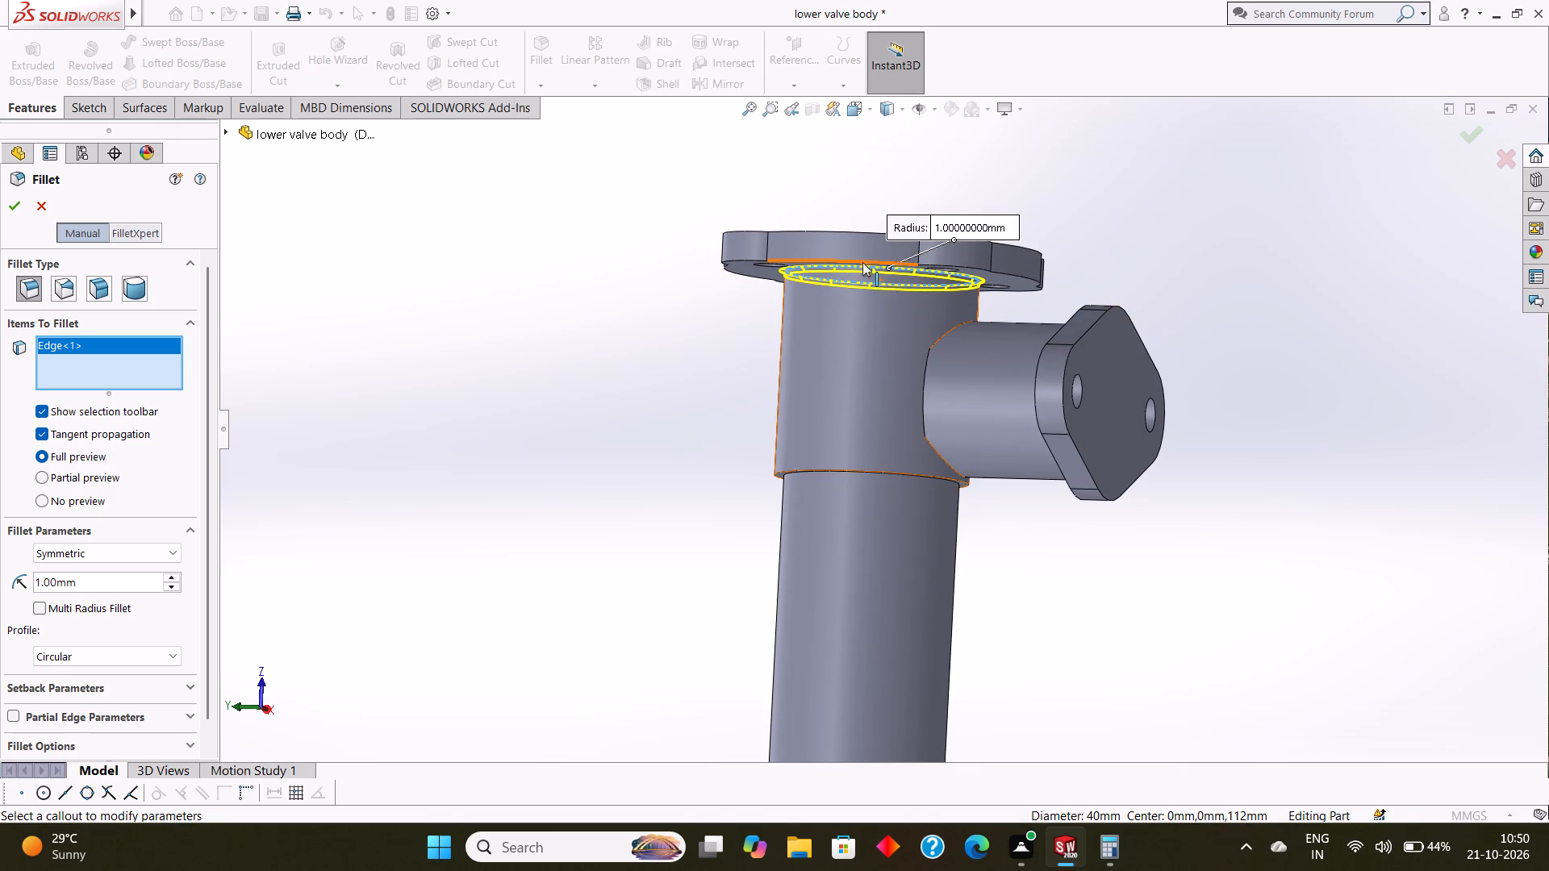
pyautogui.click(861, 260)
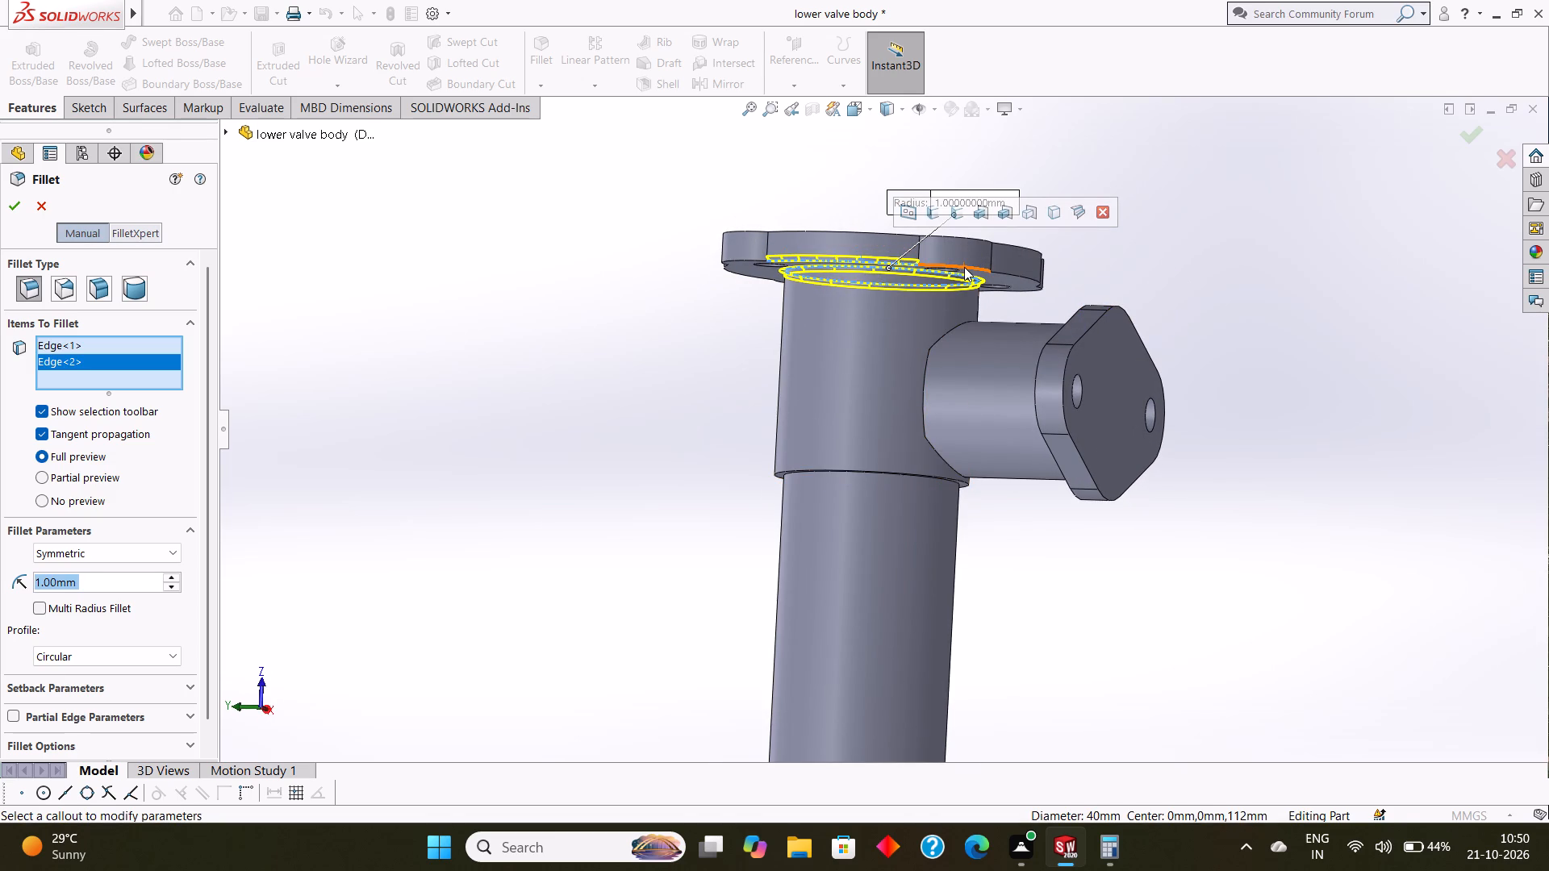
pyautogui.click(964, 267)
pyautogui.moveTo(1259, 290); pyautogui.dragTo(1188, 317, button='middle')
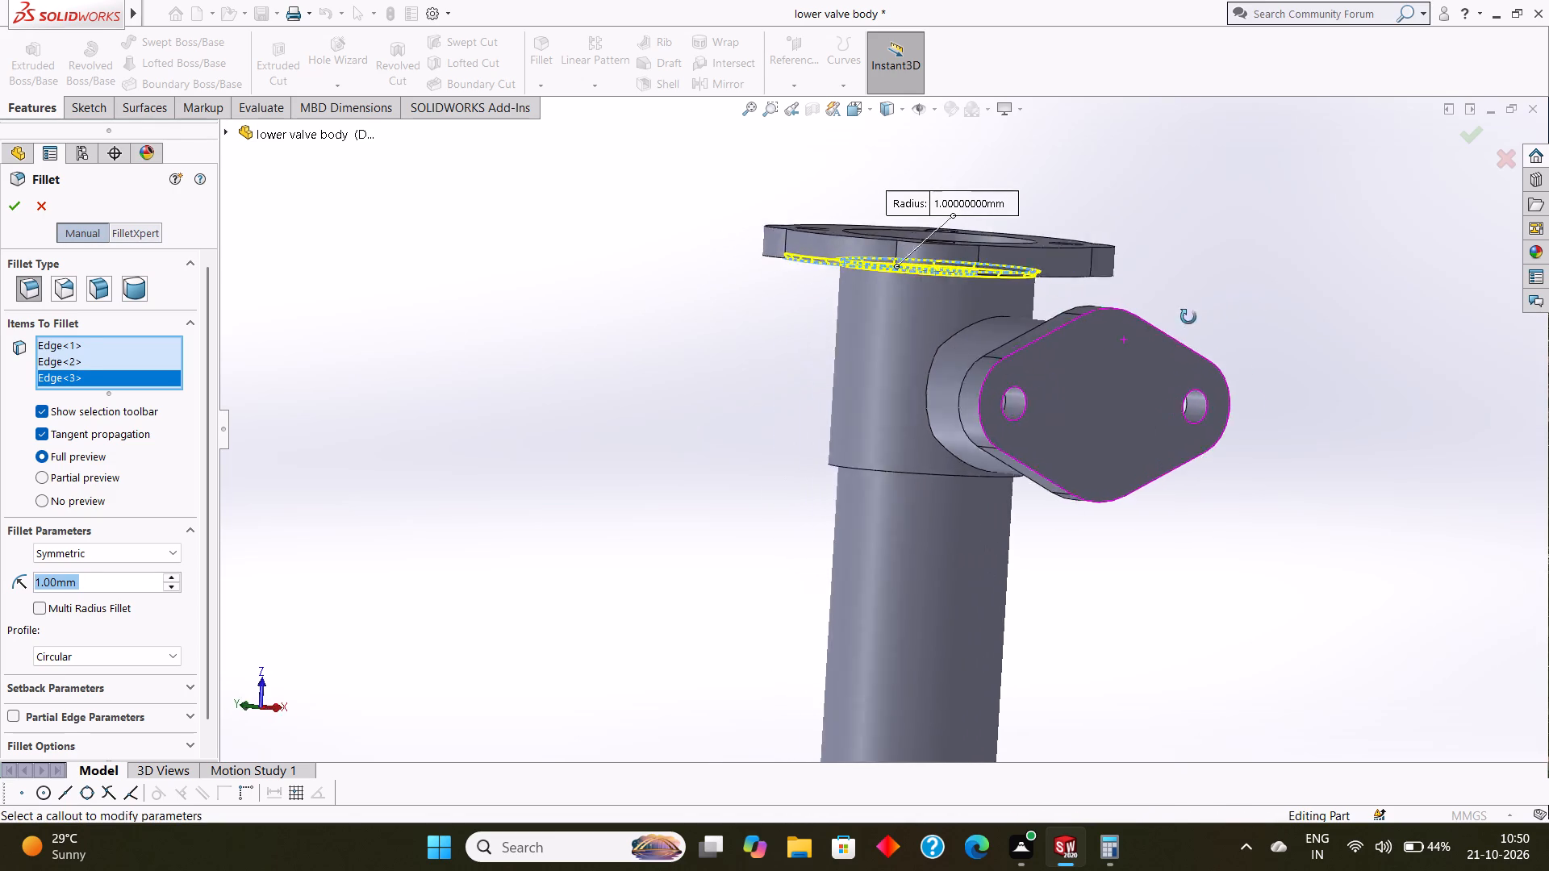
pyautogui.moveTo(1188, 317); pyautogui.dragTo(1184, 273, button='middle')
pyautogui.scroll(-3, 1055, 290)
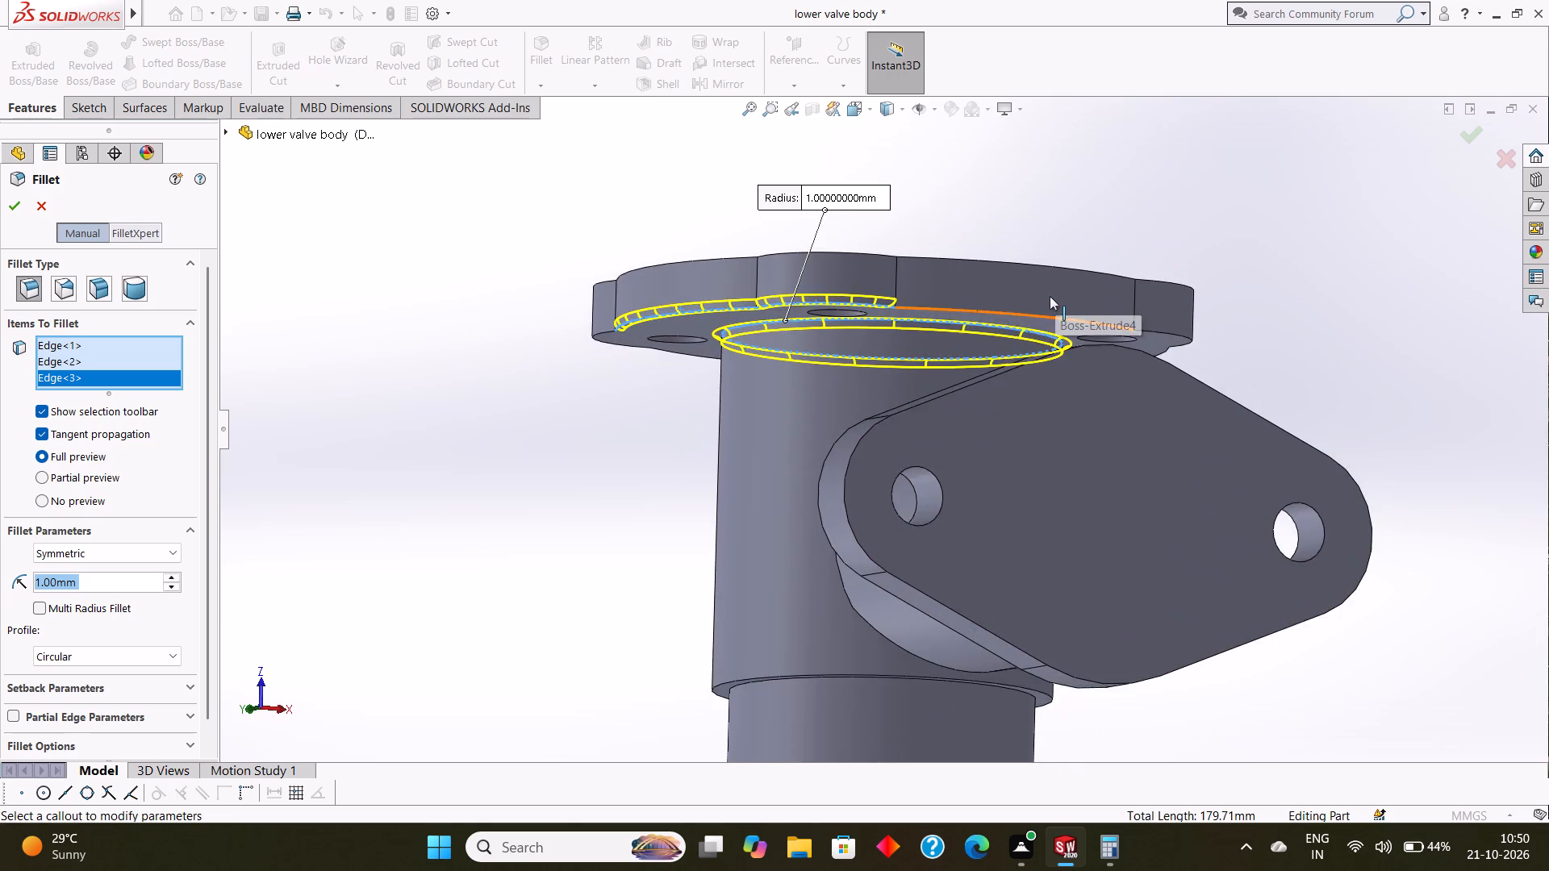
pyautogui.scroll(-2, 1049, 298)
pyautogui.click(925, 331)
pyautogui.scroll(1, 925, 331)
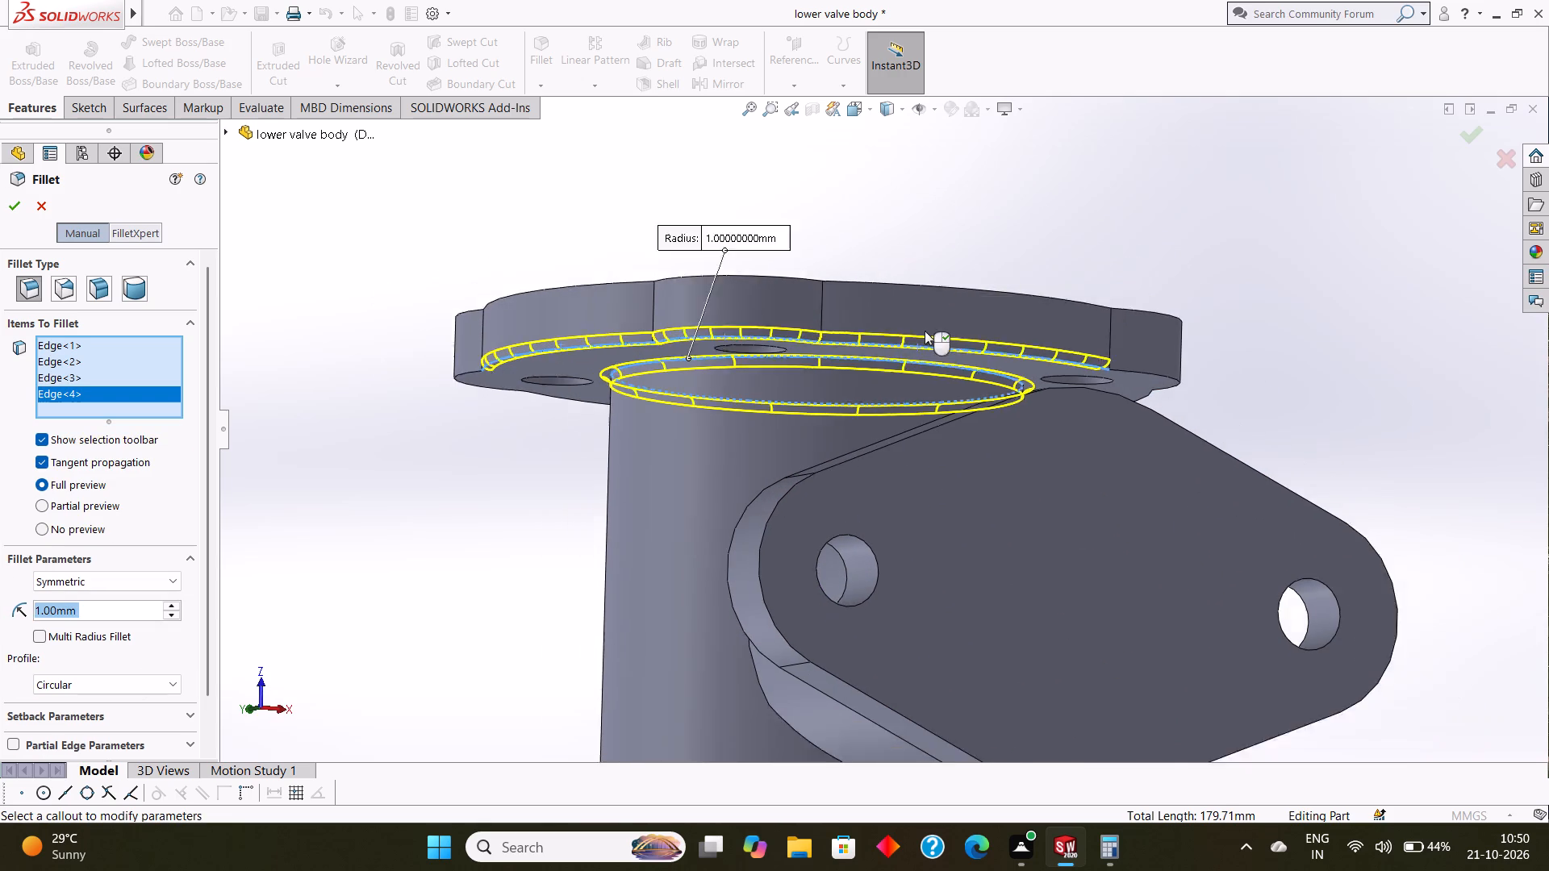
pyautogui.scroll(3, 925, 331)
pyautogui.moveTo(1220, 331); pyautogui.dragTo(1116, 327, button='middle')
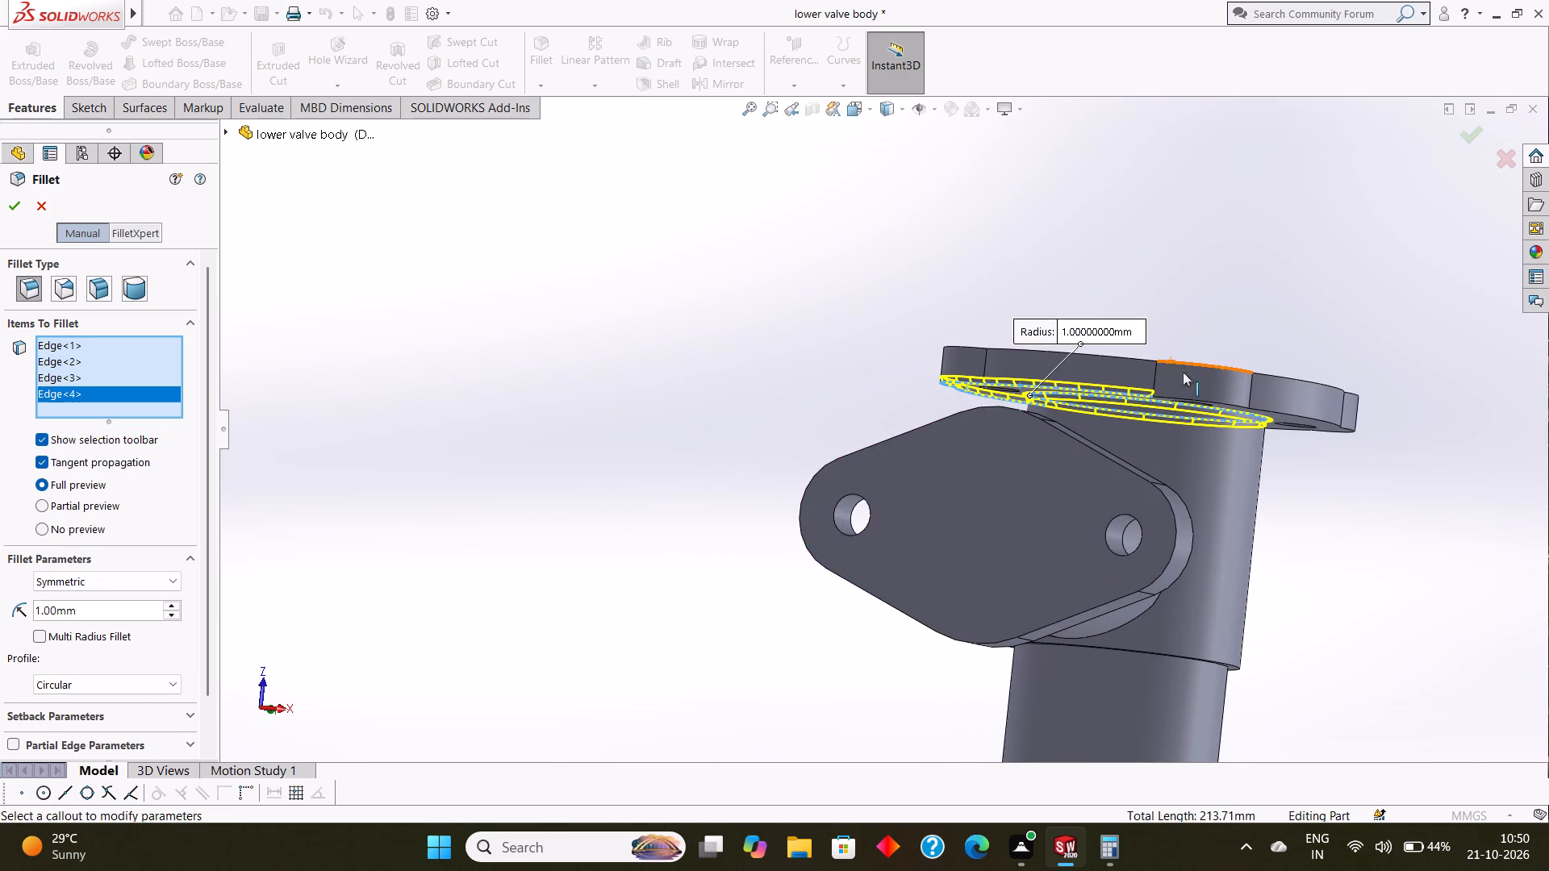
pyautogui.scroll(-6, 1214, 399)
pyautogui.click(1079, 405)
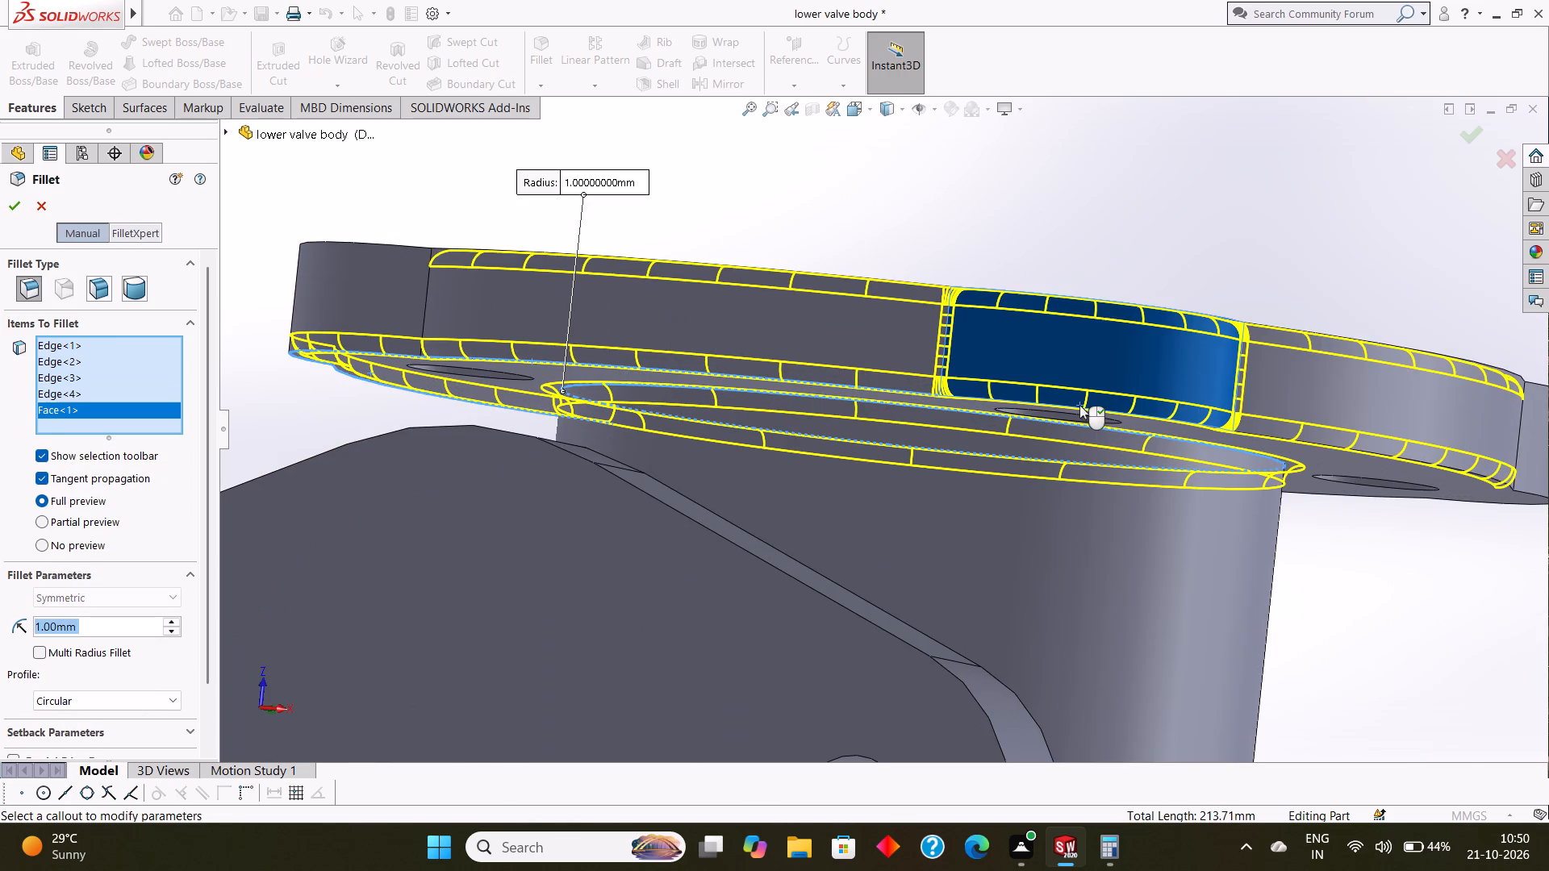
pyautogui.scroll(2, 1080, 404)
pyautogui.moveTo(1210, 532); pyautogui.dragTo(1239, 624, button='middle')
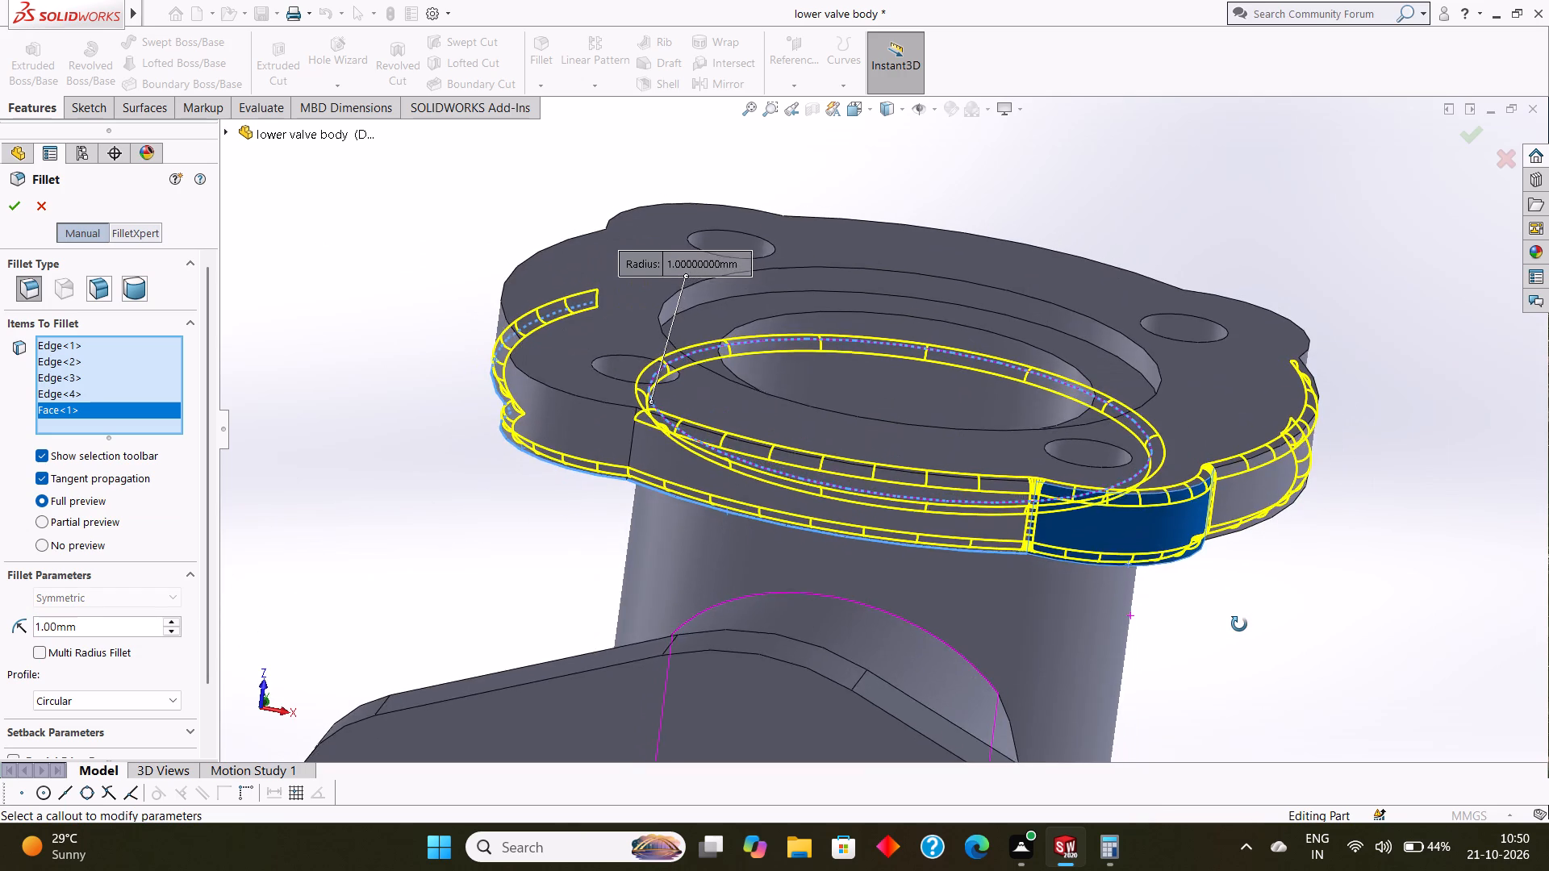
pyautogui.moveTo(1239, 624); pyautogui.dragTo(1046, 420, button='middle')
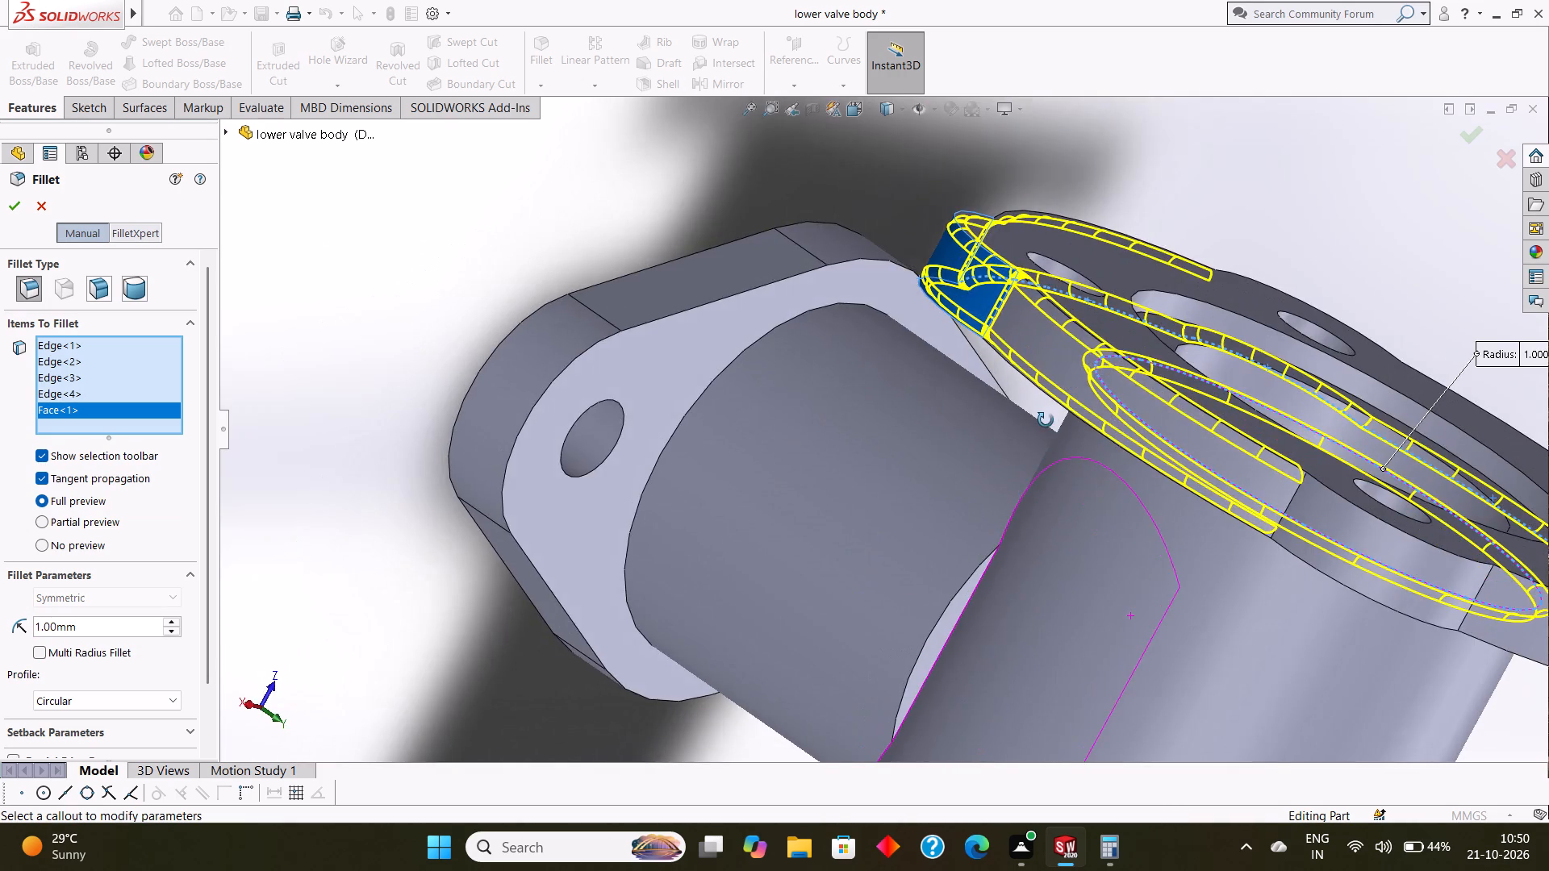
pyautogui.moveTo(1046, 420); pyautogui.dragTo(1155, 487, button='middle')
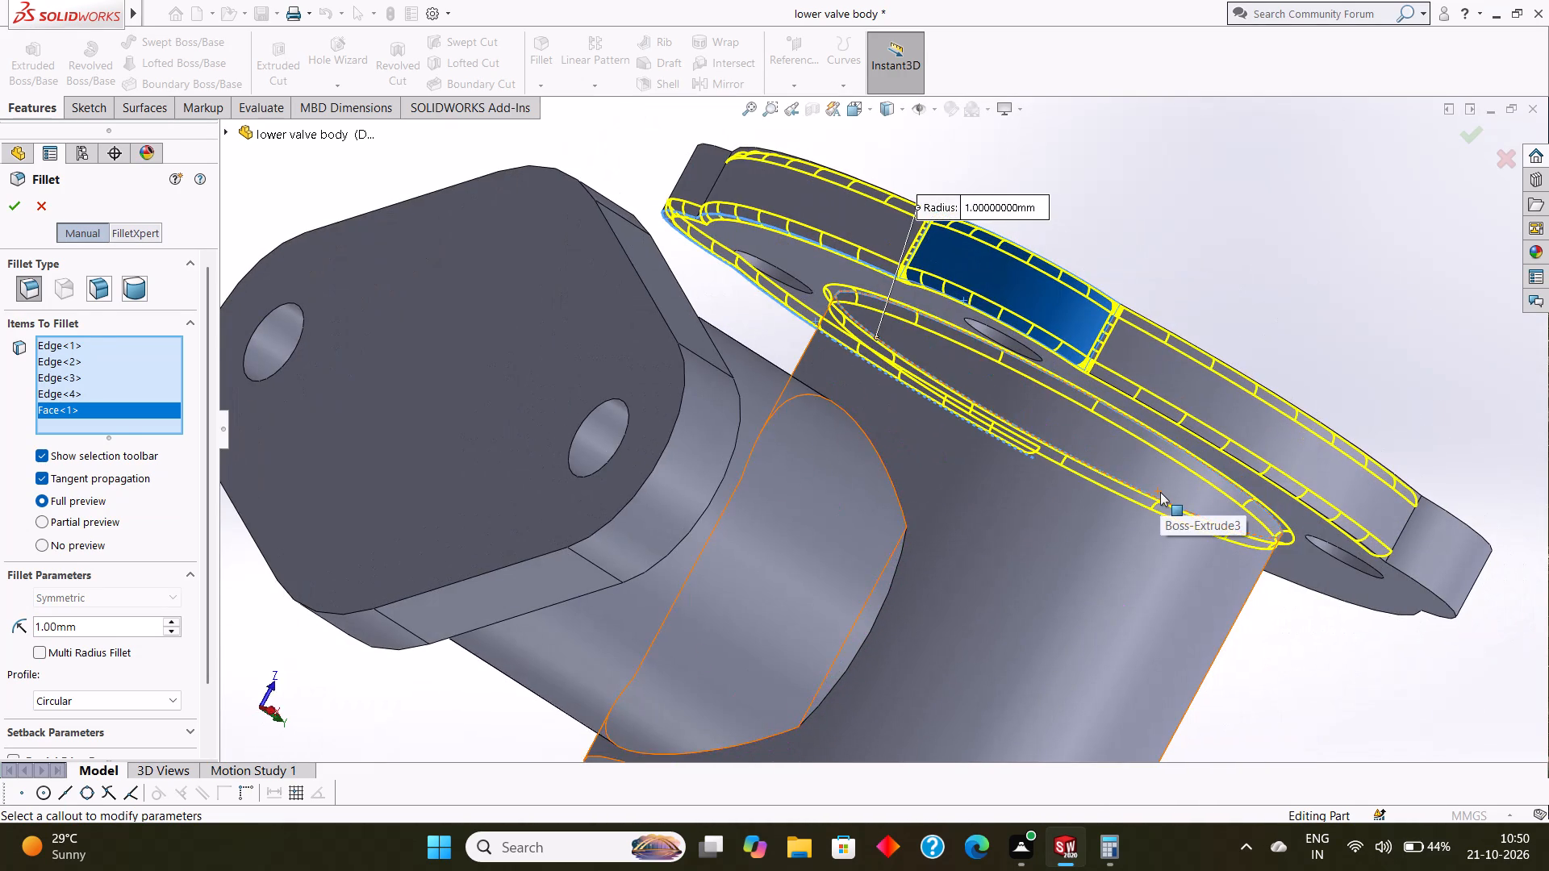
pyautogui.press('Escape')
# Fillet the circular edge where the main tube meets the top flange's underside with a symmetric 1 mm radius.
pyautogui.scroll(2, 1162, 492)
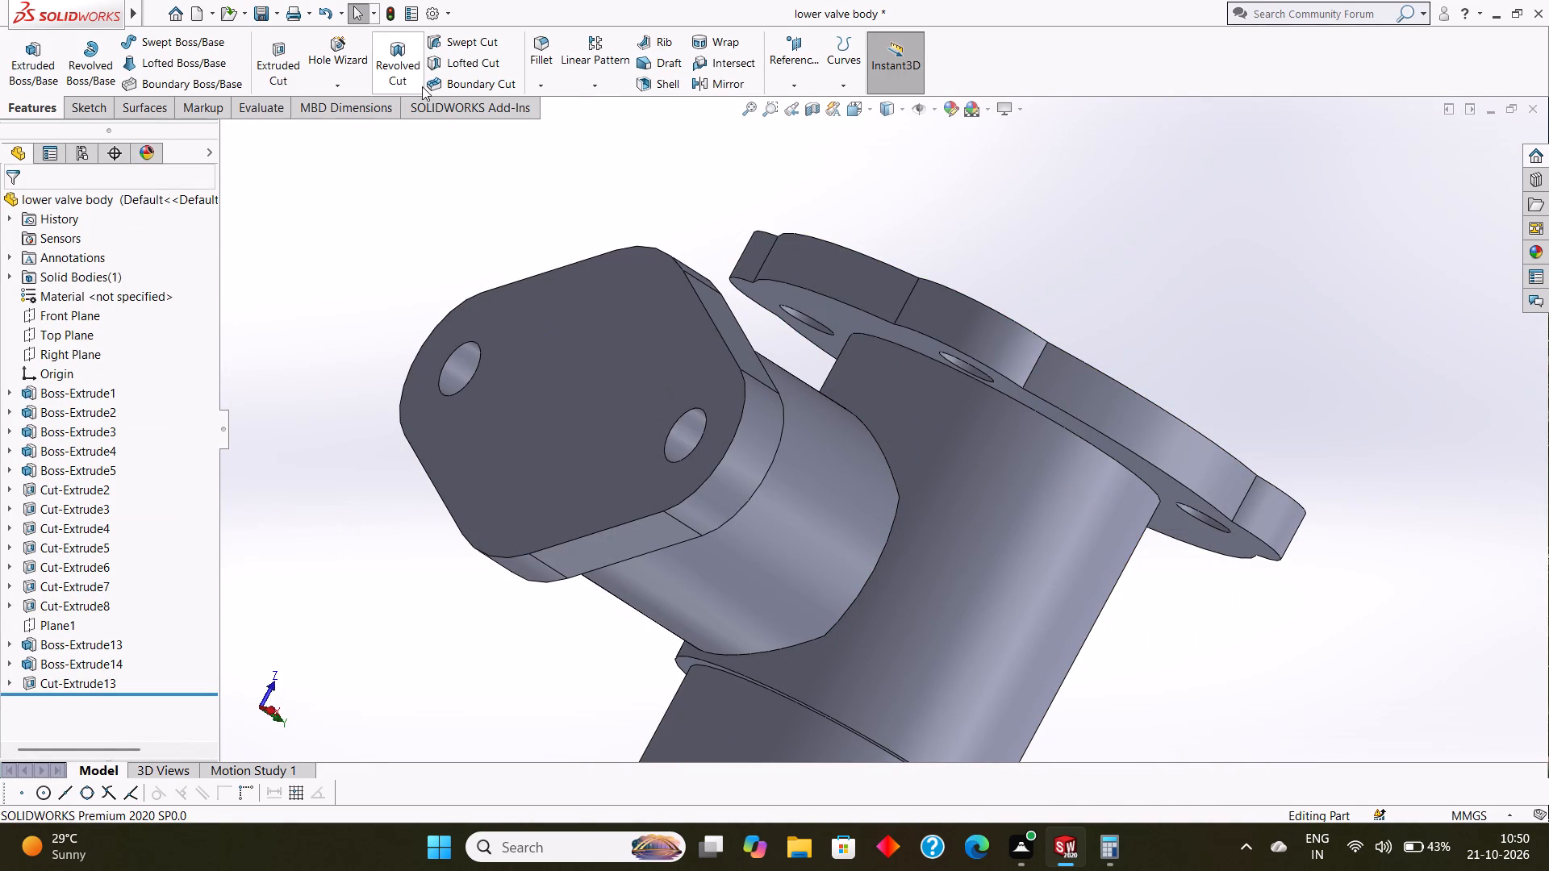
pyautogui.click(542, 86)
pyautogui.click(550, 100)
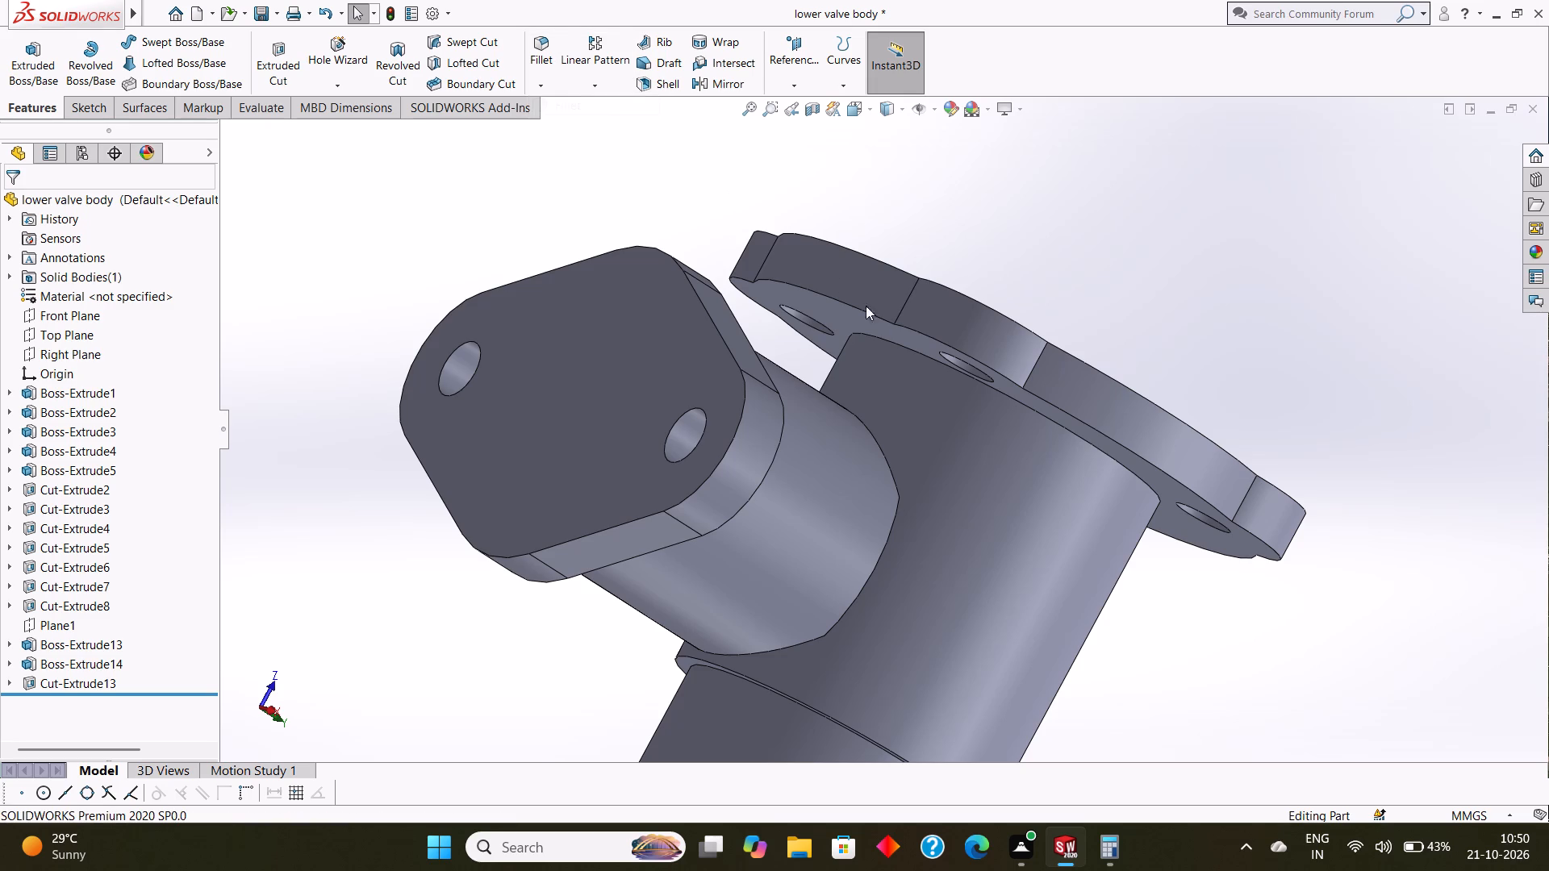
pyautogui.click(887, 340)
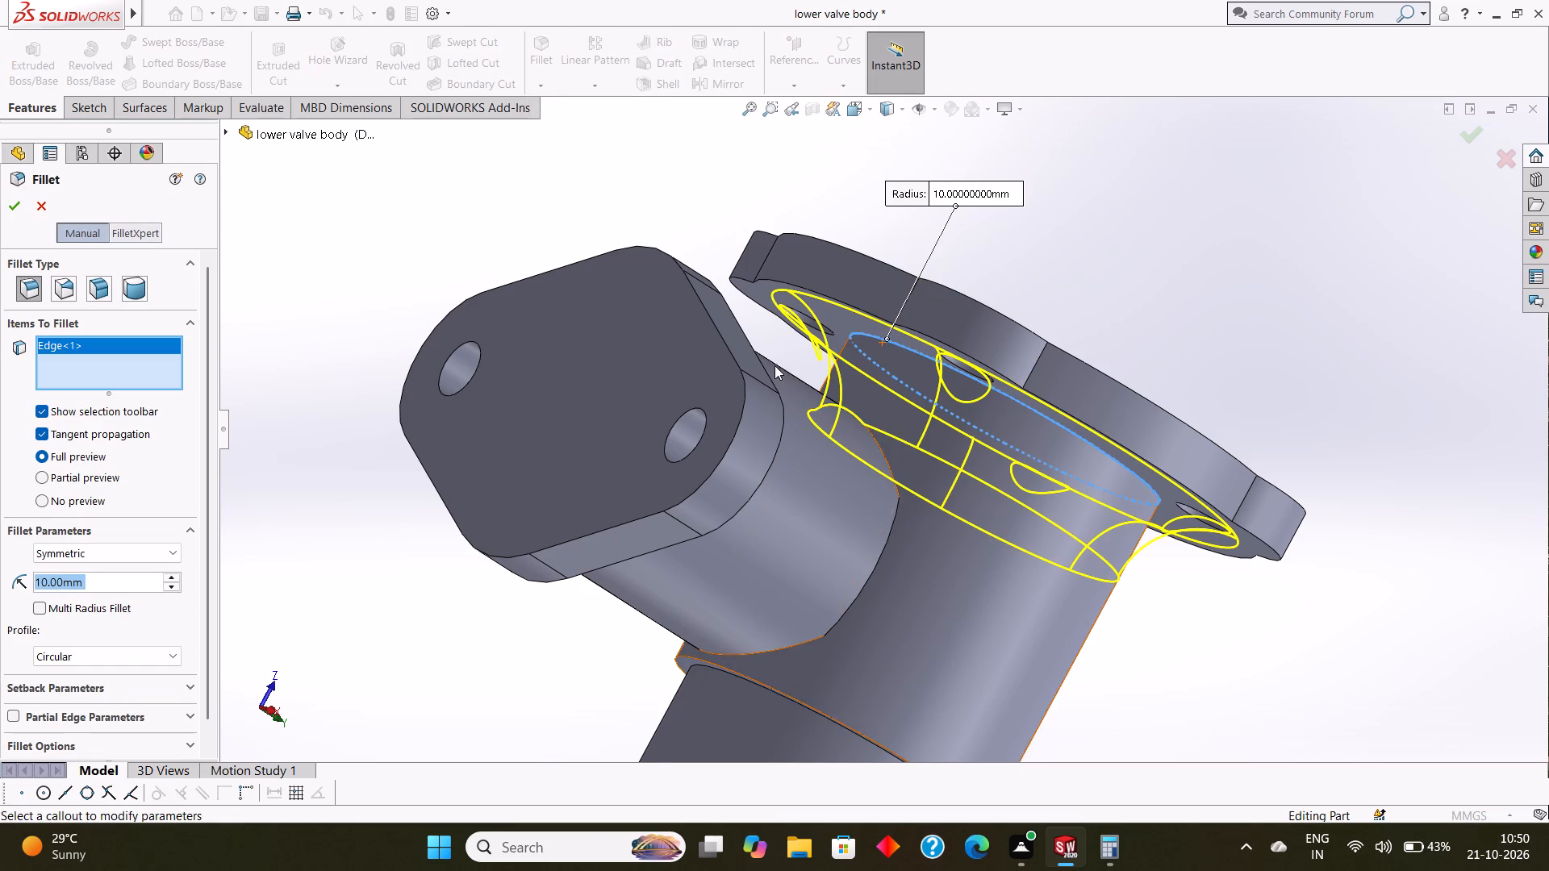
pyautogui.scroll(2, 768, 368)
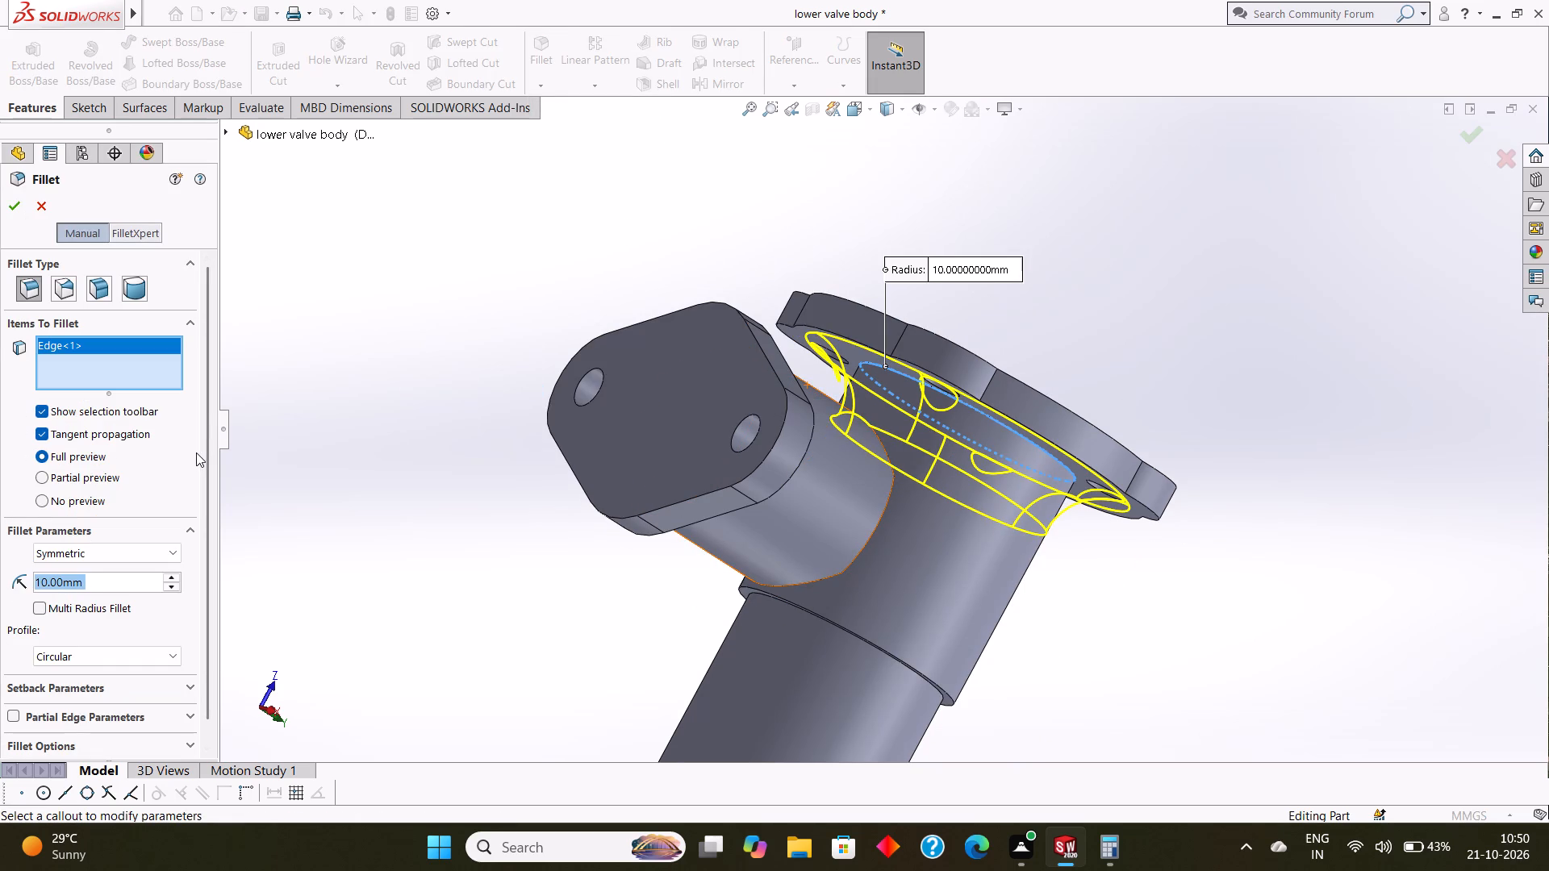
pyautogui.press('BackSpace')
pyautogui.press('1')
pyautogui.press('Return')
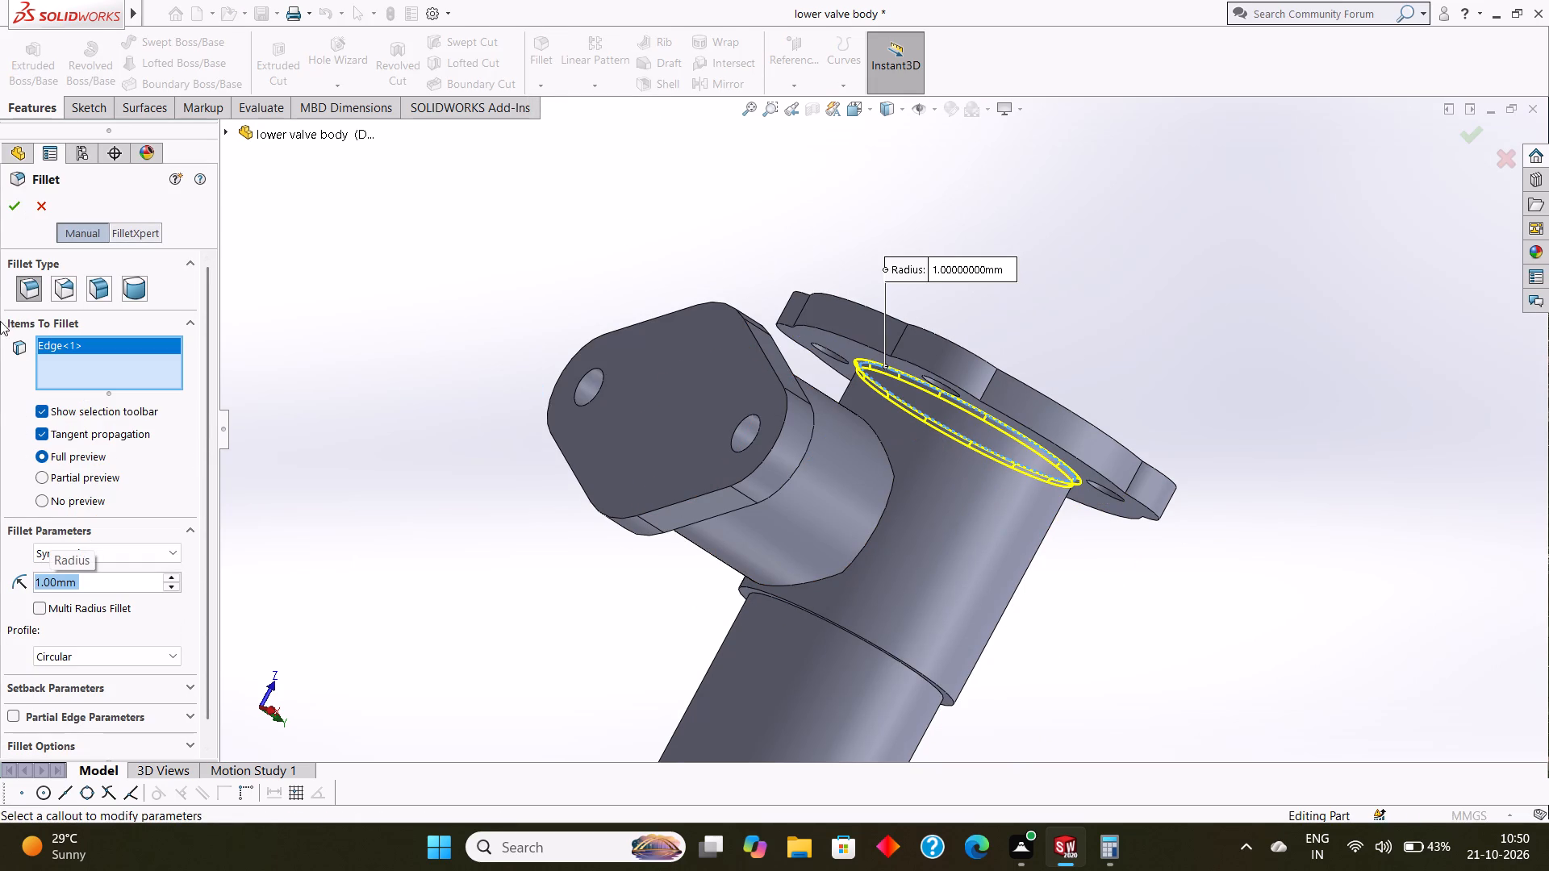
pyautogui.click(10, 213)
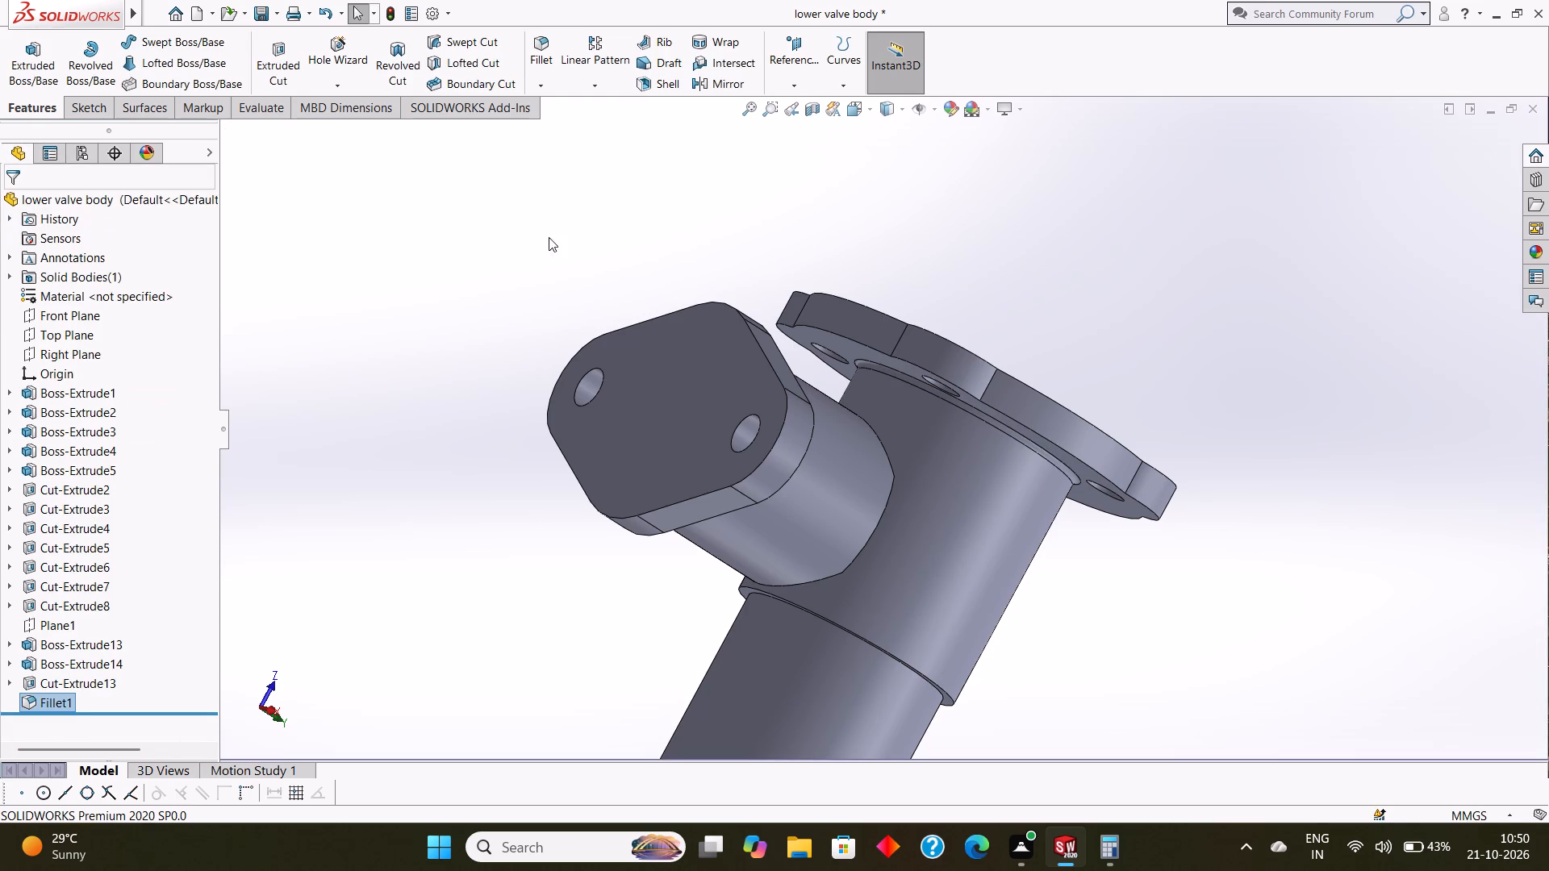
pyautogui.click(595, 230)
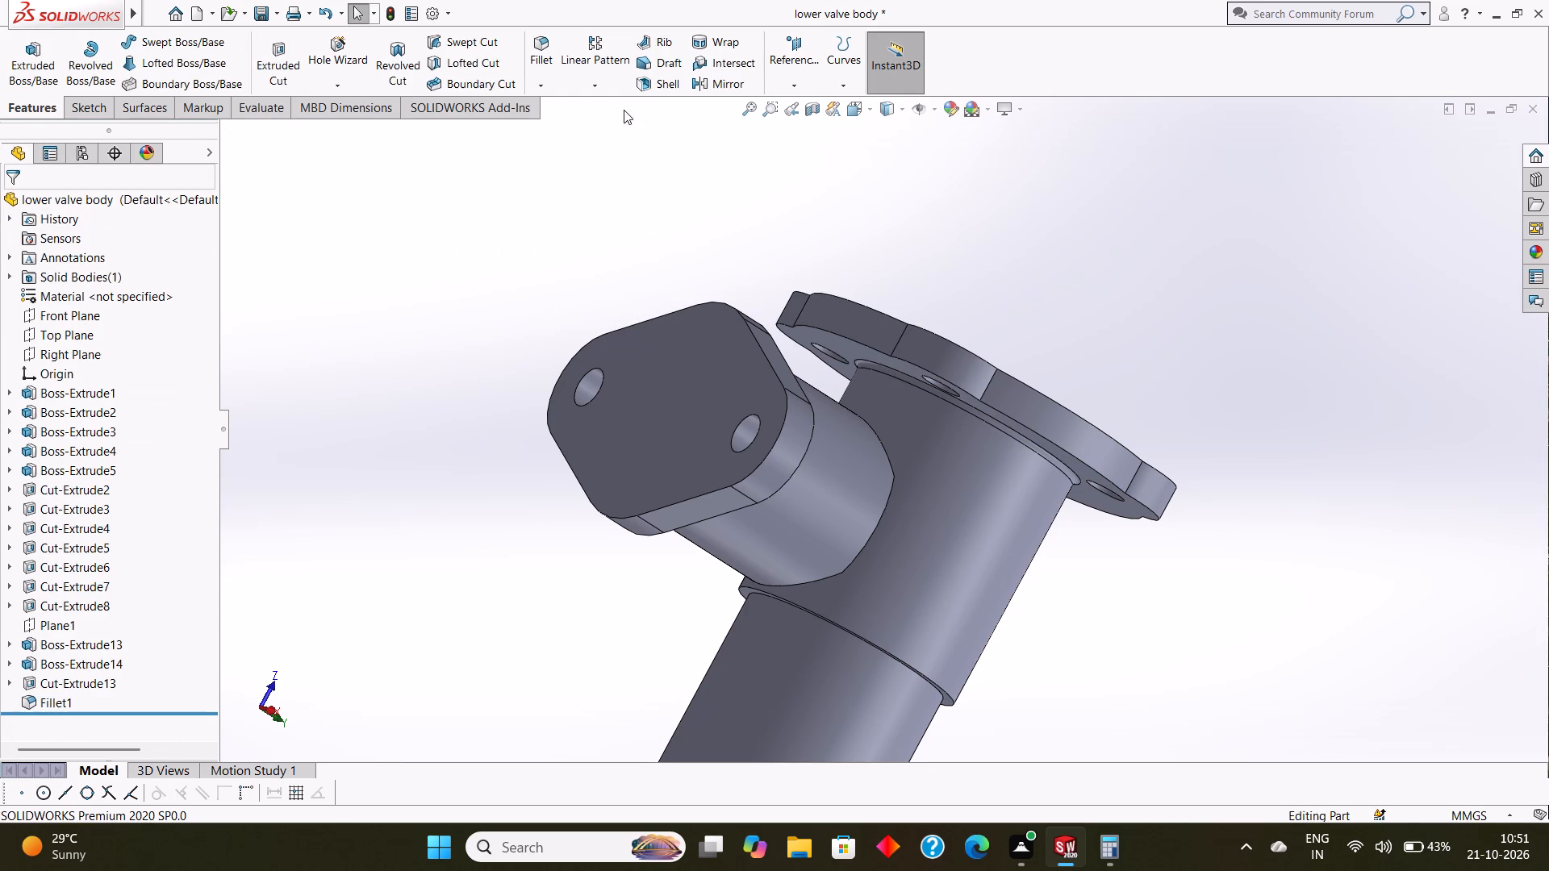
# Start a second symmetric 1 mm fillet on three consecutive edges of the top flange's lower rim: long arc, lobe and long arc.
pyautogui.click(549, 87)
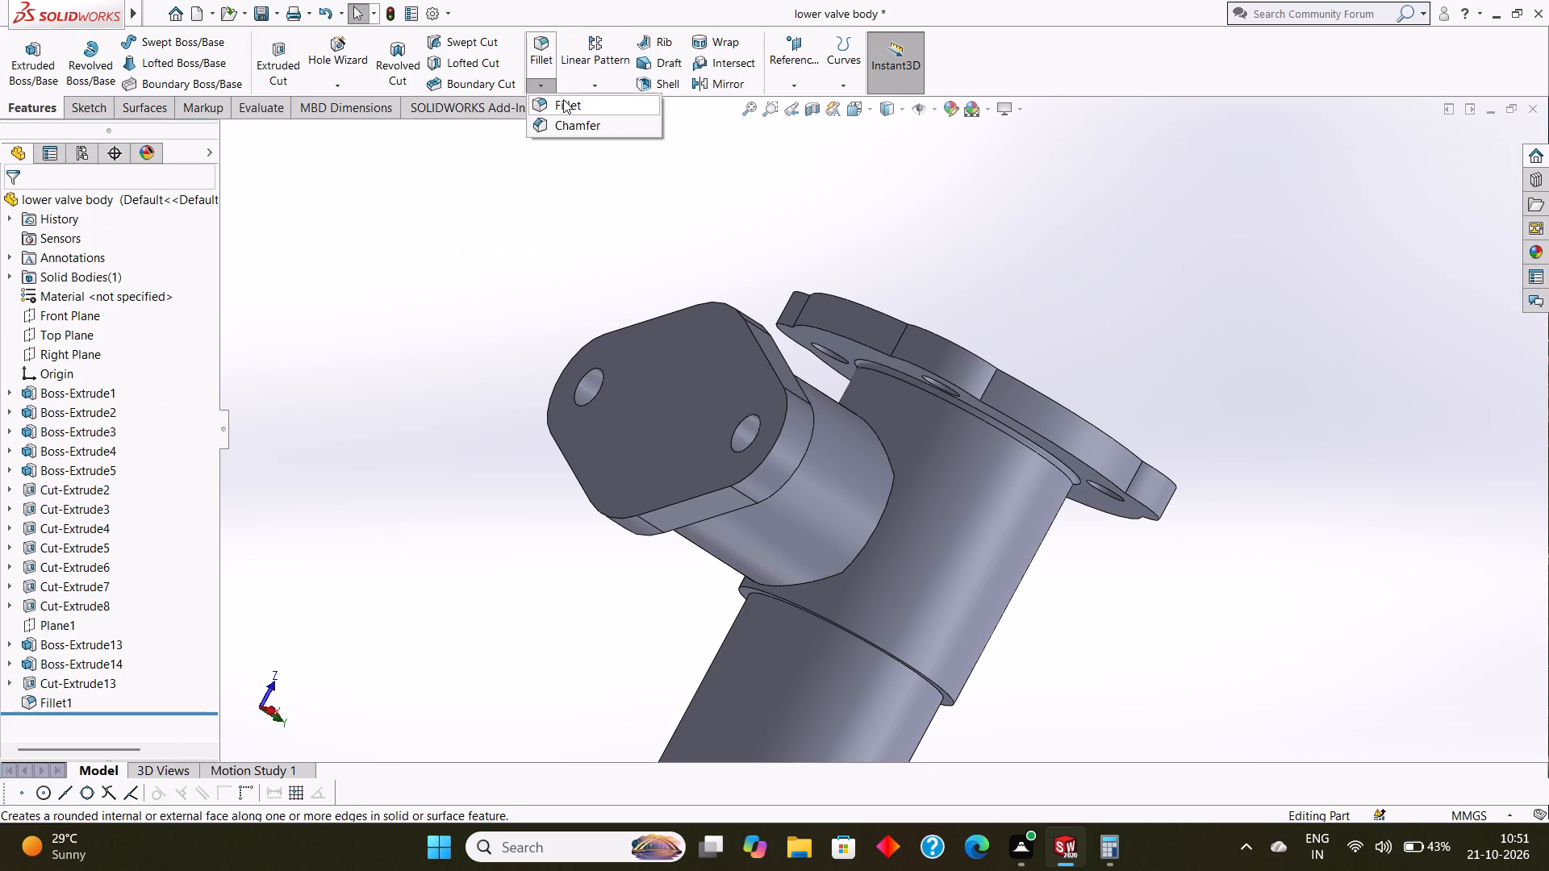
pyautogui.click(563, 99)
pyautogui.scroll(-2, 683, 194)
pyautogui.moveTo(693, 202); pyautogui.dragTo(720, 219, button='middle')
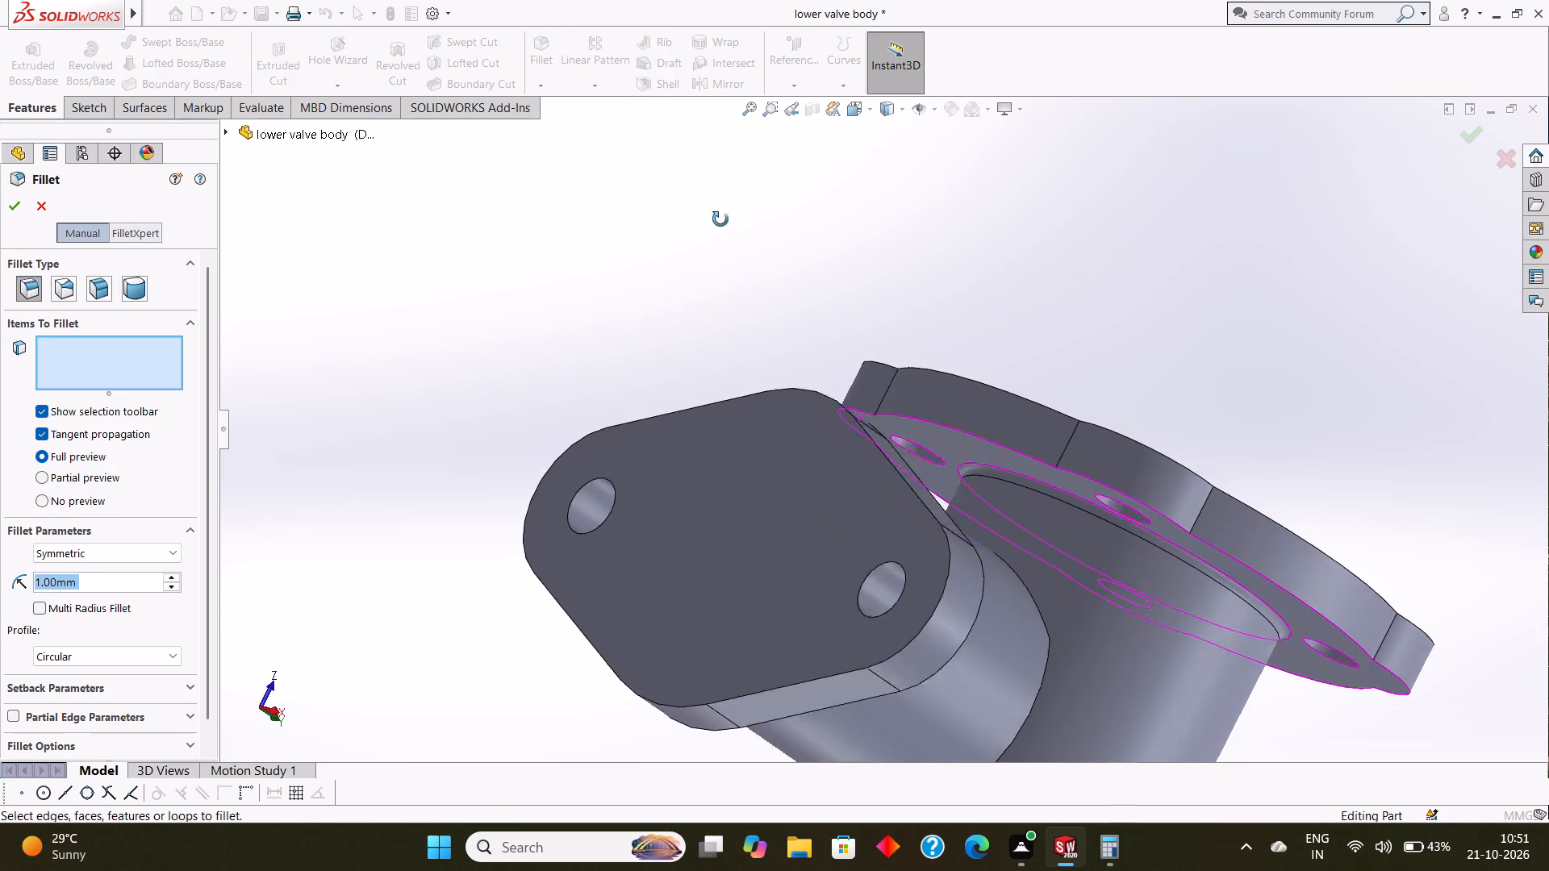
pyautogui.moveTo(720, 219); pyautogui.dragTo(734, 226, button='middle')
pyautogui.moveTo(737, 225); pyautogui.dragTo(735, 210, button='middle')
pyautogui.scroll(-2, 734, 210)
pyautogui.scroll(7, 733, 210)
pyautogui.moveTo(1087, 408); pyautogui.dragTo(1104, 447, button='middle')
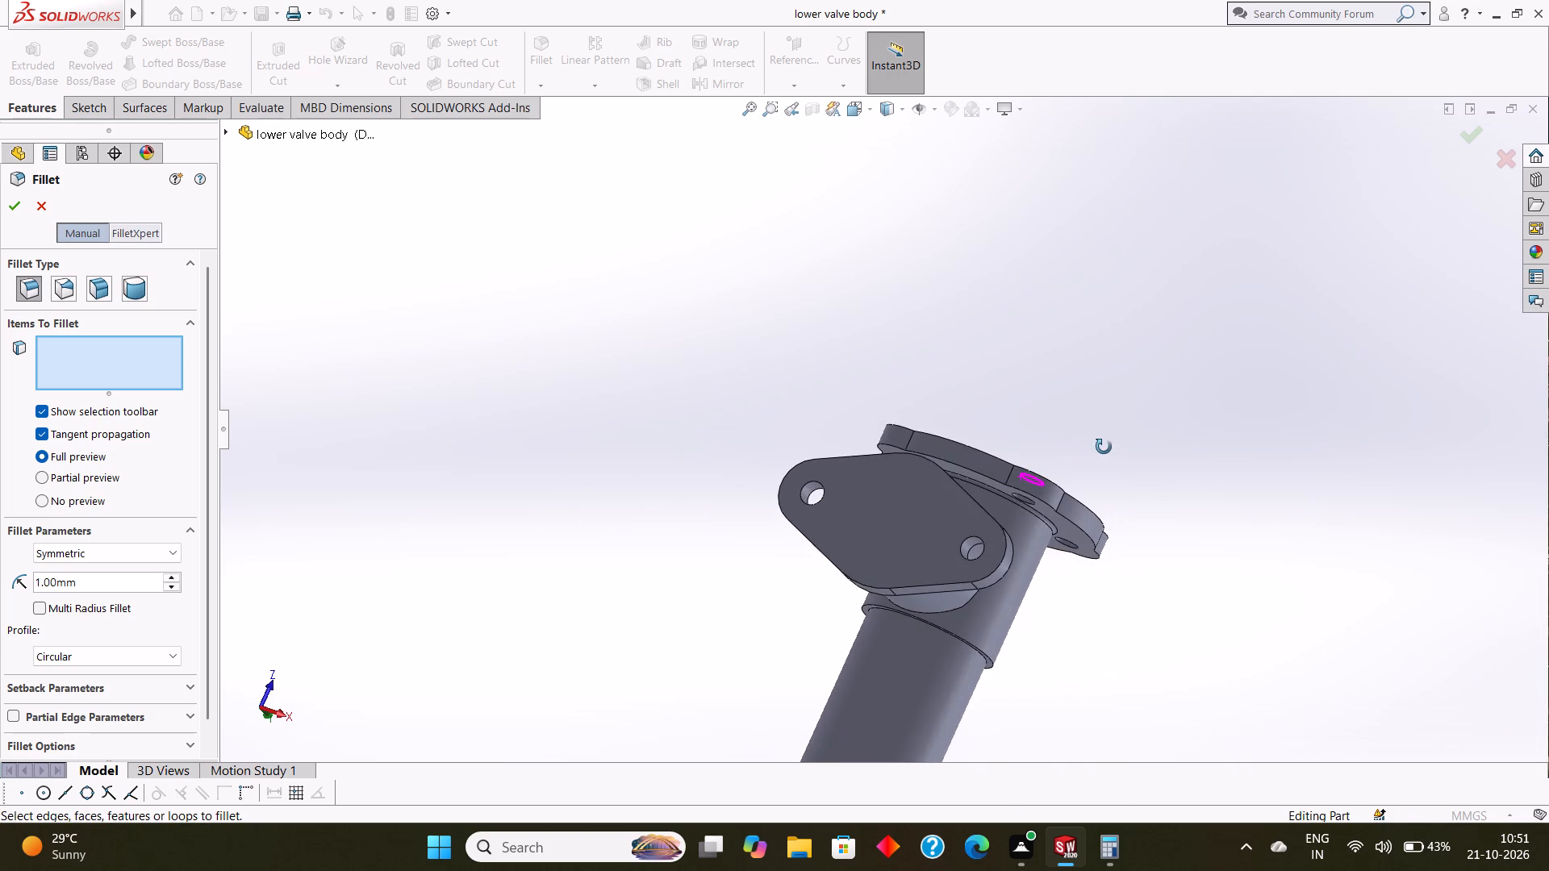
pyautogui.moveTo(1104, 447); pyautogui.dragTo(1104, 447, button='middle')
pyautogui.scroll(-3, 1025, 498)
pyautogui.scroll(-3, 961, 477)
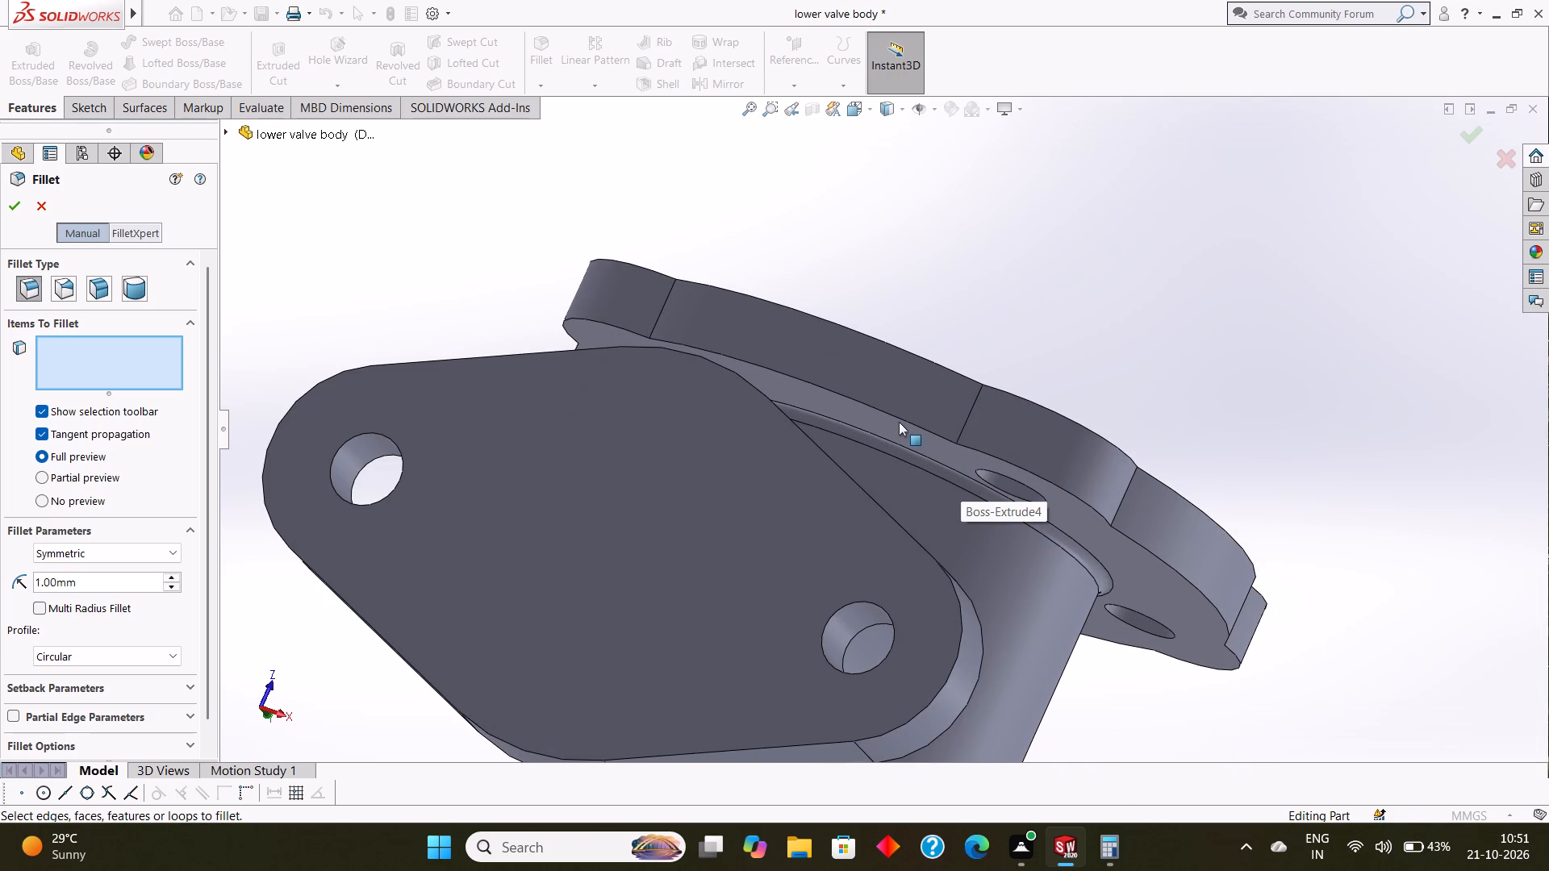
pyautogui.click(896, 419)
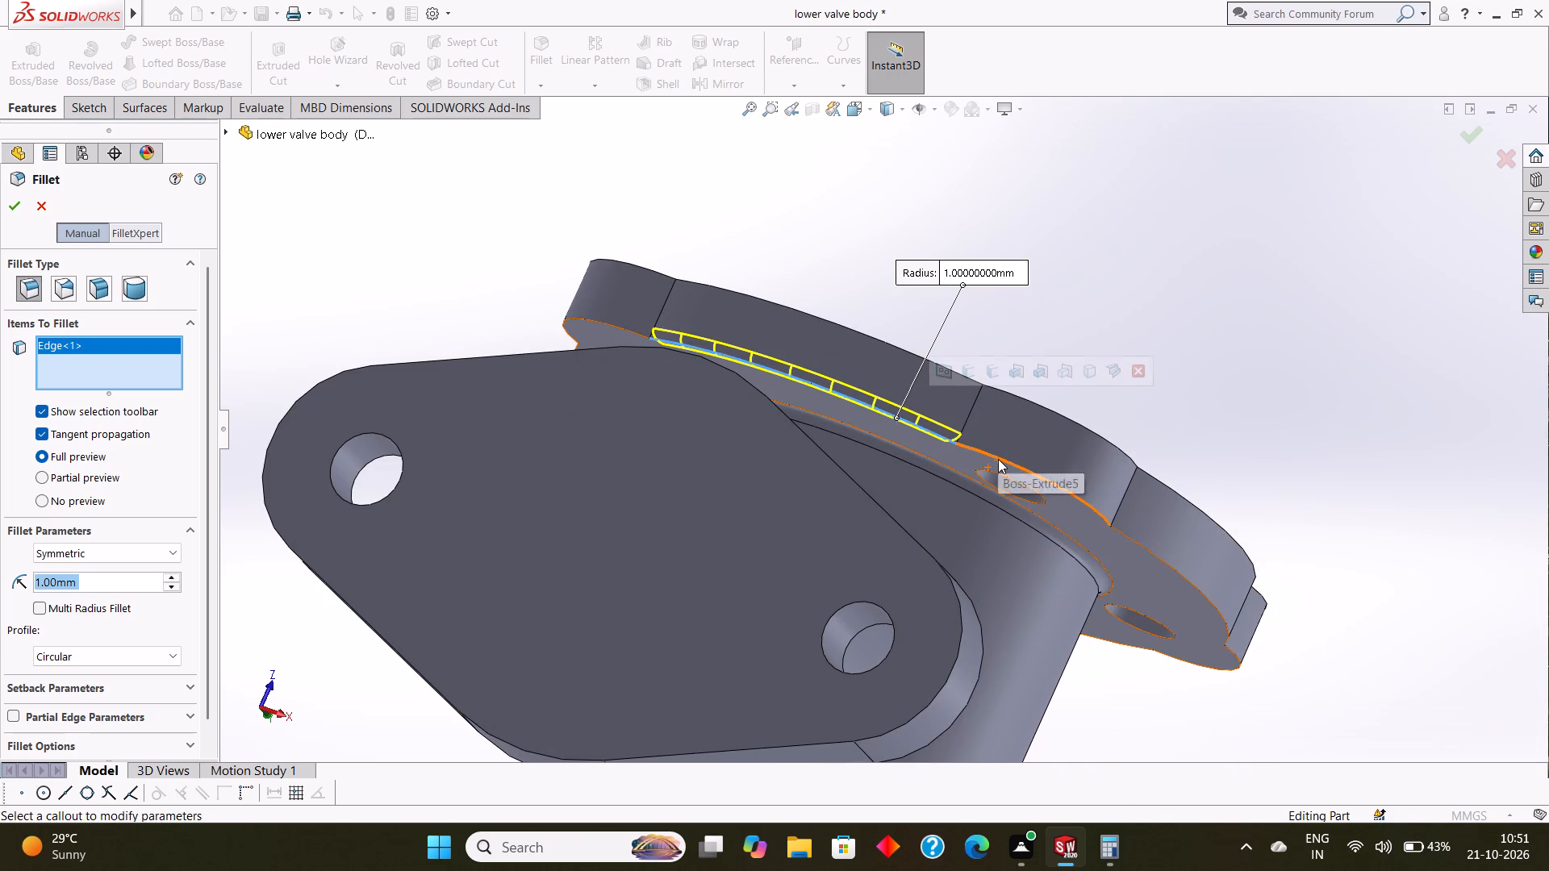
pyautogui.click(998, 459)
pyautogui.moveTo(1304, 456); pyautogui.dragTo(1228, 348, button='middle')
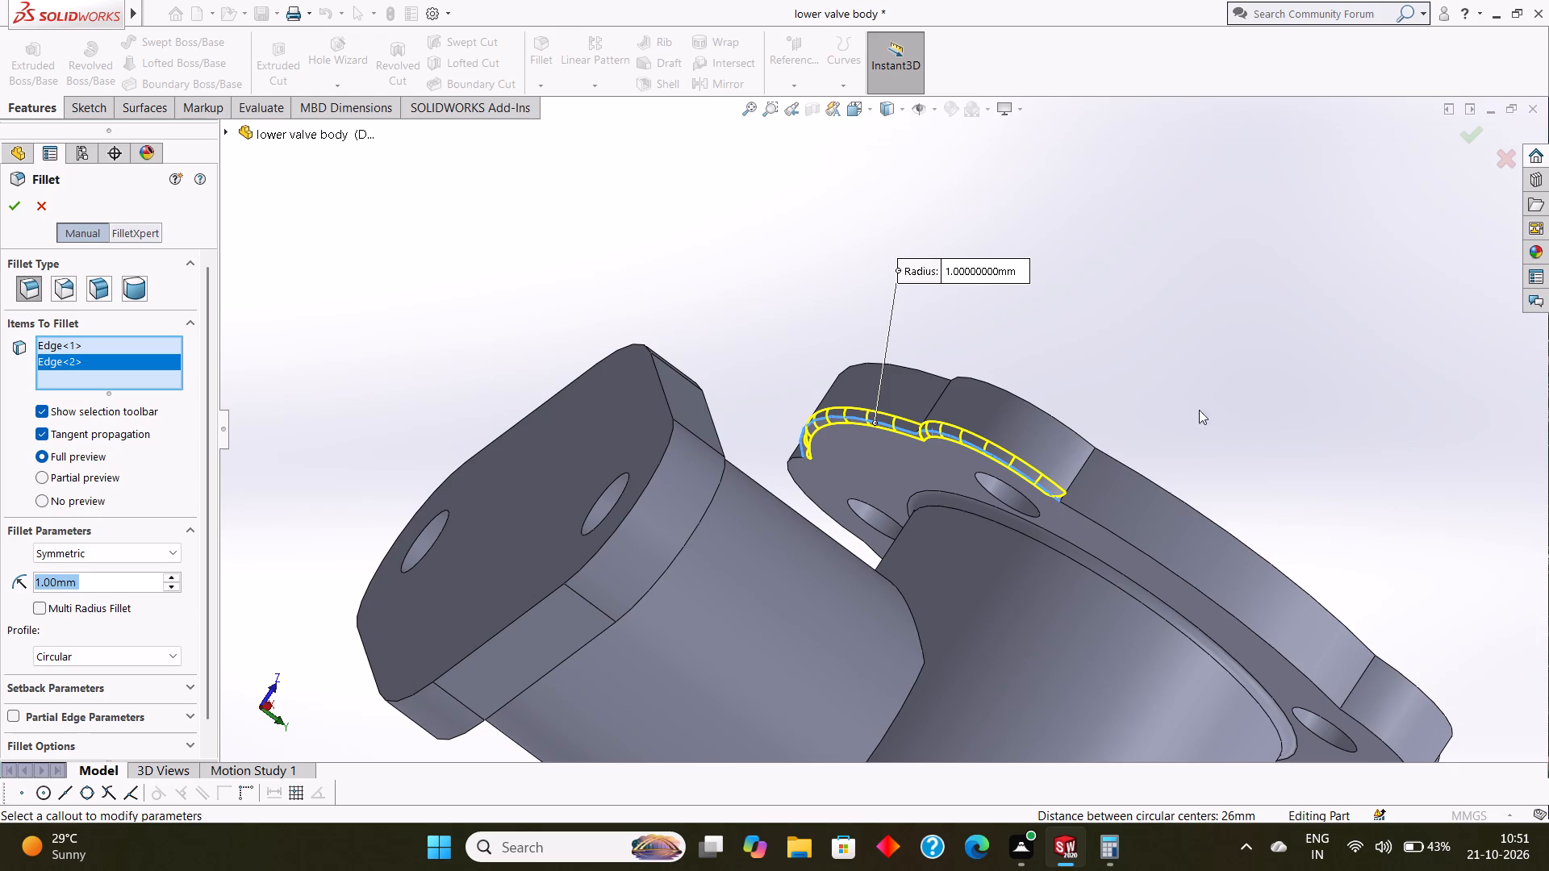
pyautogui.click(1088, 515)
# Add the following lobe edge and long arc edge of the top flange's lower rim to the 1 mm fillet.
pyautogui.scroll(3, 1088, 515)
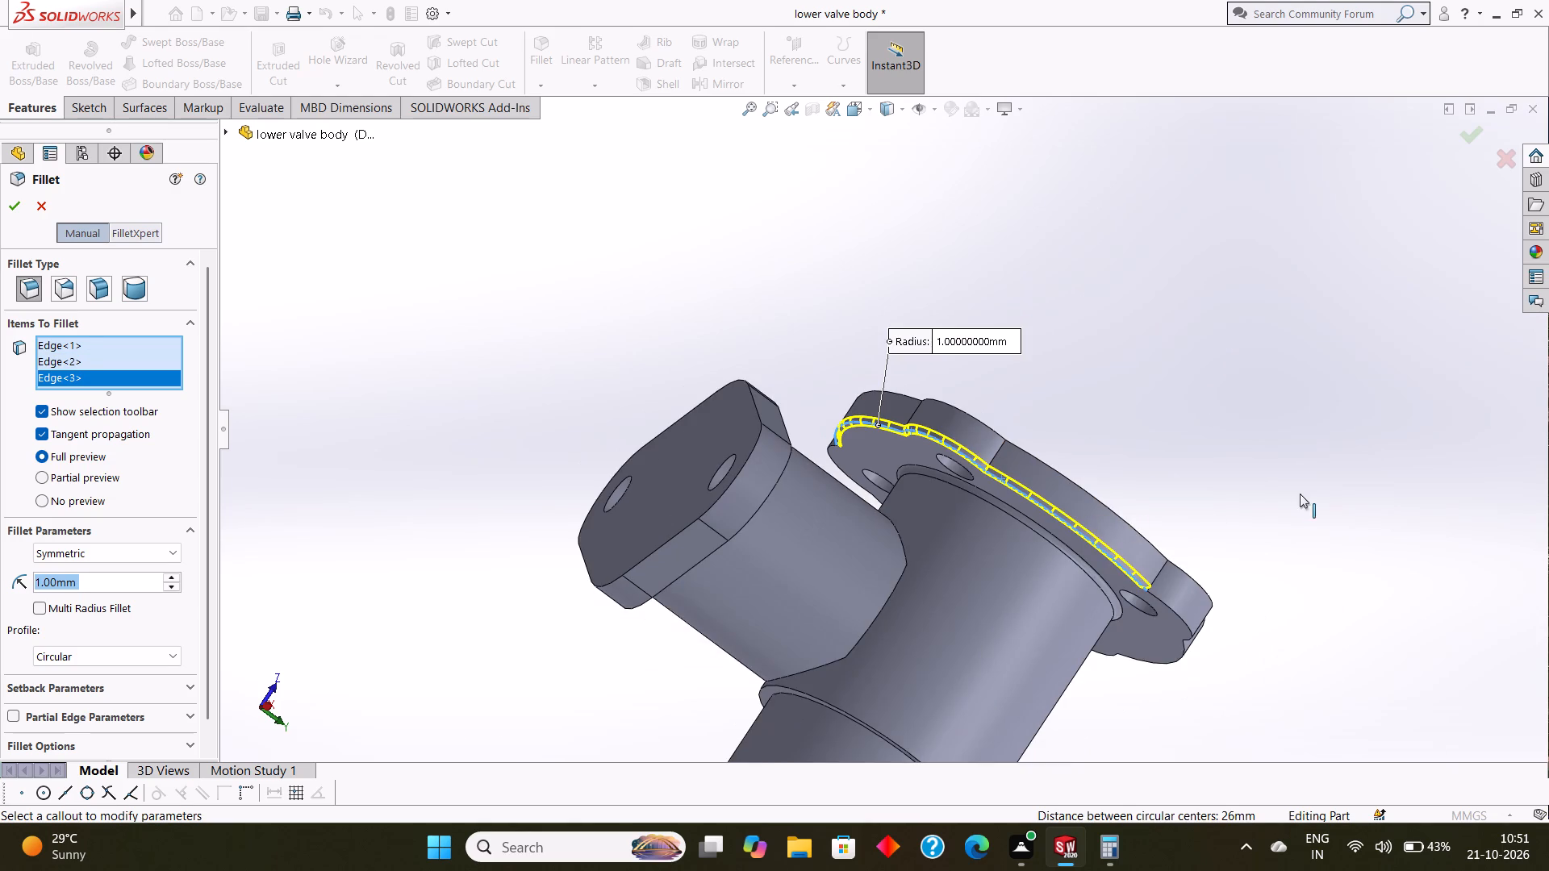
pyautogui.moveTo(1301, 494); pyautogui.dragTo(1225, 391, button='middle')
pyautogui.scroll(-1, 1293, 593)
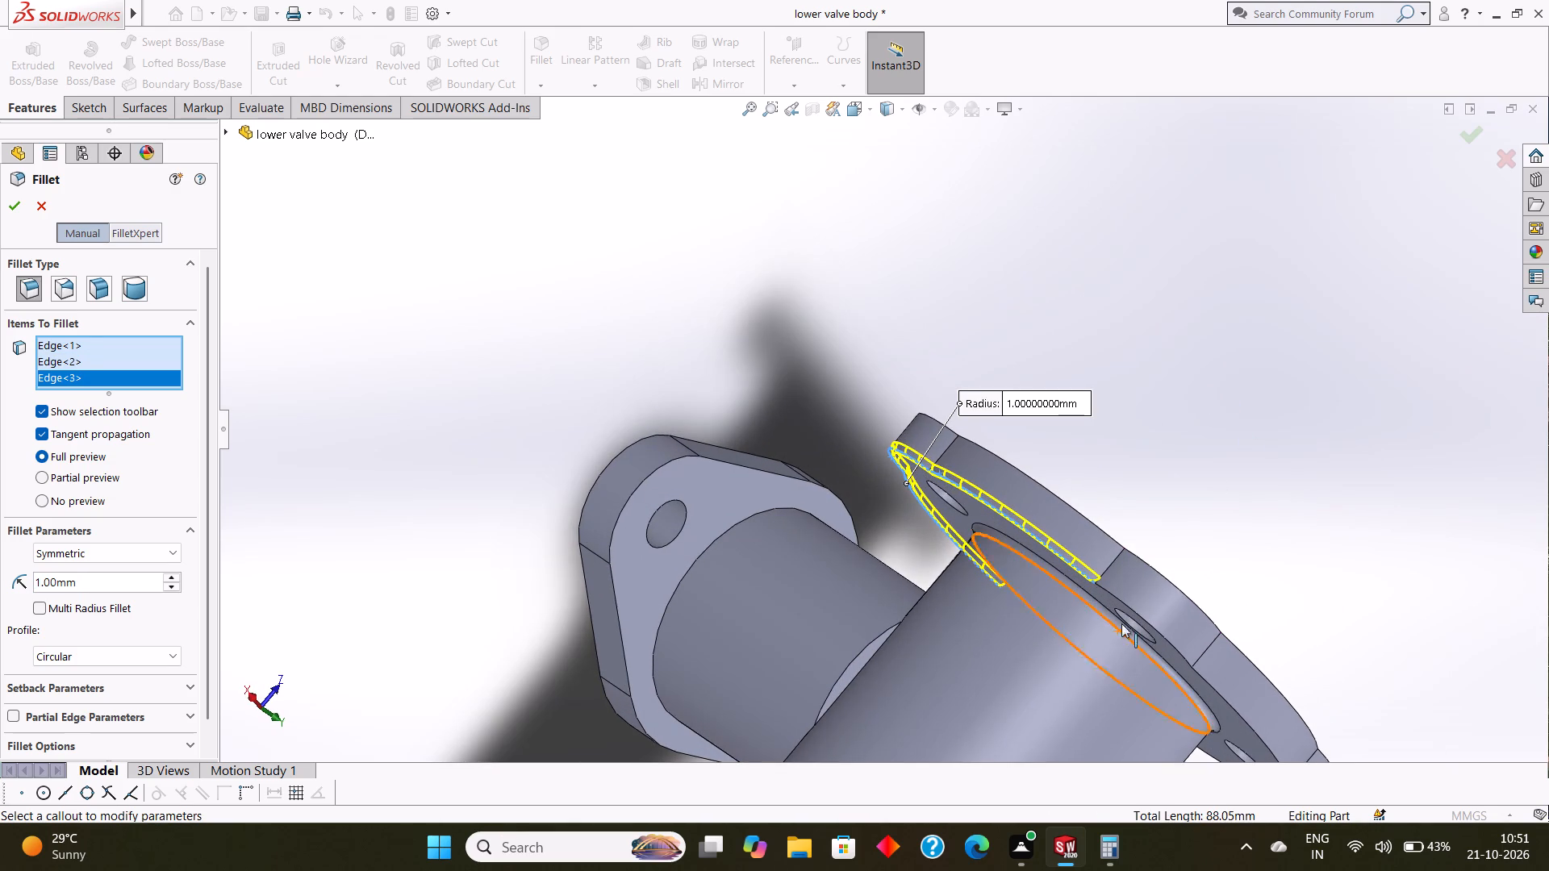
pyautogui.scroll(-5, 1124, 622)
pyautogui.click(1031, 519)
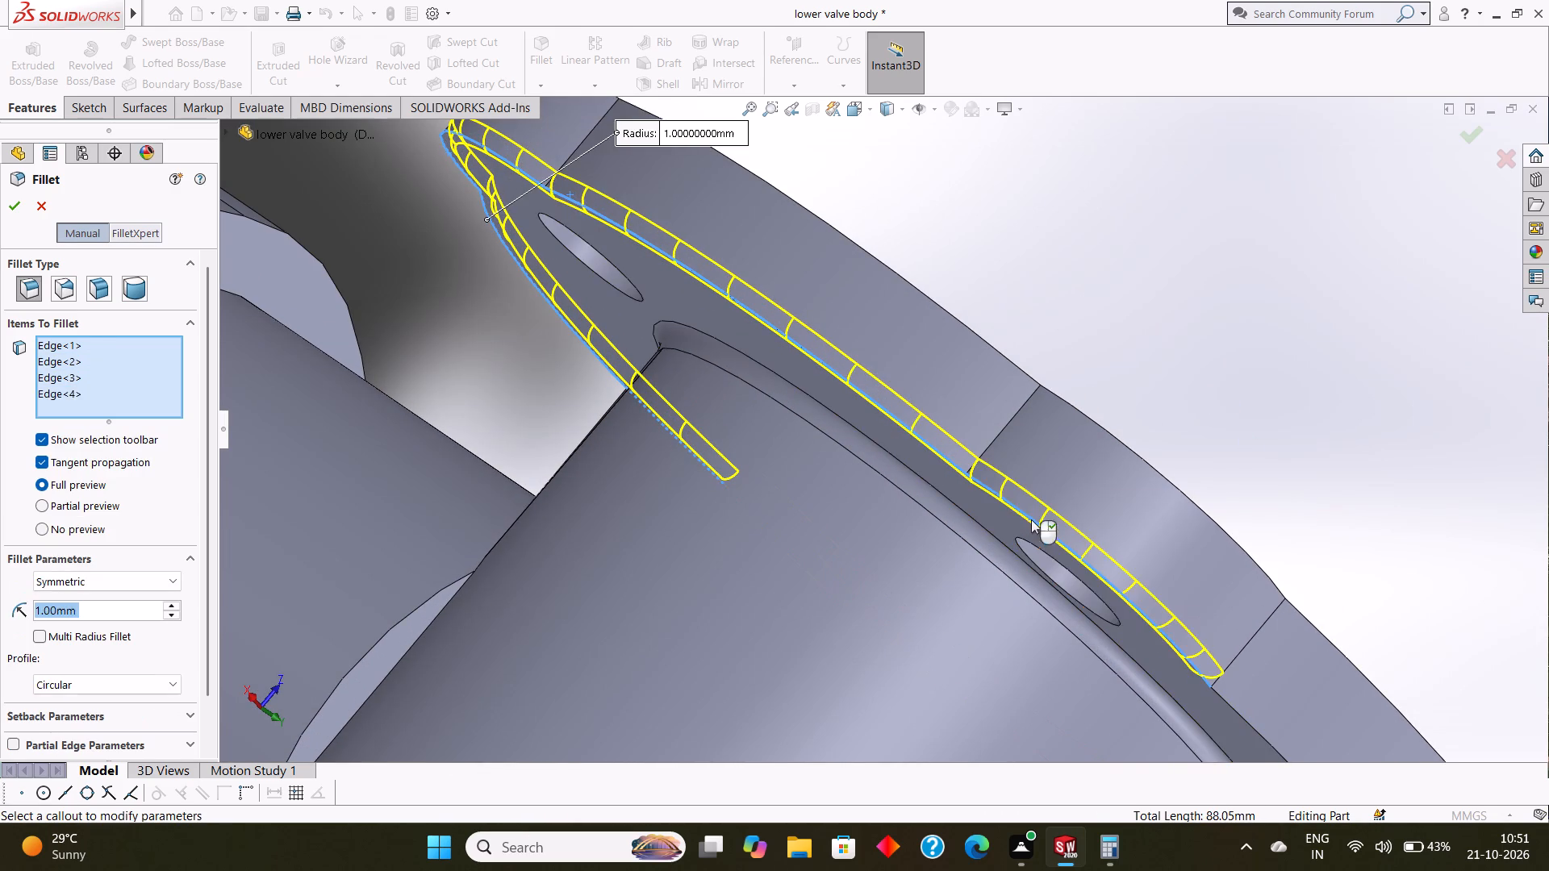
pyautogui.scroll(6, 1031, 519)
pyautogui.moveTo(1195, 525); pyautogui.dragTo(1175, 439, button='middle')
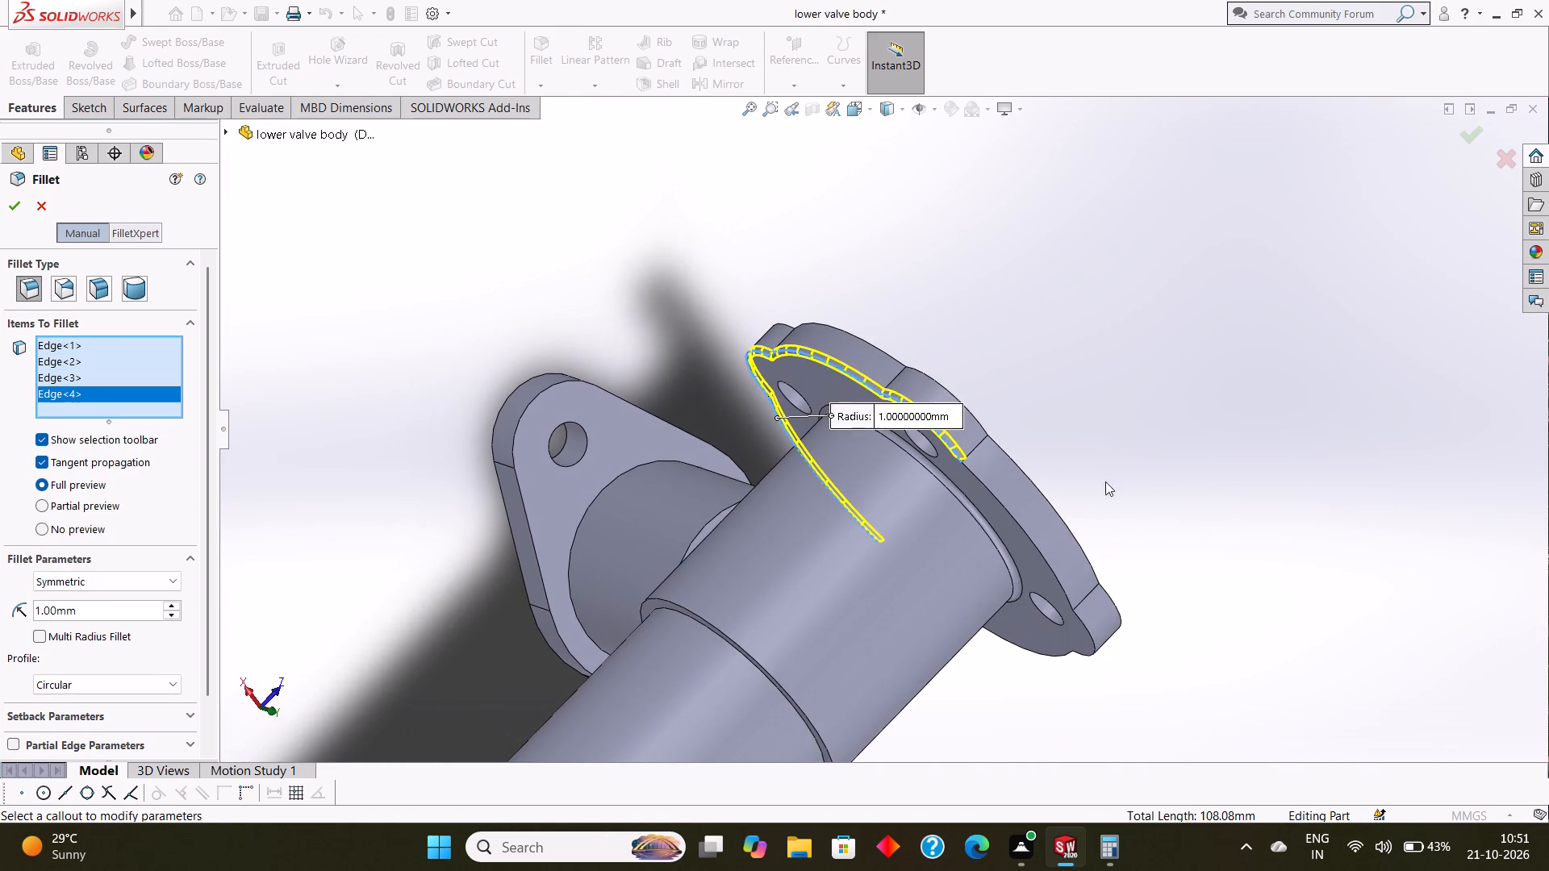
pyautogui.scroll(-5, 1017, 517)
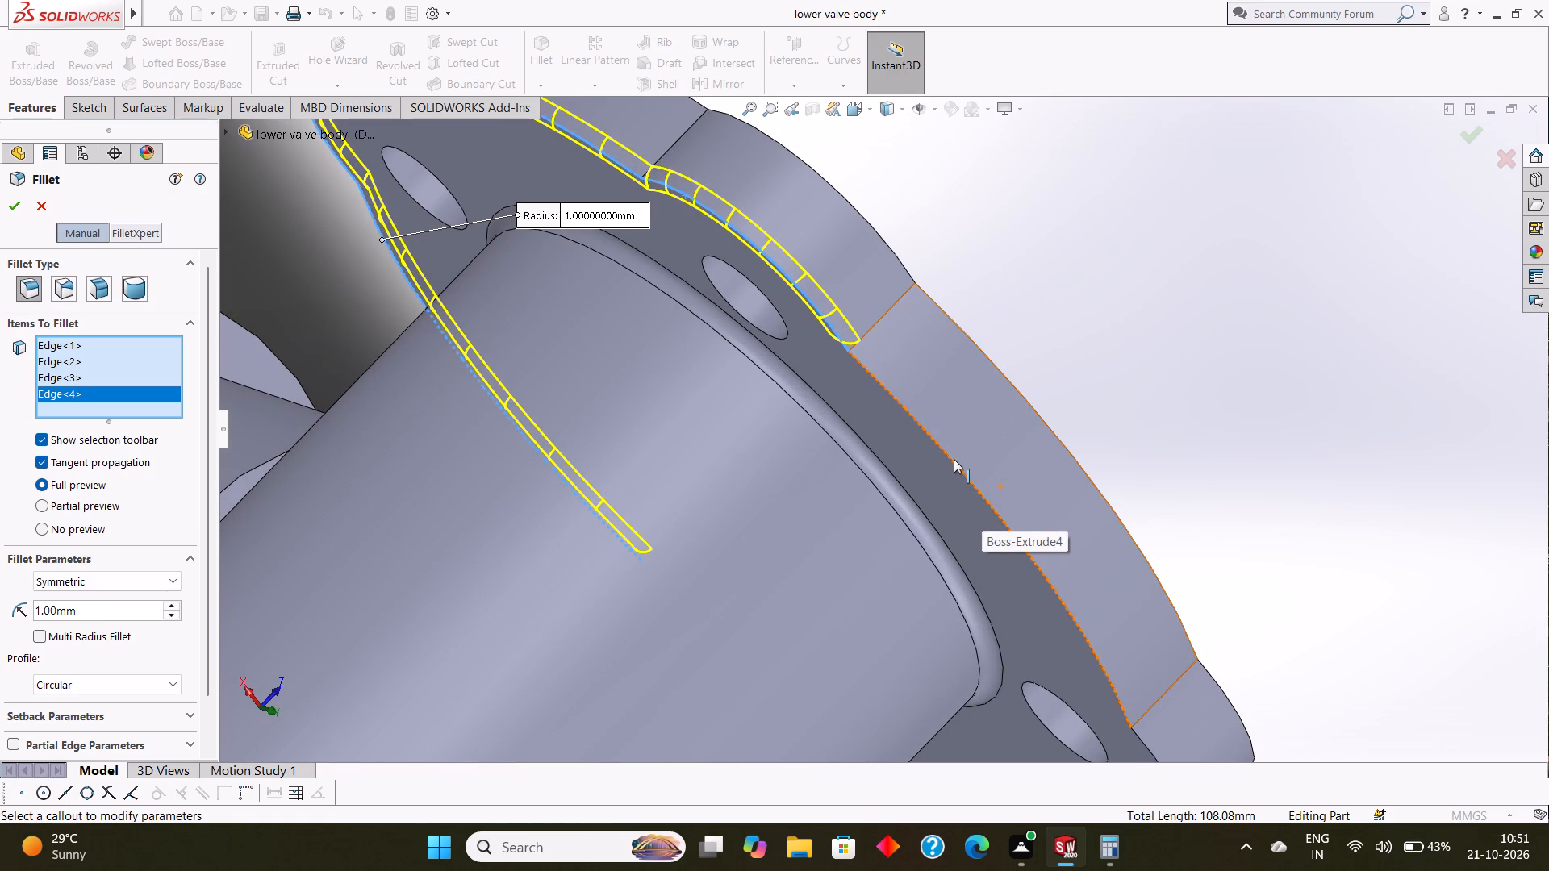
pyautogui.click(948, 456)
# Continue around the top flange's lower rim, adding the third lobe edge and the remaining long arc edge to the 1 mm fillet.
pyautogui.scroll(3, 948, 456)
pyautogui.scroll(1, 1252, 469)
pyautogui.moveTo(1251, 465); pyautogui.dragTo(1190, 405, button='middle')
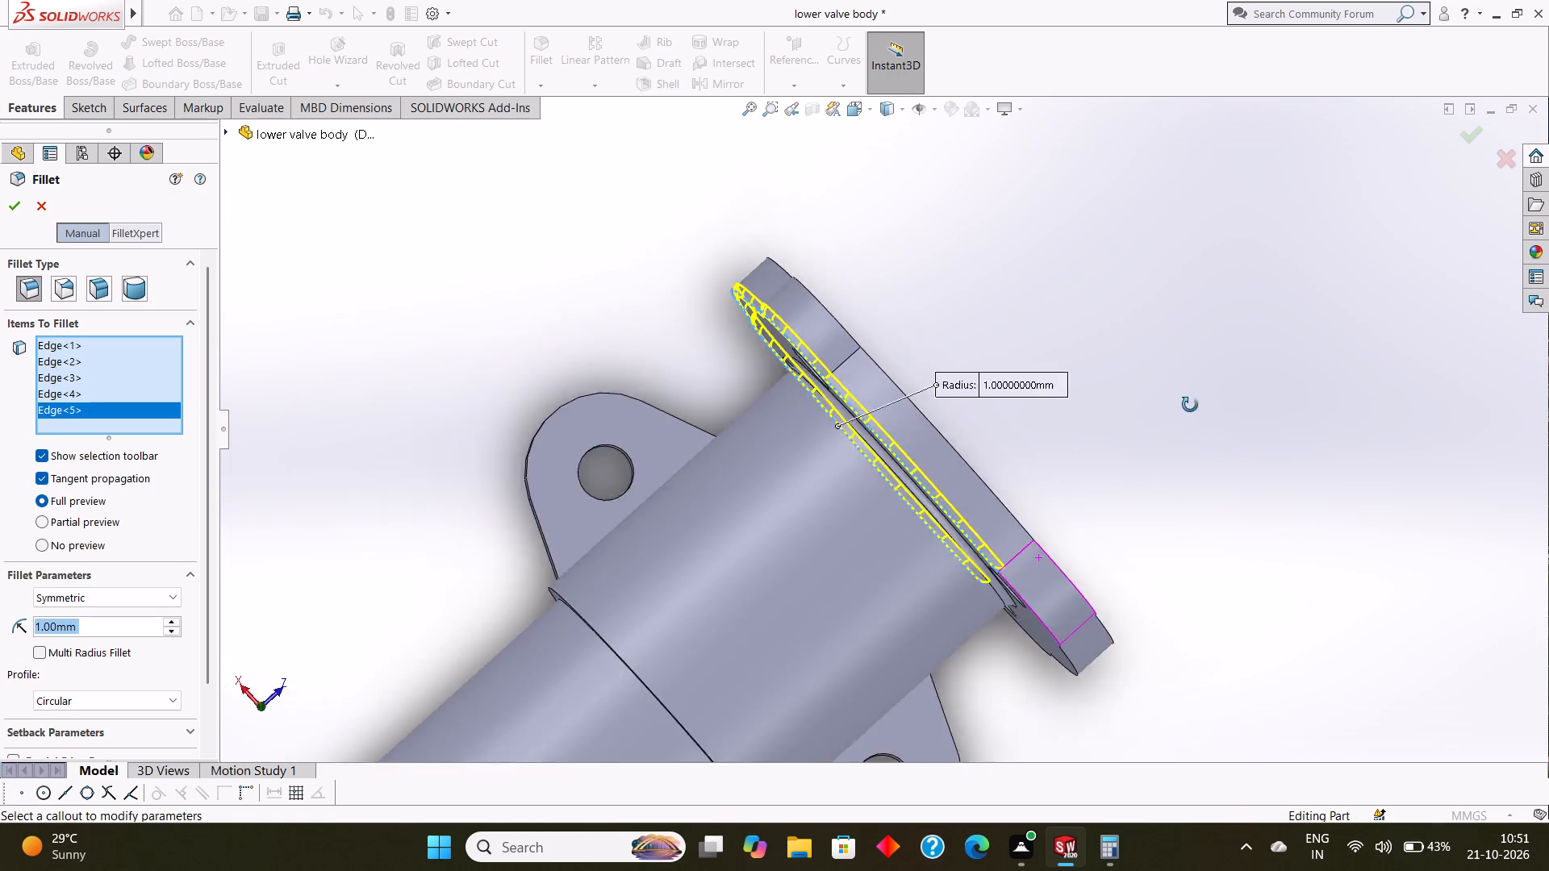
pyautogui.moveTo(1190, 405); pyautogui.dragTo(1167, 374, button='middle')
pyautogui.moveTo(1225, 492); pyautogui.dragTo(1239, 444, button='middle')
pyautogui.scroll(-2, 1229, 565)
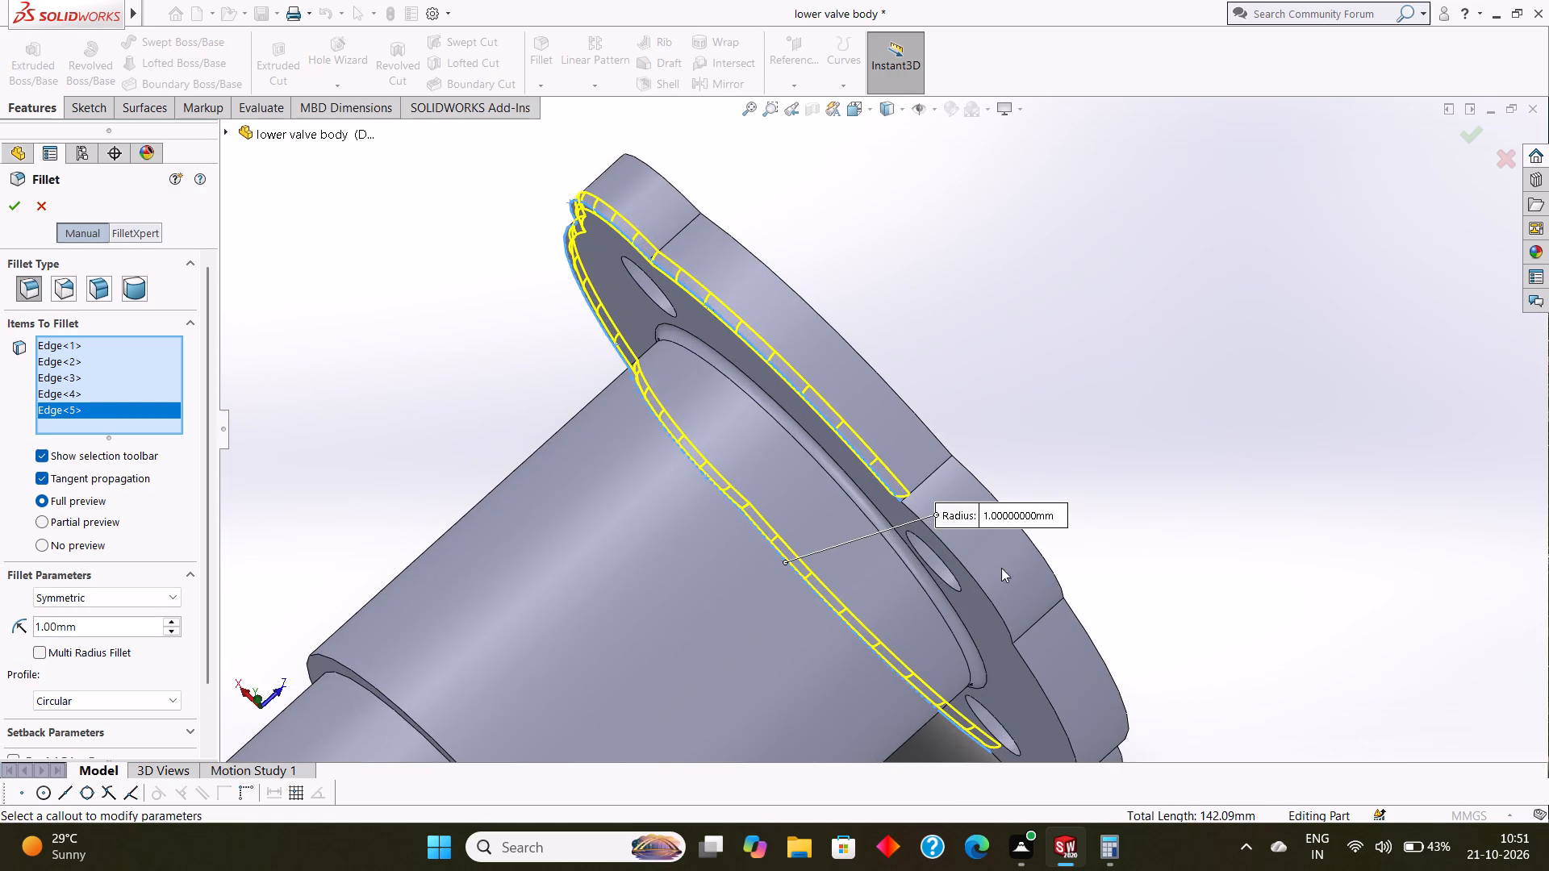
pyautogui.scroll(-3, 918, 568)
pyautogui.click(966, 512)
pyautogui.scroll(3, 966, 512)
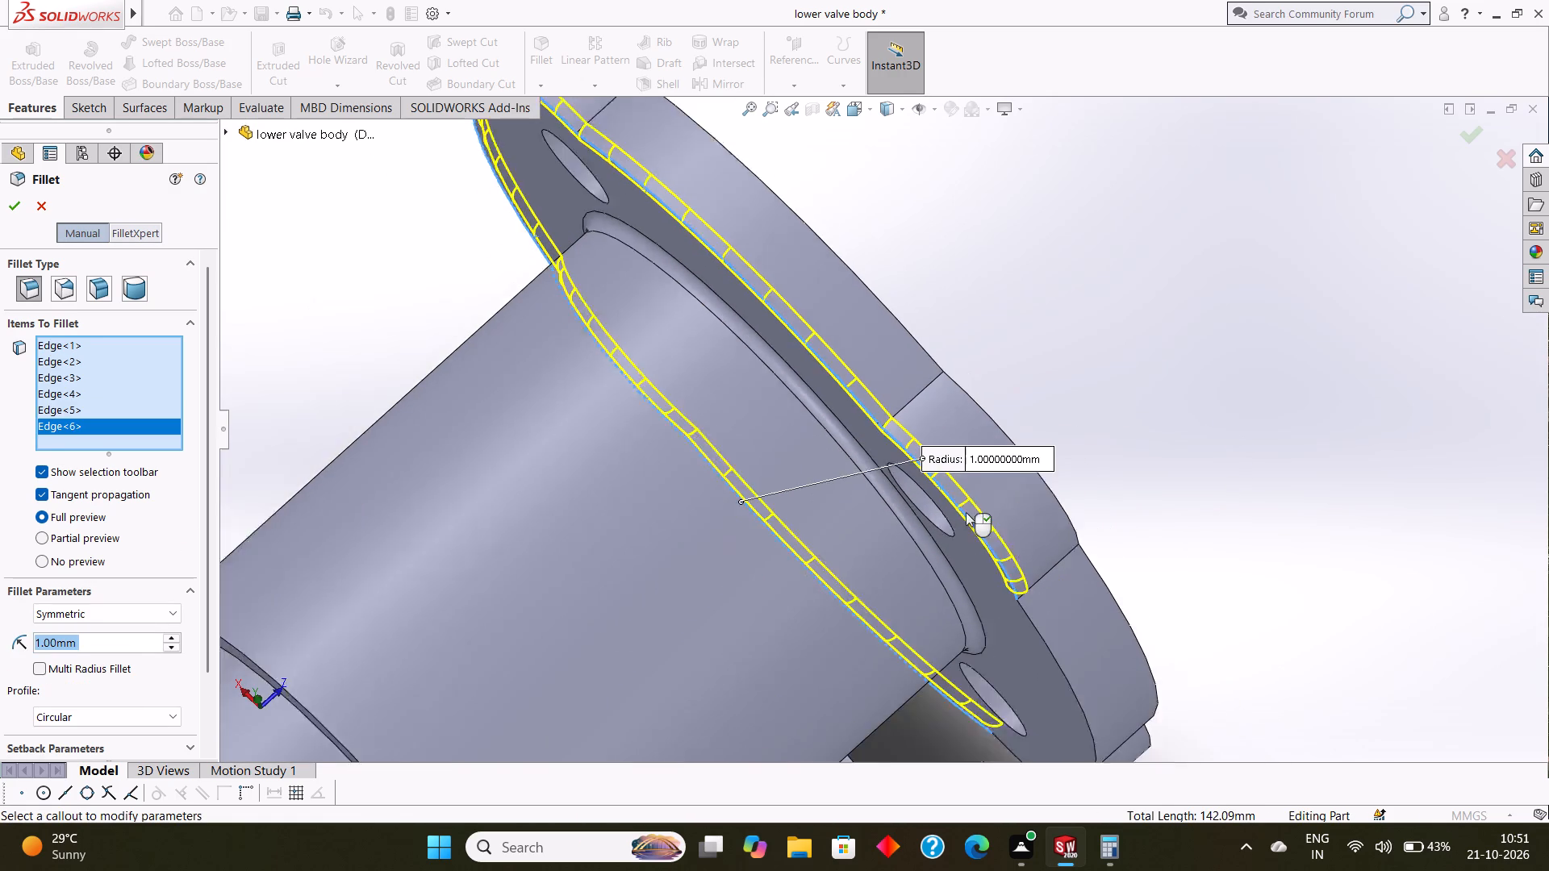
pyautogui.scroll(4, 984, 519)
pyautogui.moveTo(1171, 556); pyautogui.dragTo(1156, 440, button='middle')
pyautogui.moveTo(1129, 450); pyautogui.dragTo(1129, 444, button='middle')
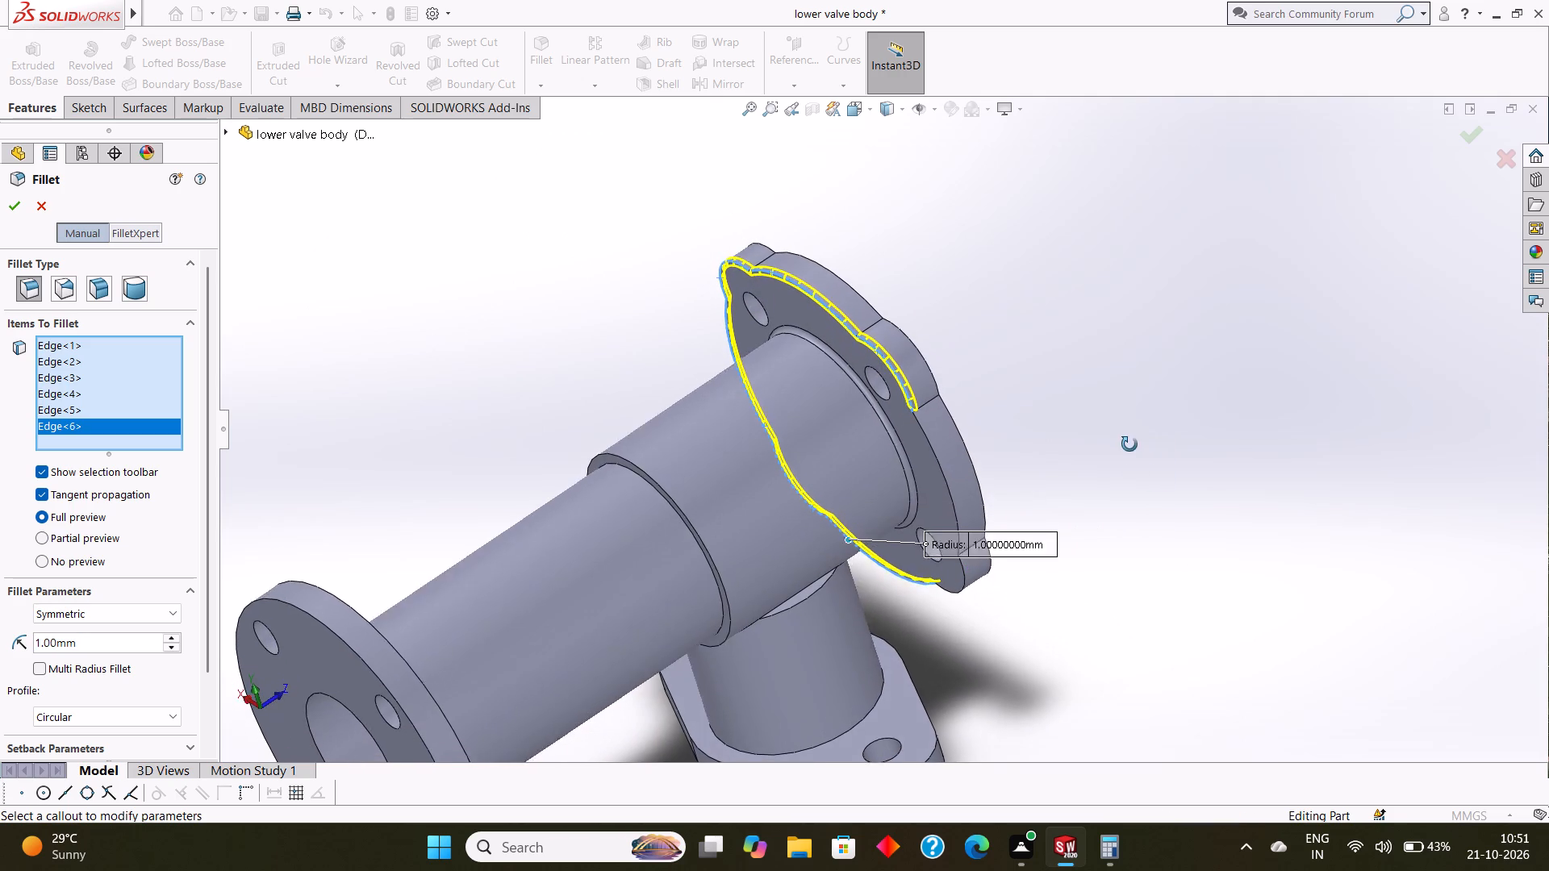
pyautogui.moveTo(1129, 444); pyautogui.dragTo(1128, 434, button='middle')
pyautogui.scroll(1, 1129, 440)
pyautogui.scroll(-6, 955, 440)
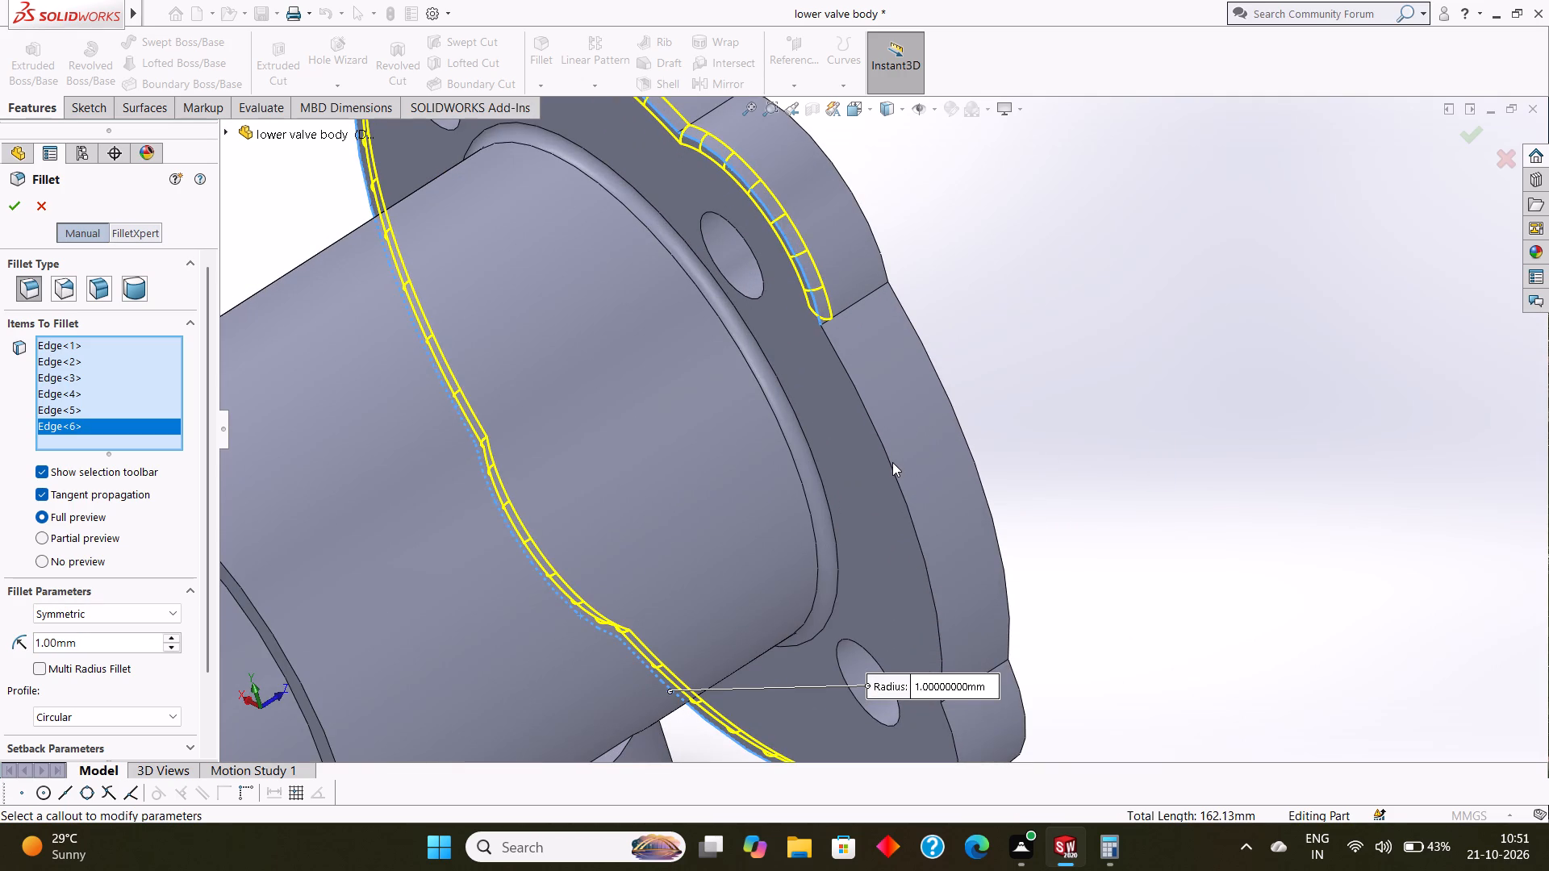
pyautogui.click(887, 459)
# Add the last lobe edge to close the top flange's lower rim loop and apply the 1 mm fillet.
pyautogui.scroll(7, 894, 463)
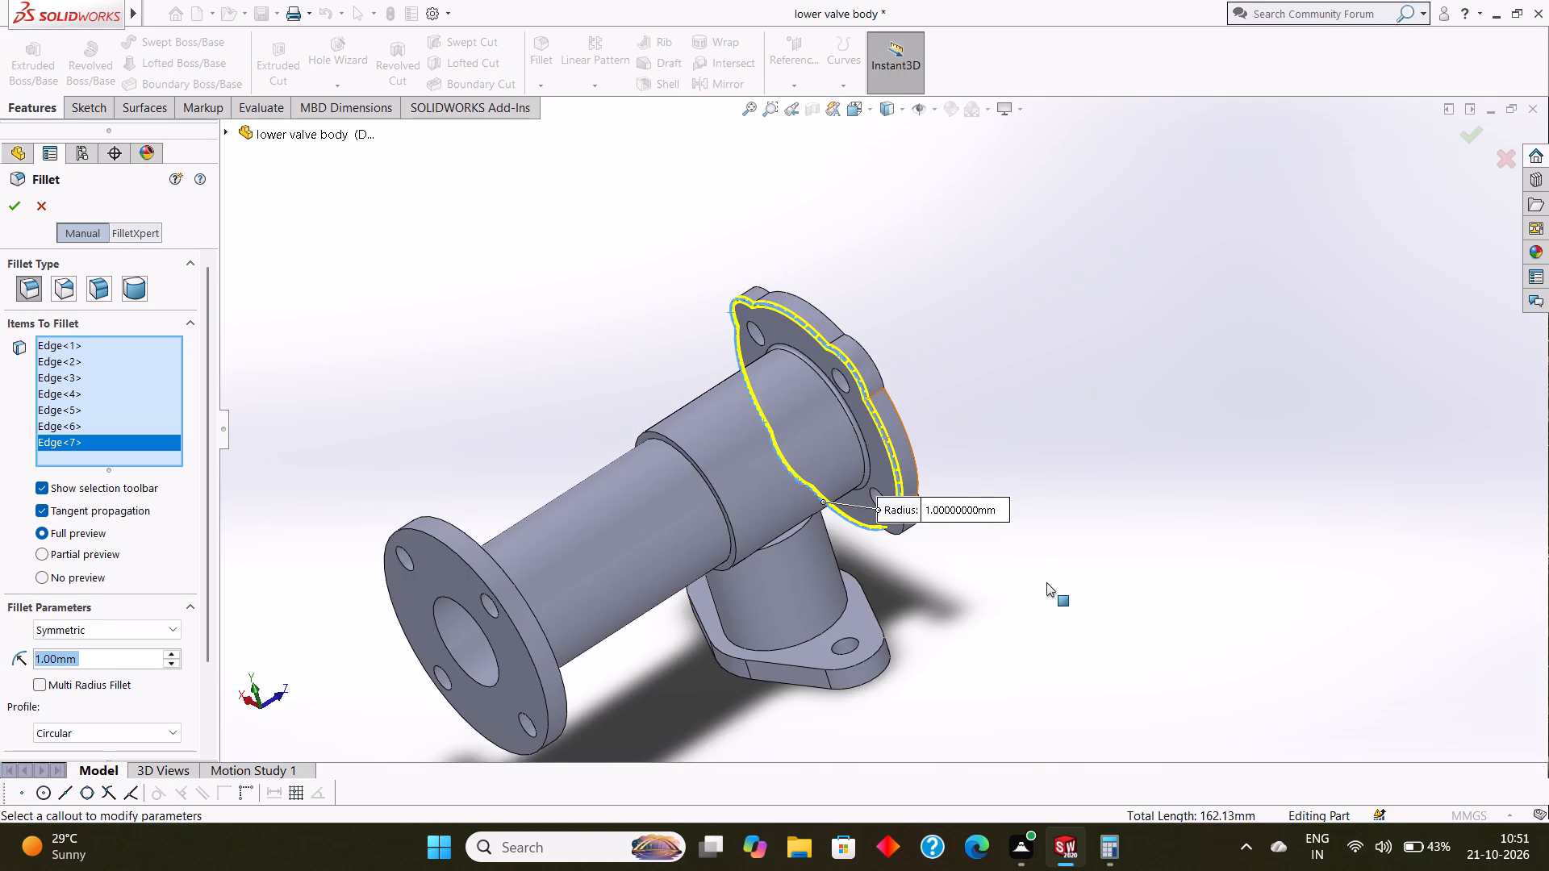
pyautogui.moveTo(1046, 582); pyautogui.dragTo(1035, 446, button='middle')
pyautogui.scroll(-5, 926, 546)
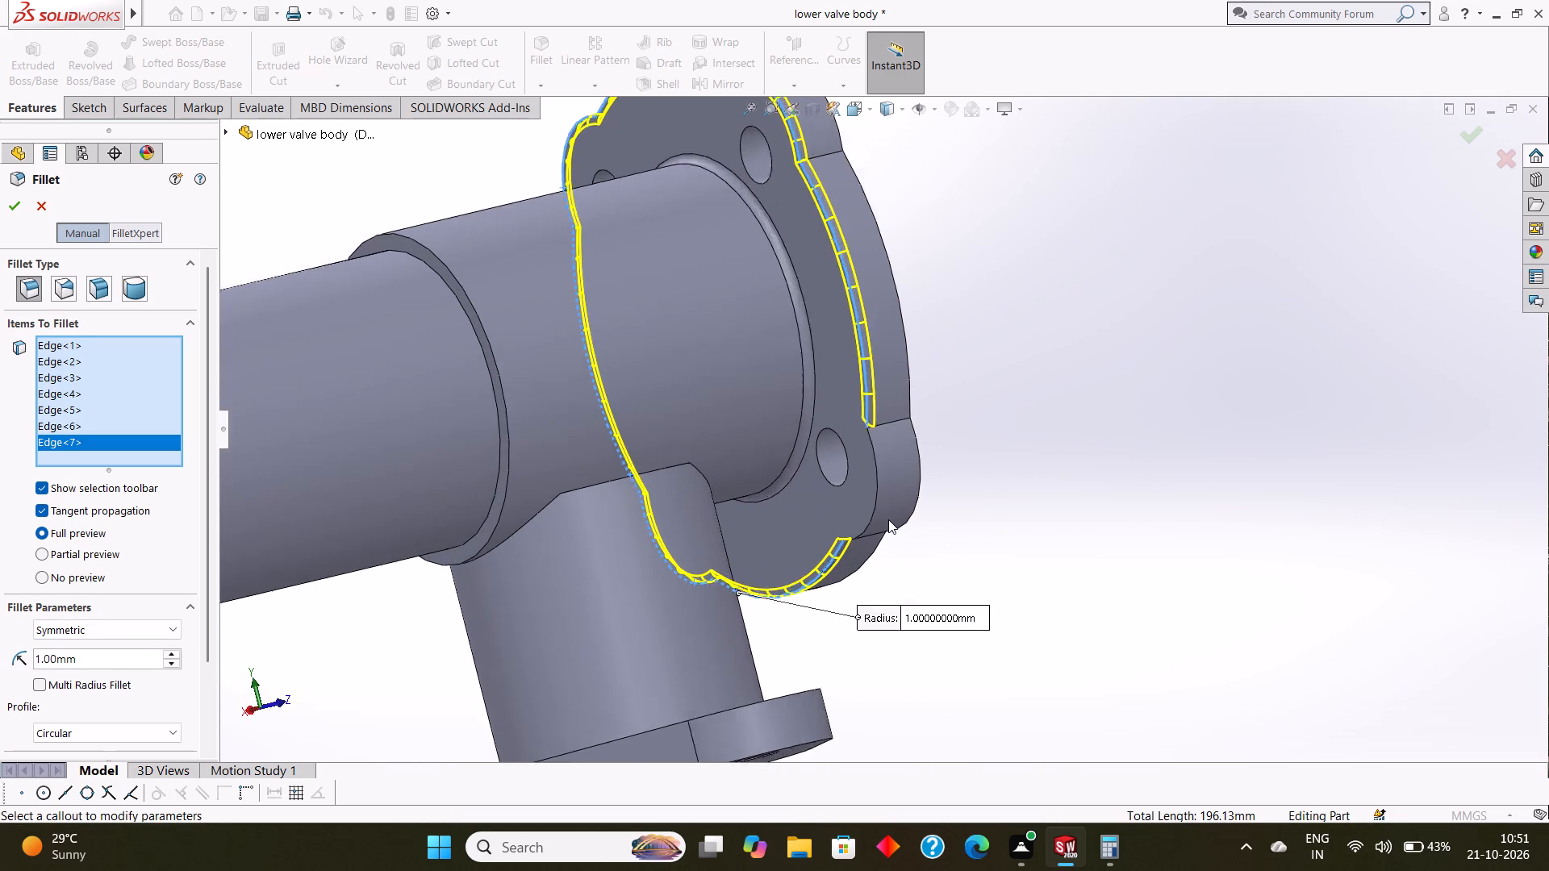
pyautogui.scroll(-1, 888, 519)
pyautogui.click(869, 486)
pyautogui.scroll(7, 940, 525)
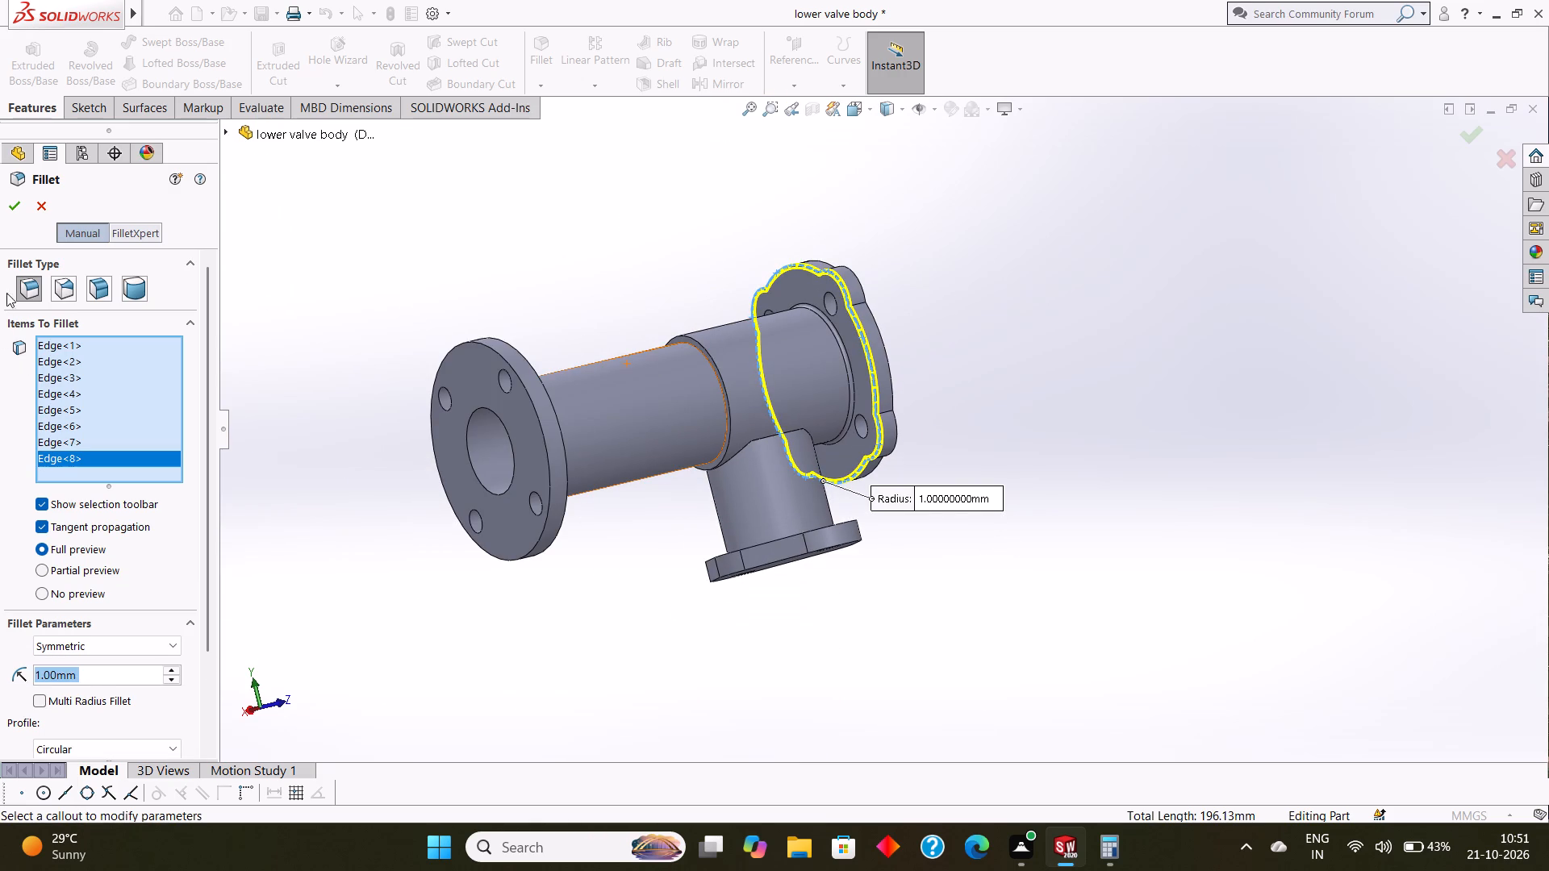
pyautogui.click(13, 211)
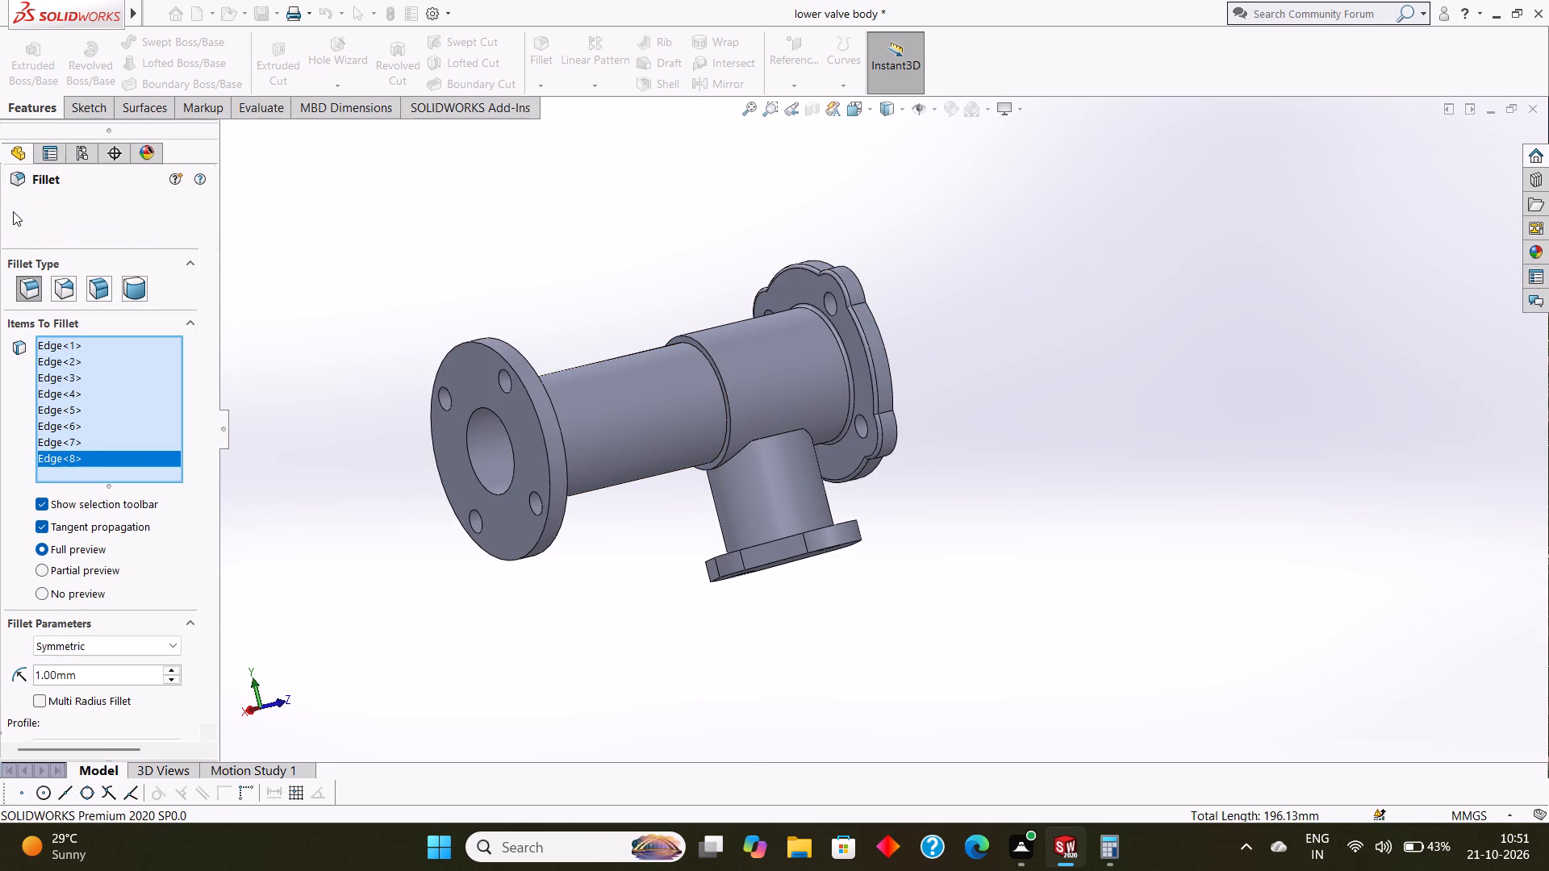
# Examine the whole valve body and its filleted top flange from several angles.
pyautogui.moveTo(1078, 497); pyautogui.dragTo(1134, 390, button='middle')
pyautogui.moveTo(1122, 396); pyautogui.dragTo(979, 377, button='middle')
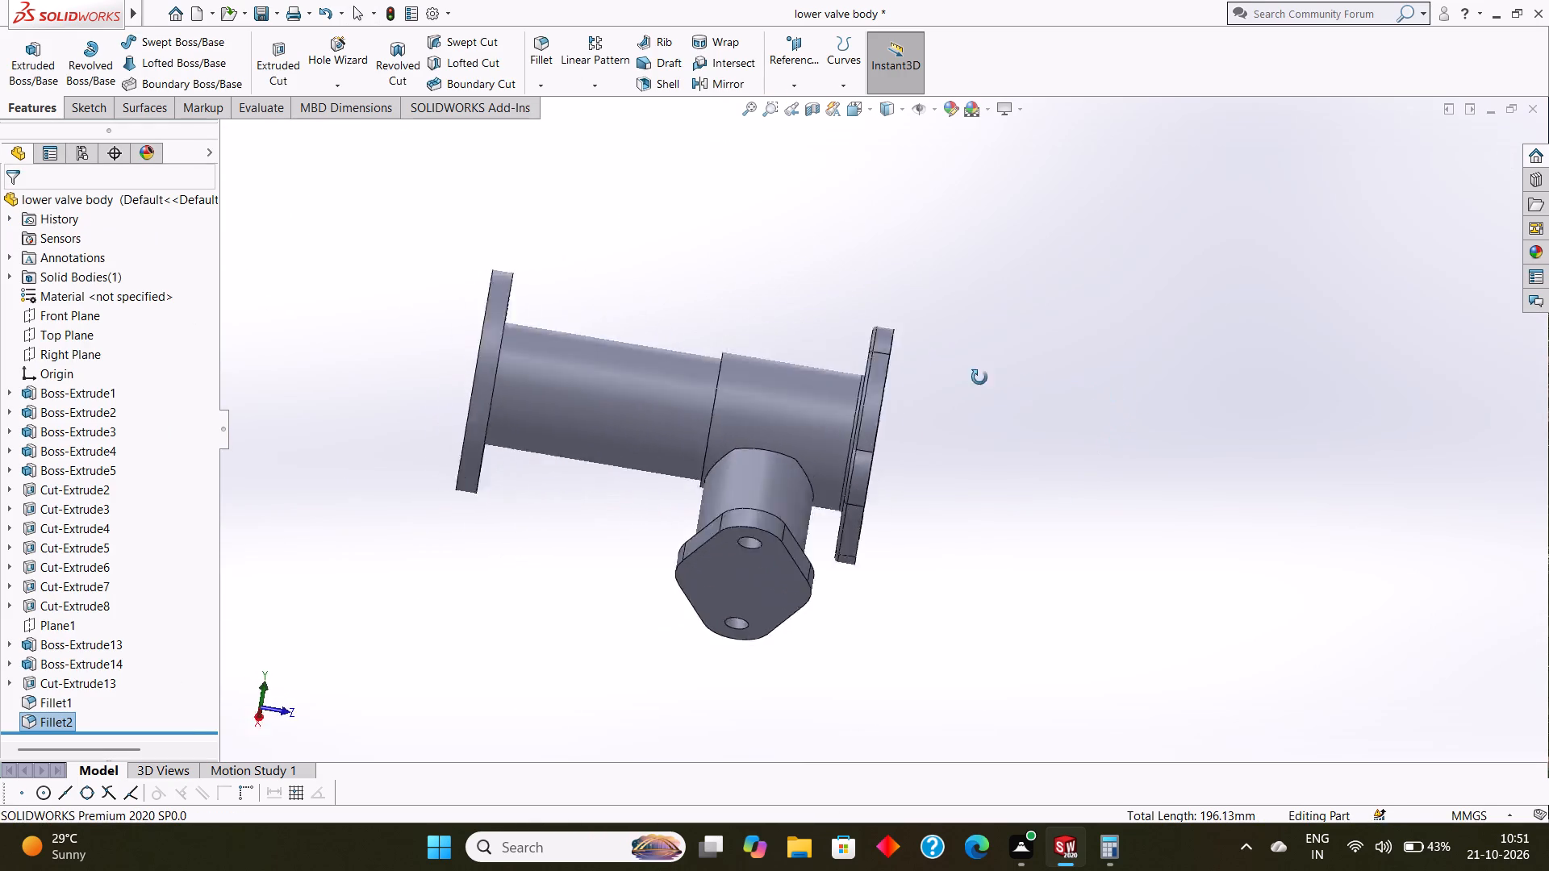
pyautogui.moveTo(979, 377); pyautogui.dragTo(820, 344, button='middle')
pyautogui.scroll(3, 842, 402)
pyautogui.moveTo(802, 547); pyautogui.dragTo(880, 383, button='middle')
pyautogui.scroll(1, 825, 465)
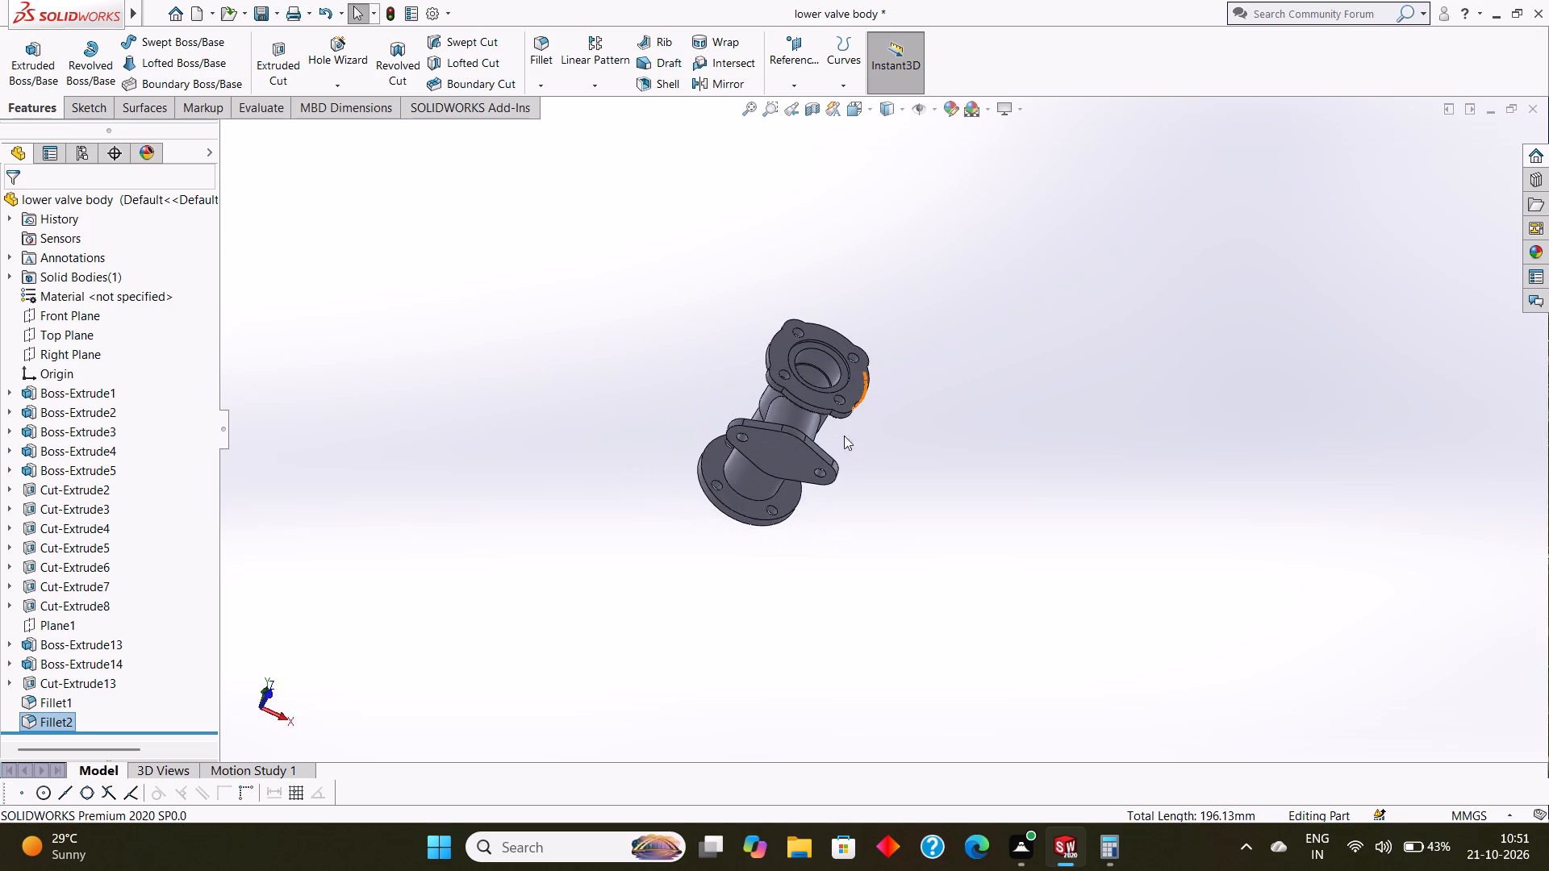
pyautogui.moveTo(830, 463); pyautogui.dragTo(1014, 487, button='middle')
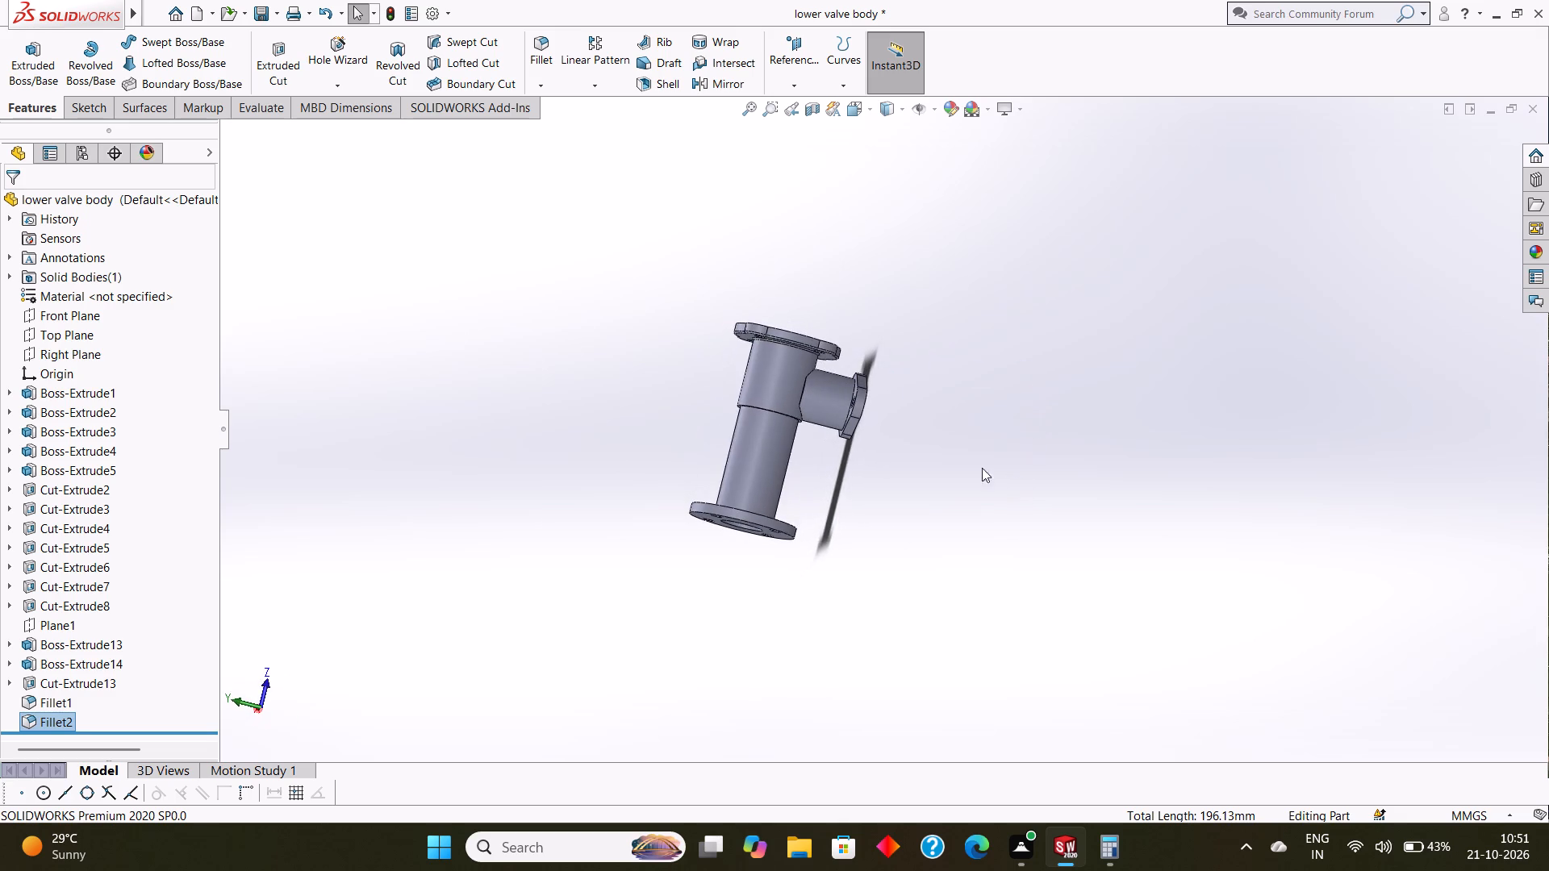
# Examine the side branch and its two-hole flange from several angles.
pyautogui.scroll(-5, 825, 382)
pyautogui.moveTo(1082, 473); pyautogui.dragTo(1022, 459, button='middle')
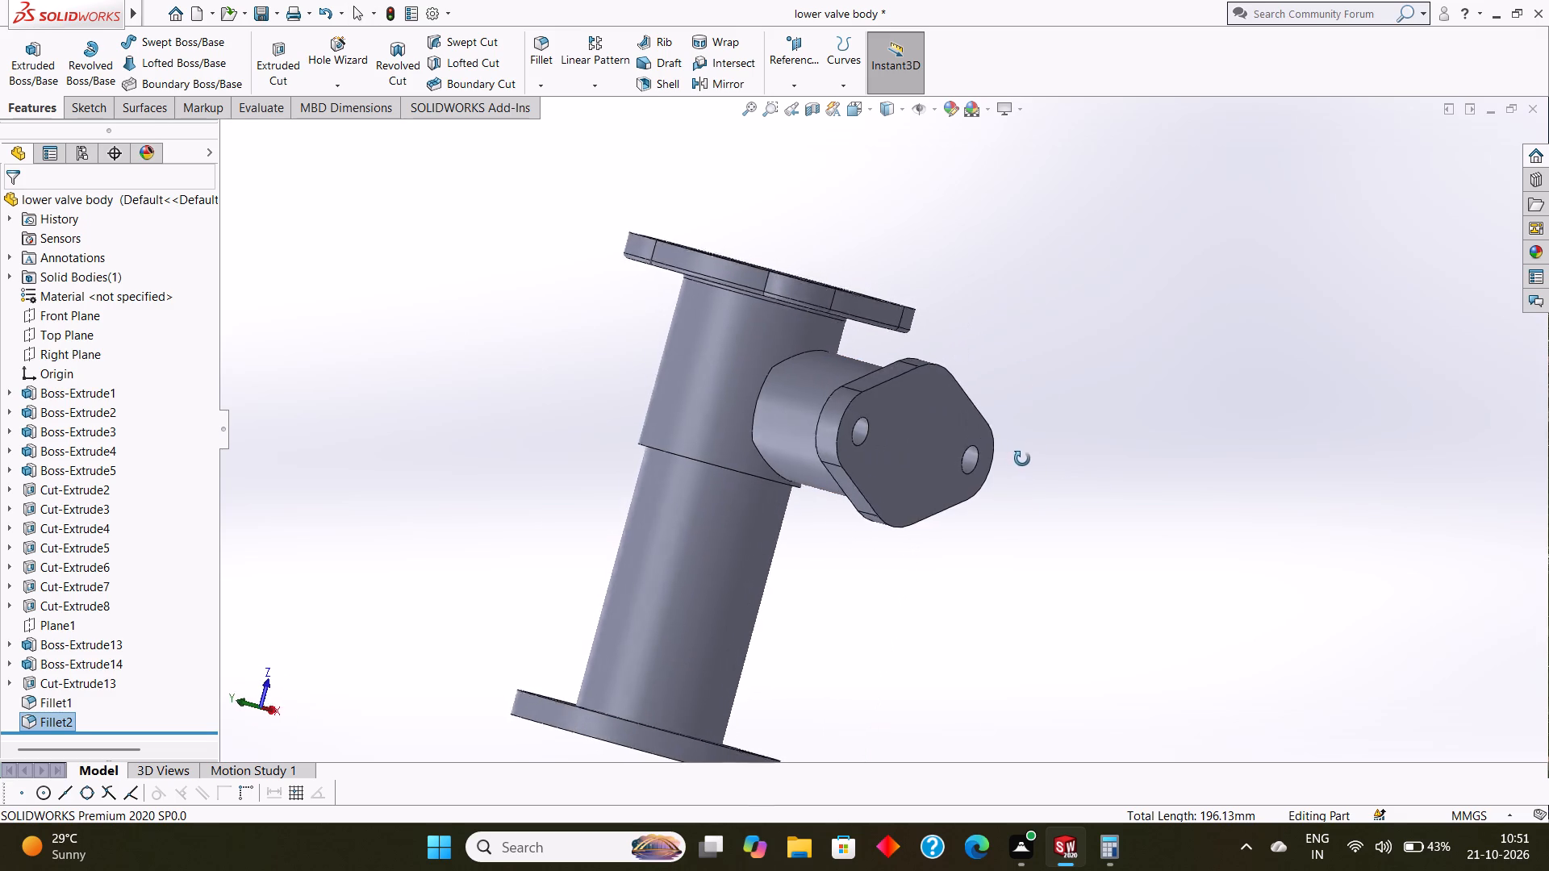
pyautogui.moveTo(1022, 459); pyautogui.dragTo(1071, 461, button='middle')
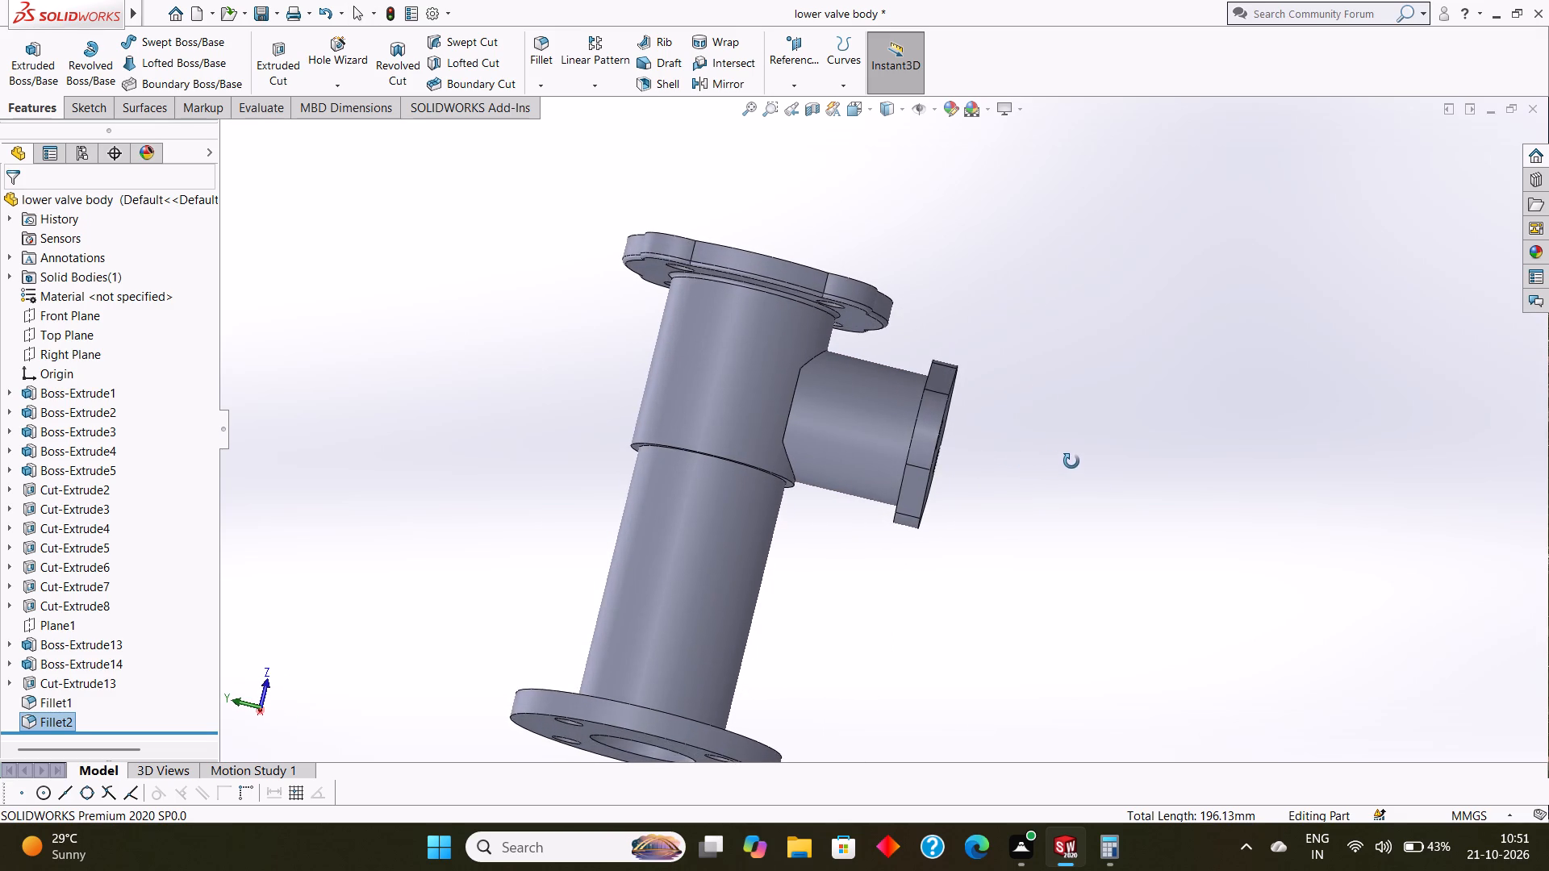
pyautogui.moveTo(1071, 461); pyautogui.dragTo(1107, 532, button='middle')
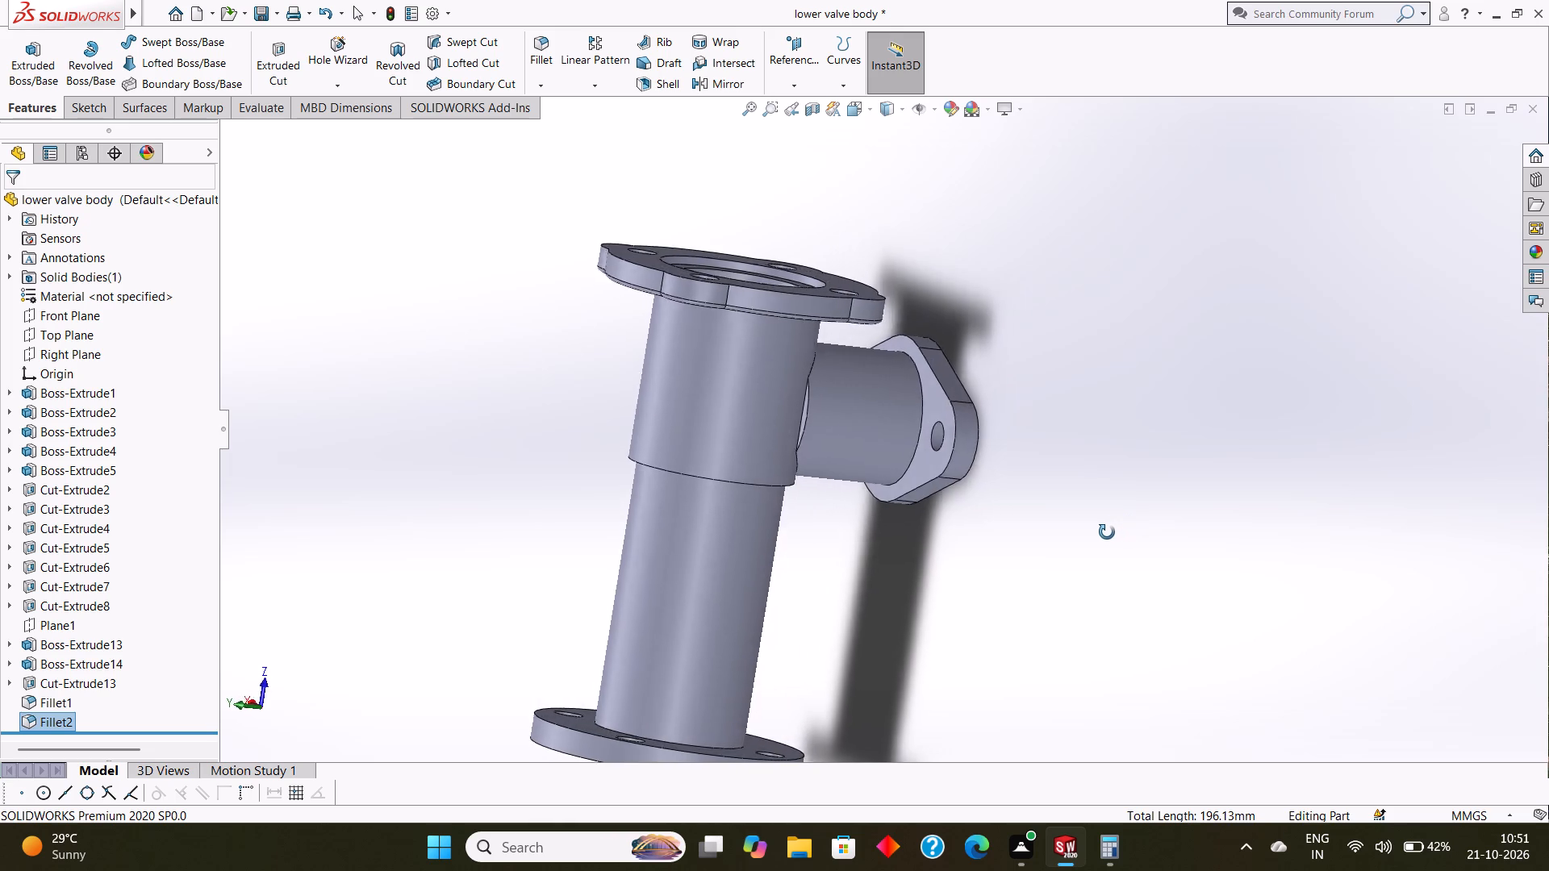
pyautogui.moveTo(1107, 532); pyautogui.dragTo(1068, 519, button='middle')
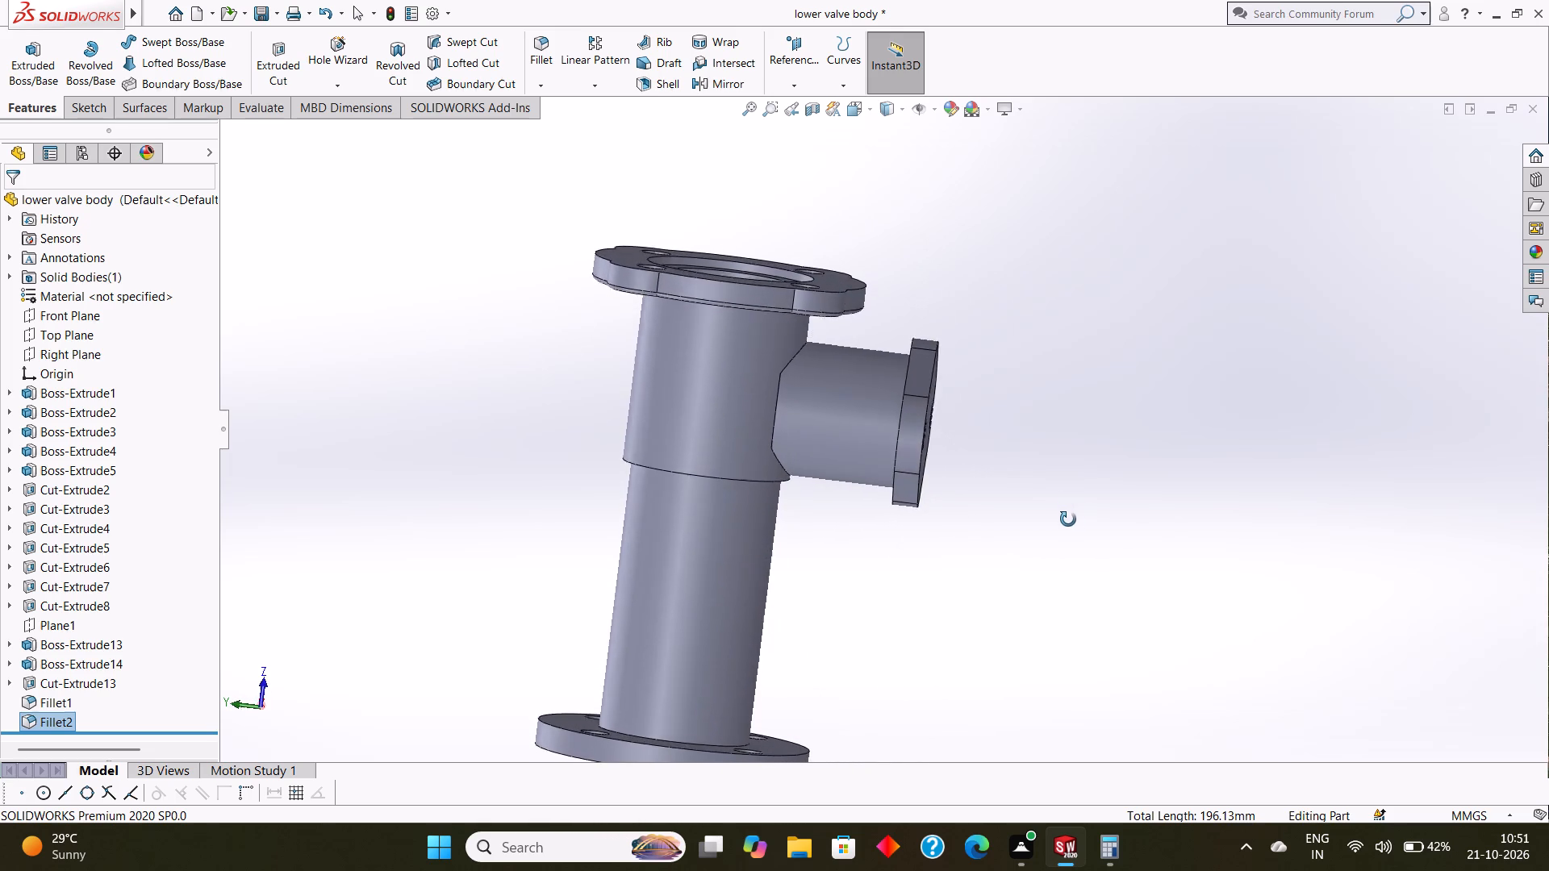
pyautogui.moveTo(1068, 519); pyautogui.dragTo(1144, 503, button='middle')
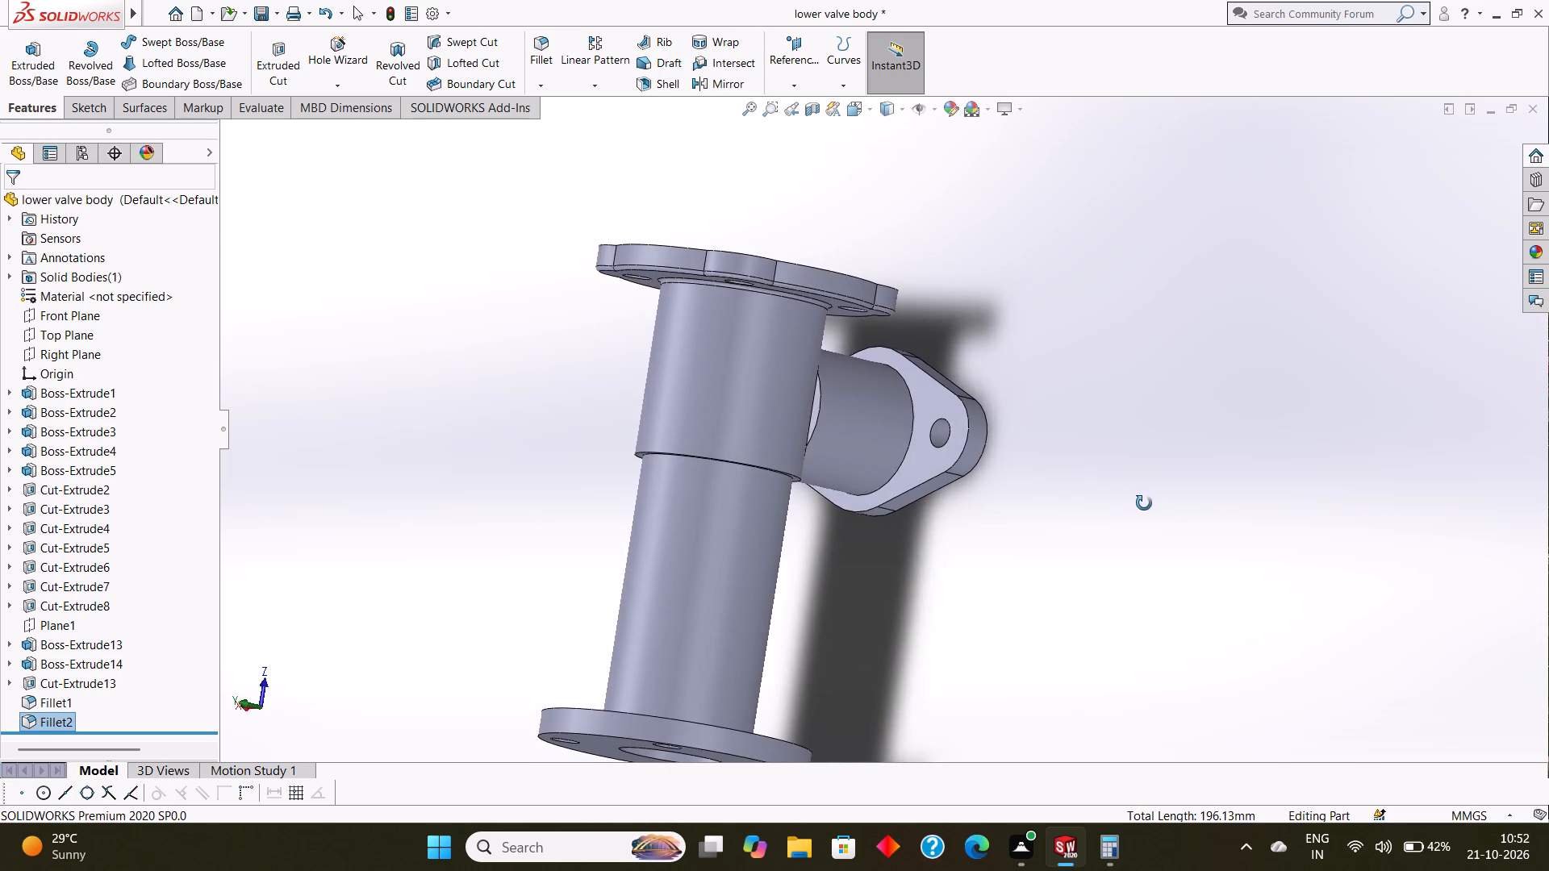
pyautogui.moveTo(1144, 503); pyautogui.dragTo(941, 471, button='middle')
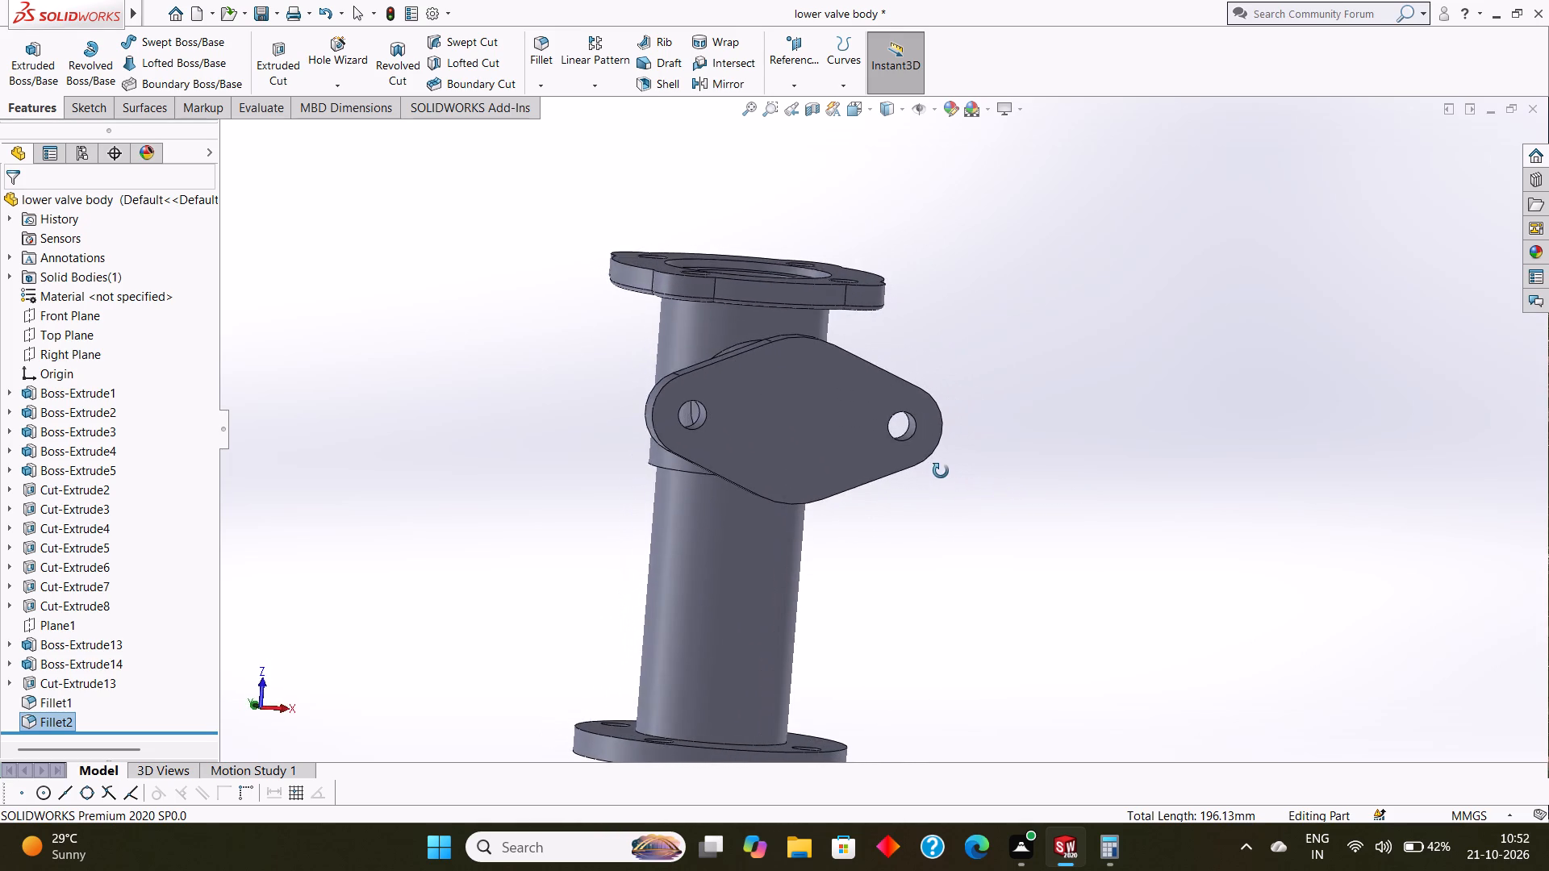
pyautogui.moveTo(941, 471); pyautogui.dragTo(961, 498, button='middle')
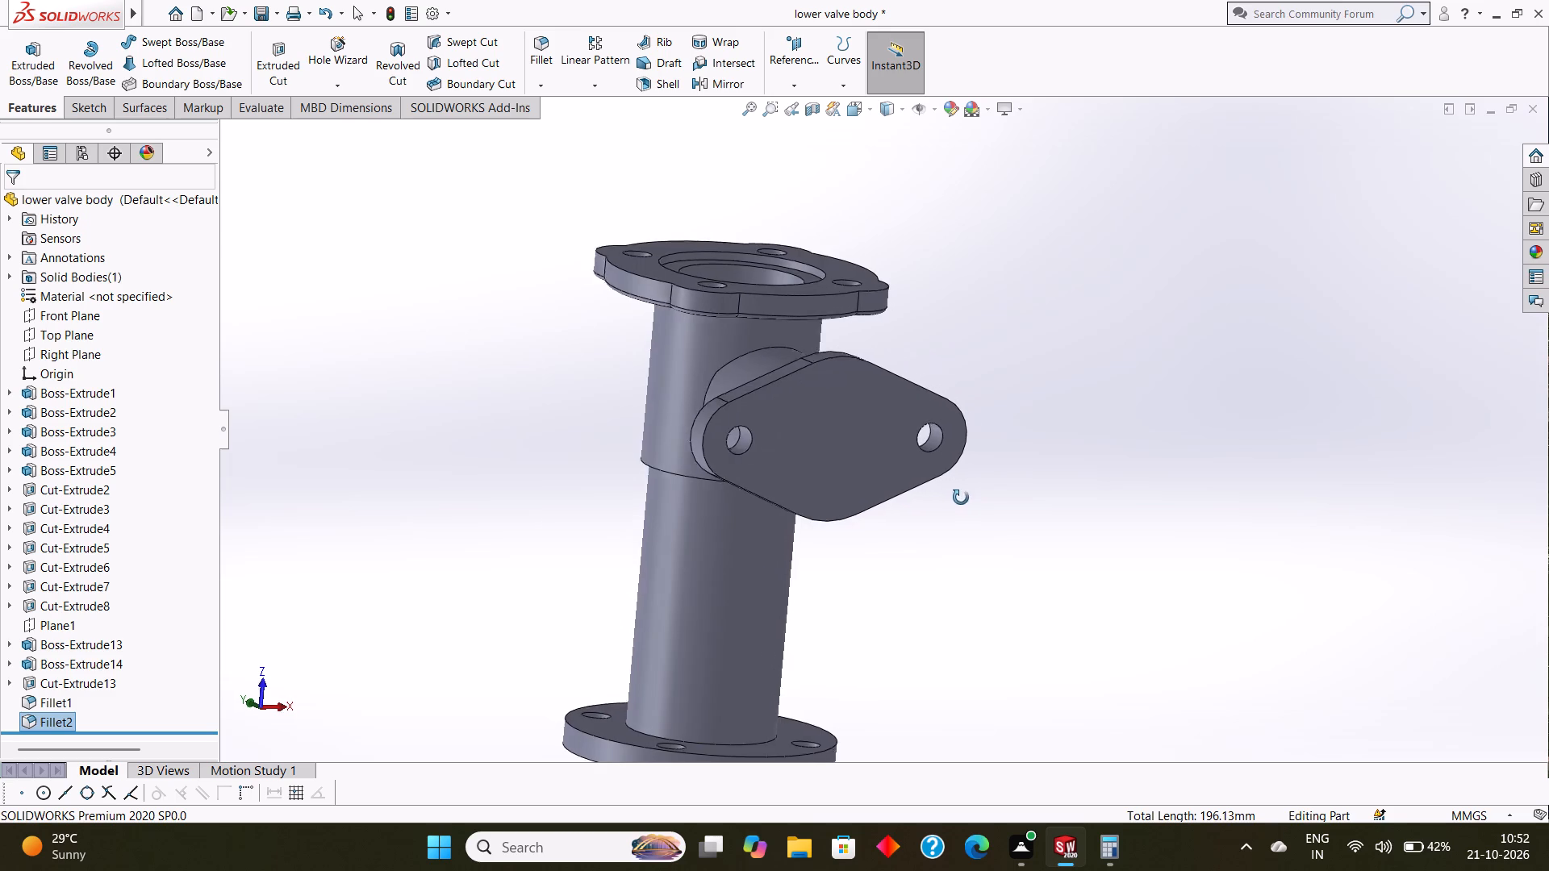
pyautogui.moveTo(961, 498); pyautogui.dragTo(947, 481, button='middle')
pyautogui.moveTo(1016, 498); pyautogui.dragTo(1010, 488, button='middle')
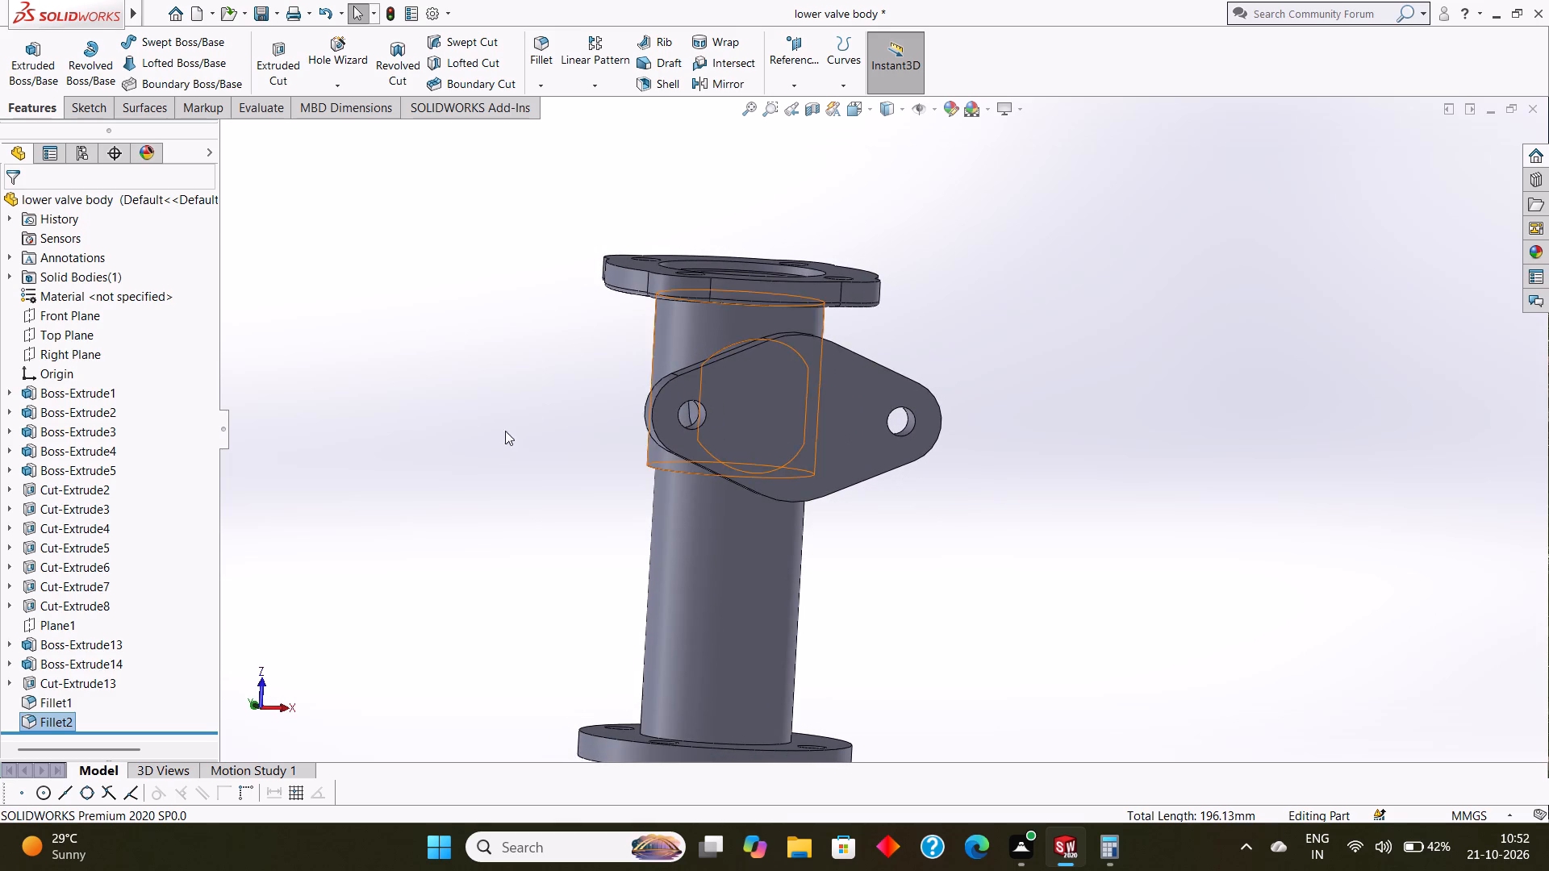
# Start a sketch on the side flange's outer face and draw a circle about 21.45 mm in diameter at the flange centre.
pyautogui.click(785, 404)
pyautogui.click(858, 361)
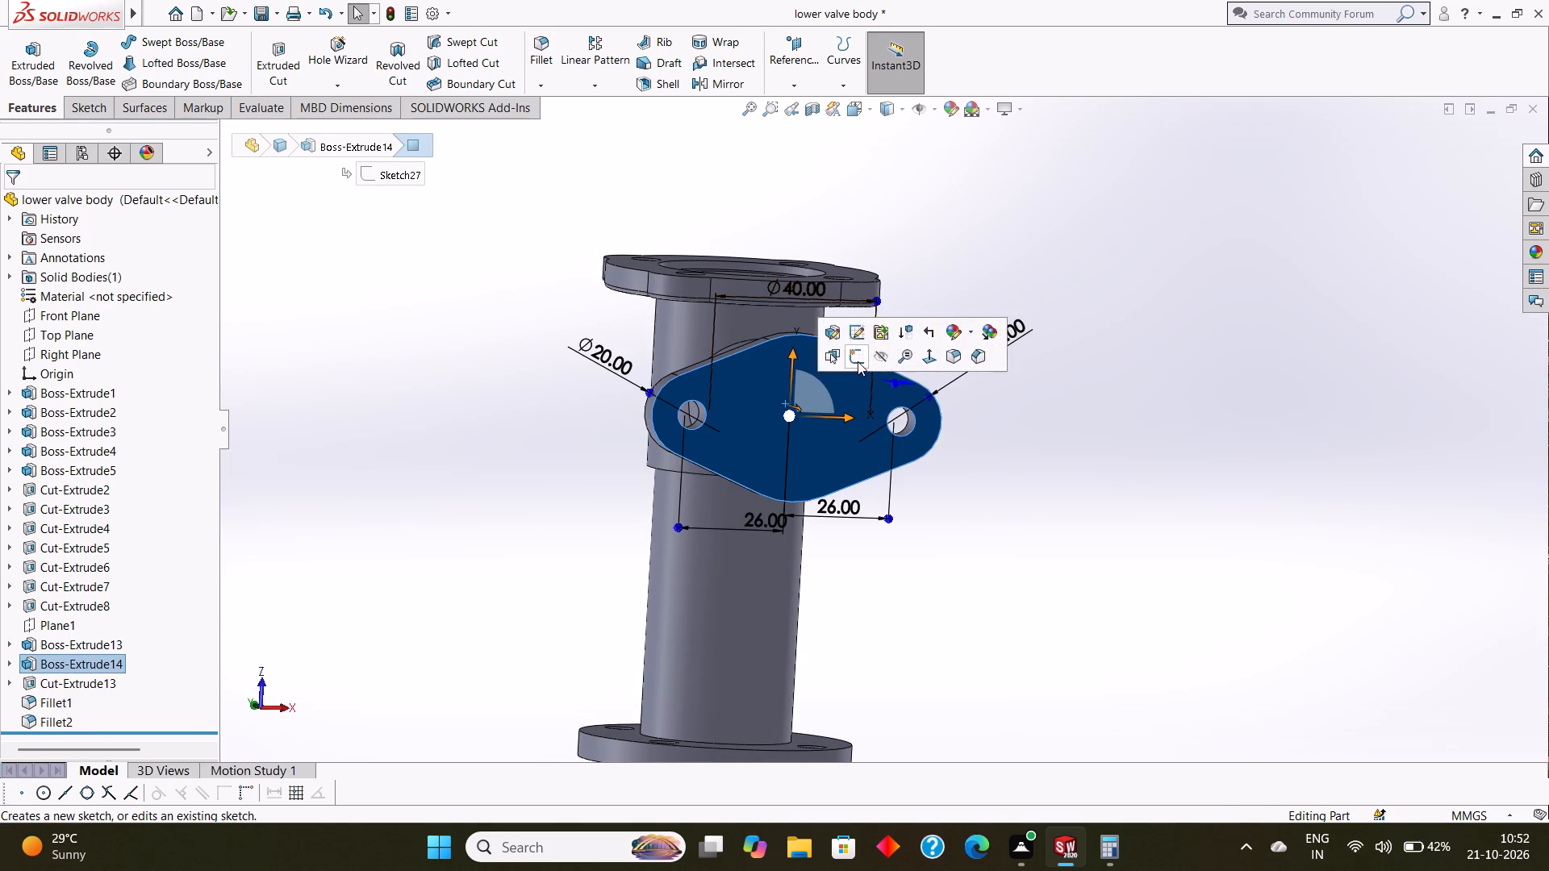
pyautogui.press('Escape')
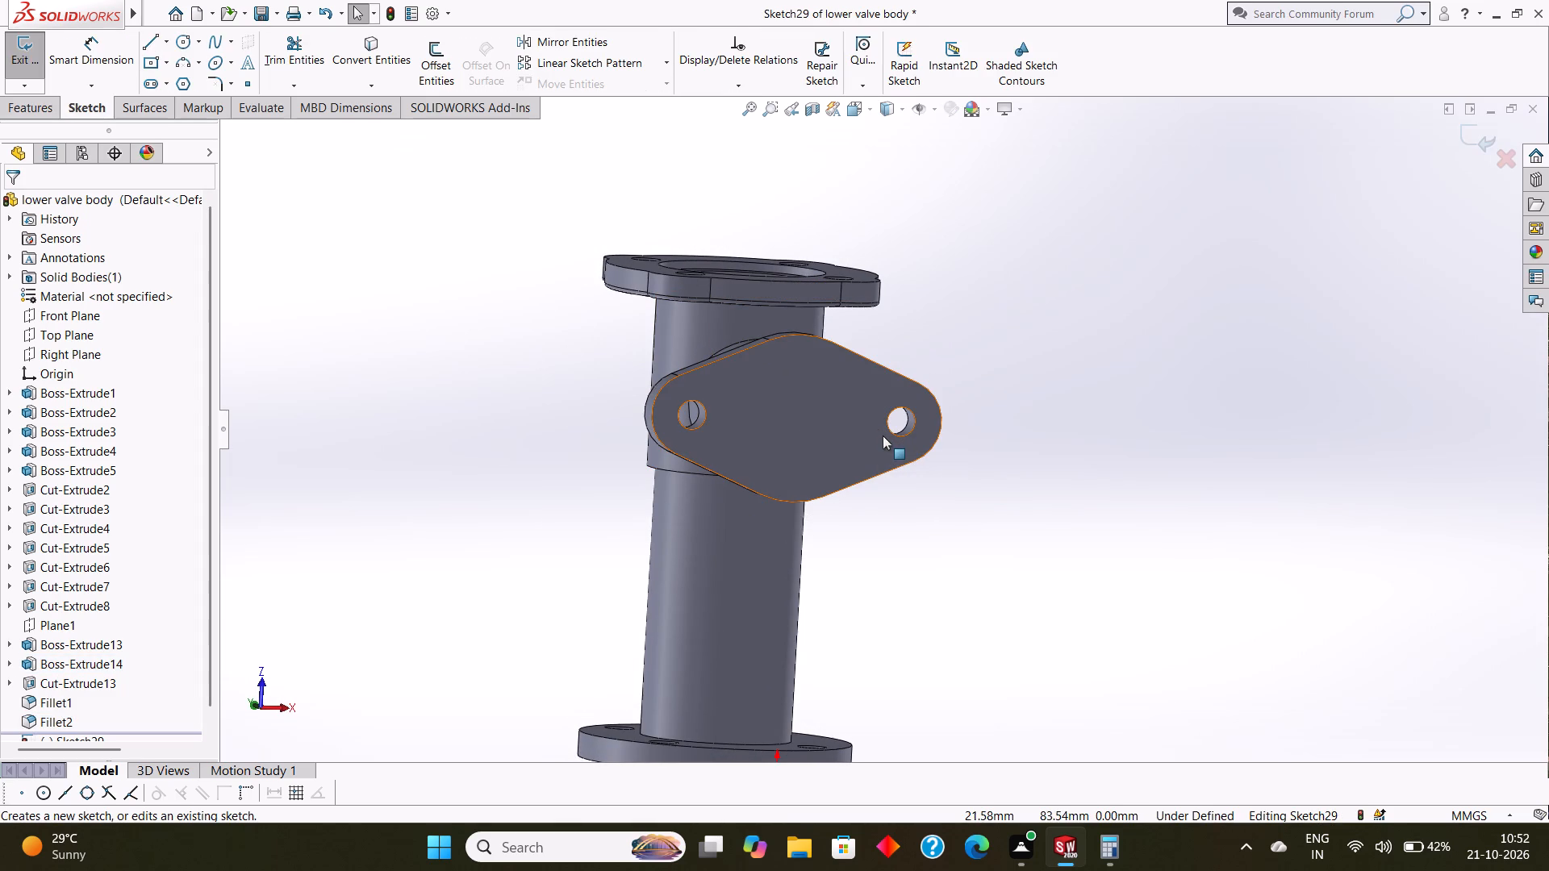
pyautogui.hotkey('ctrl', '8')
pyautogui.scroll(2, 812, 432)
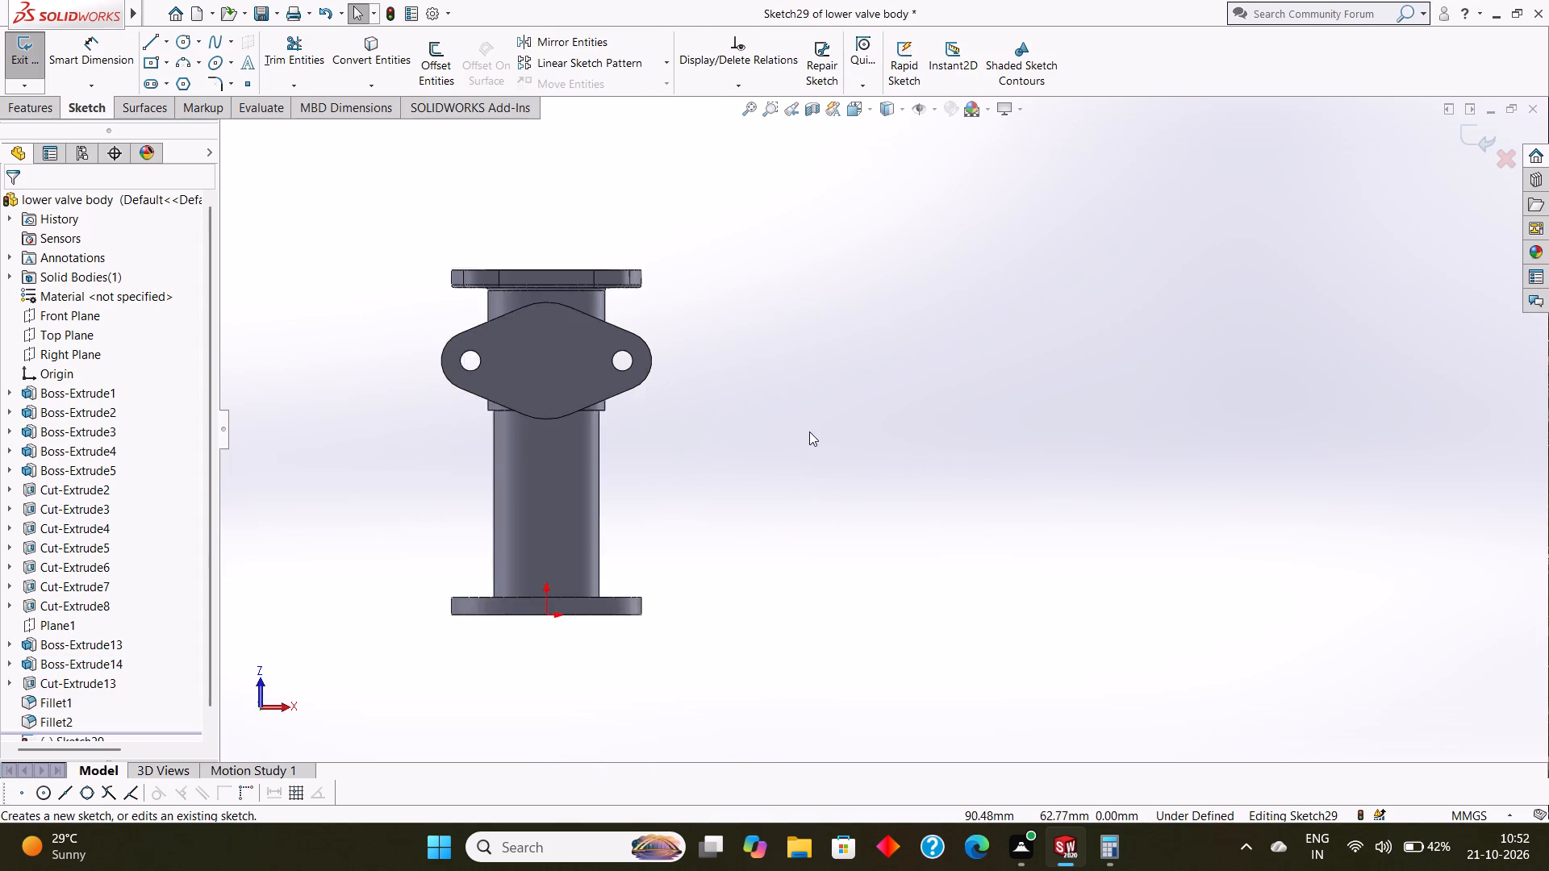
pyautogui.scroll(3, 809, 431)
pyautogui.scroll(-3, 561, 364)
pyautogui.scroll(-1, 774, 340)
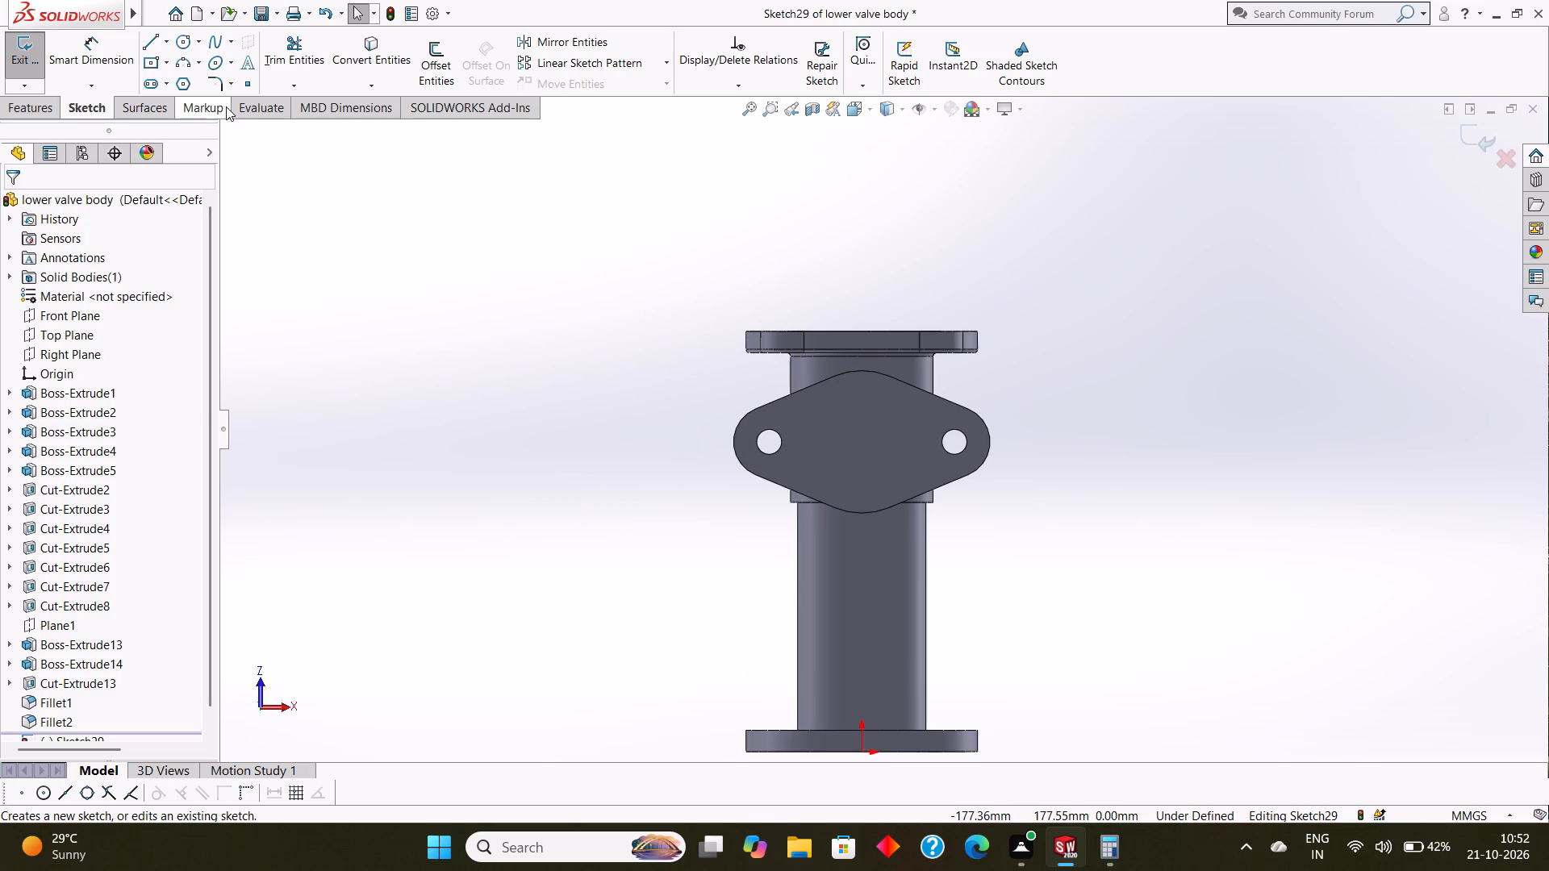
pyautogui.click(186, 40)
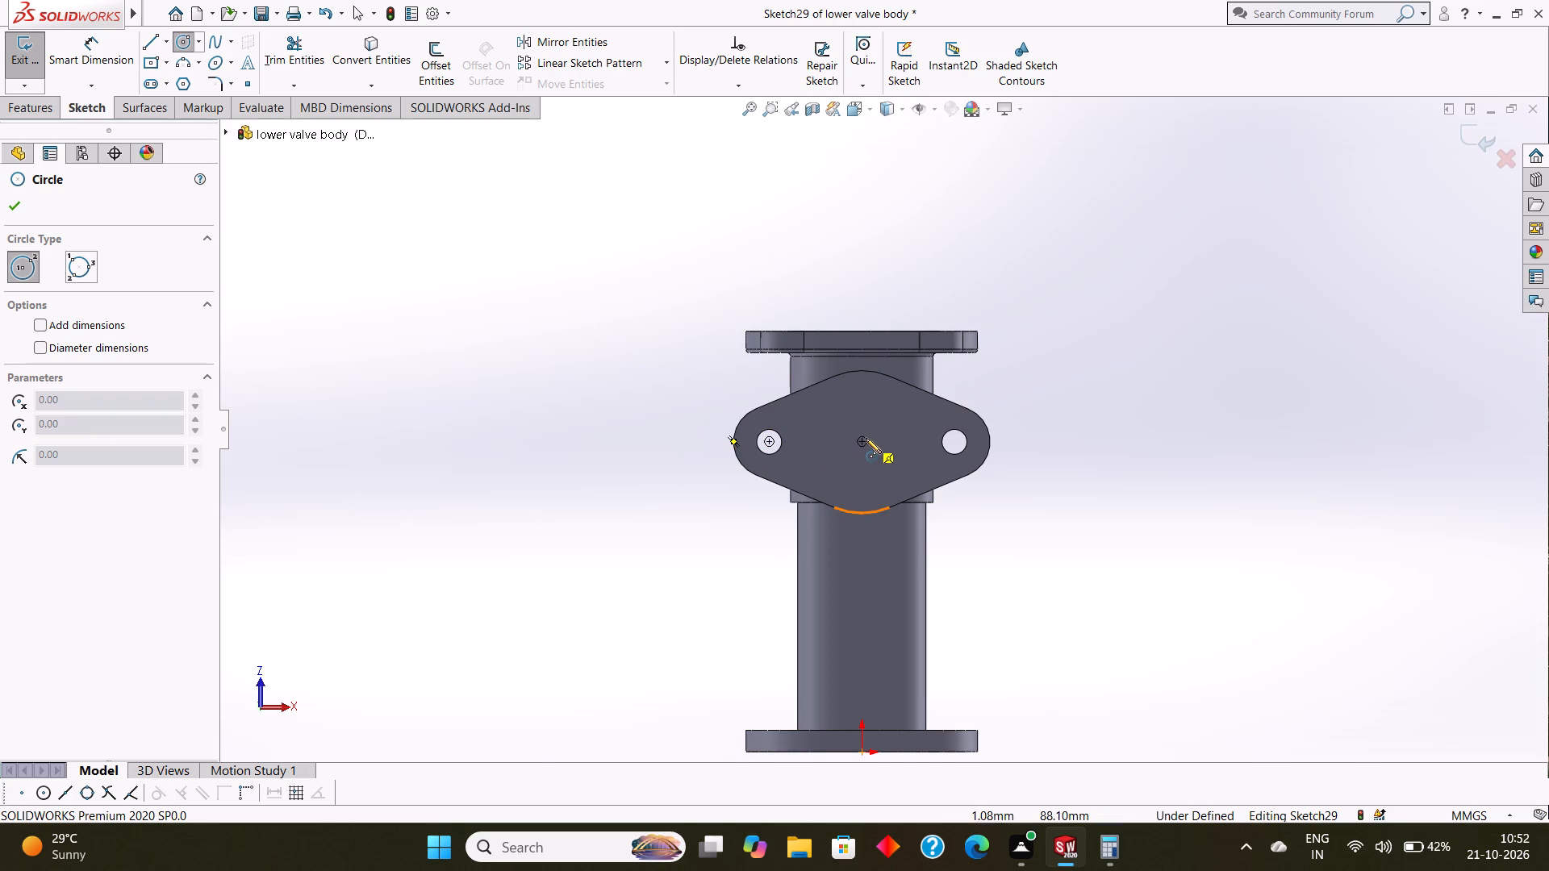
pyautogui.moveTo(864, 441); pyautogui.dragTo(890, 468)
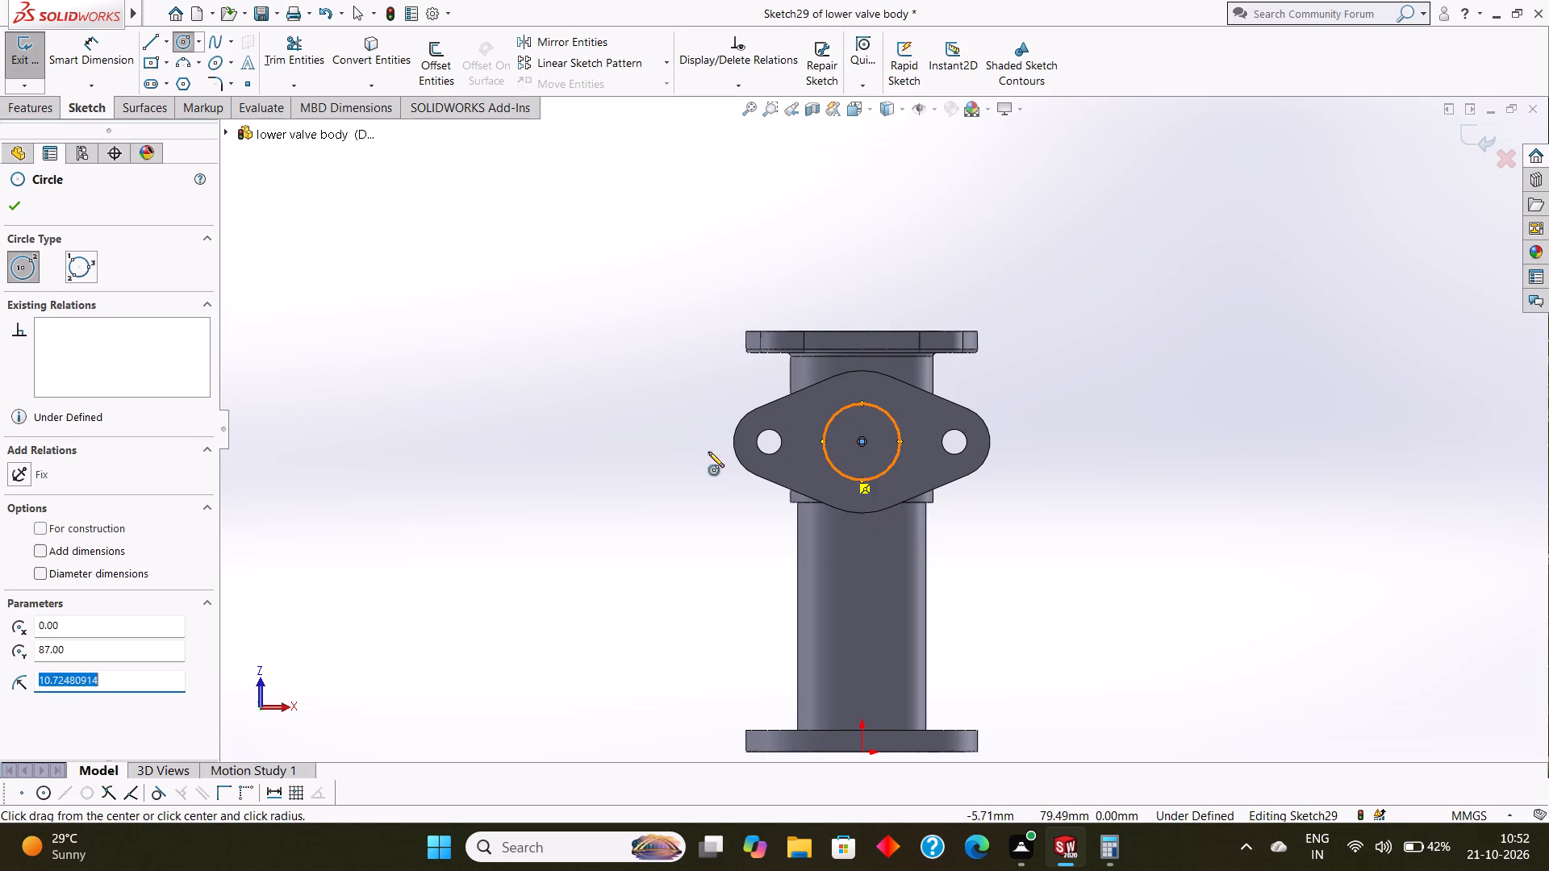
pyautogui.click(9, 201)
# Dimension the circle on the side flange with a diameter of 22 mm.
pyautogui.click(94, 56)
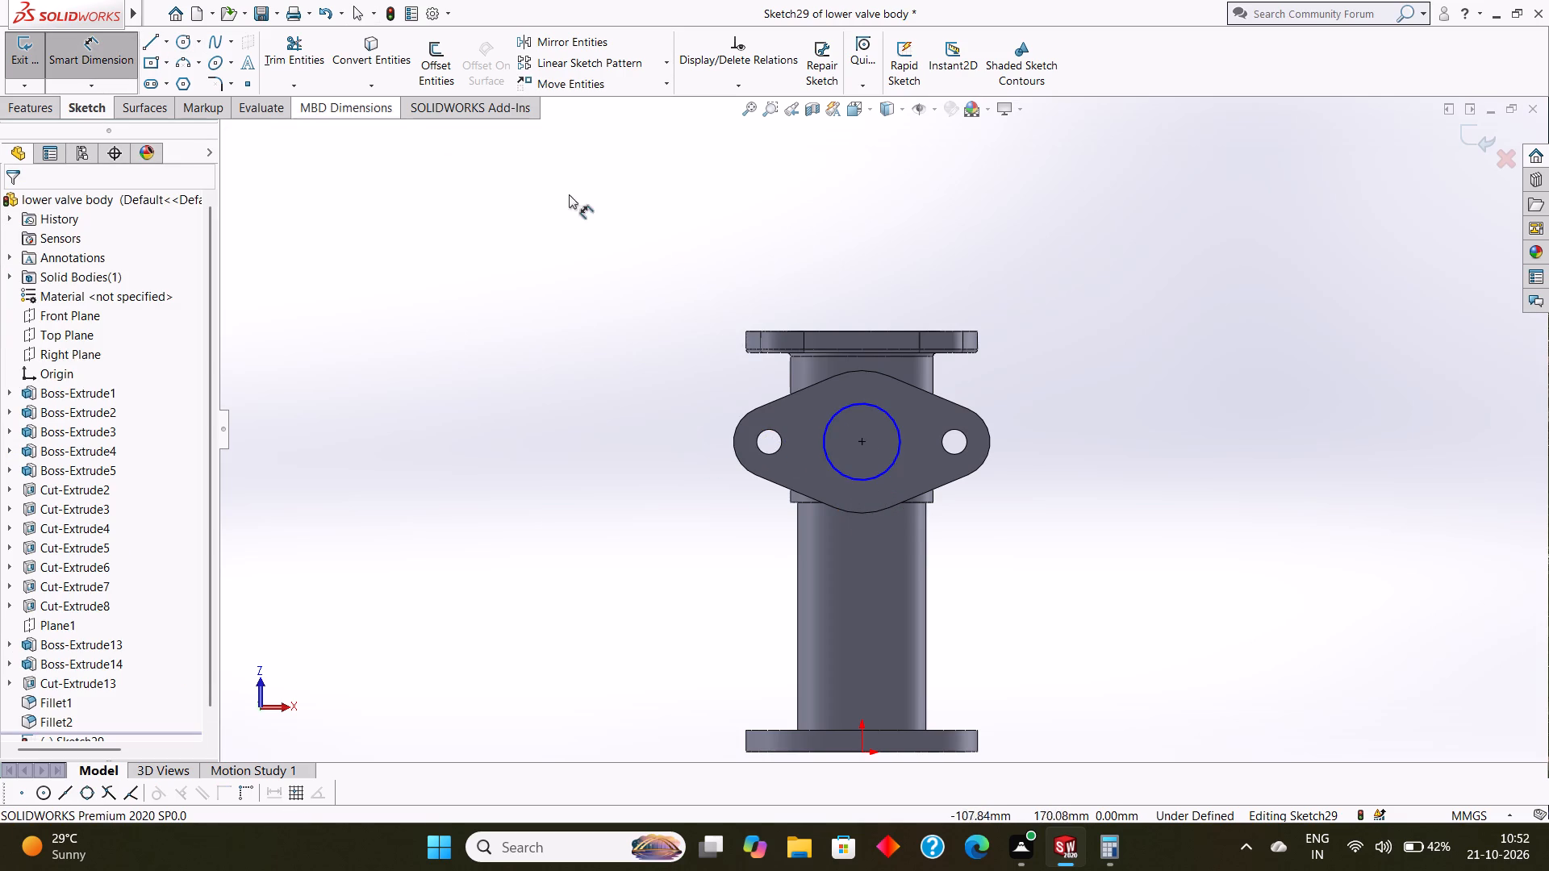
pyautogui.click(855, 406)
pyautogui.click(1064, 372)
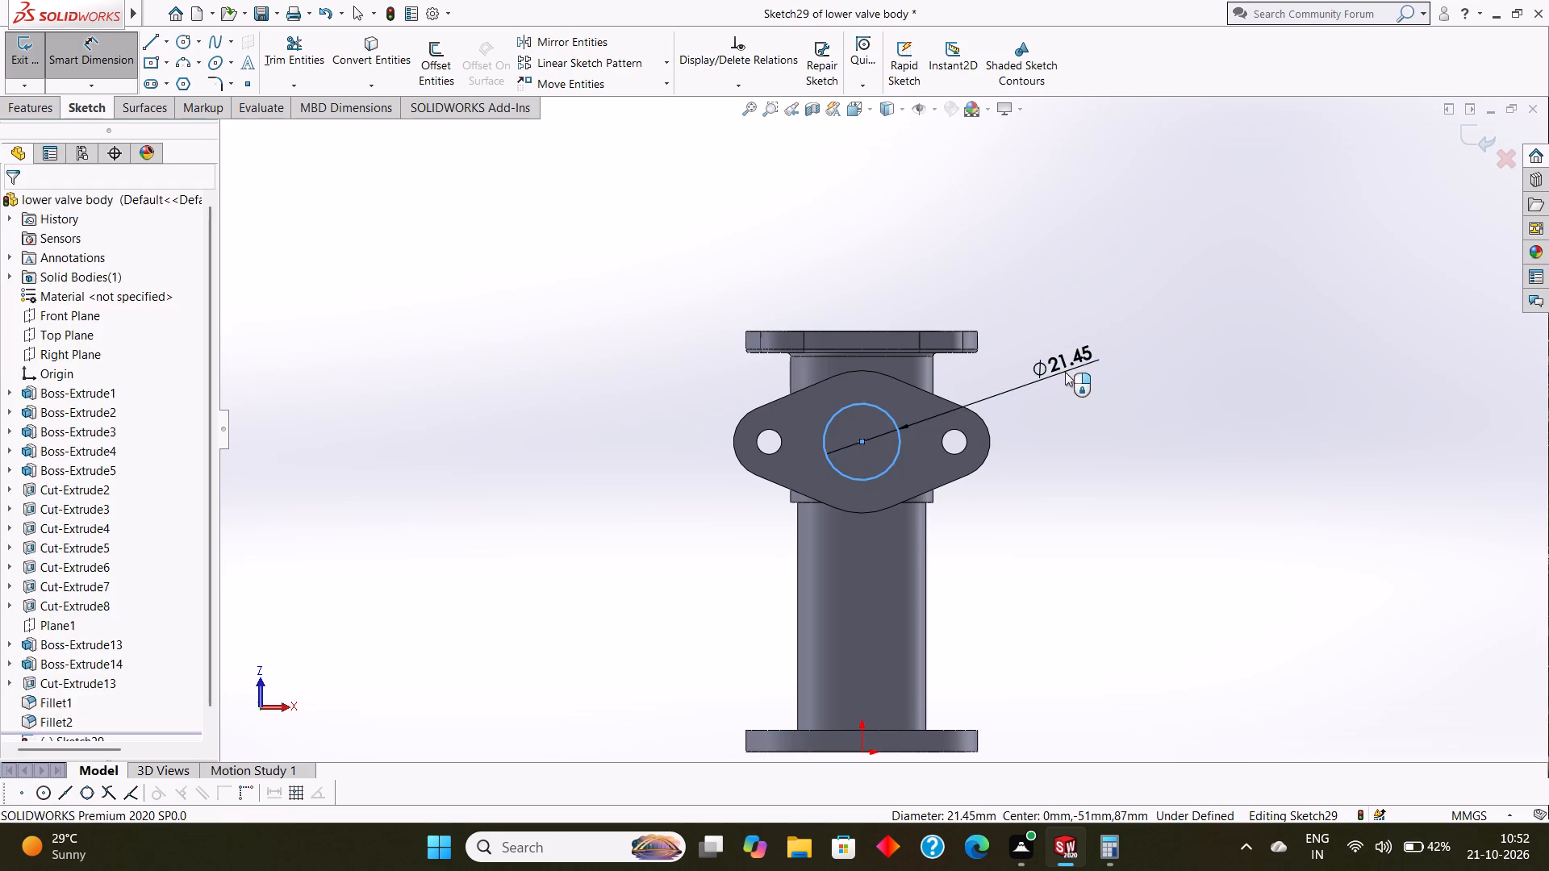
pyautogui.press('2')
pyautogui.press('2')
pyautogui.press('Return')
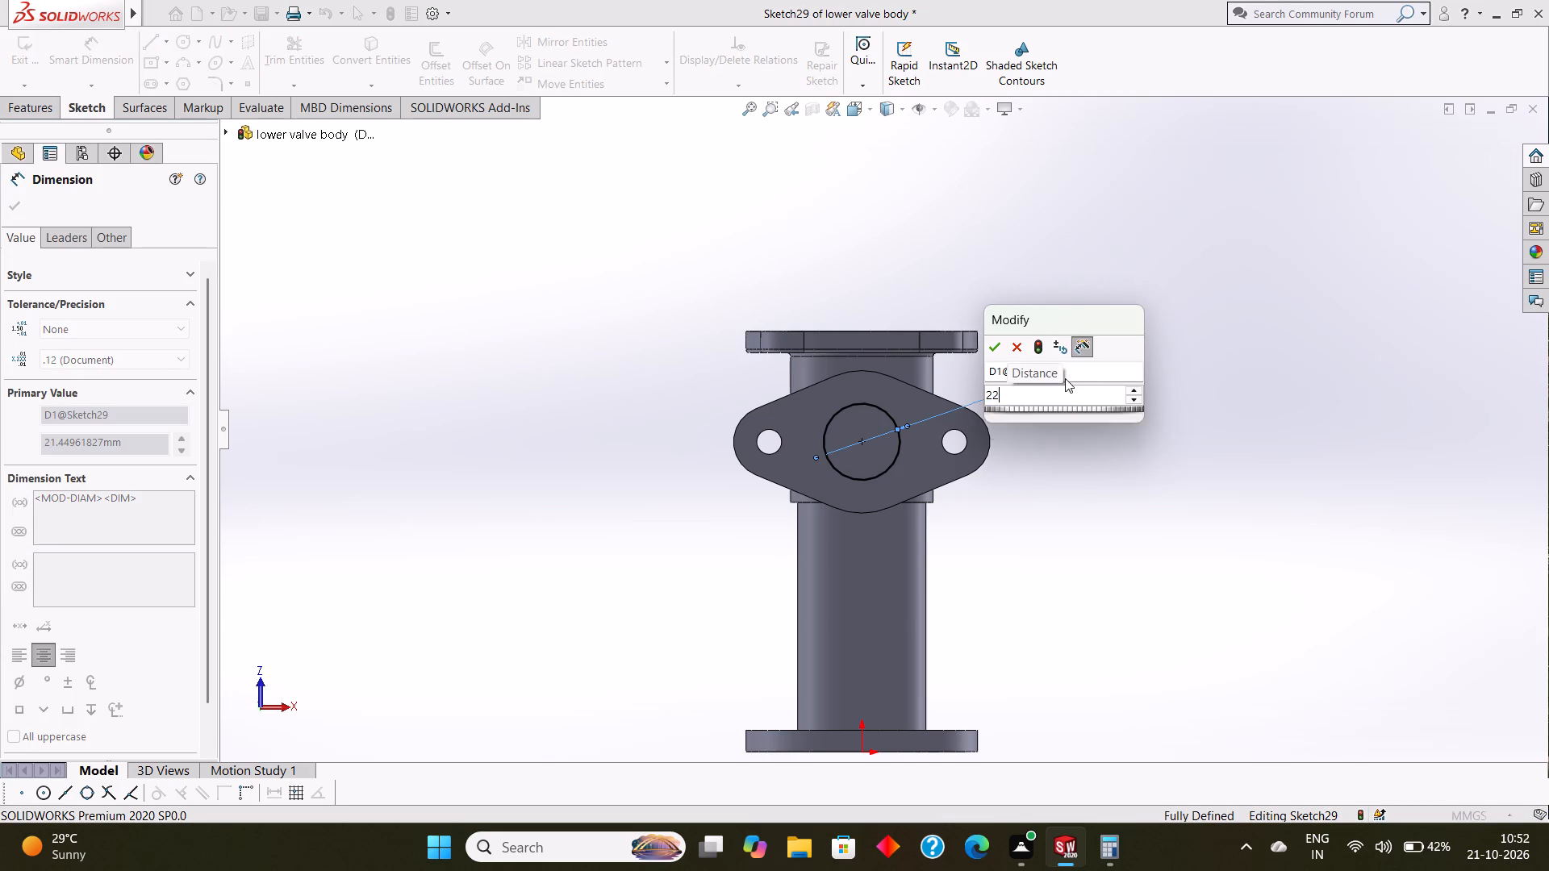
pyautogui.click(10, 209)
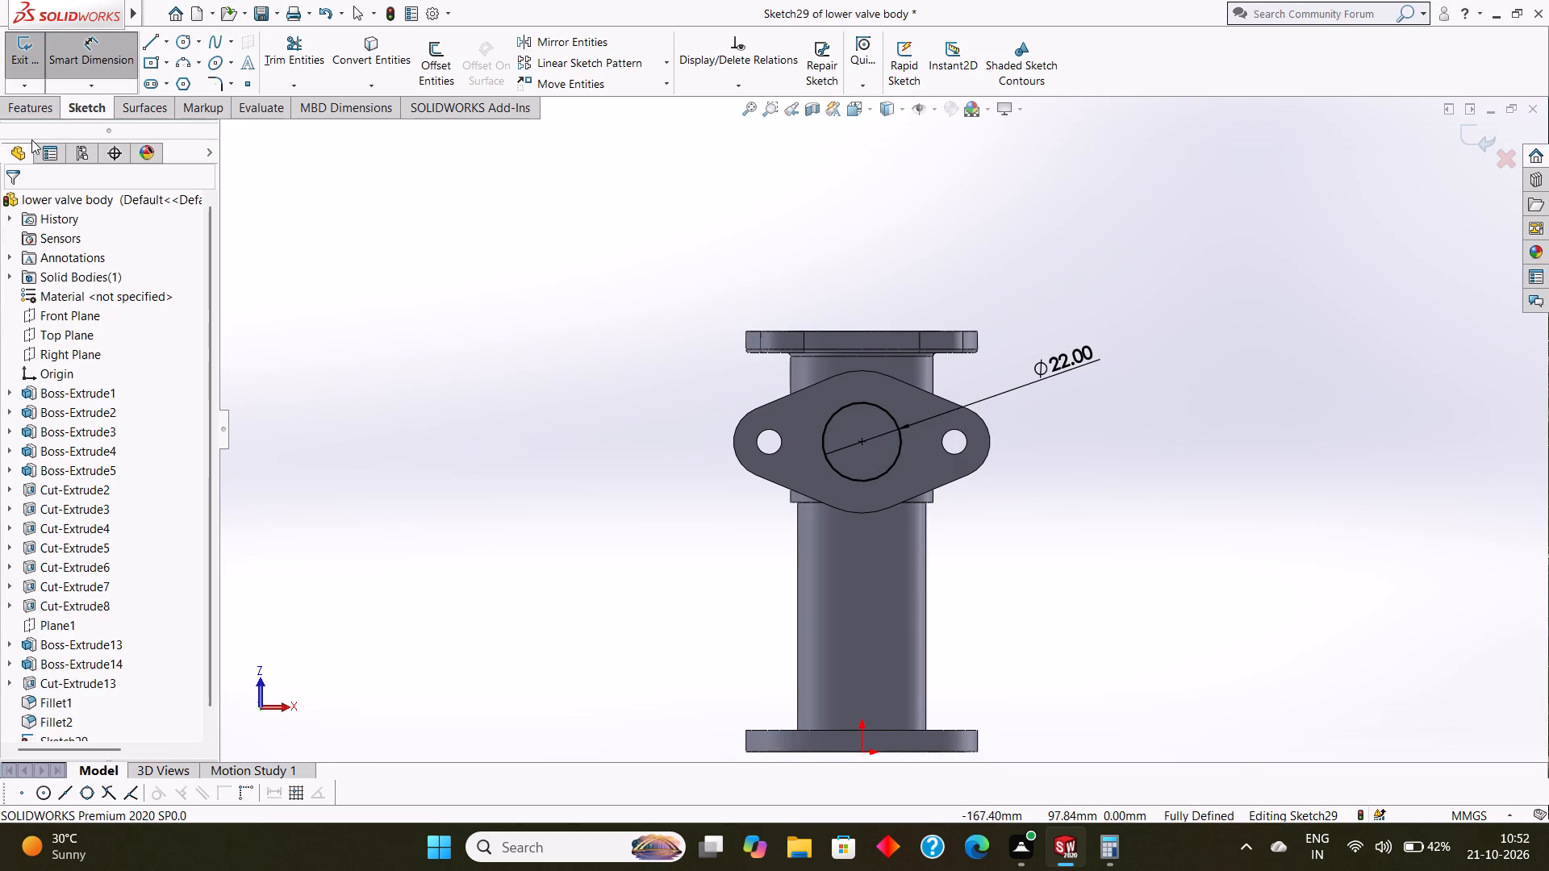
# Cut the 22 mm circle through the side branch into the main tube with a blind Extruded Cut 45 mm deep.
pyautogui.click(37, 97)
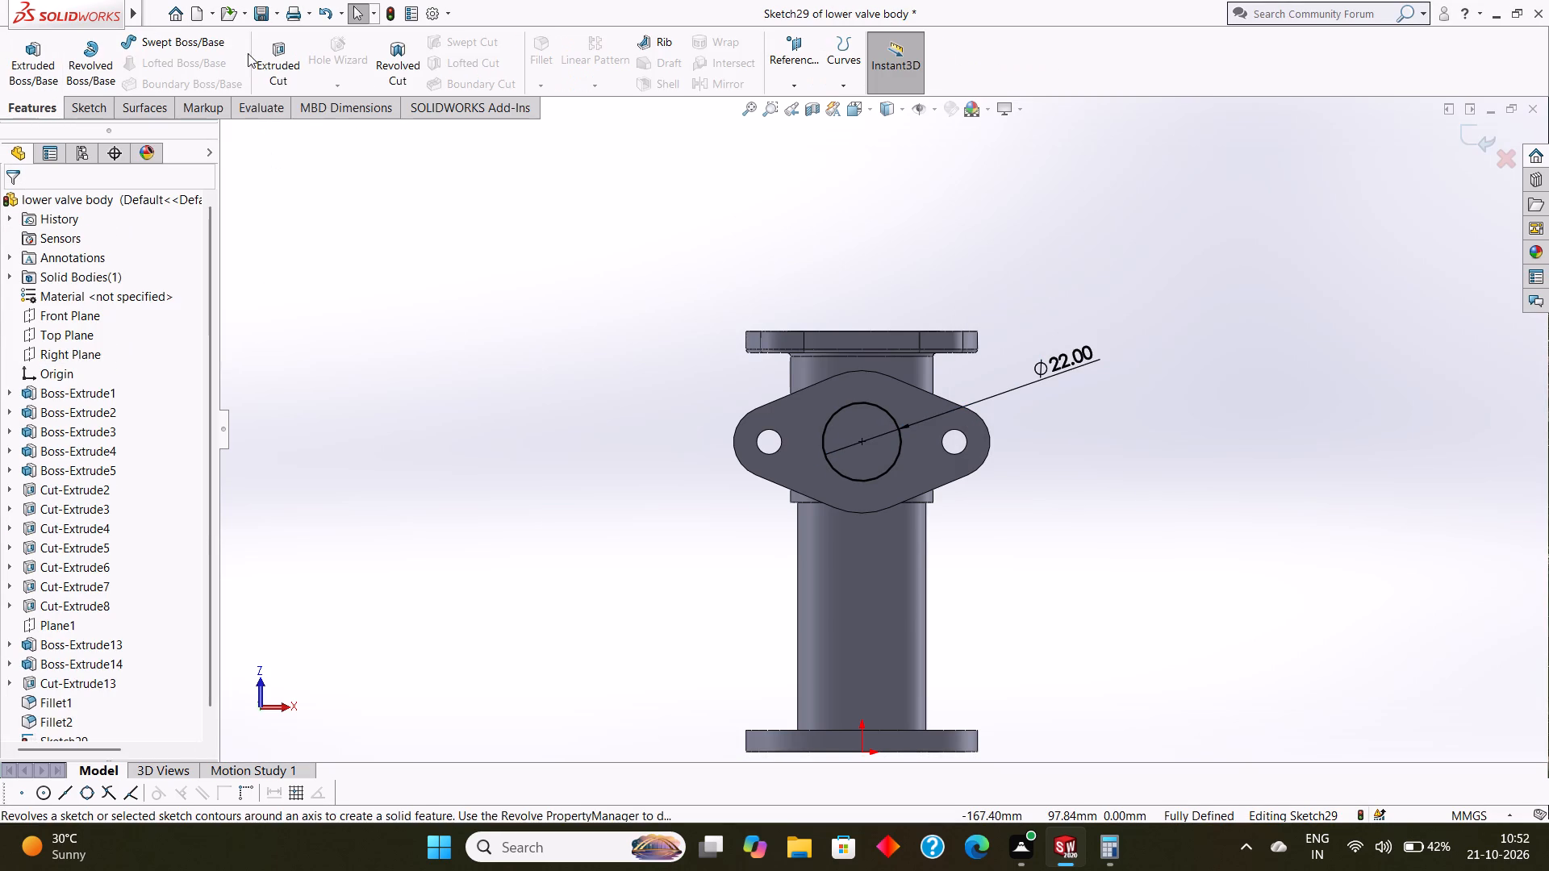
pyautogui.click(272, 56)
pyautogui.moveTo(491, 240); pyautogui.dragTo(567, 494, button='middle')
pyautogui.moveTo(596, 340); pyautogui.dragTo(592, 409, button='middle')
pyautogui.scroll(-1, 594, 385)
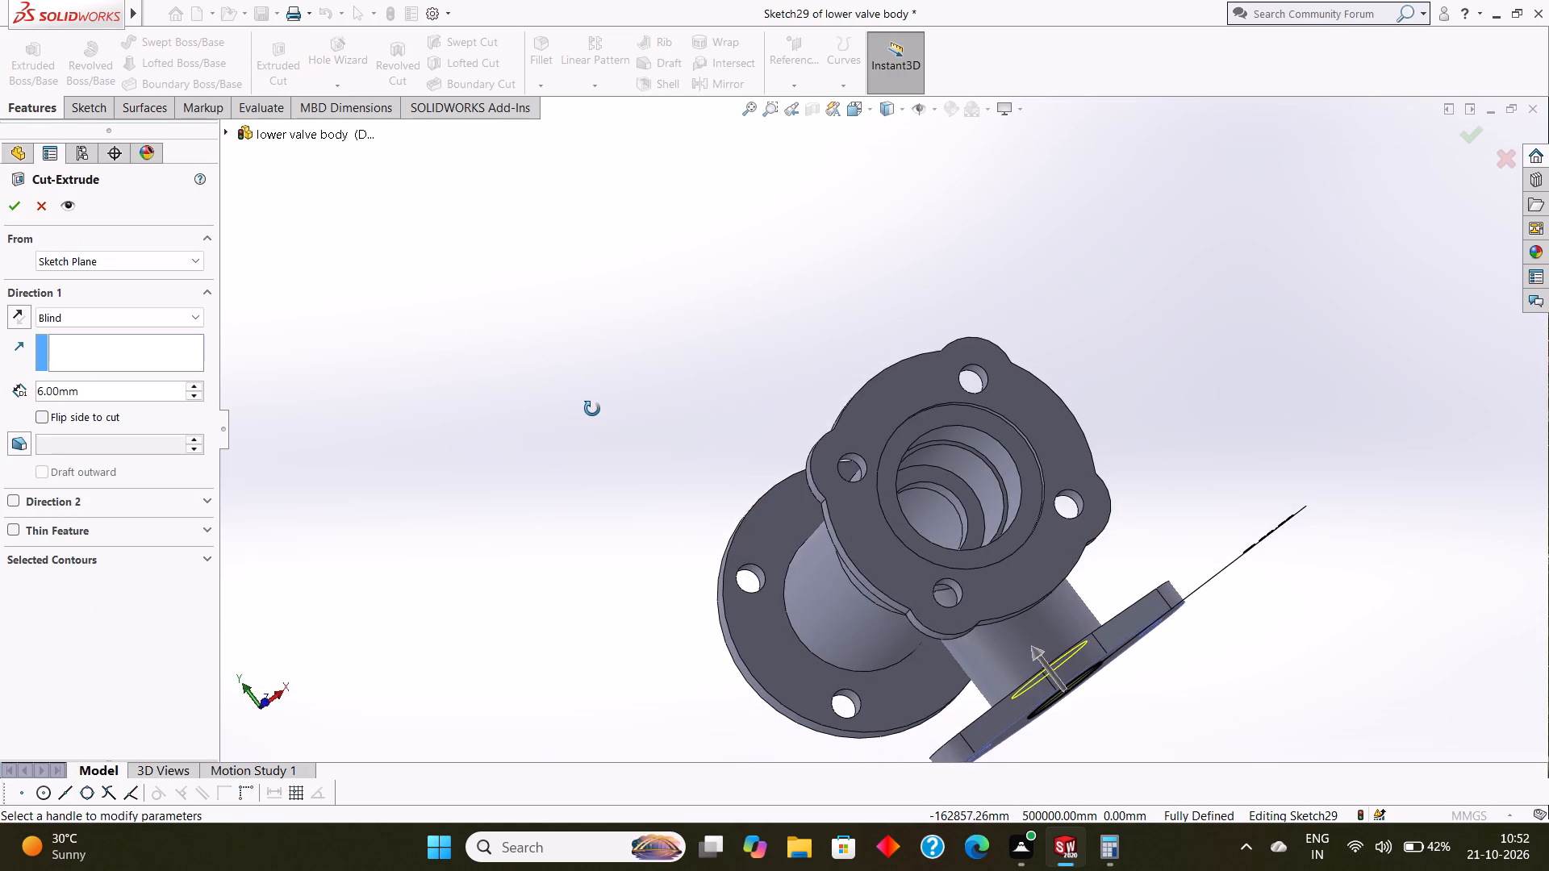
pyautogui.moveTo(592, 409); pyautogui.dragTo(592, 461, button='middle')
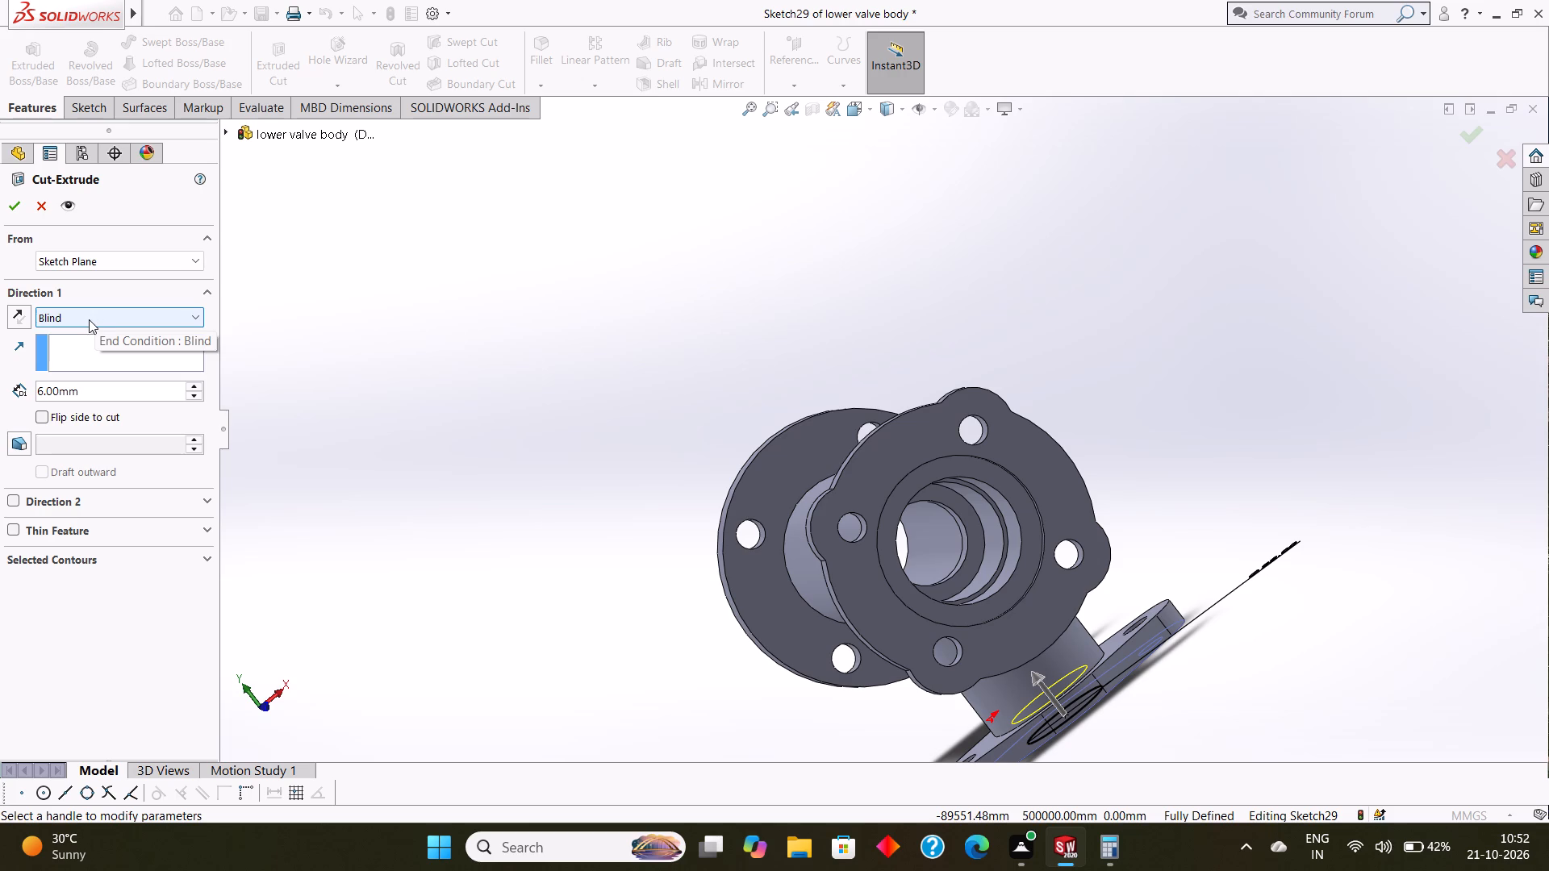
pyautogui.click(99, 387)
pyautogui.moveTo(105, 391); pyautogui.dragTo(27, 394)
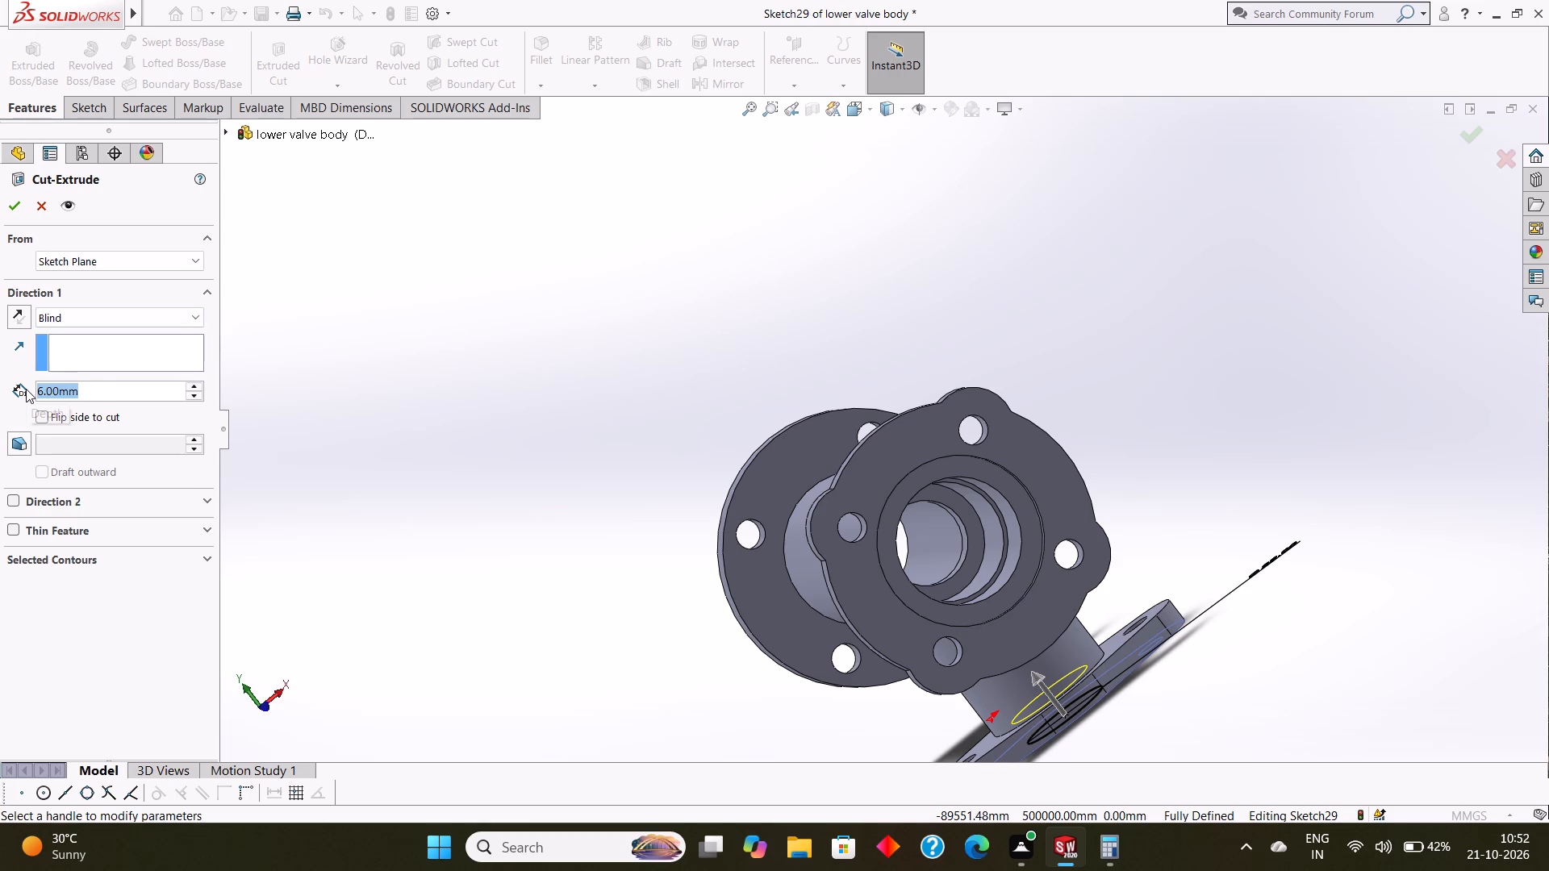
pyautogui.write('45')
pyautogui.press('Return')
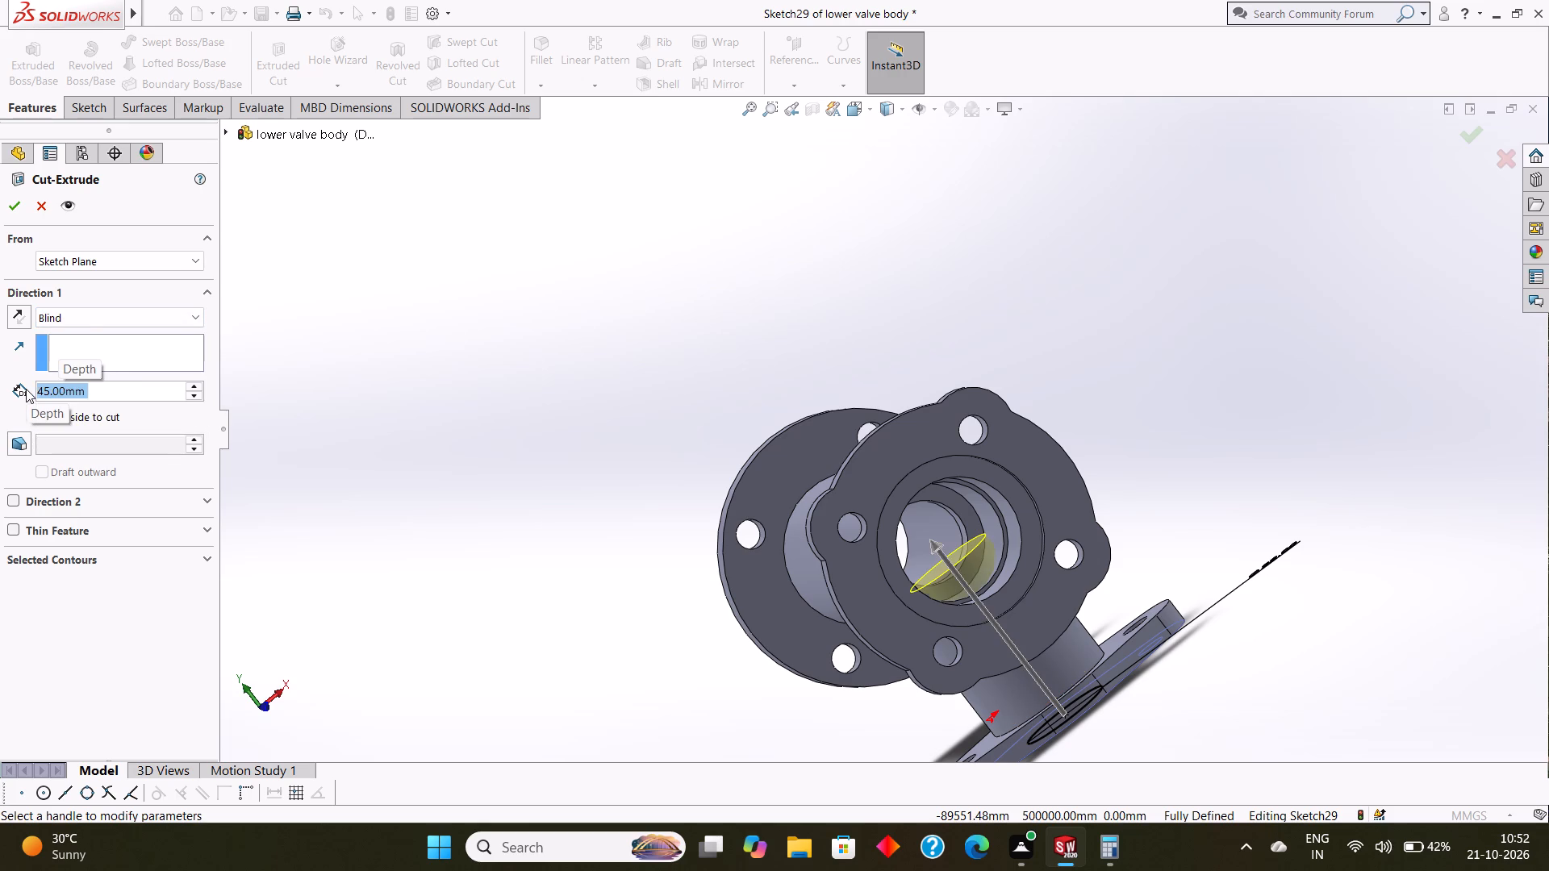
pyautogui.click(9, 207)
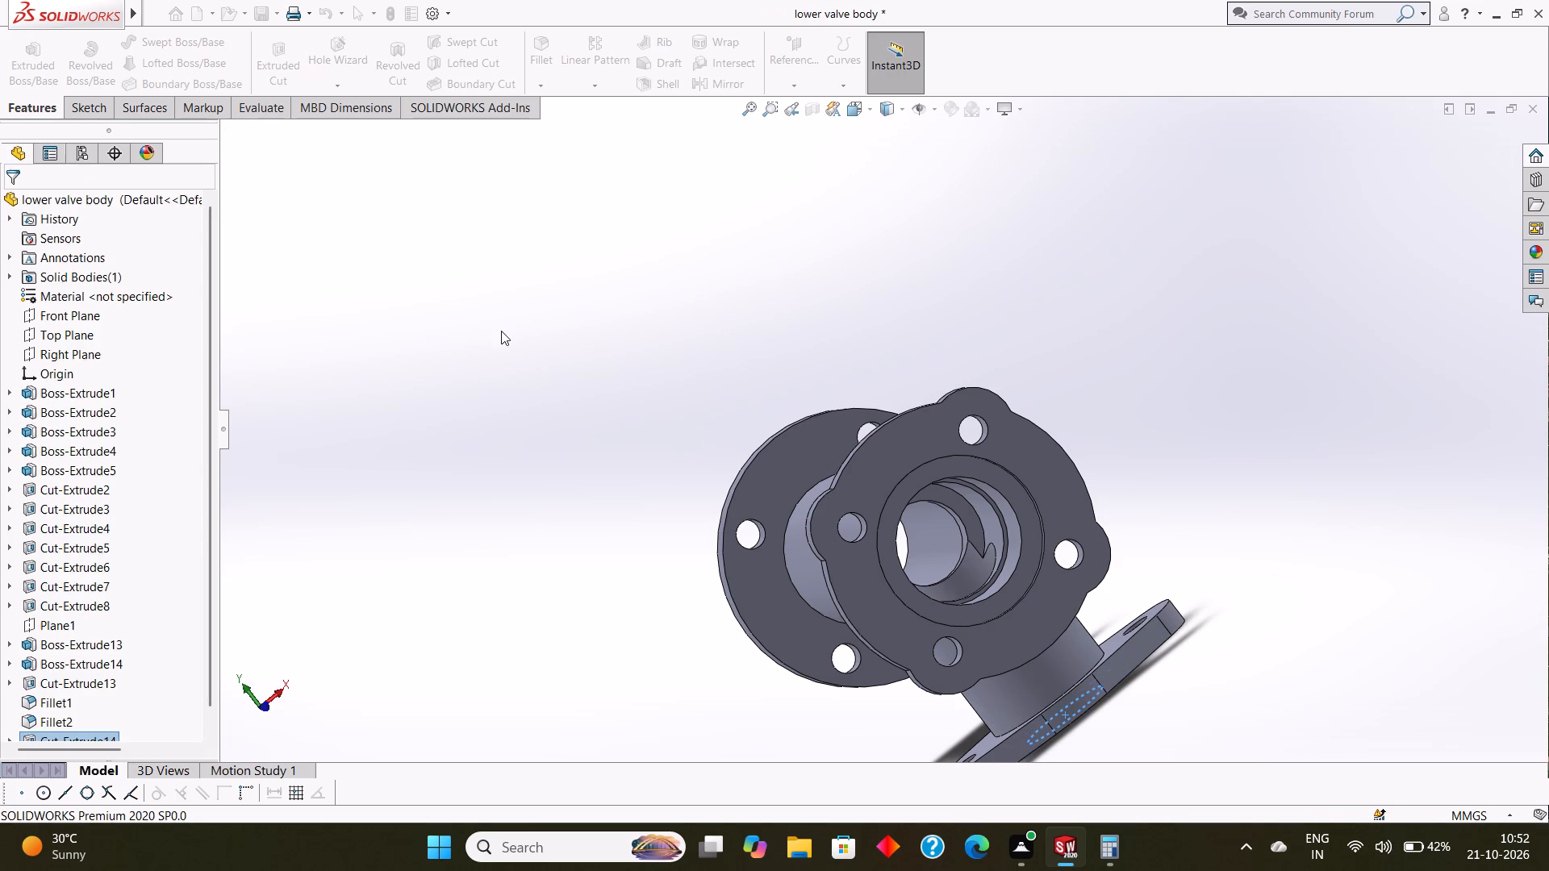
pyautogui.click(501, 331)
# Examine the side branch's bore and where it opens into the main tube.
pyautogui.moveTo(551, 366); pyautogui.dragTo(508, 210, button='middle')
pyautogui.moveTo(525, 323); pyautogui.dragTo(514, 217, button='middle')
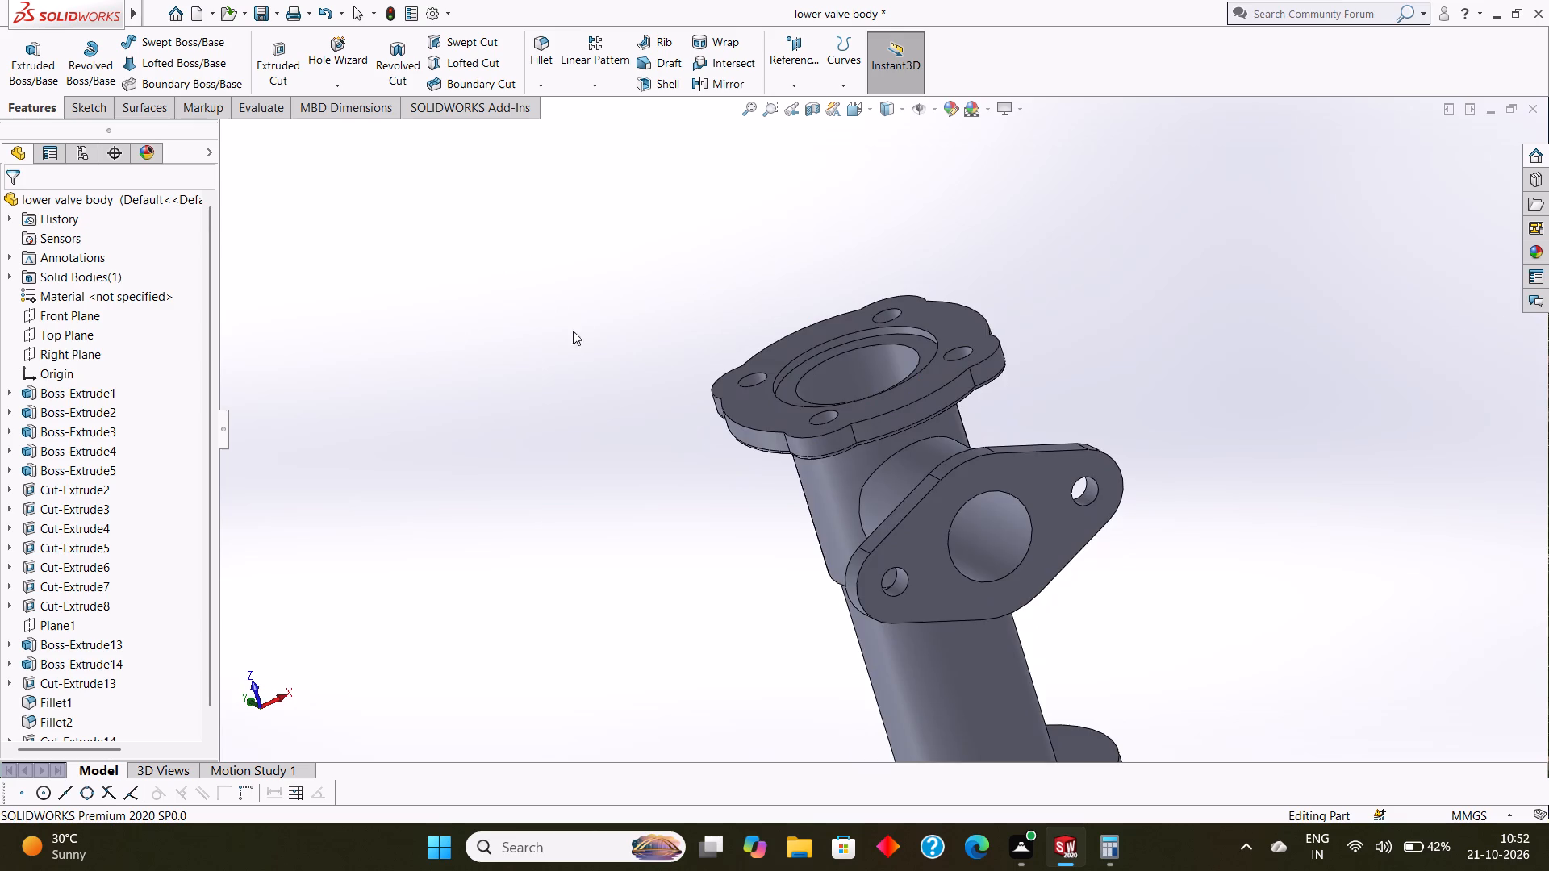
pyautogui.moveTo(575, 342); pyautogui.dragTo(544, 277, button='middle')
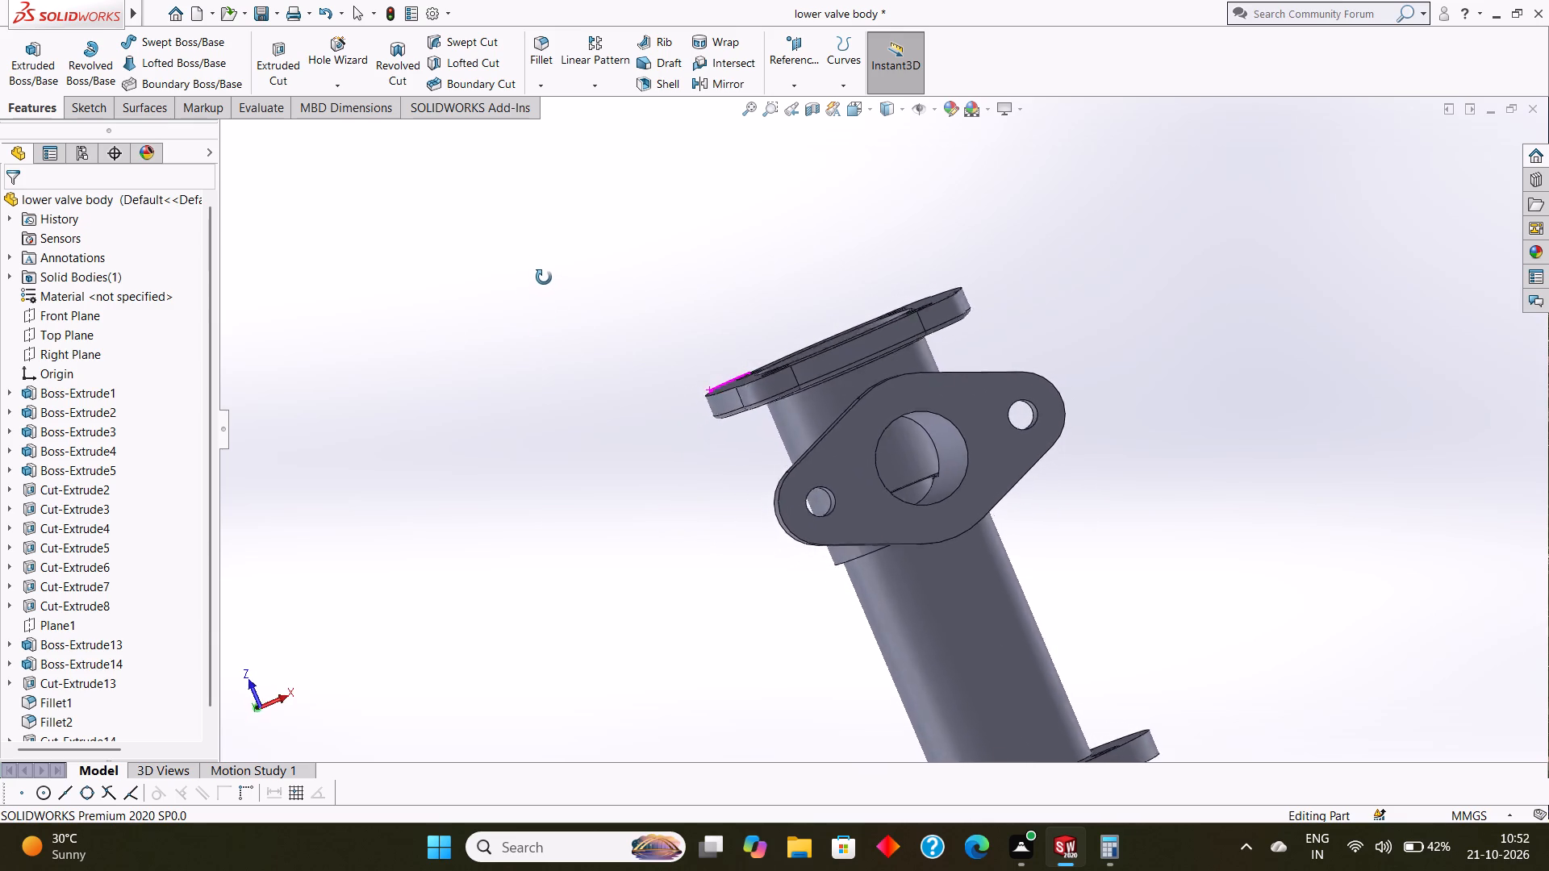
pyautogui.moveTo(544, 277); pyautogui.dragTo(537, 310, button='middle')
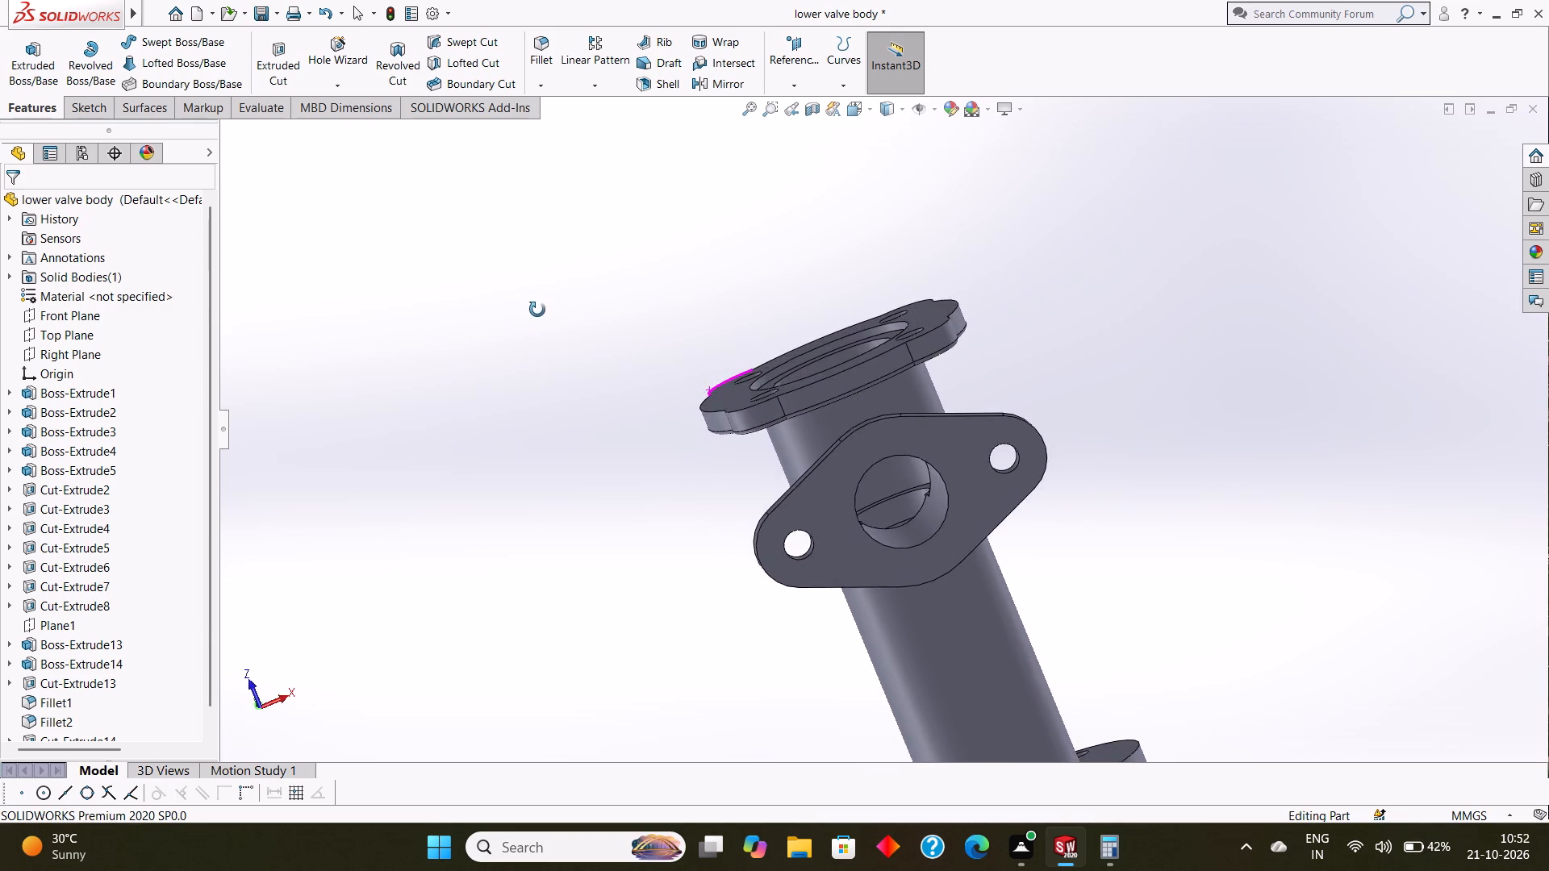
pyautogui.moveTo(537, 310); pyautogui.dragTo(654, 306, button='middle')
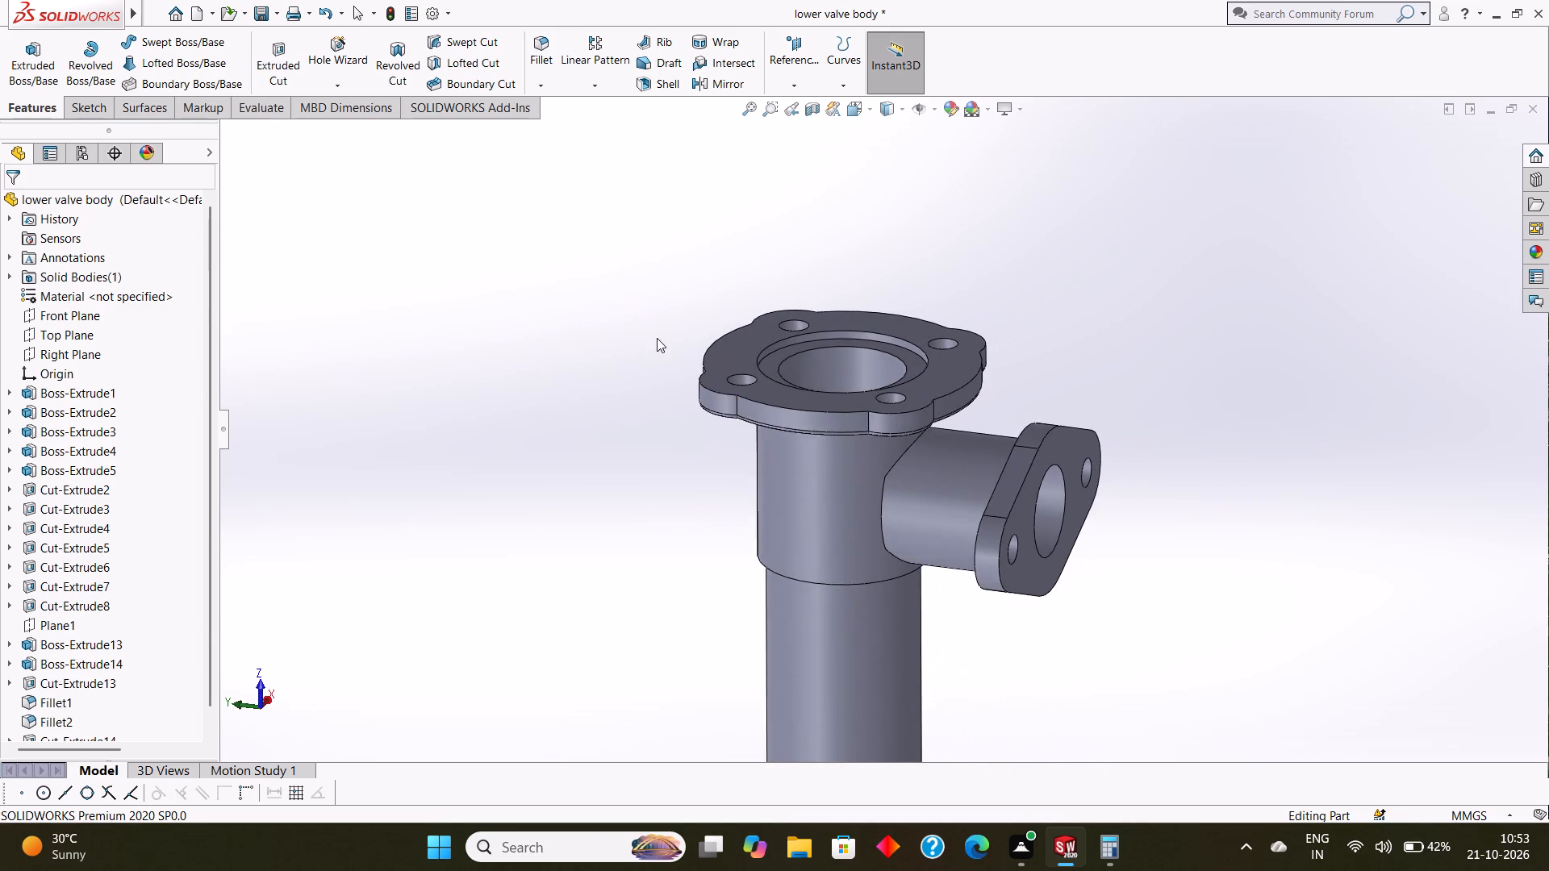
pyautogui.scroll(3, 657, 338)
pyautogui.moveTo(692, 407); pyautogui.dragTo(748, 373, button='middle')
pyautogui.scroll(2, 747, 373)
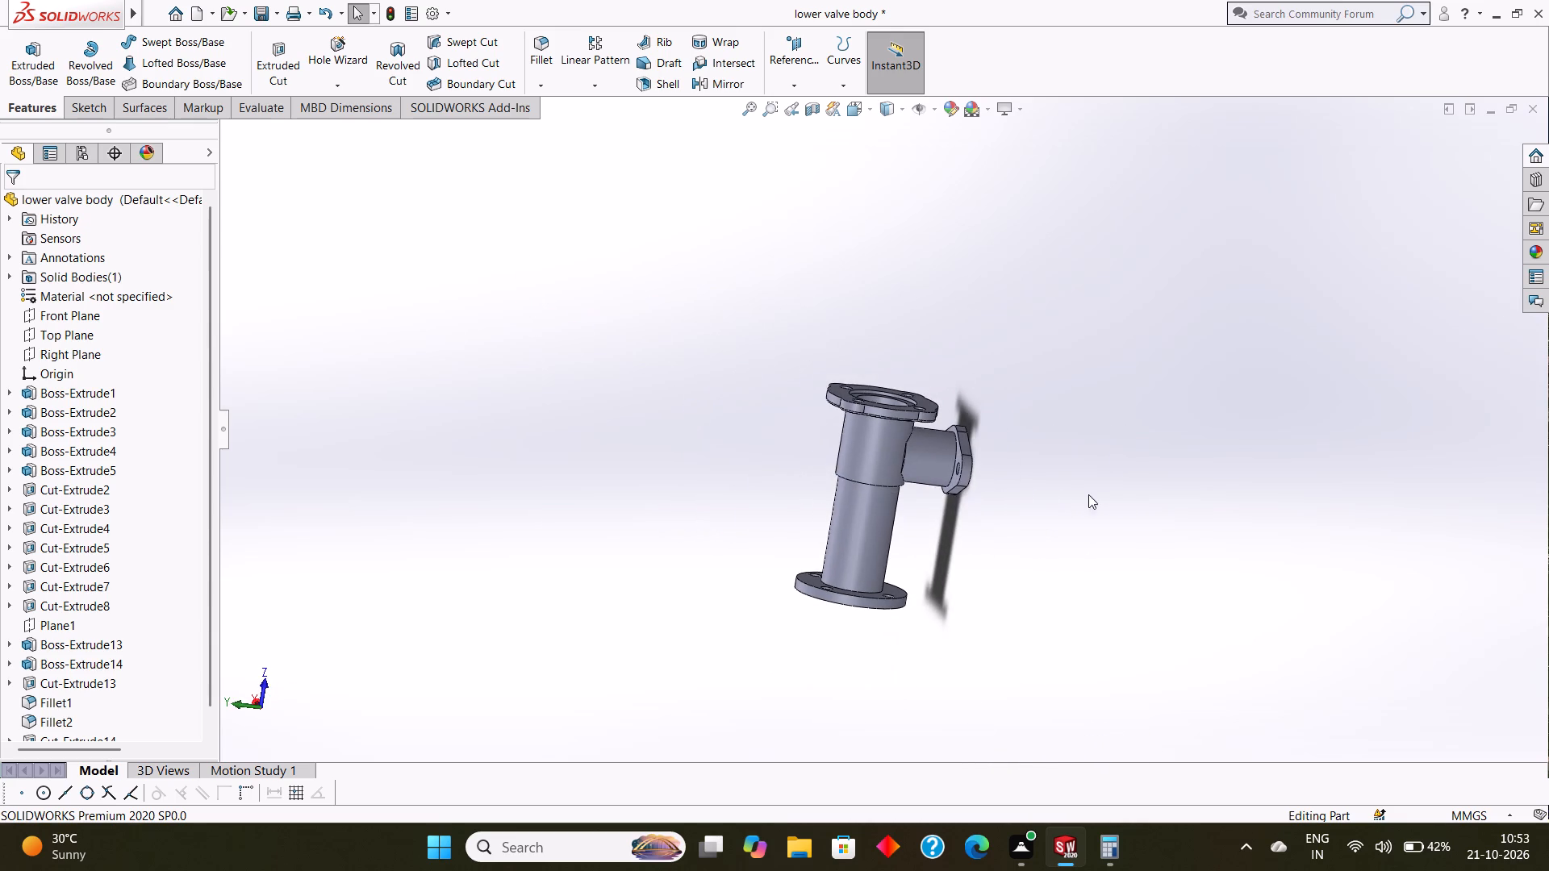
# Inspect the junction between the side branch and the main tube up close, including the narrow flat face there.
pyautogui.scroll(-3, 1032, 499)
pyautogui.scroll(-7, 784, 419)
pyautogui.moveTo(831, 428); pyautogui.dragTo(863, 432, button='middle')
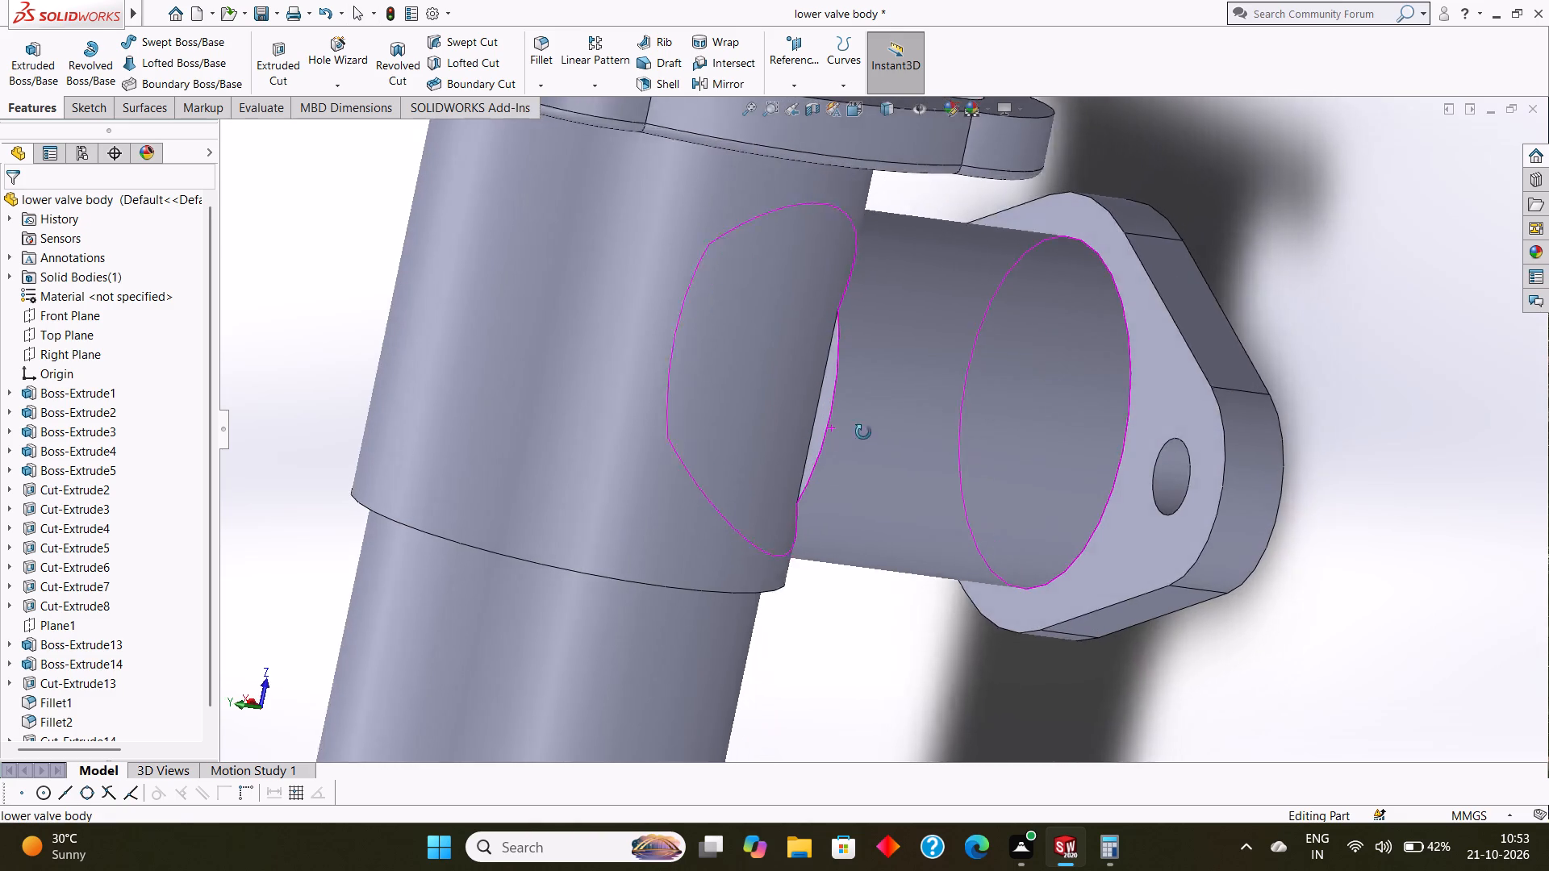
pyautogui.moveTo(863, 432); pyautogui.dragTo(891, 429, button='middle')
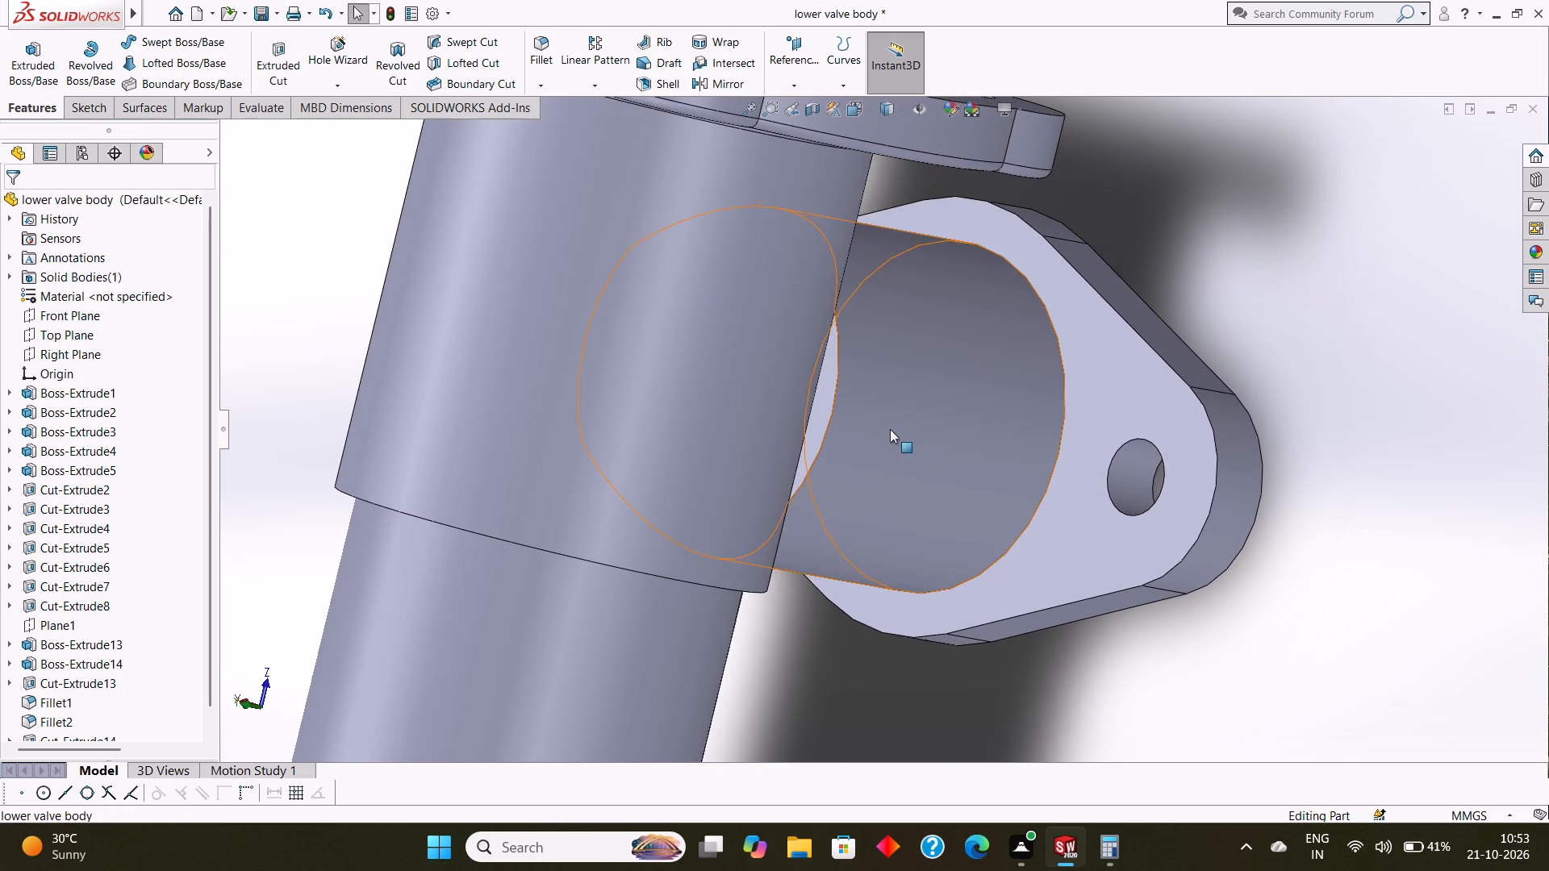
pyautogui.moveTo(888, 429); pyautogui.dragTo(903, 435, button='middle')
pyautogui.click(839, 383)
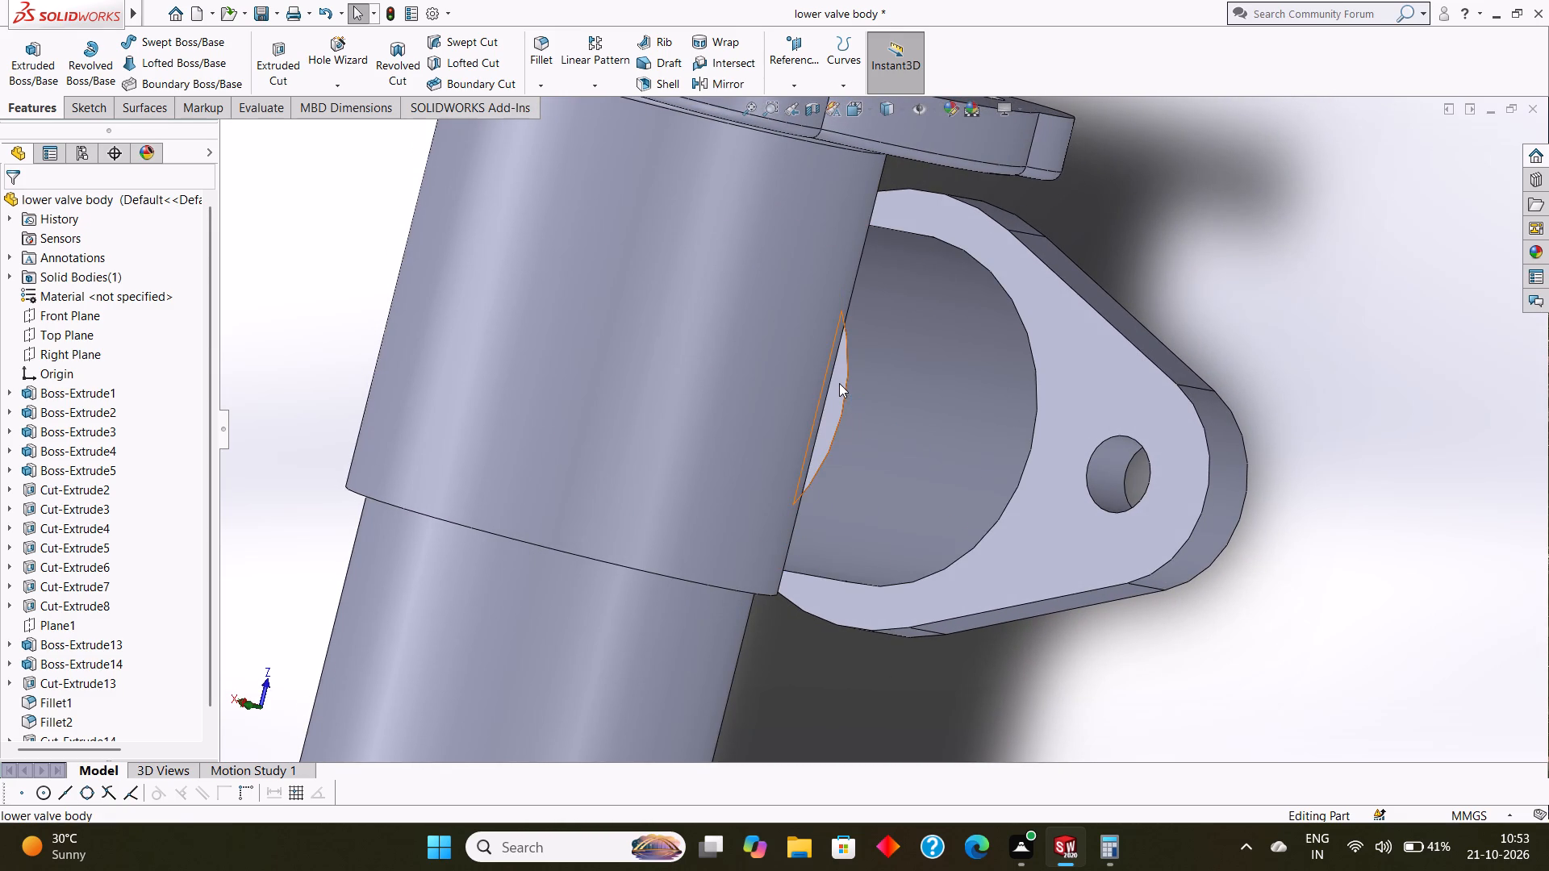
pyautogui.scroll(-13, 839, 383)
pyautogui.scroll(4, 854, 399)
pyautogui.moveTo(855, 403); pyautogui.dragTo(853, 403, button='middle')
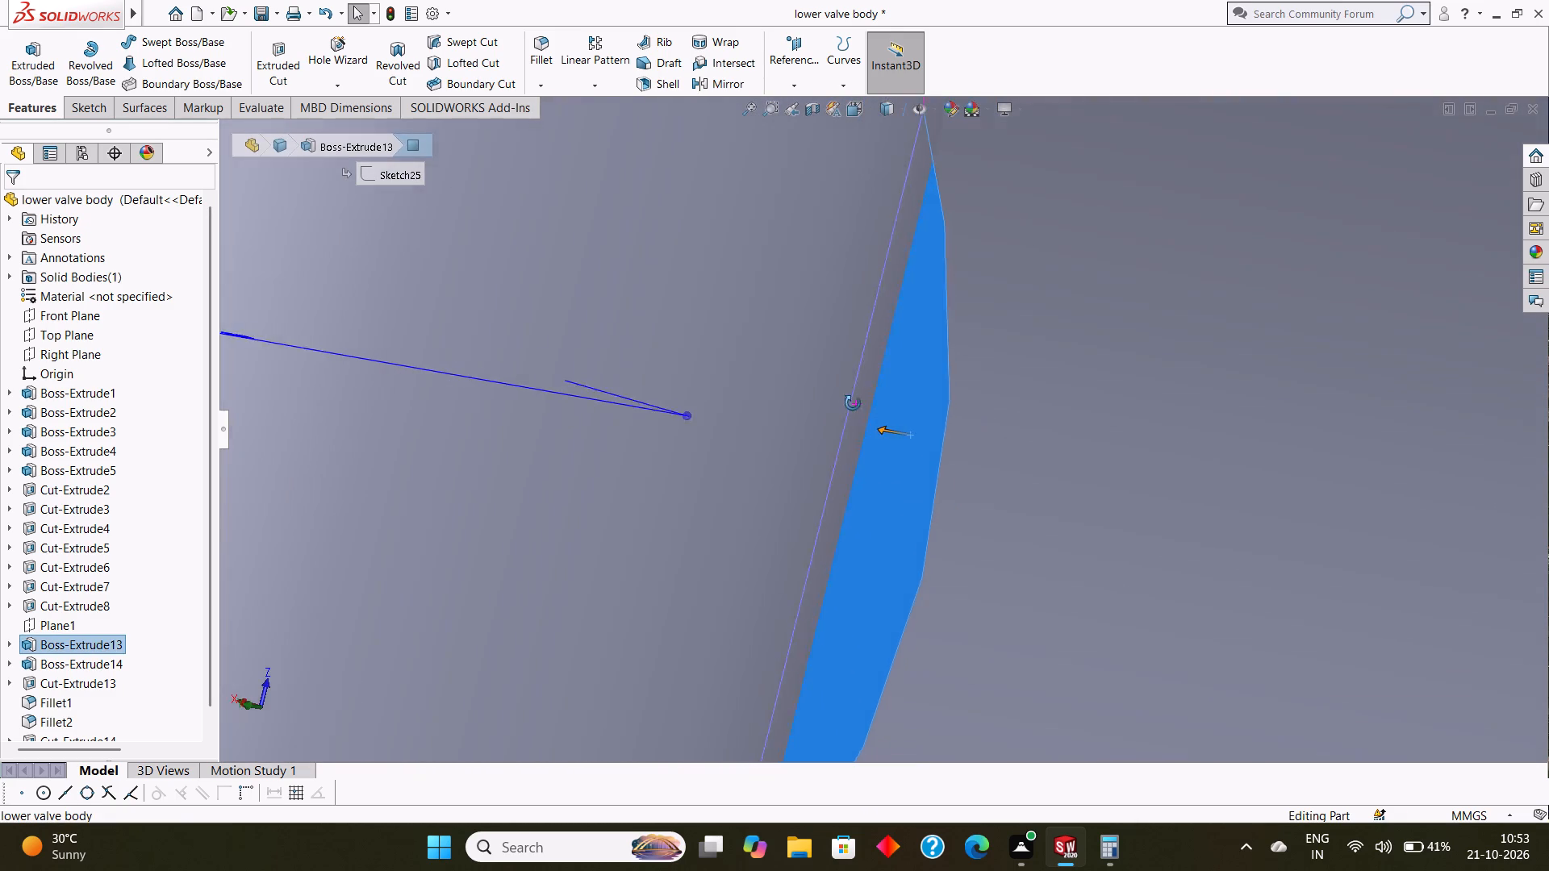
pyautogui.moveTo(853, 403); pyautogui.dragTo(820, 401, button='middle')
pyautogui.scroll(3, 820, 401)
pyautogui.moveTo(926, 407); pyautogui.dragTo(877, 398, button='middle')
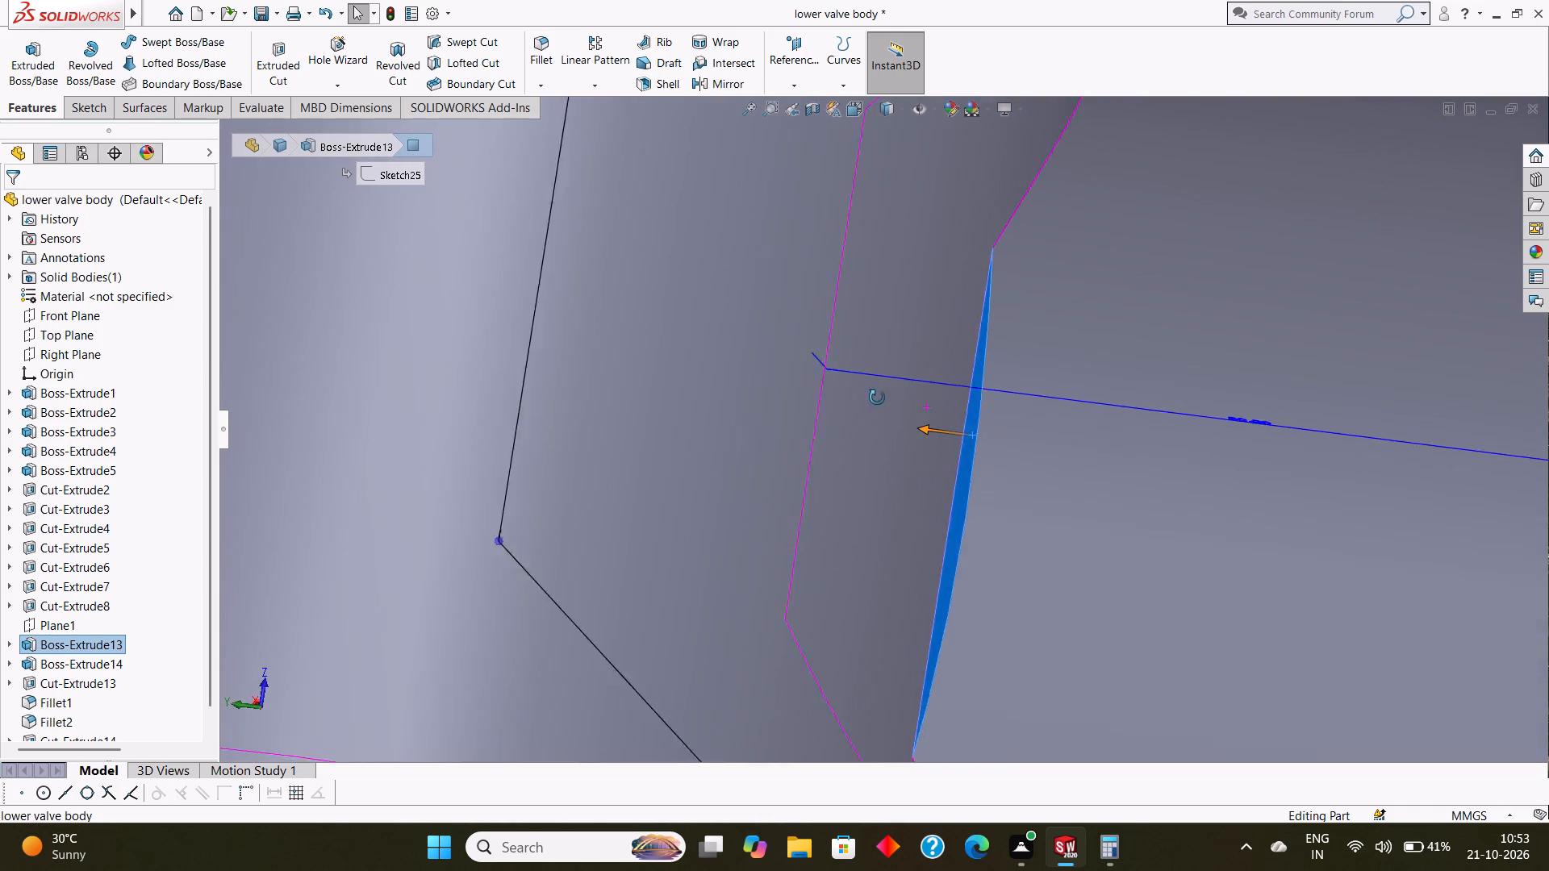
pyautogui.moveTo(877, 398); pyautogui.dragTo(720, 343, button='middle')
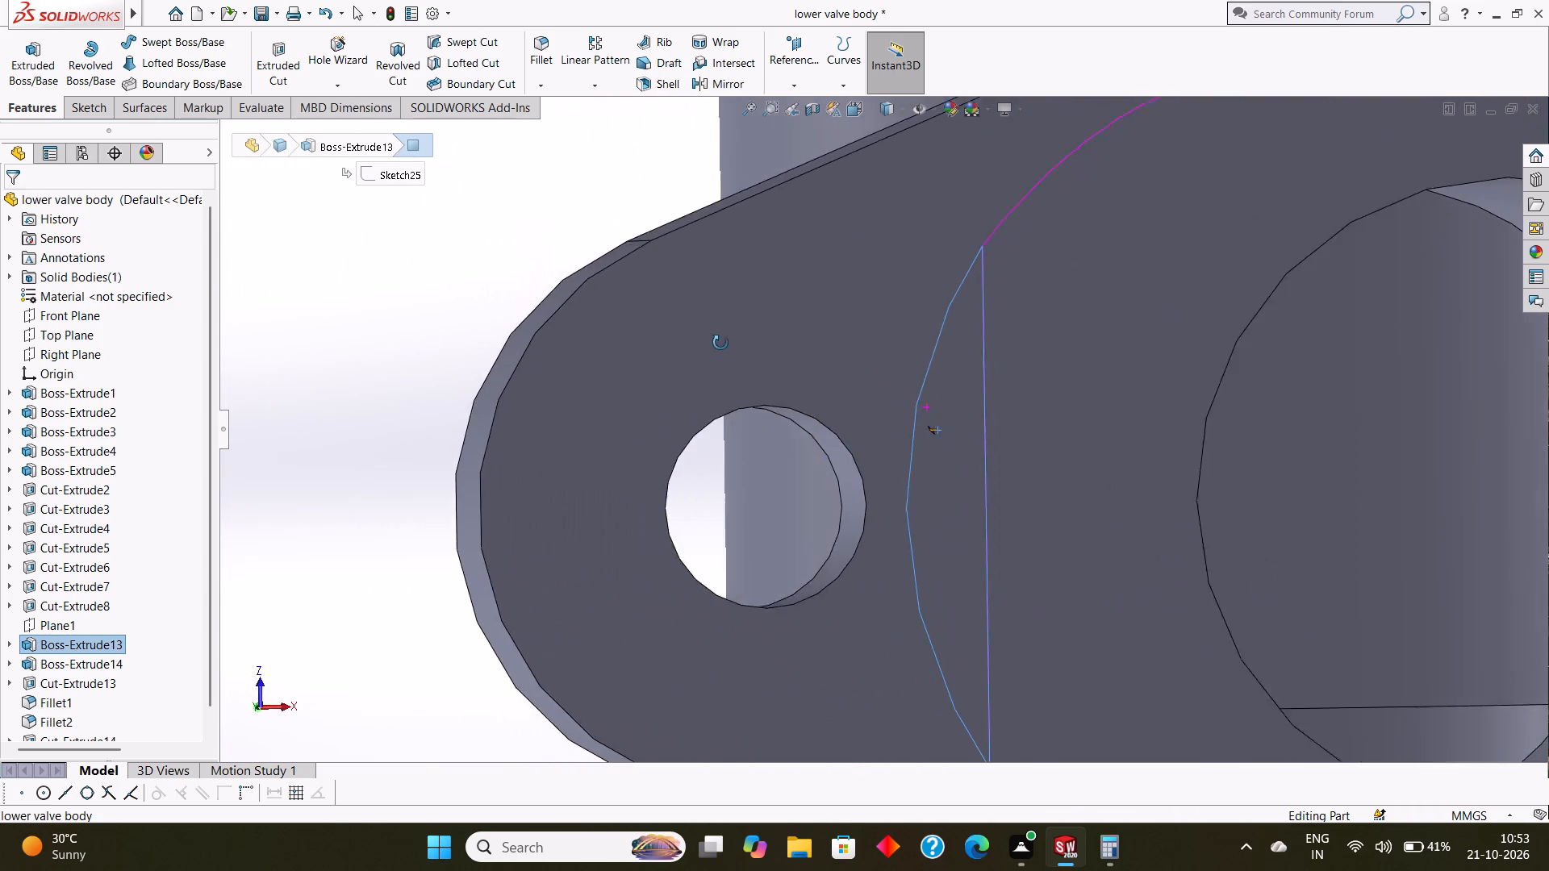
# Examine the side flange, its branch junction and the whole valve body from several angles.
pyautogui.moveTo(720, 343); pyautogui.dragTo(734, 335, button='middle')
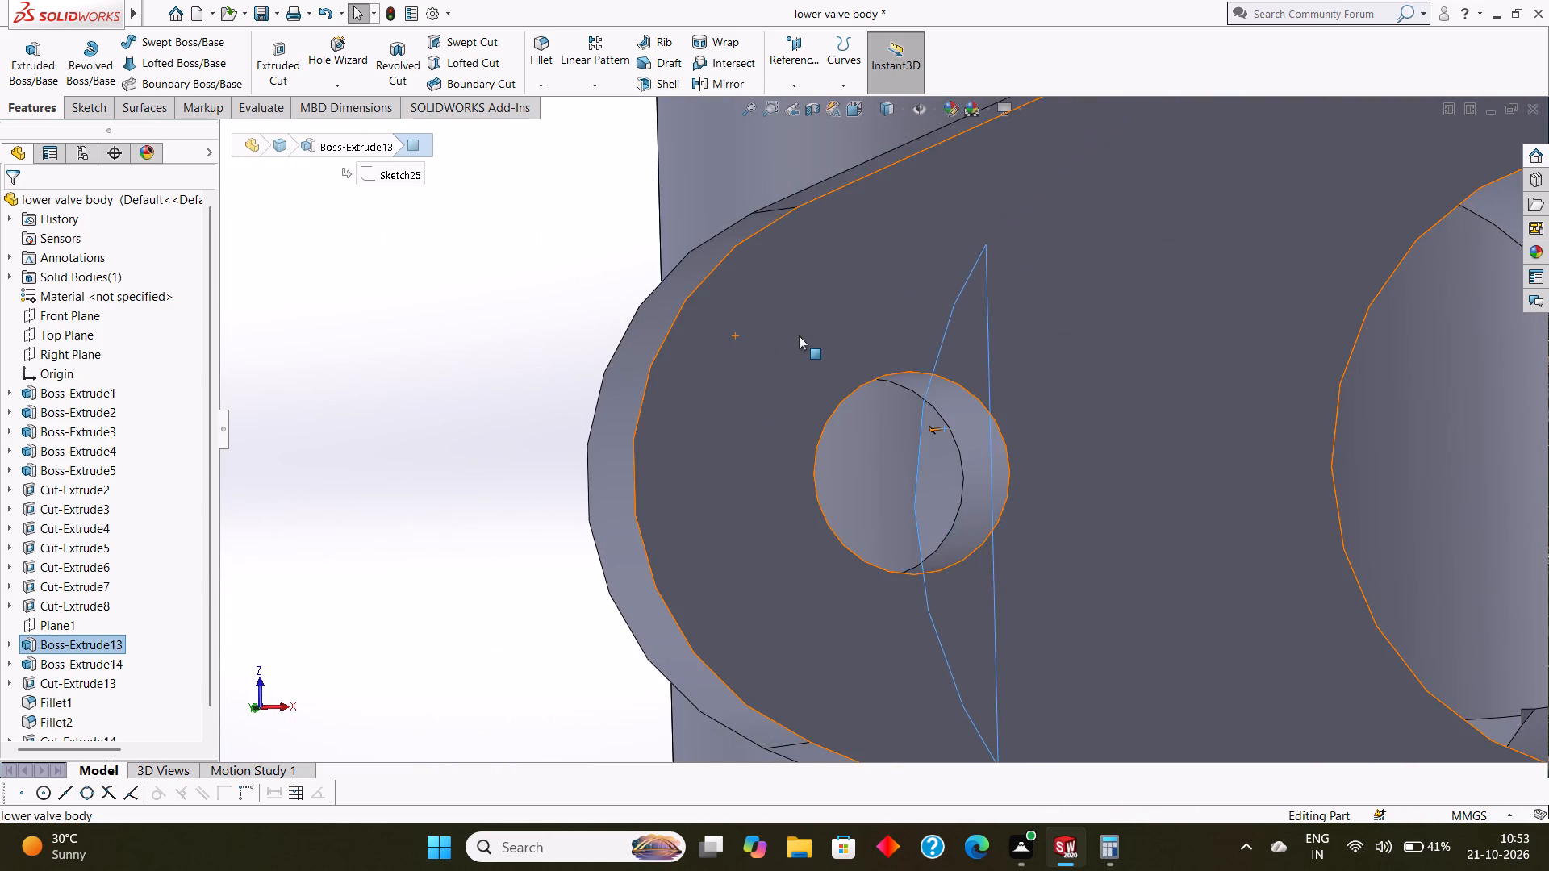
pyautogui.scroll(1, 825, 335)
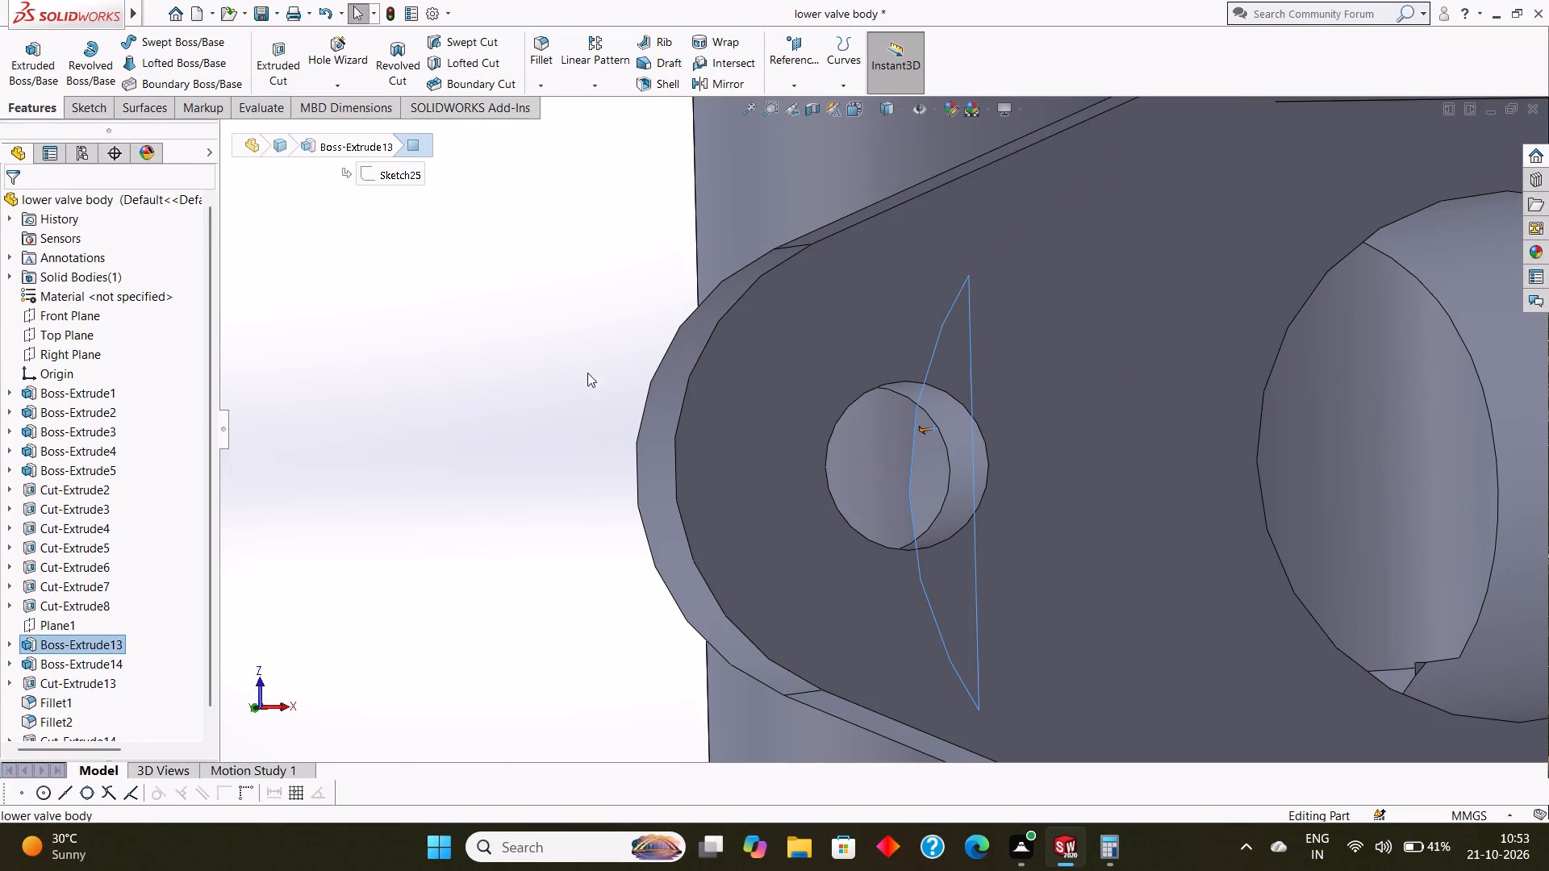
pyautogui.scroll(8, 1276, 360)
pyautogui.click(1273, 573)
pyautogui.moveTo(1271, 569); pyautogui.dragTo(1410, 471, button='middle')
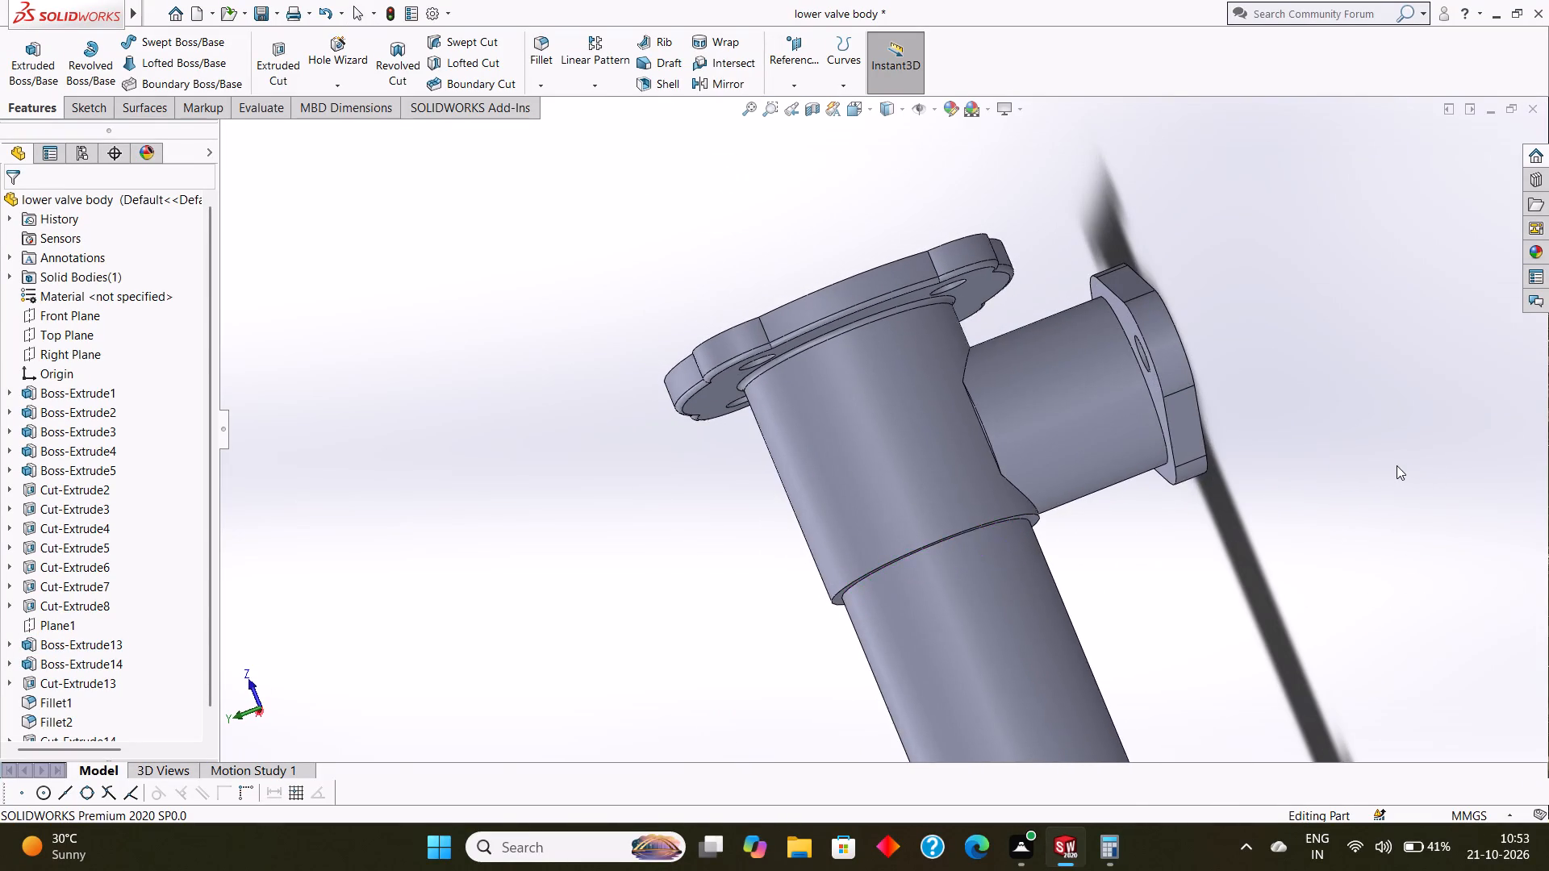
pyautogui.scroll(3, 1397, 465)
pyautogui.moveTo(1269, 540); pyautogui.dragTo(1275, 532, button='middle')
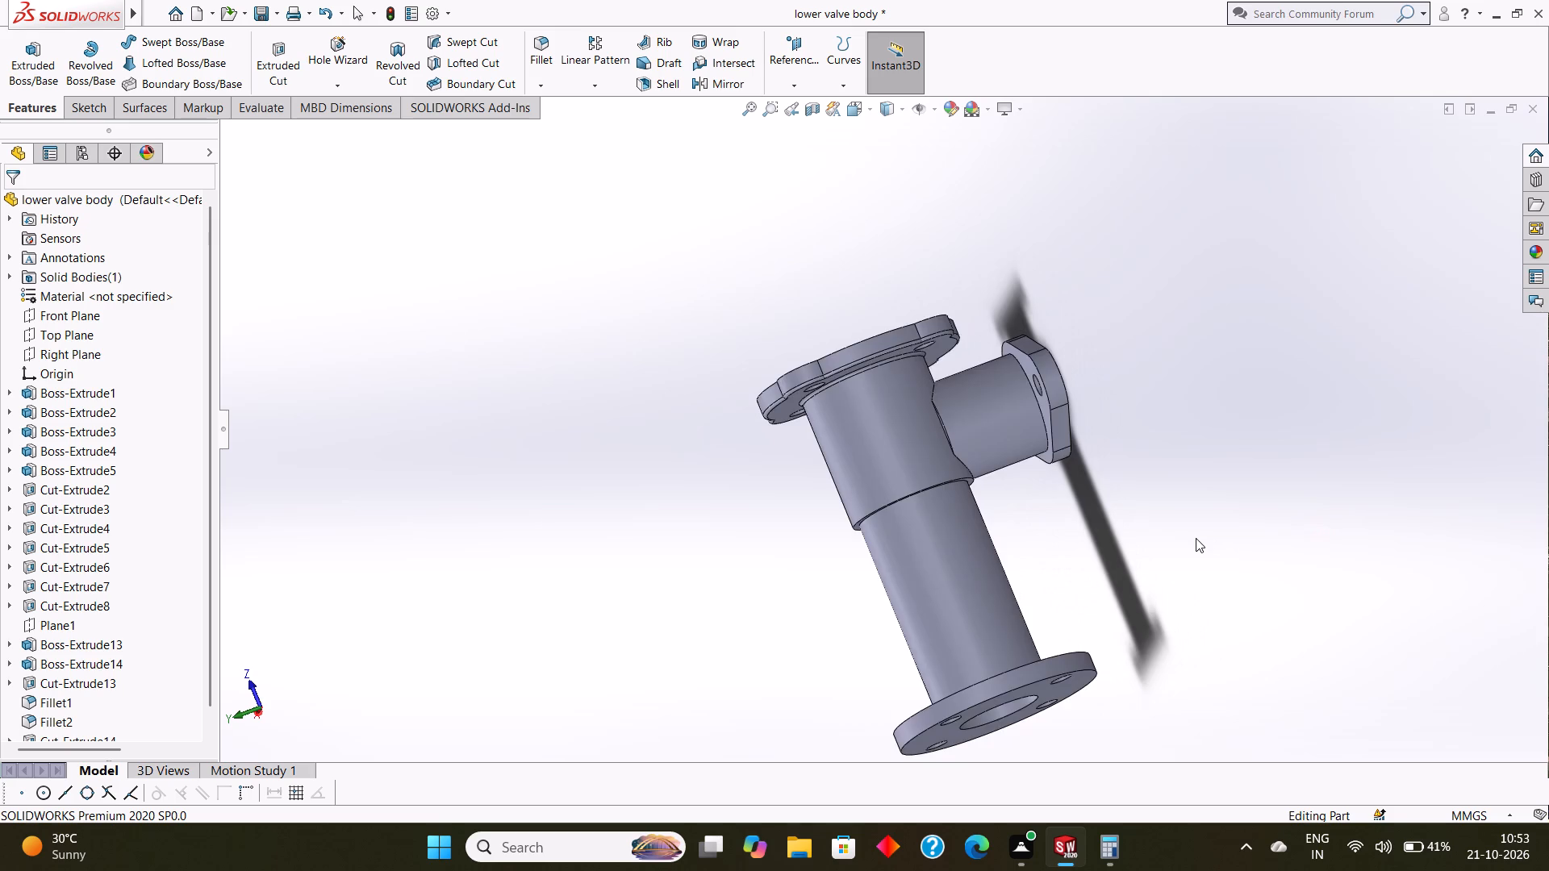
pyautogui.scroll(-2, 1196, 538)
pyautogui.scroll(6, 1195, 538)
pyautogui.moveTo(1051, 515); pyautogui.dragTo(1096, 505, button='middle')
pyautogui.scroll(-2, 959, 409)
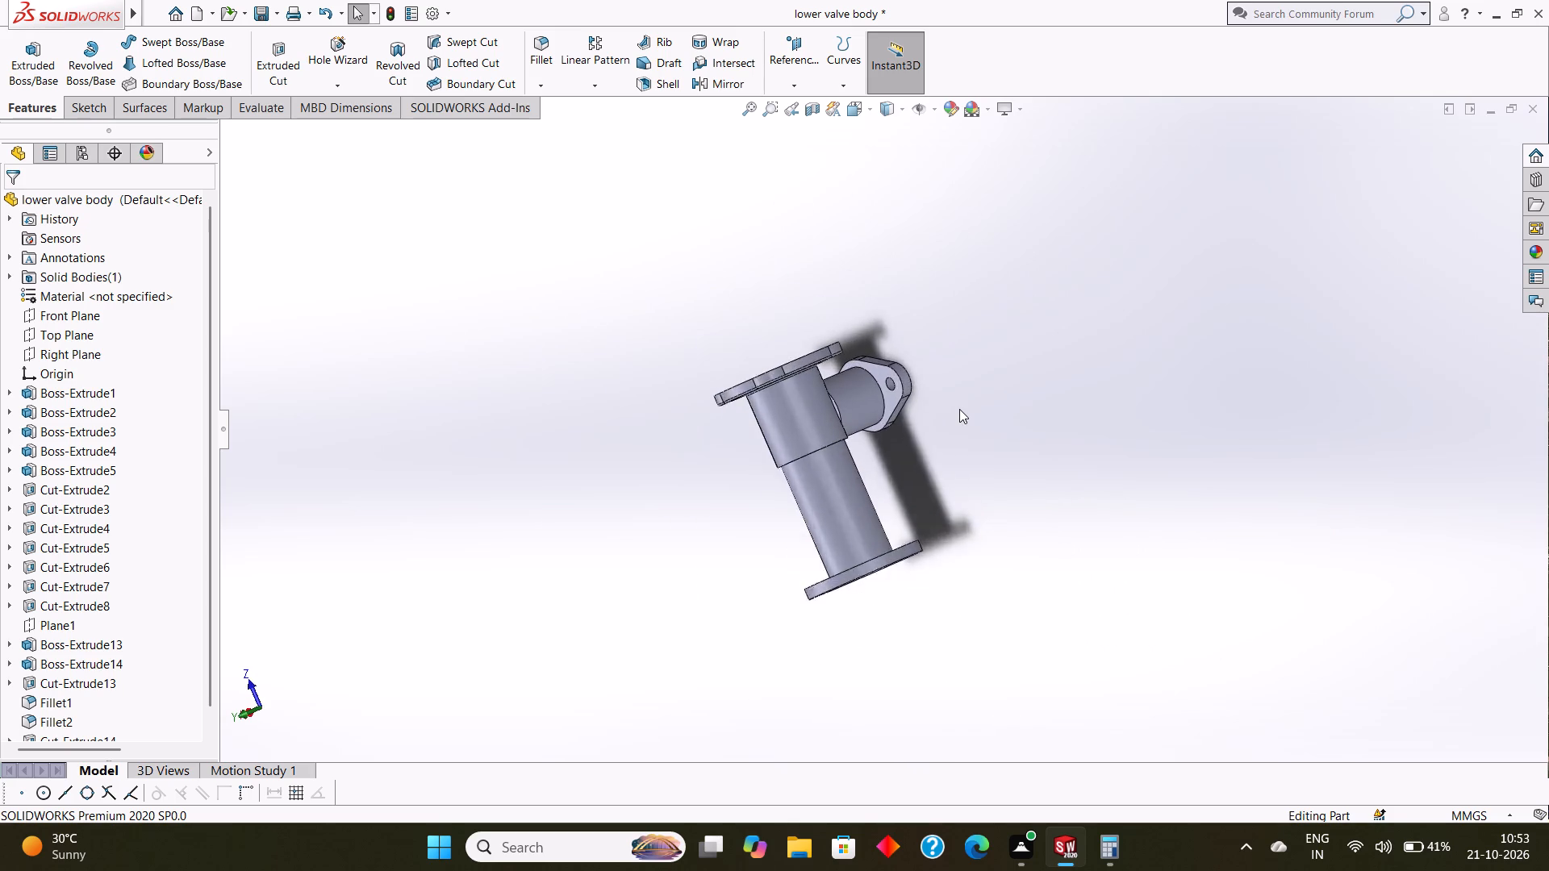
pyautogui.scroll(-3, 959, 409)
pyautogui.moveTo(934, 395); pyautogui.dragTo(866, 488, button='middle')
pyautogui.scroll(-1, 866, 488)
pyautogui.scroll(5, 865, 488)
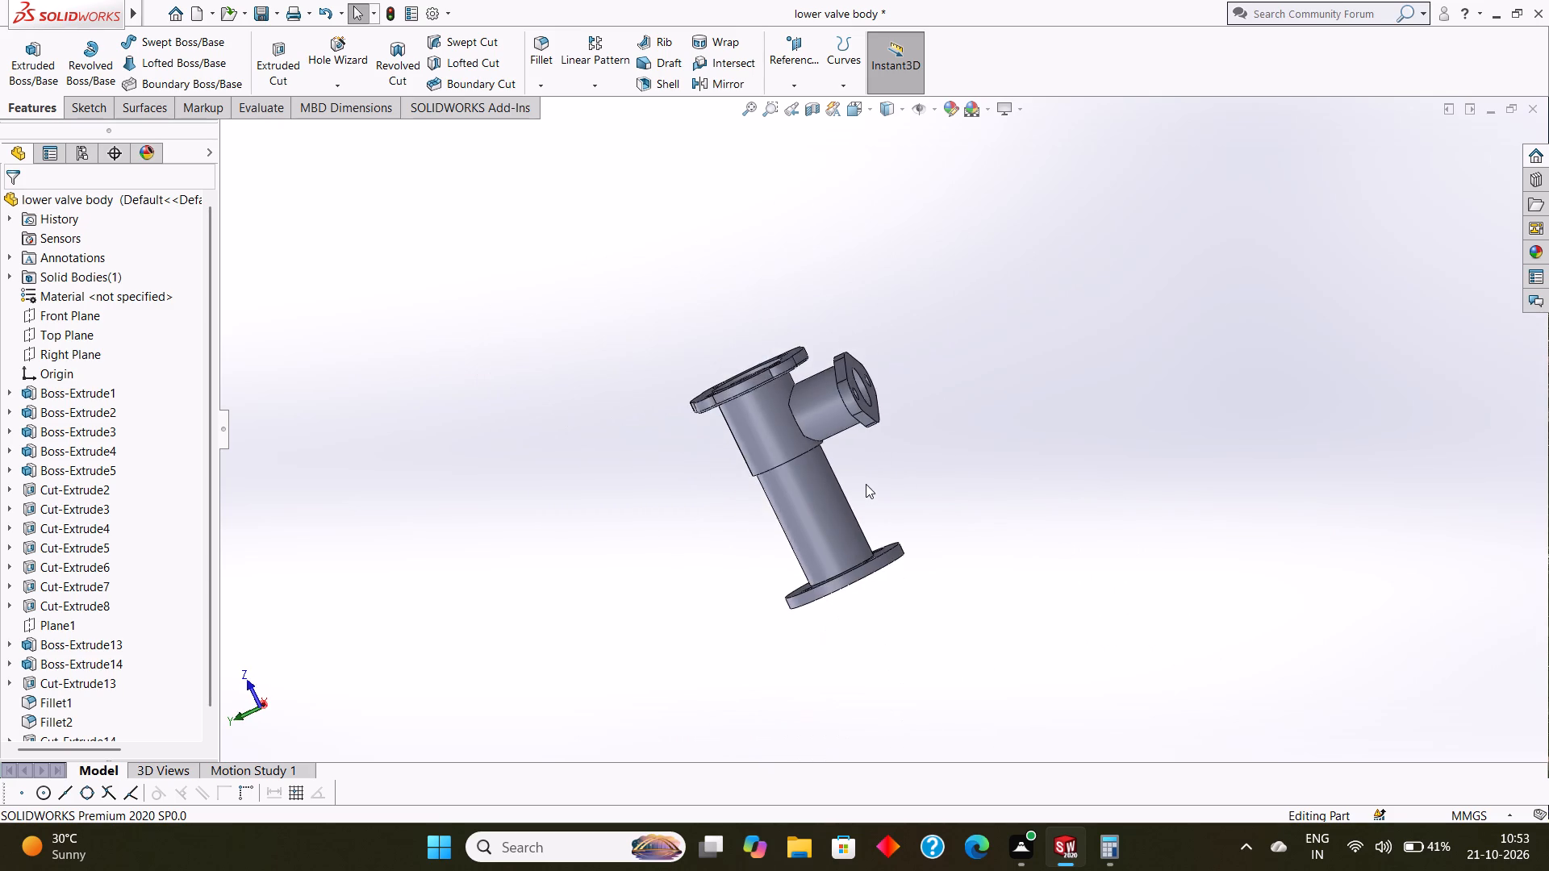
pyautogui.scroll(2, 866, 484)
pyautogui.moveTo(996, 536); pyautogui.dragTo(987, 543, button='middle')
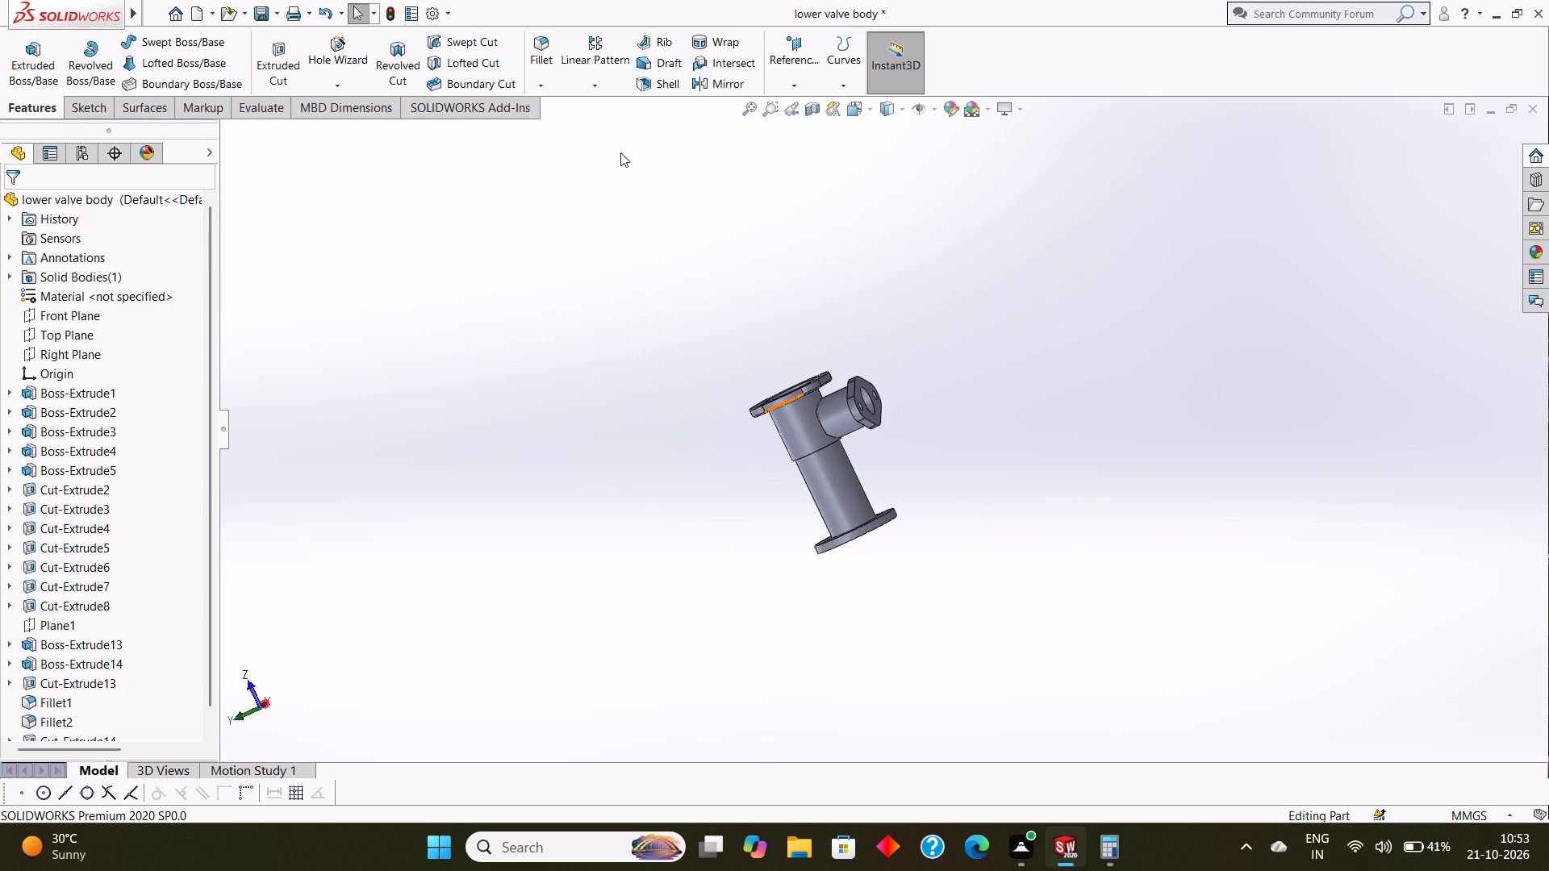
# Create a reference plane offset 15 mm from the Top Plane, on the side of the main tube away from the branch.
pyautogui.click(802, 85)
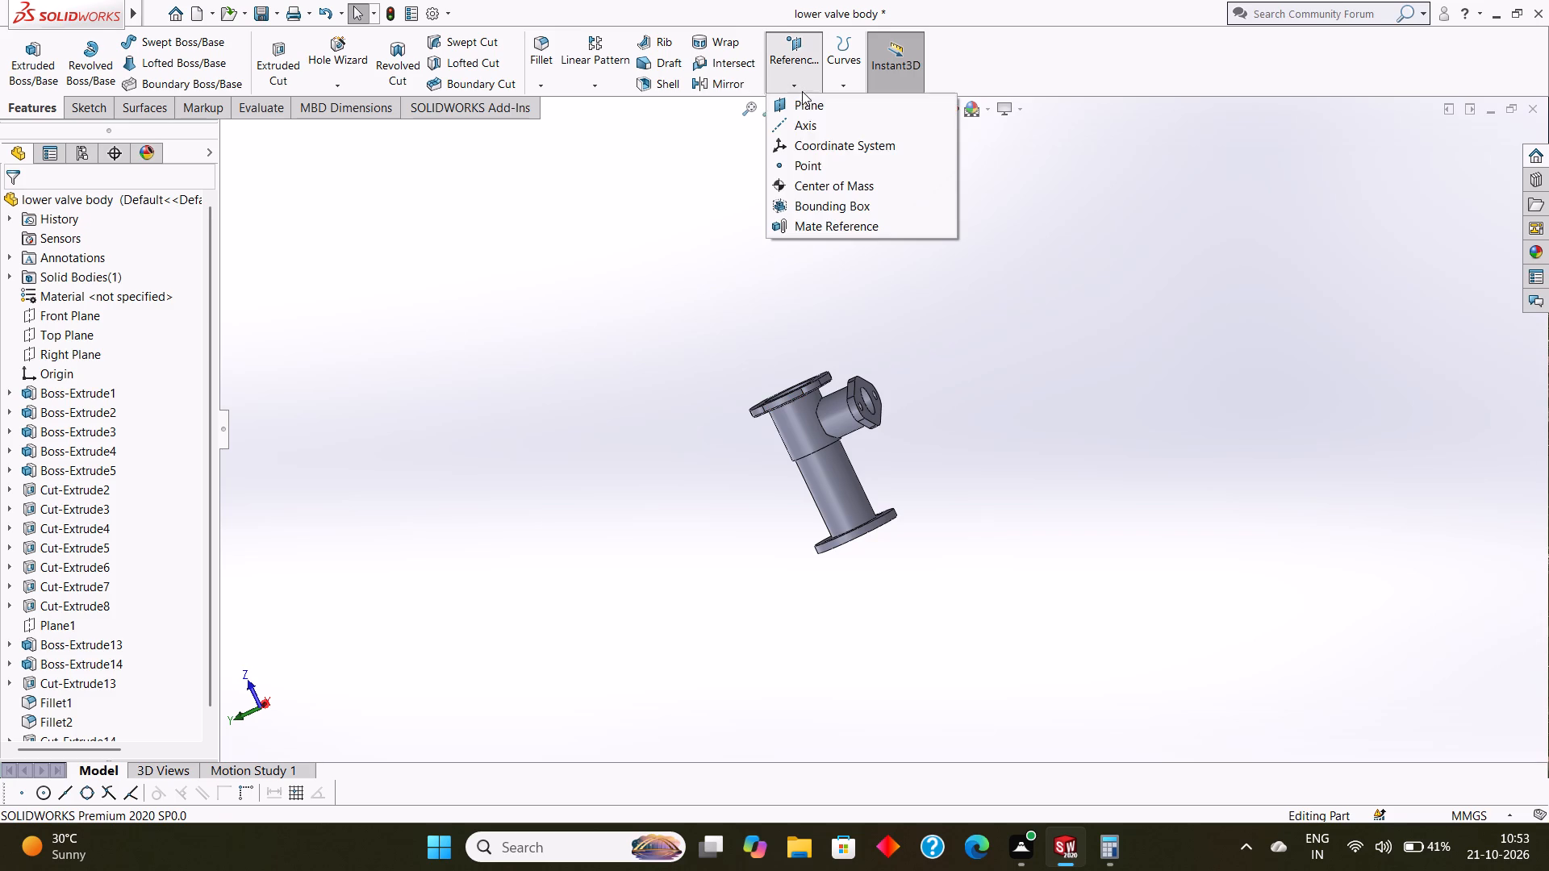
pyautogui.click(712, 188)
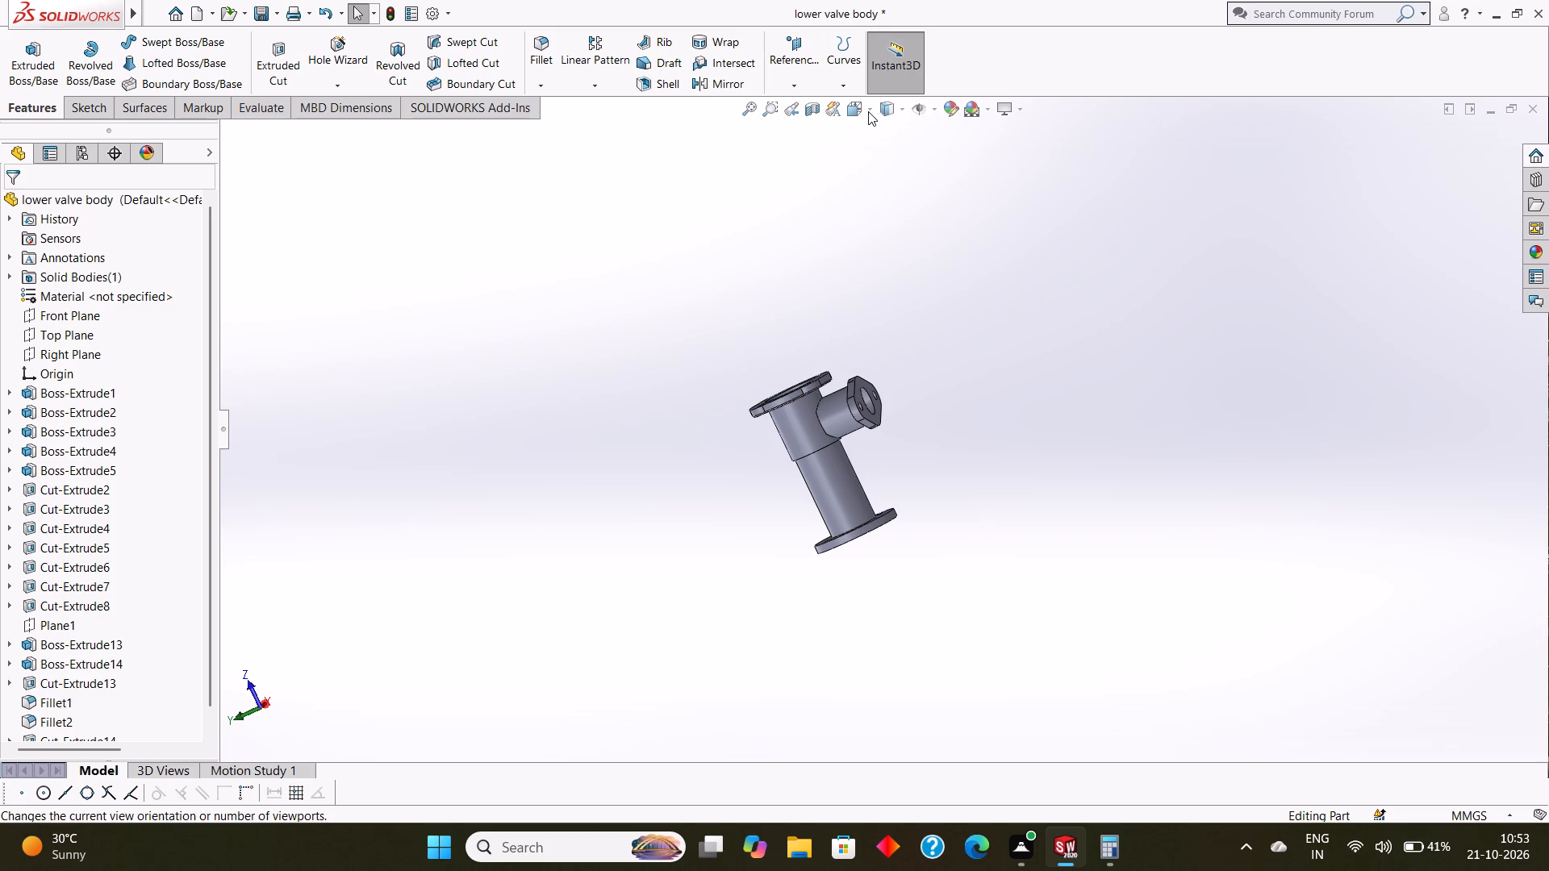
pyautogui.click(868, 111)
pyautogui.click(946, 196)
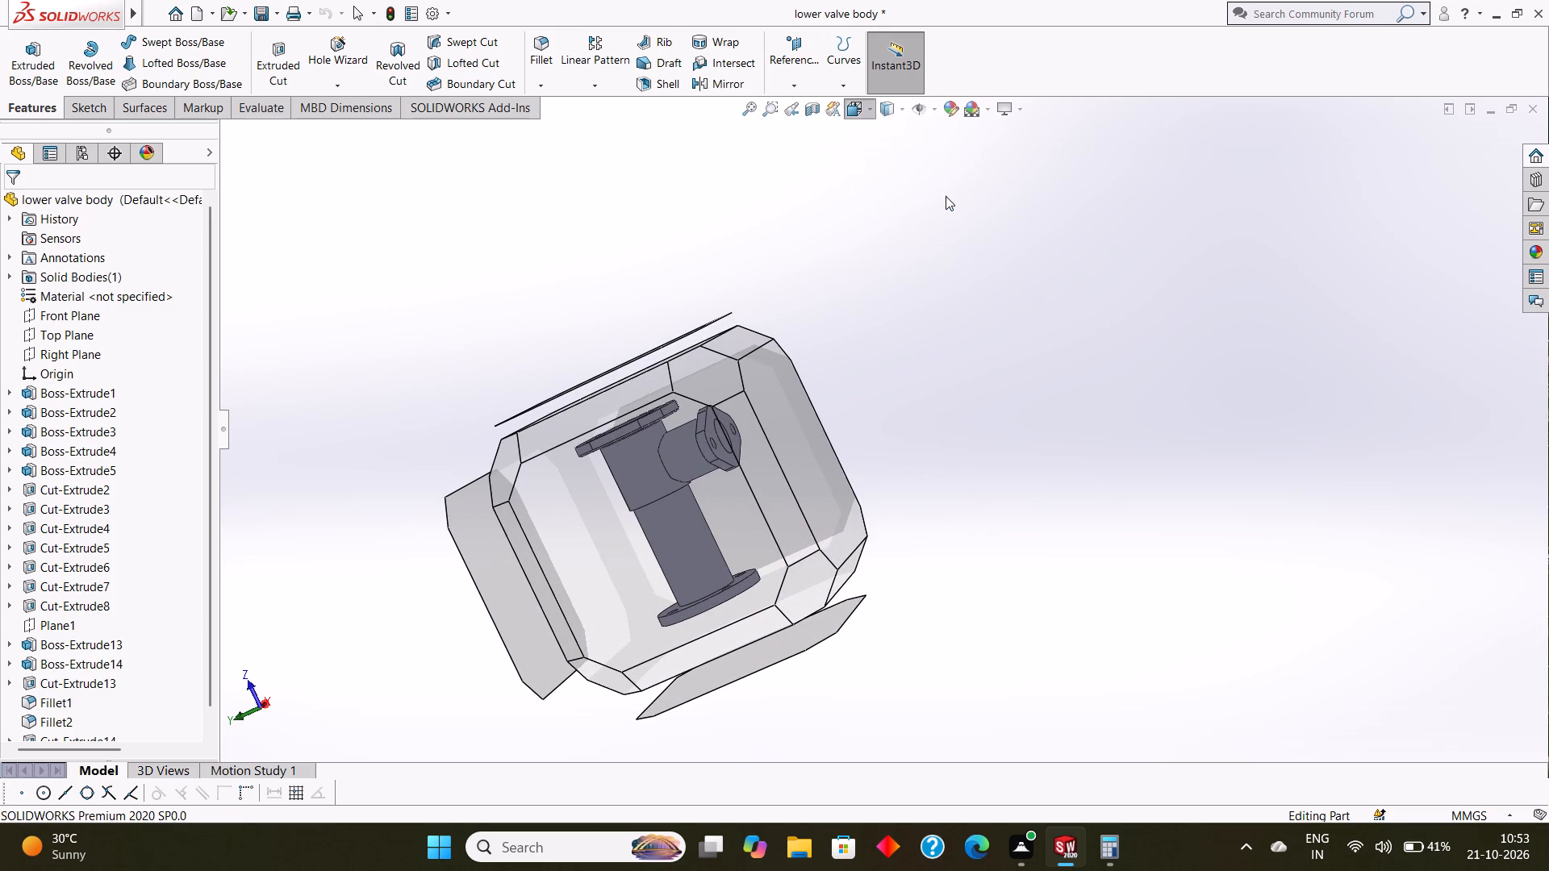
pyautogui.scroll(-2, 848, 453)
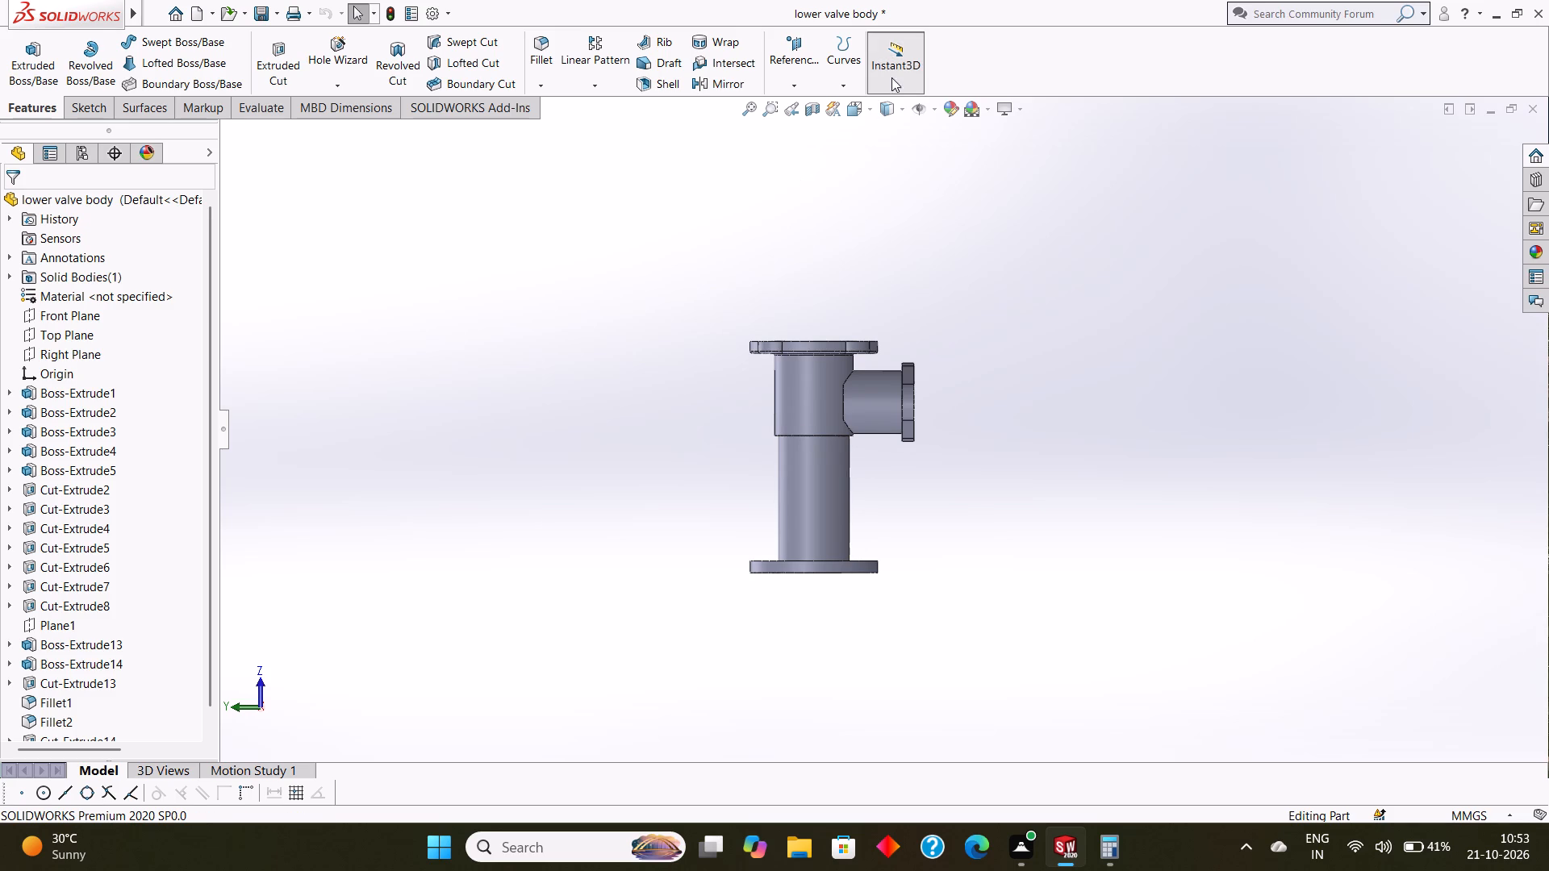
pyautogui.click(800, 85)
pyautogui.click(815, 106)
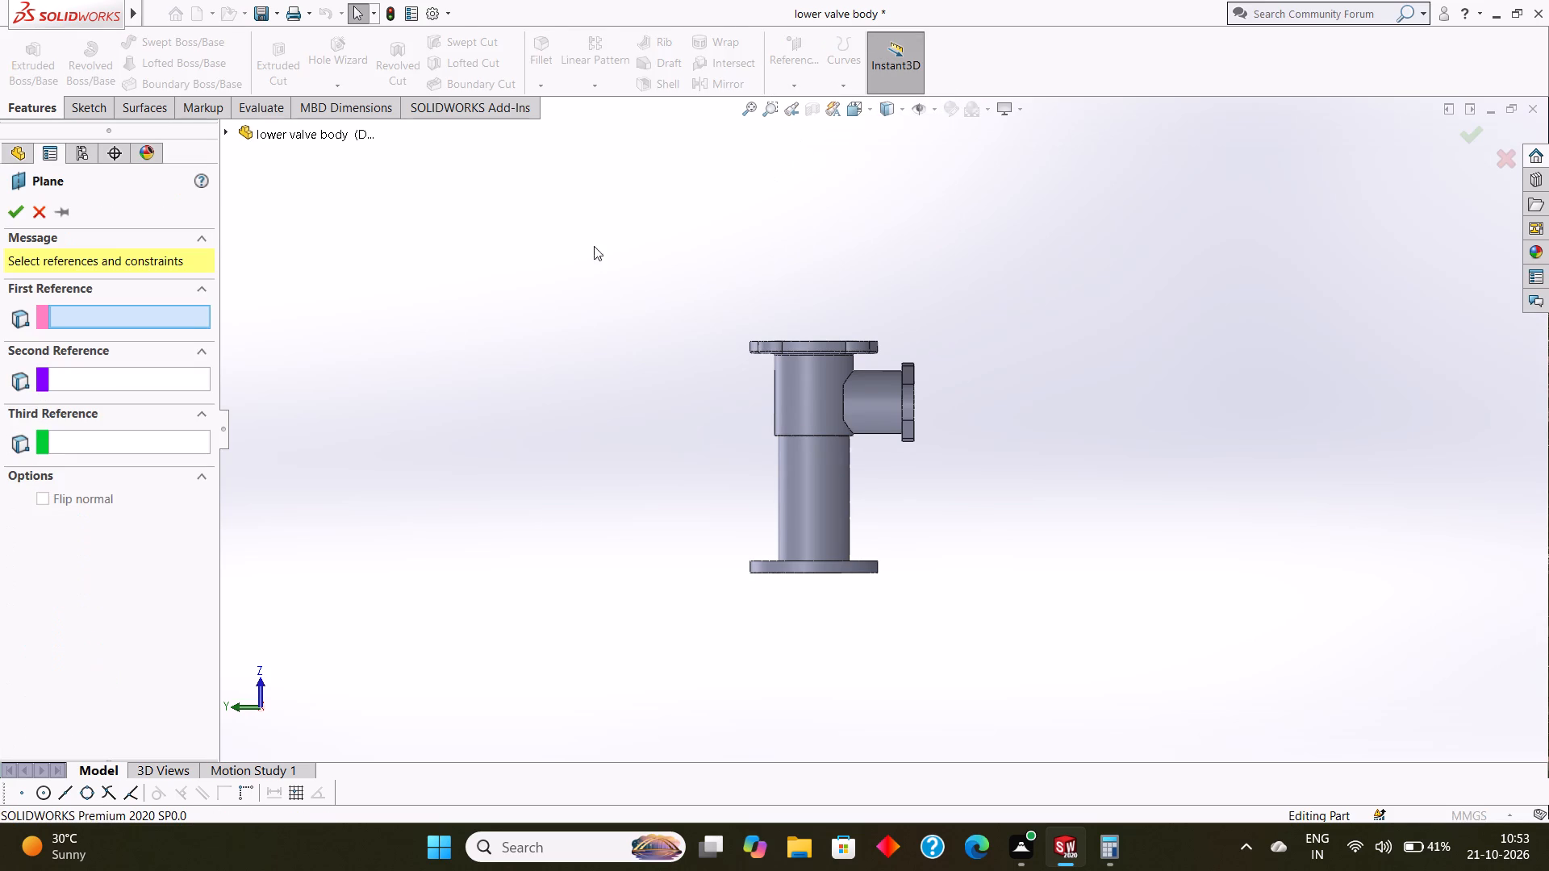
pyautogui.click(228, 131)
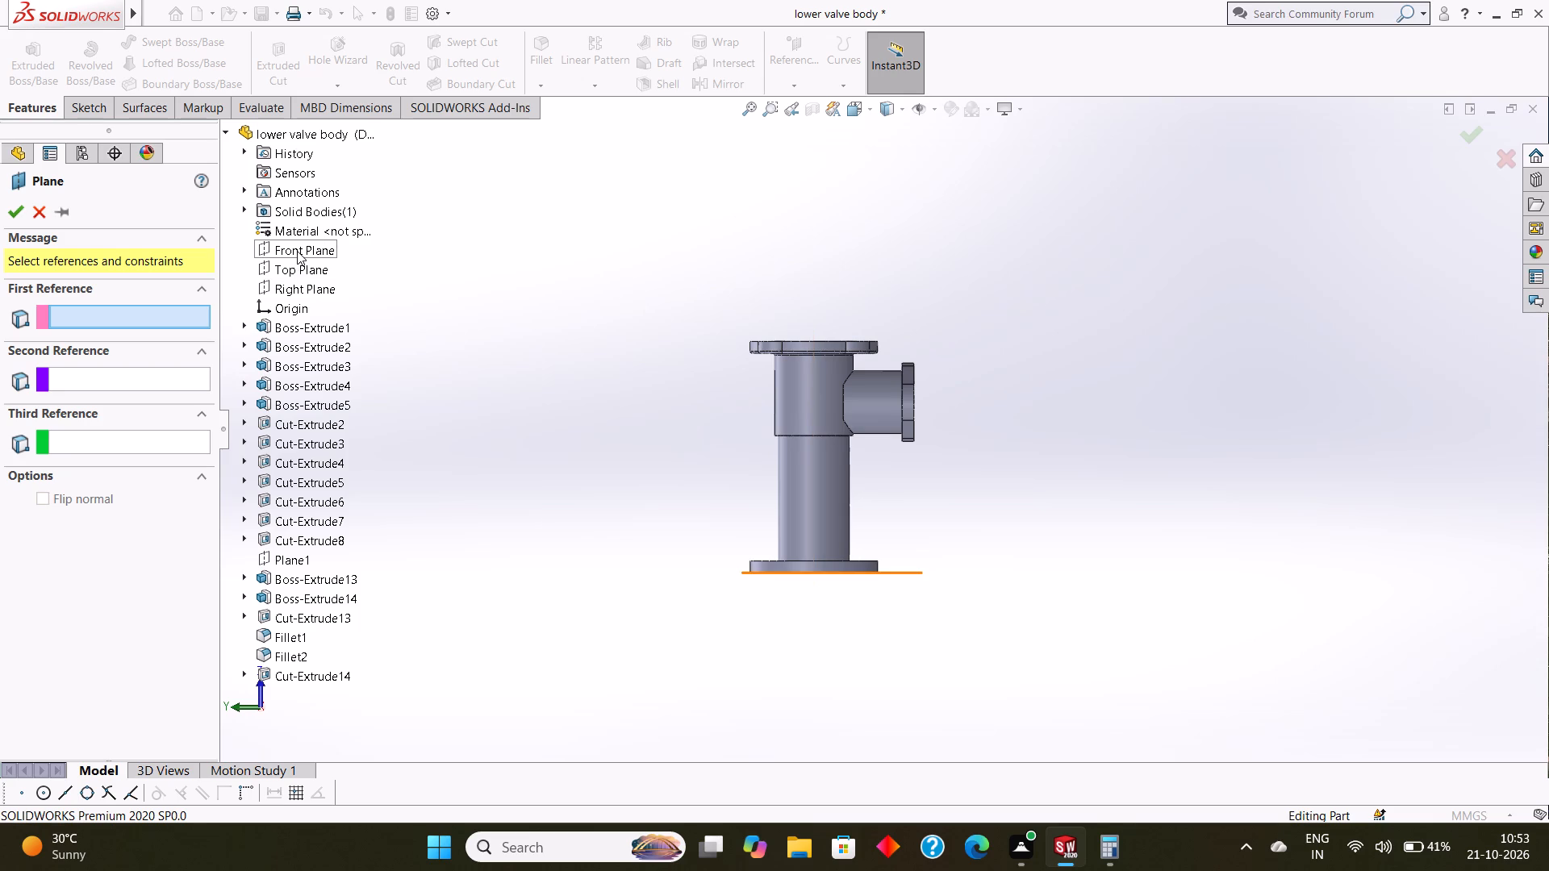
pyautogui.click(298, 276)
pyautogui.moveTo(545, 312); pyautogui.dragTo(568, 322, button='middle')
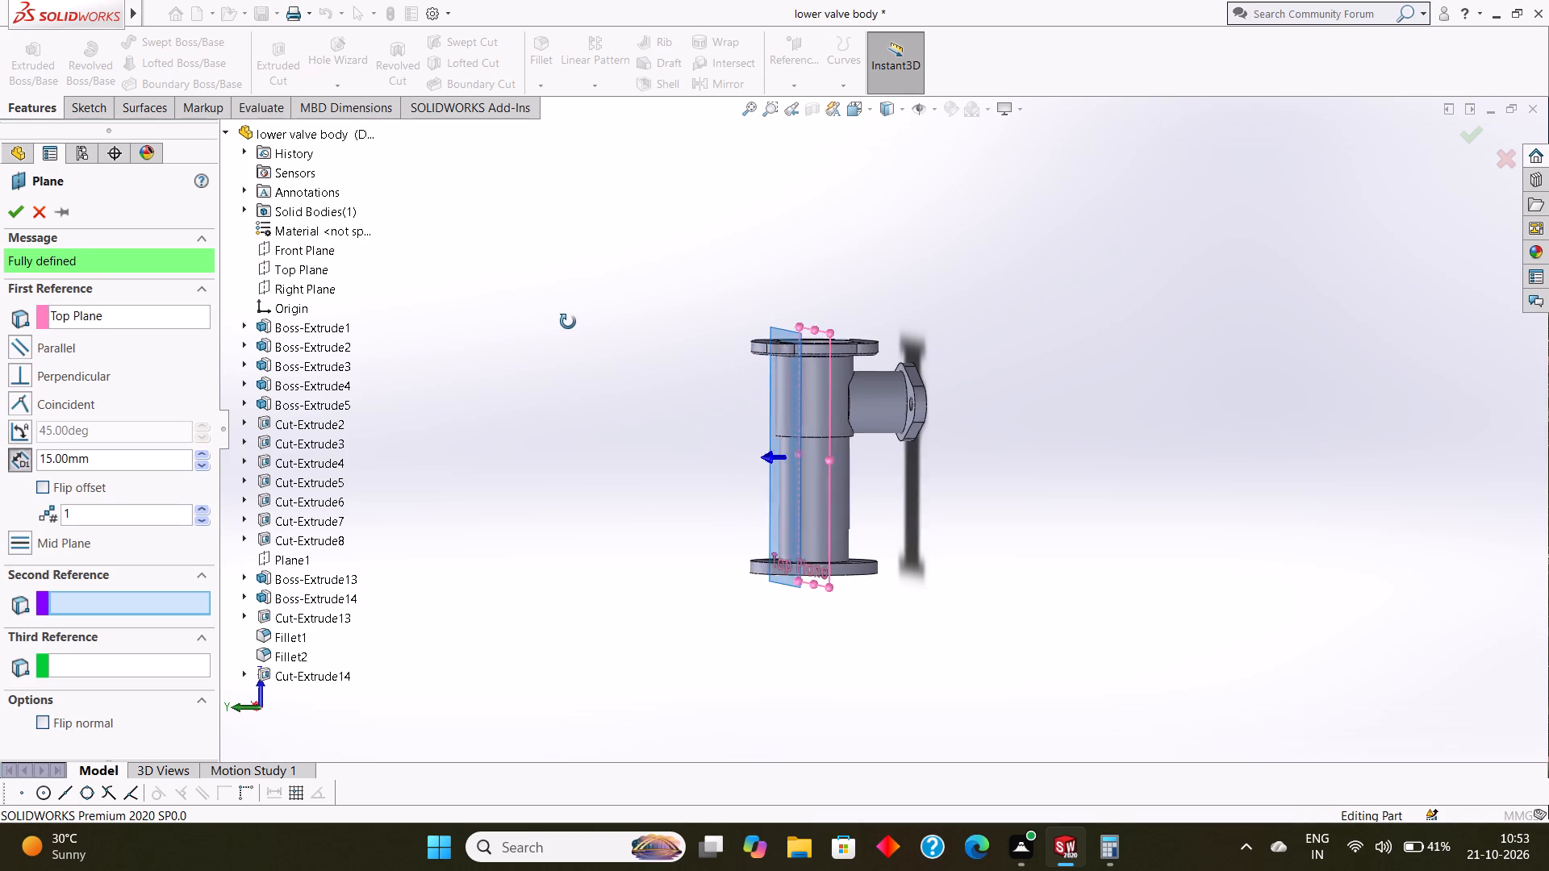
pyautogui.moveTo(568, 322); pyautogui.dragTo(584, 440, button='middle')
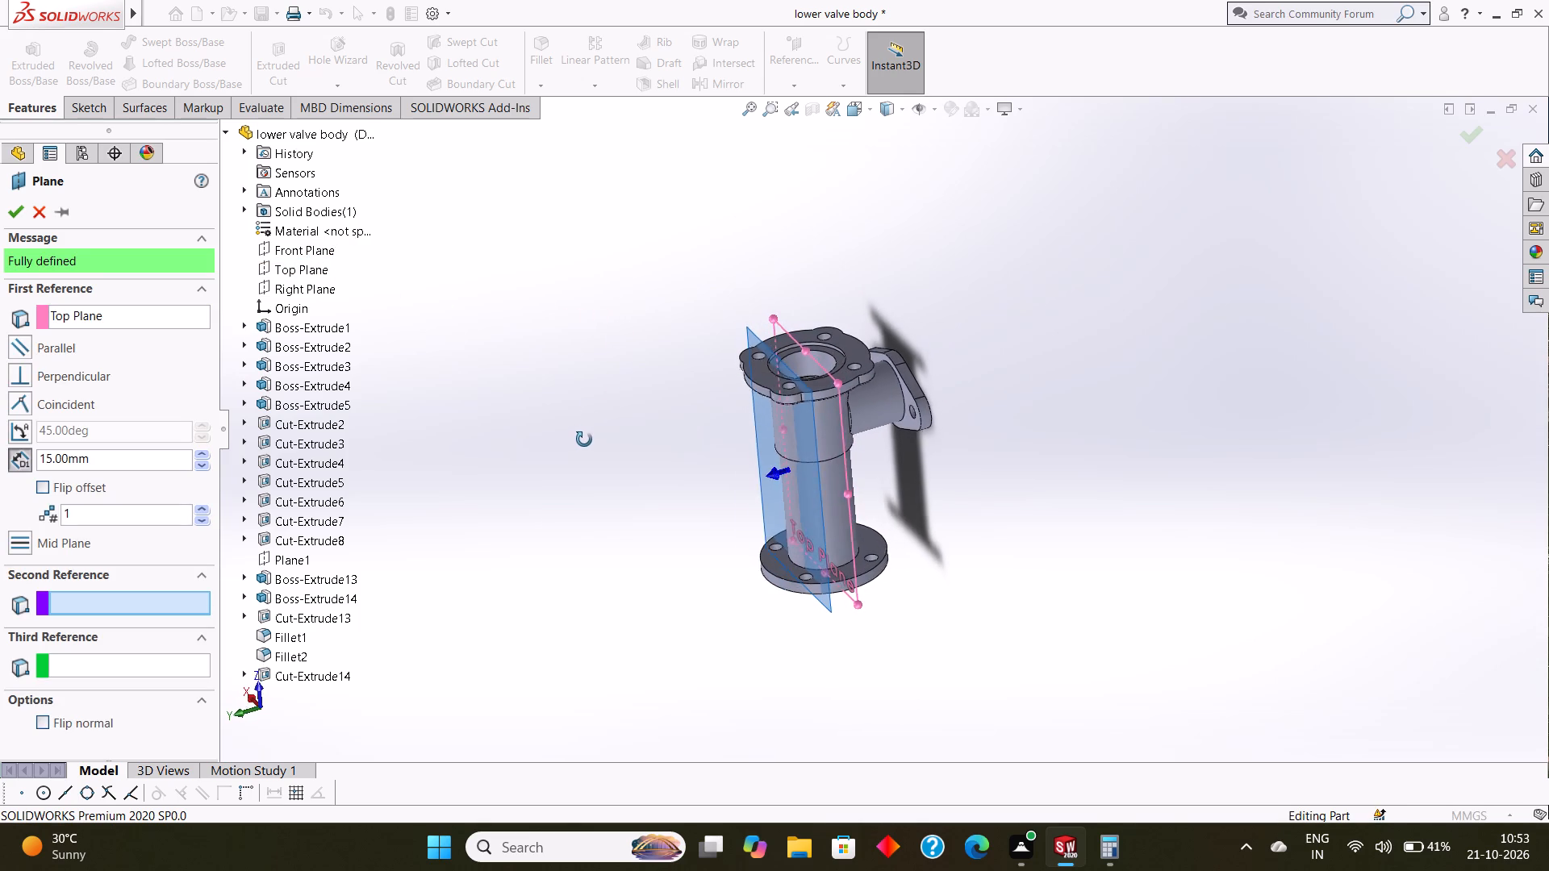
pyautogui.moveTo(584, 440); pyautogui.dragTo(595, 416, button='middle')
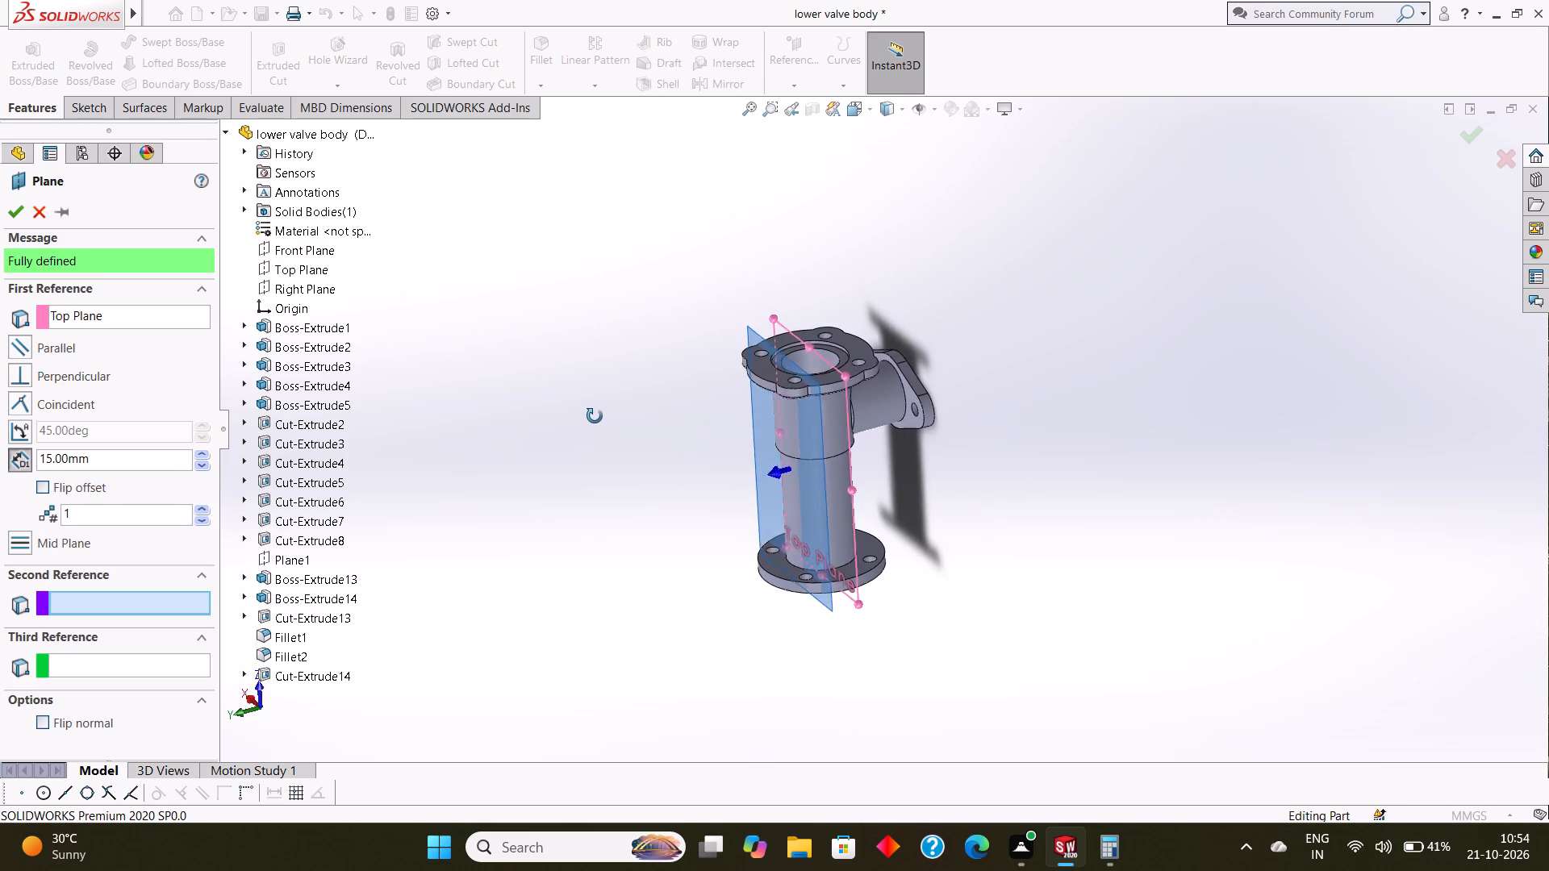
pyautogui.moveTo(595, 416); pyautogui.dragTo(567, 364, button='middle')
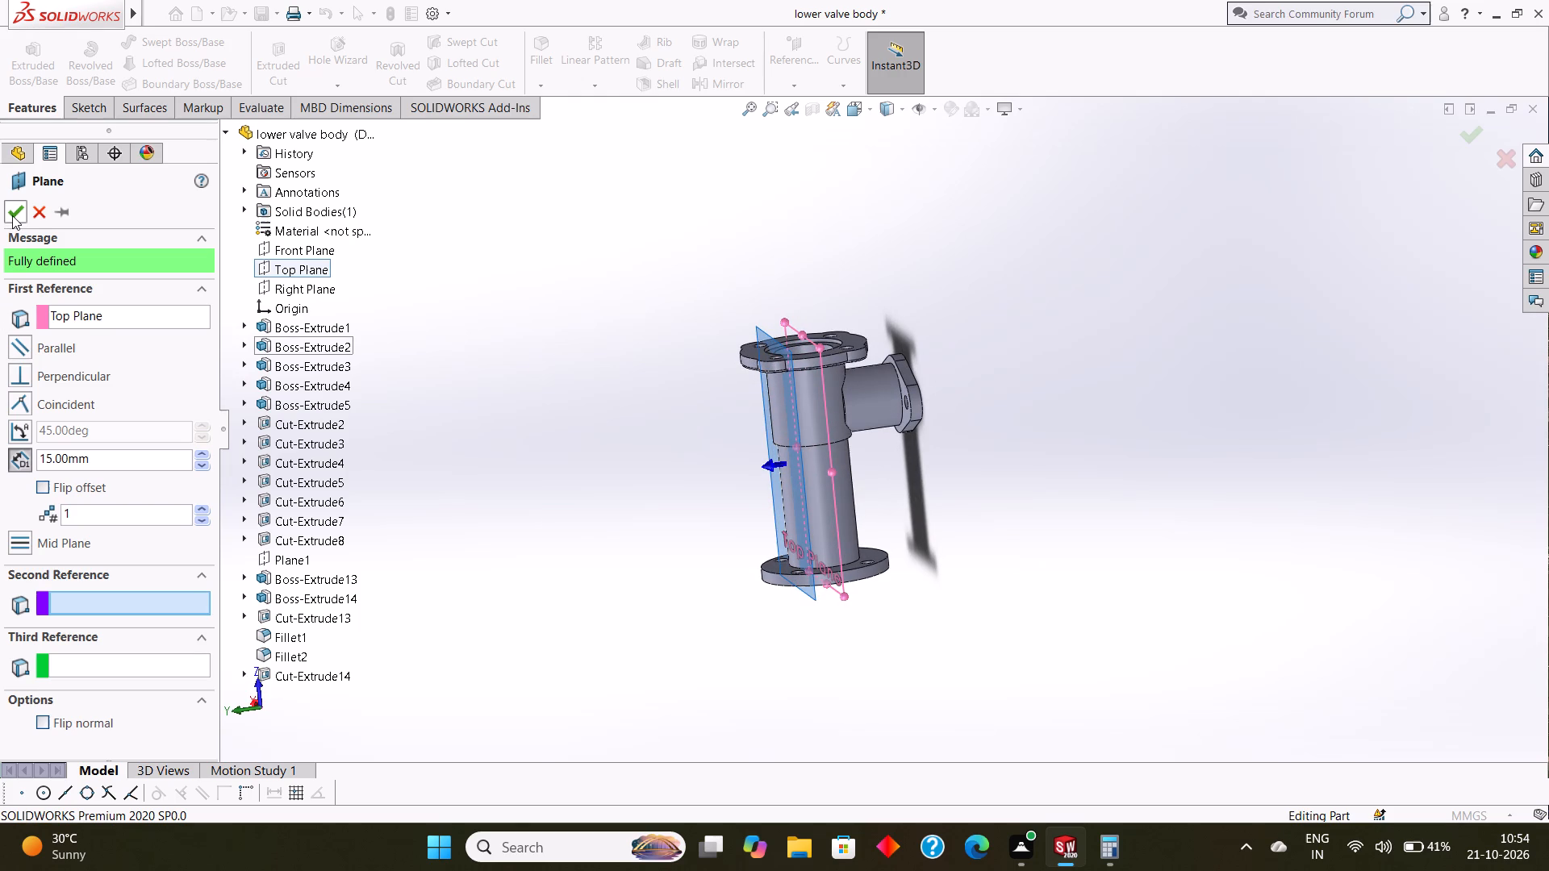
pyautogui.click(12, 215)
# Start a sketch on the new offset plane and view it face-on.
pyautogui.moveTo(445, 237); pyautogui.dragTo(543, 215, button='middle')
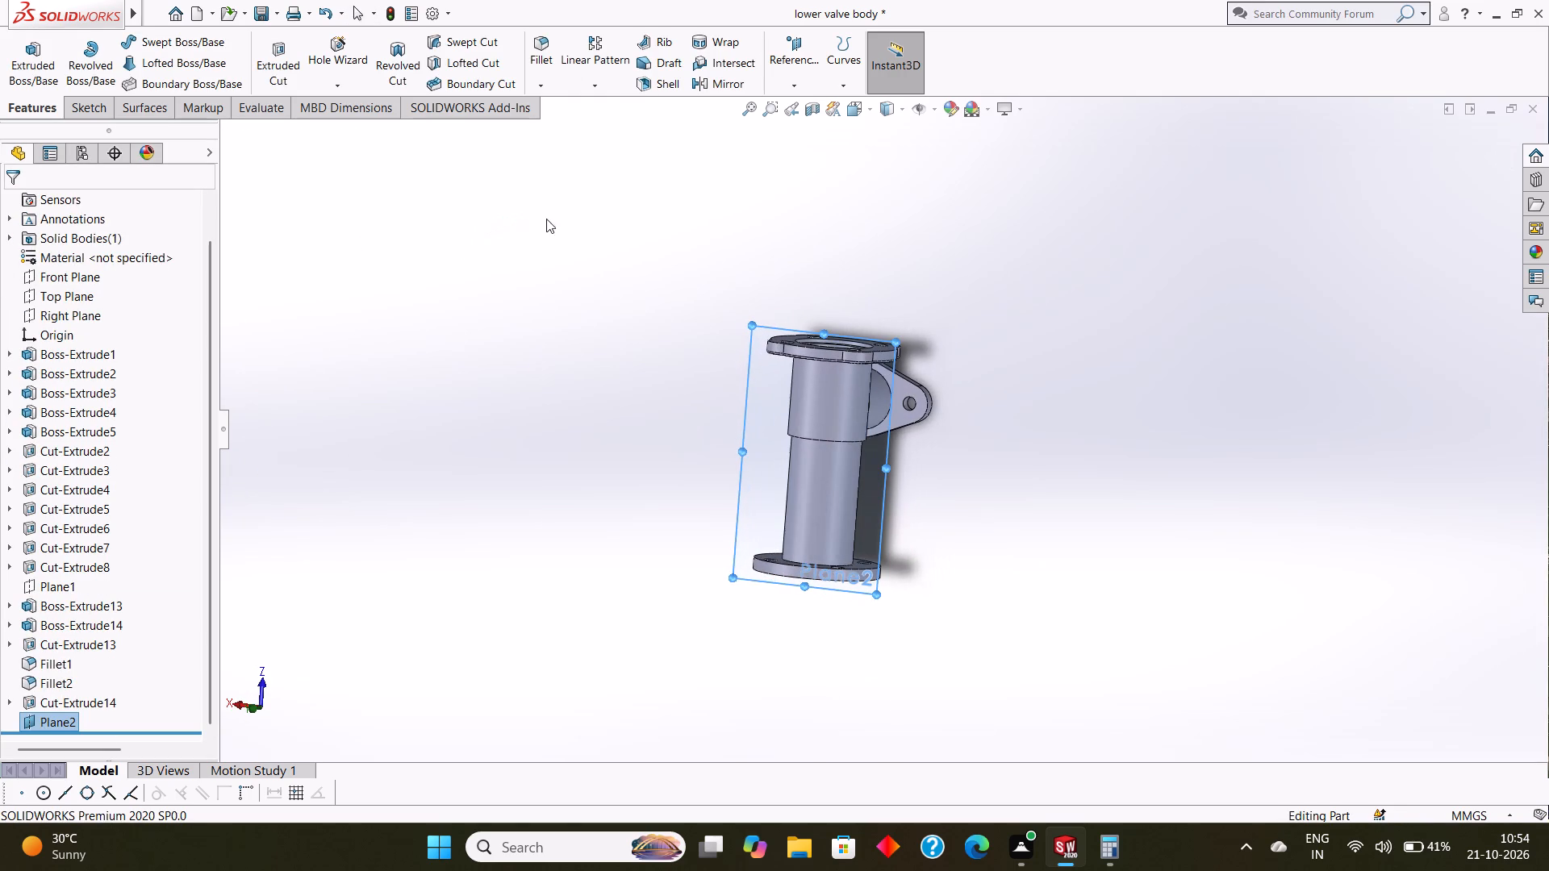
pyautogui.click(762, 348)
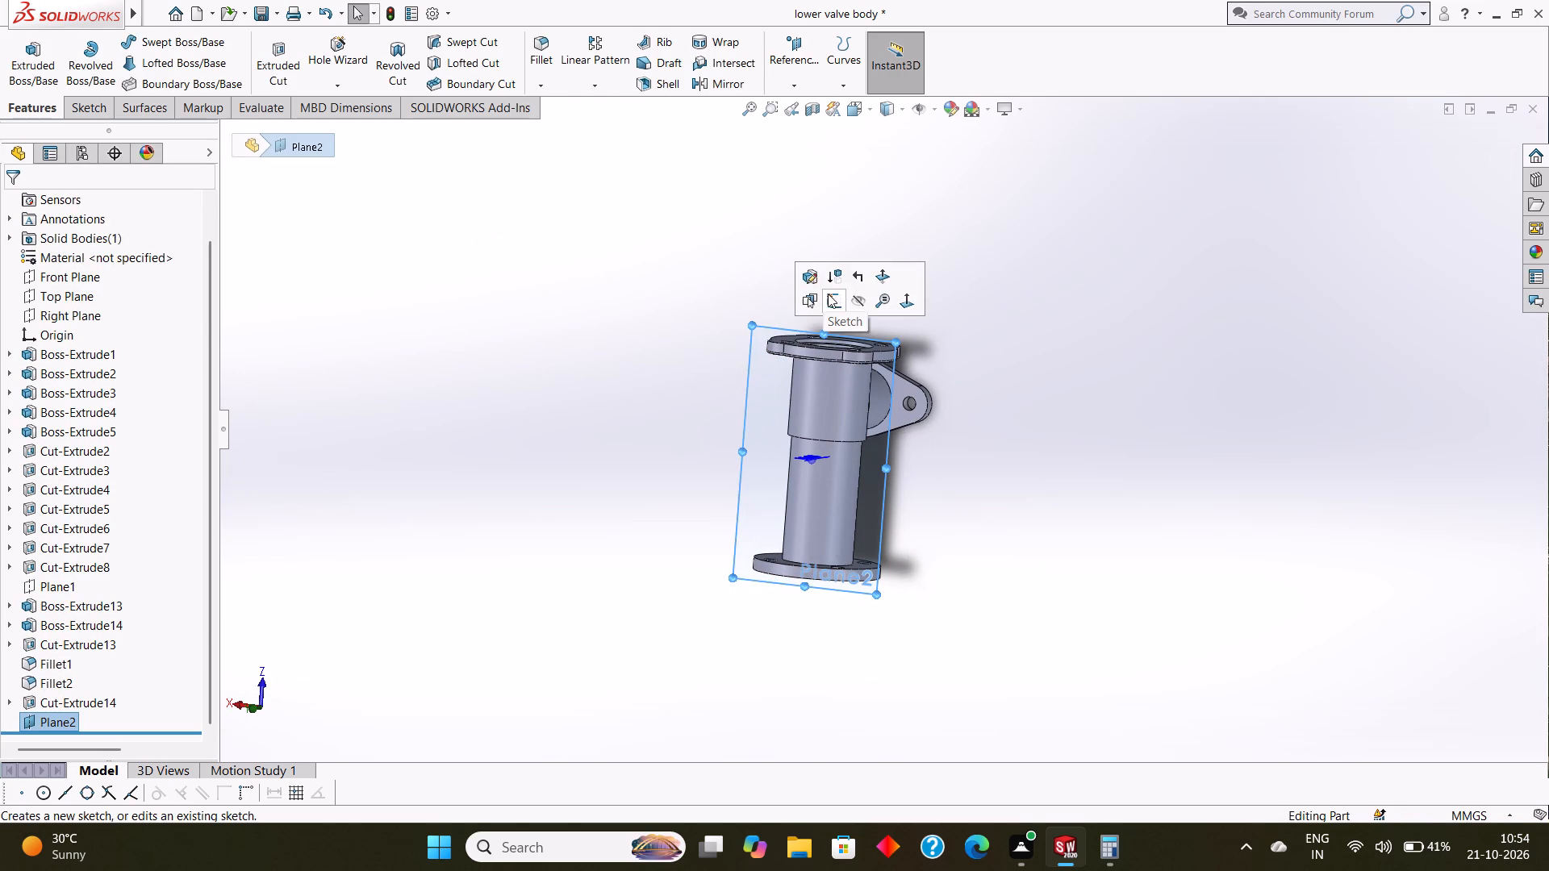
pyautogui.click(830, 293)
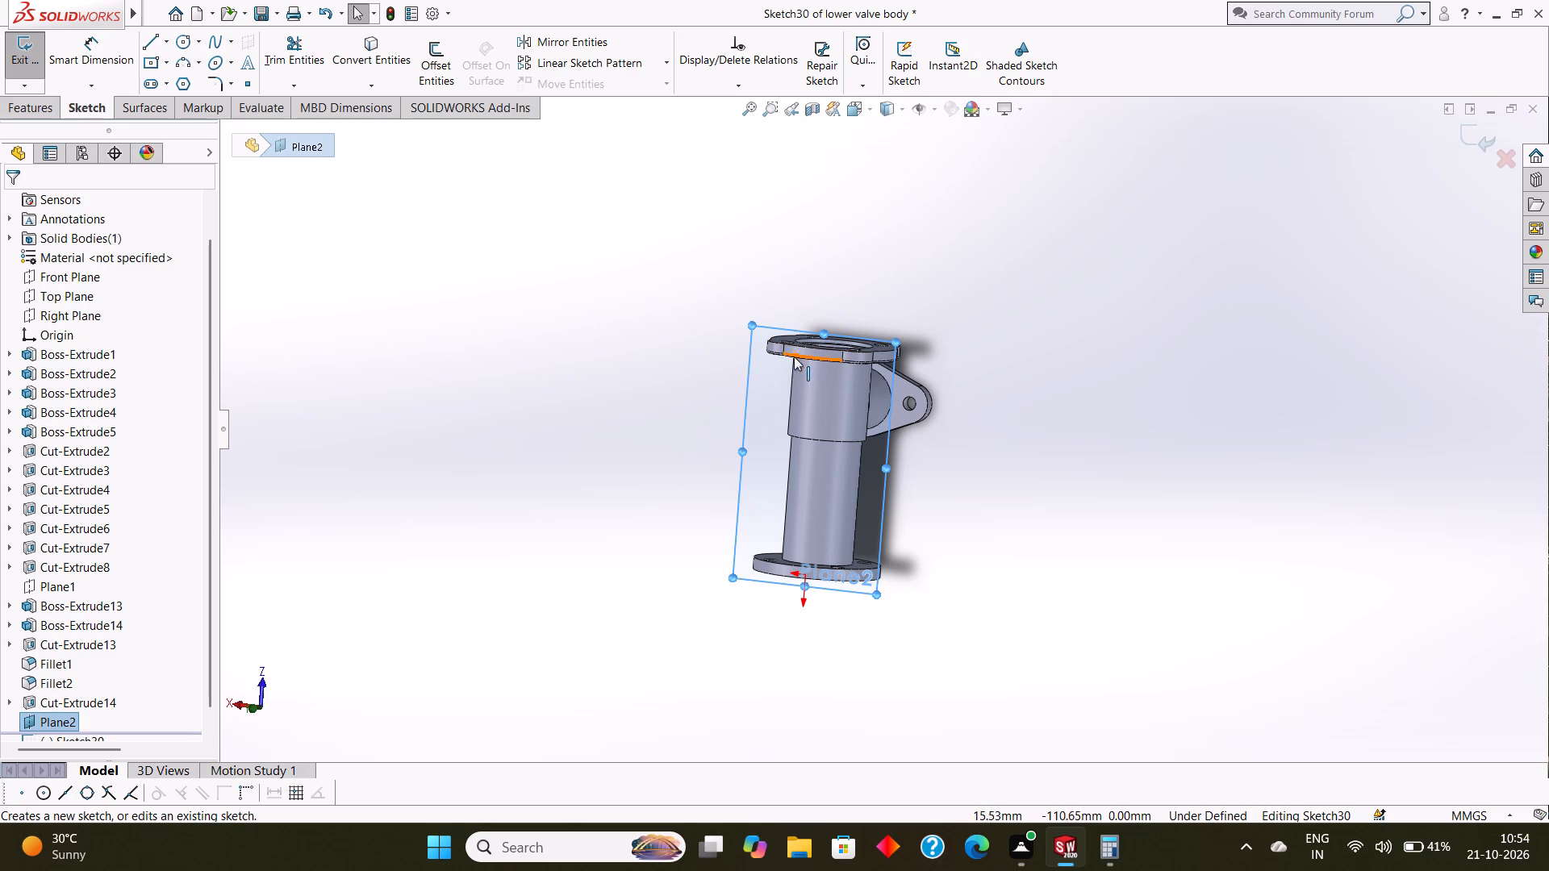
pyautogui.hotkey('ctrl', '8')
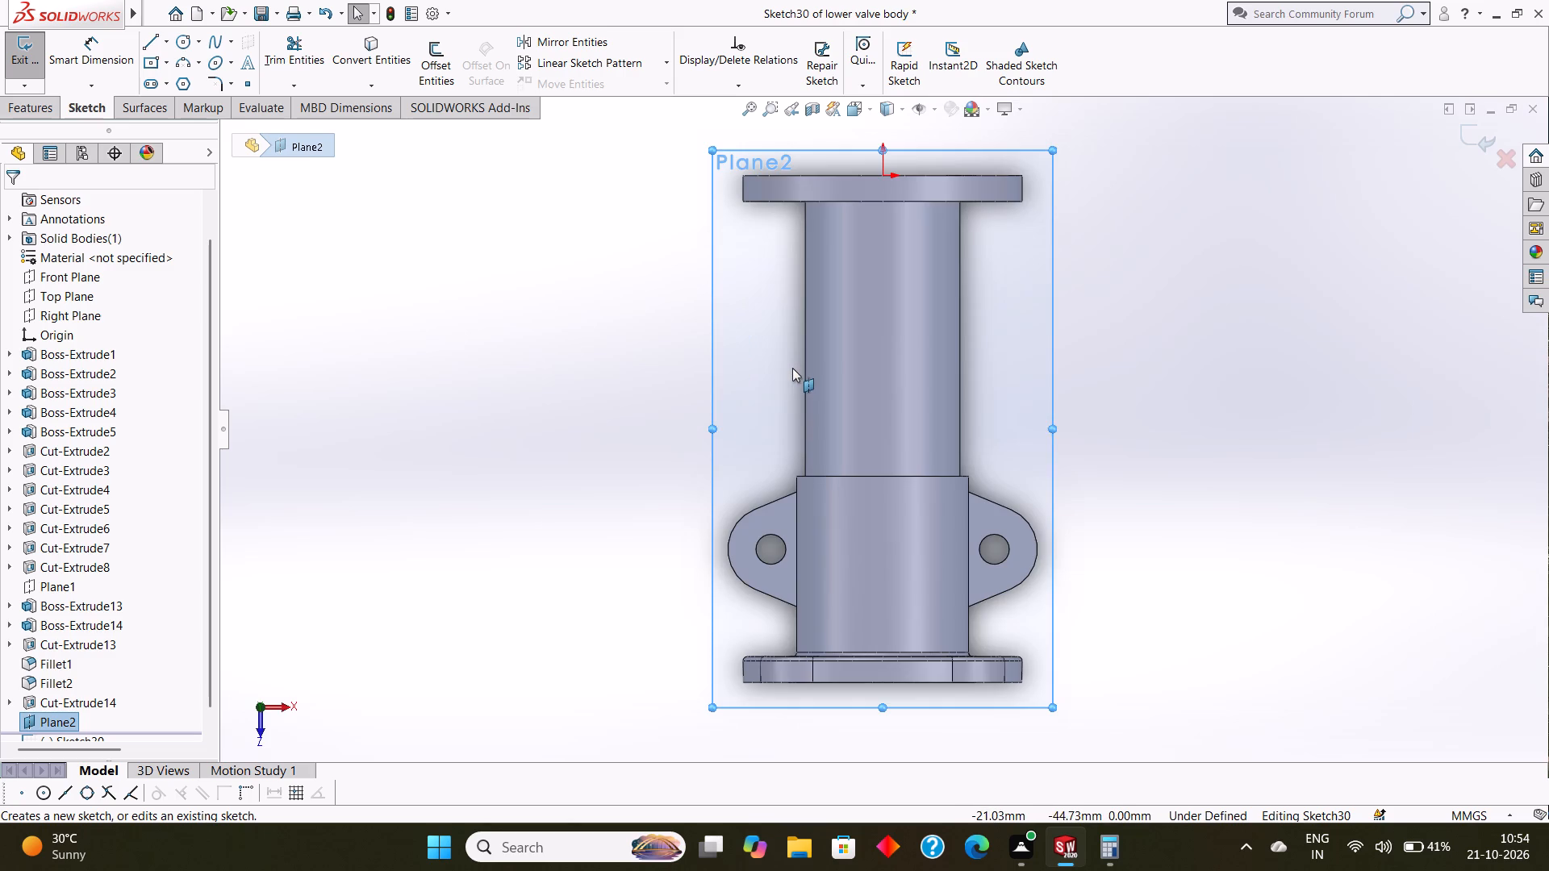
# Examine the offset plane's position relative to the main tube and side branch, viewing it obliquely and face-on from both sides.
pyautogui.moveTo(1104, 376); pyautogui.dragTo(1024, 412, button='middle')
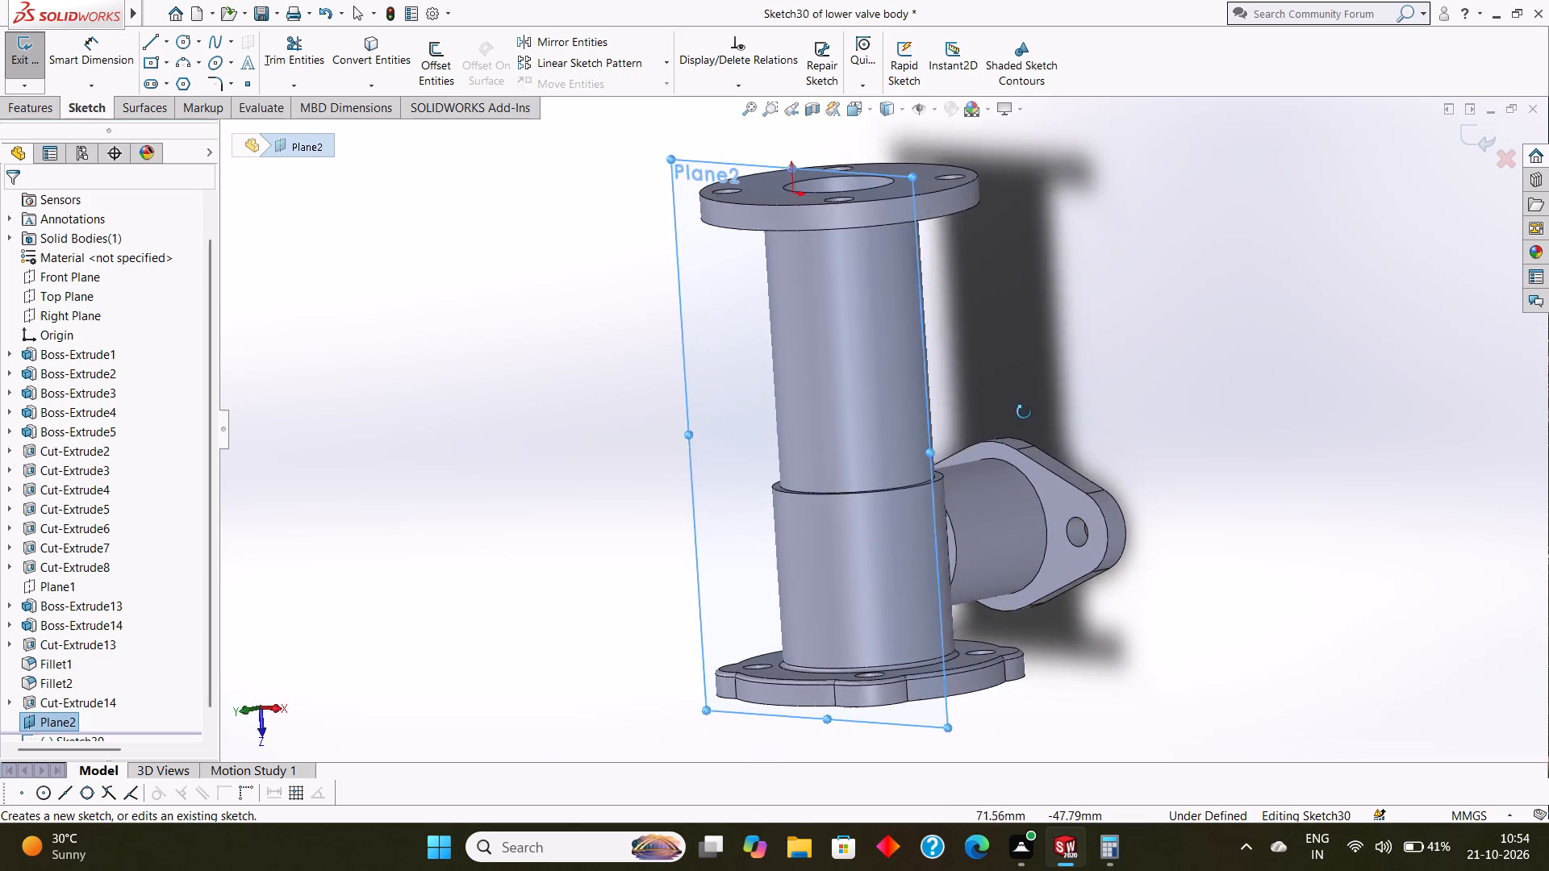
pyautogui.moveTo(1024, 412); pyautogui.dragTo(987, 502, button='middle')
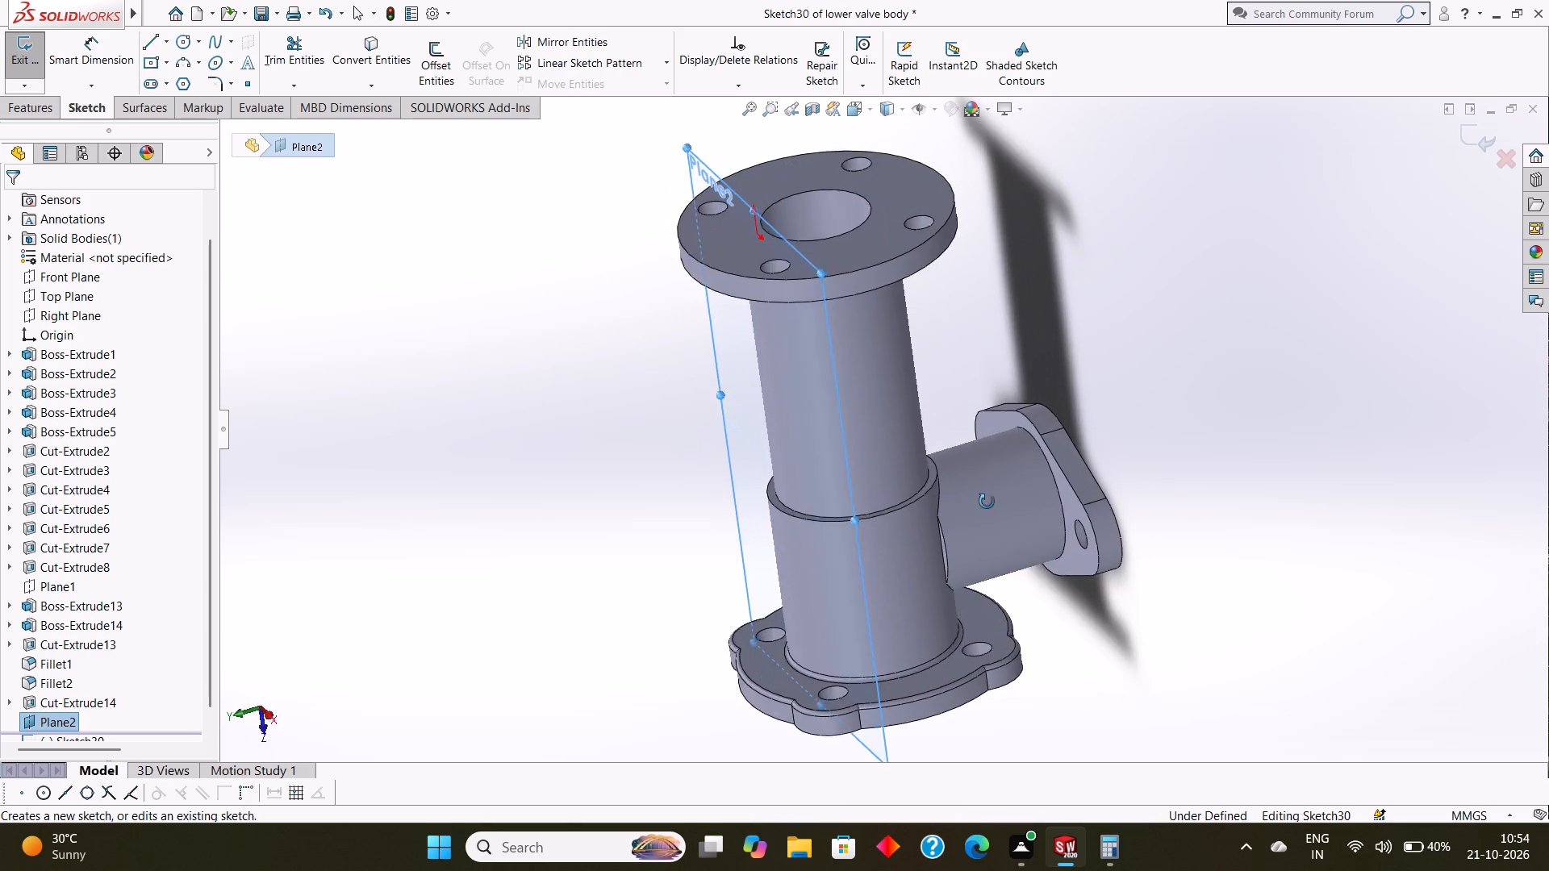
pyautogui.moveTo(987, 502); pyautogui.dragTo(925, 448, button='middle')
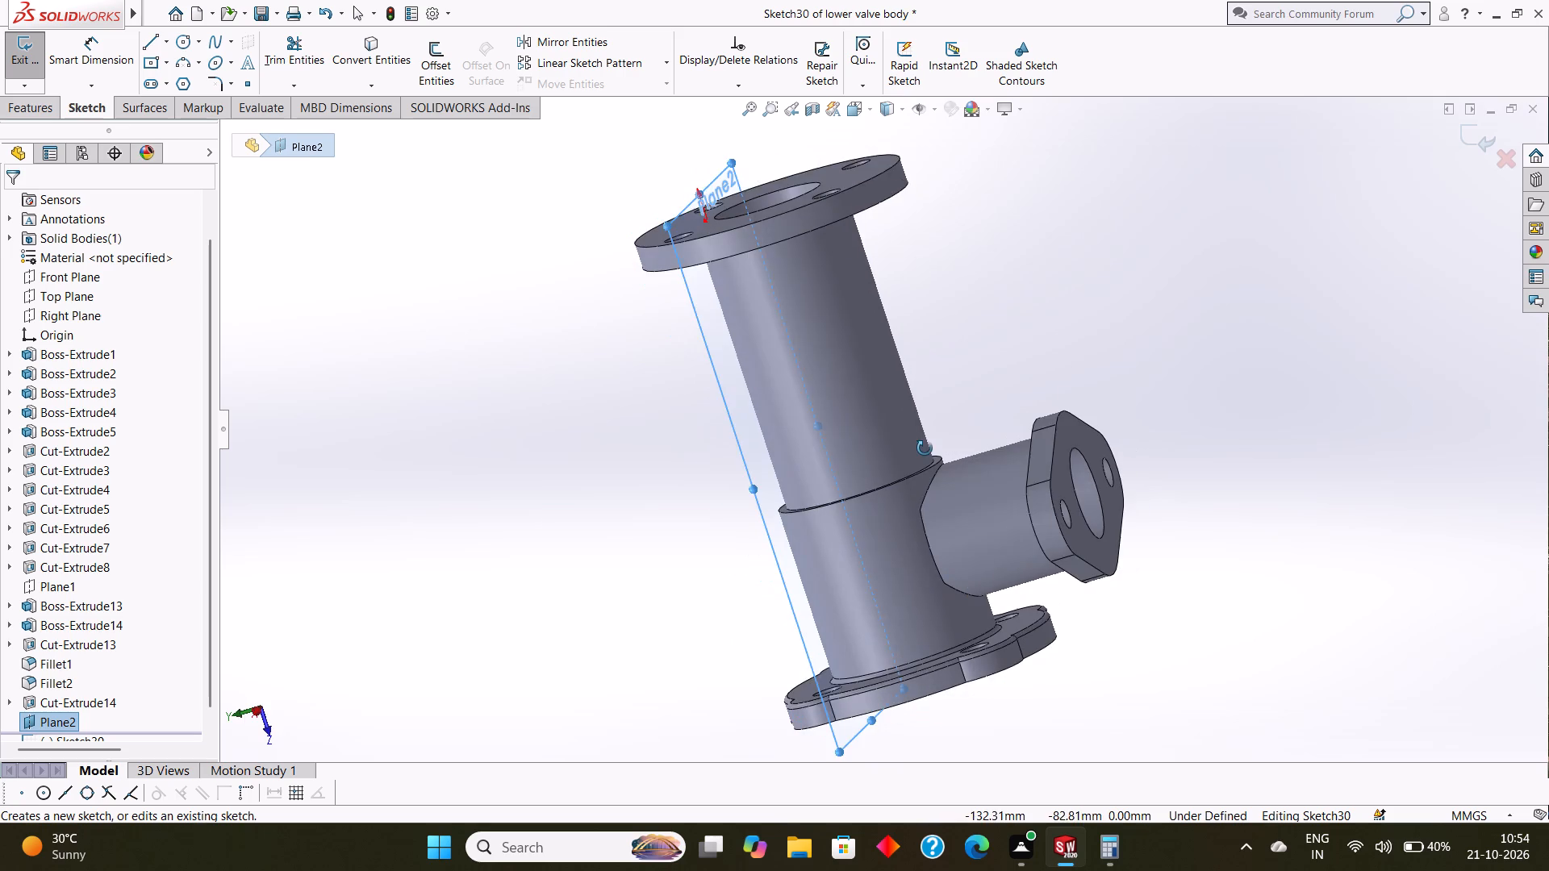
pyautogui.moveTo(925, 448); pyautogui.dragTo(1004, 450, button='middle')
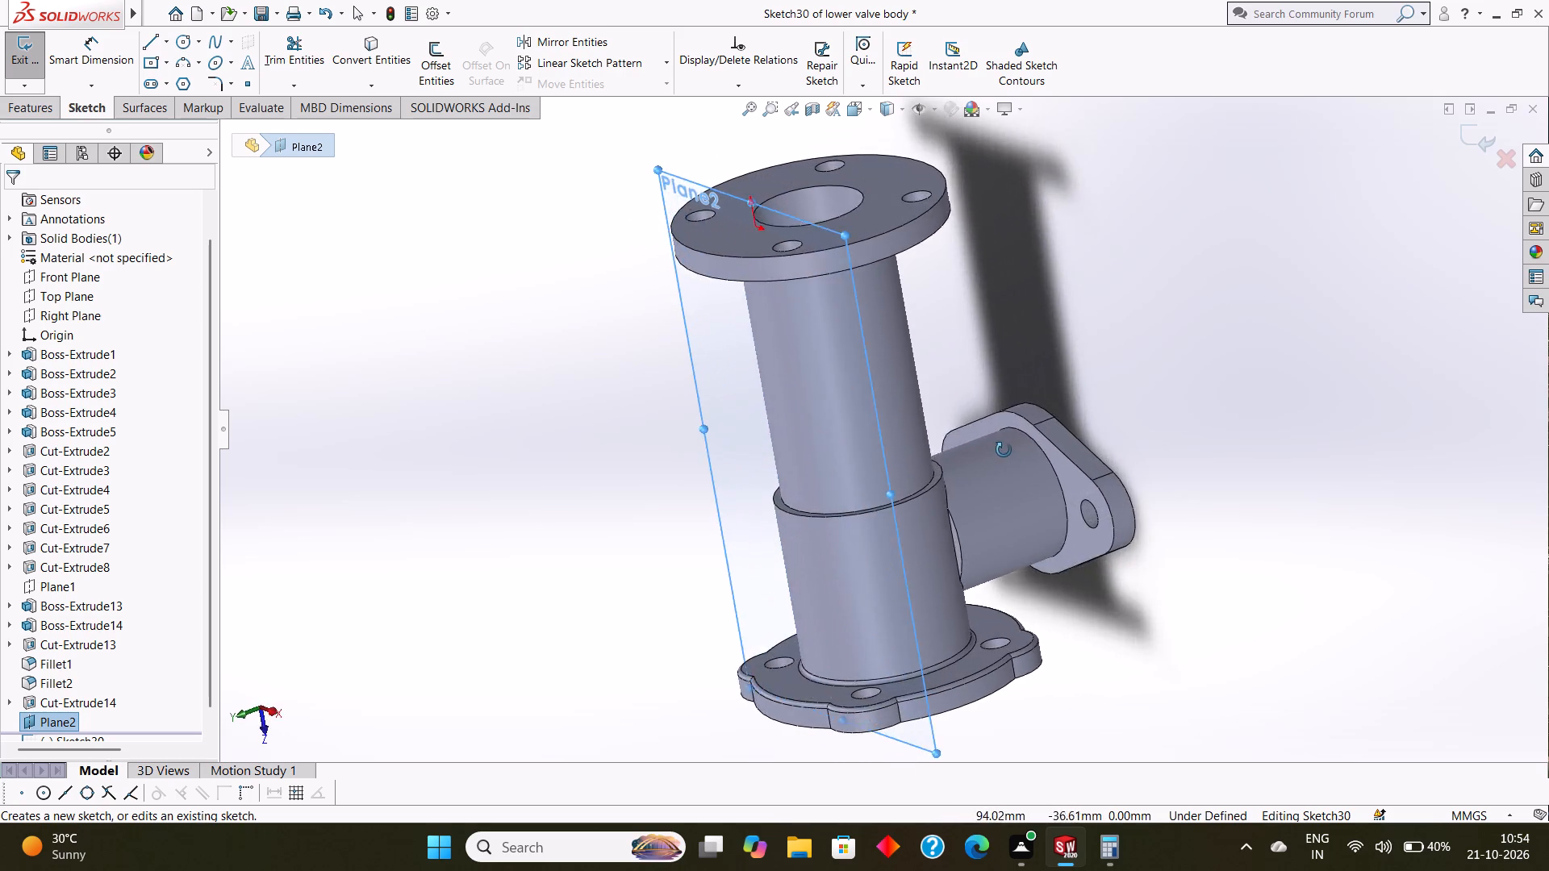
pyautogui.moveTo(1004, 450); pyautogui.dragTo(1025, 448, button='middle')
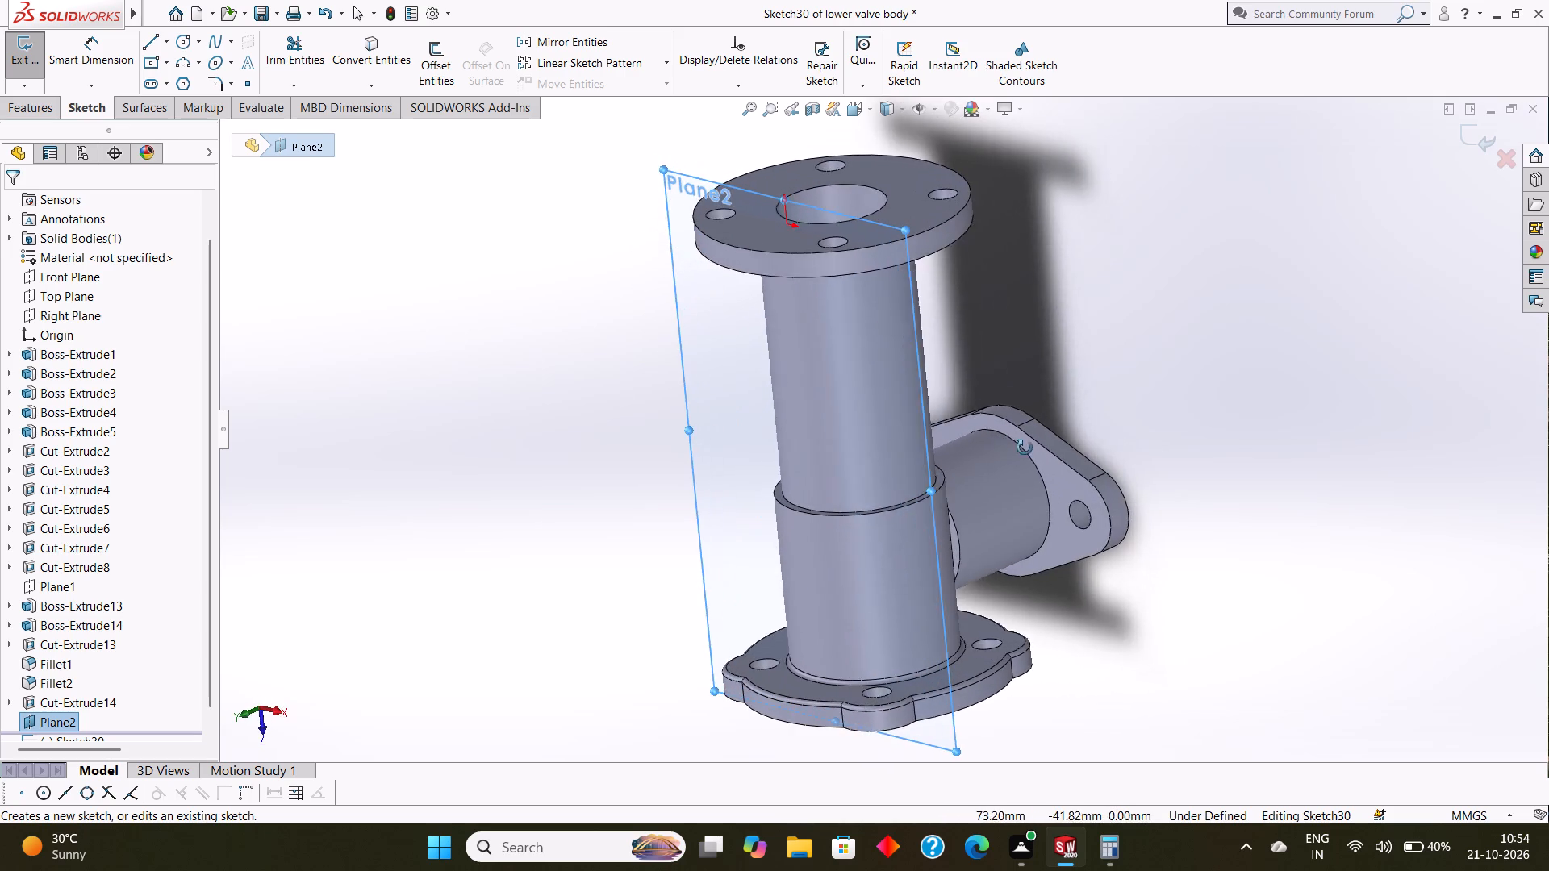
pyautogui.moveTo(1025, 448); pyautogui.dragTo(1041, 424, button='middle')
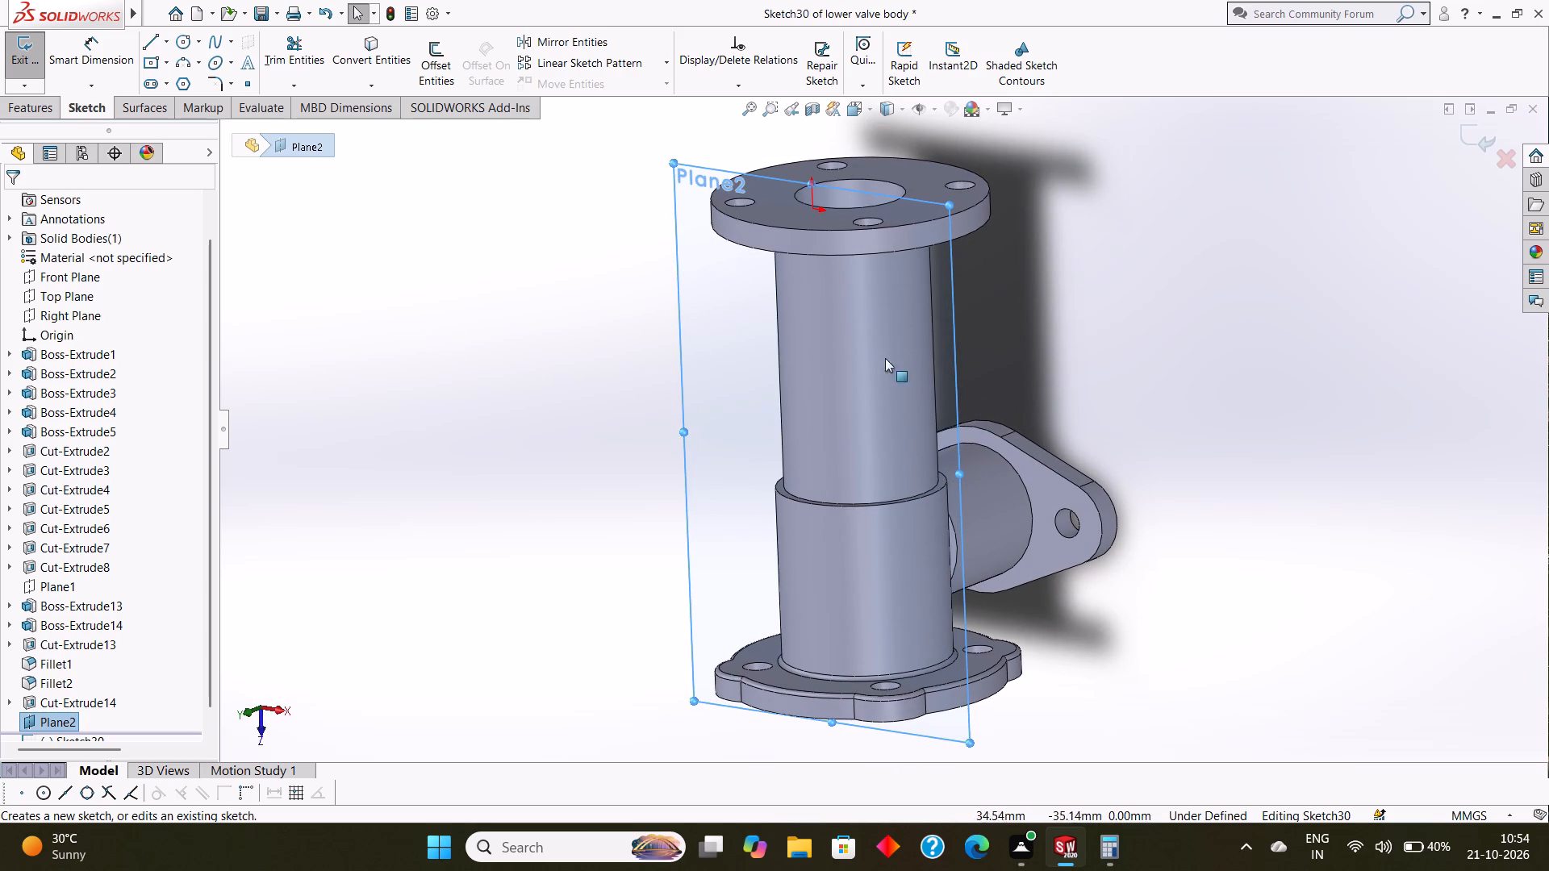
pyautogui.click(703, 263)
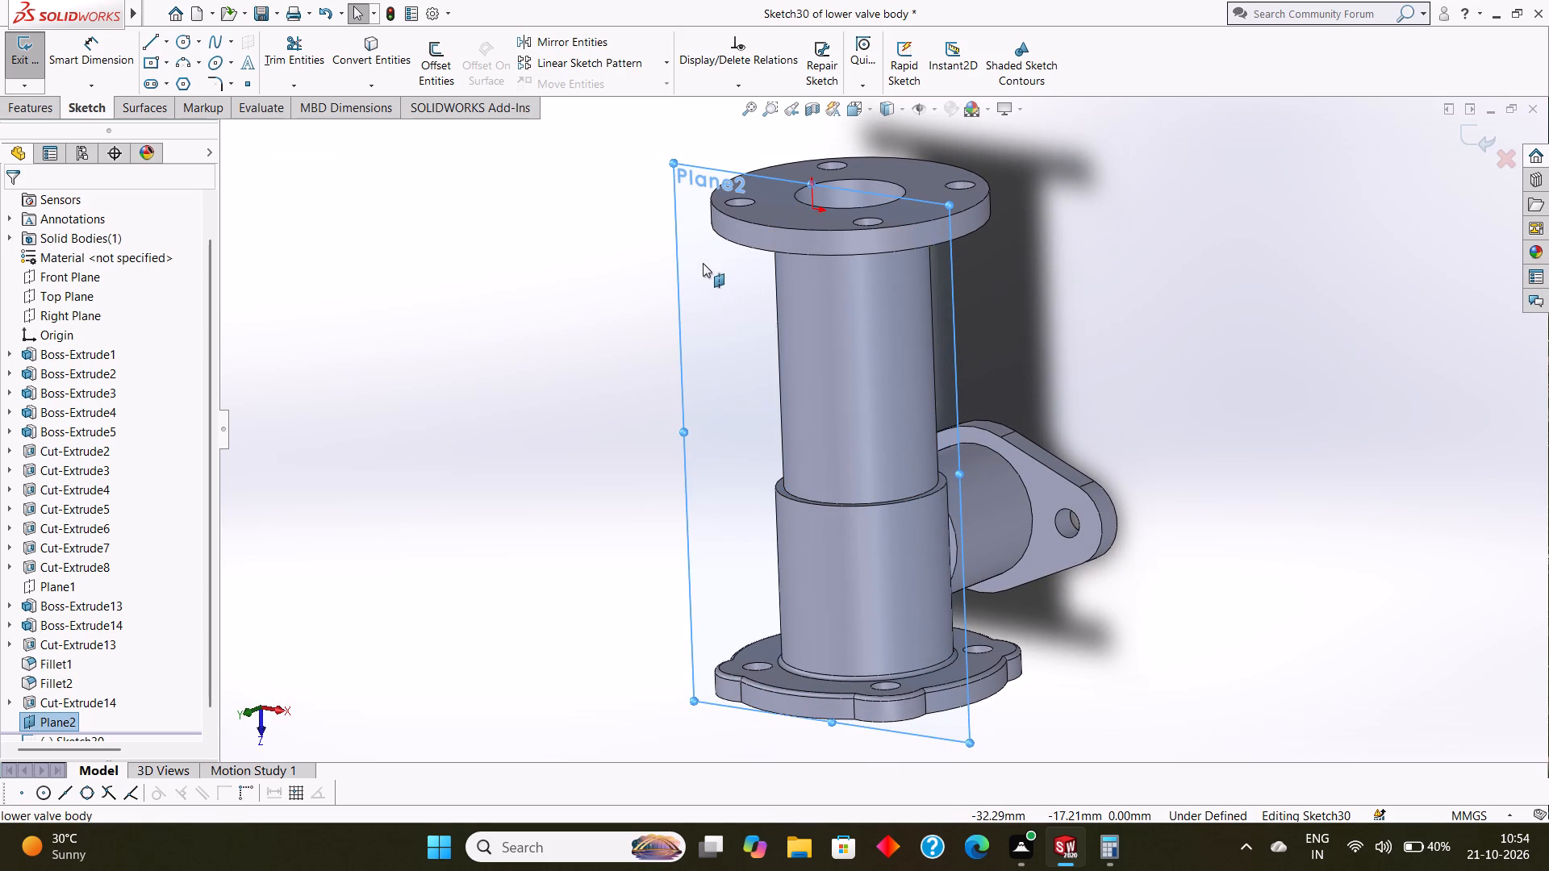
pyautogui.hotkey('ctrl', '8')
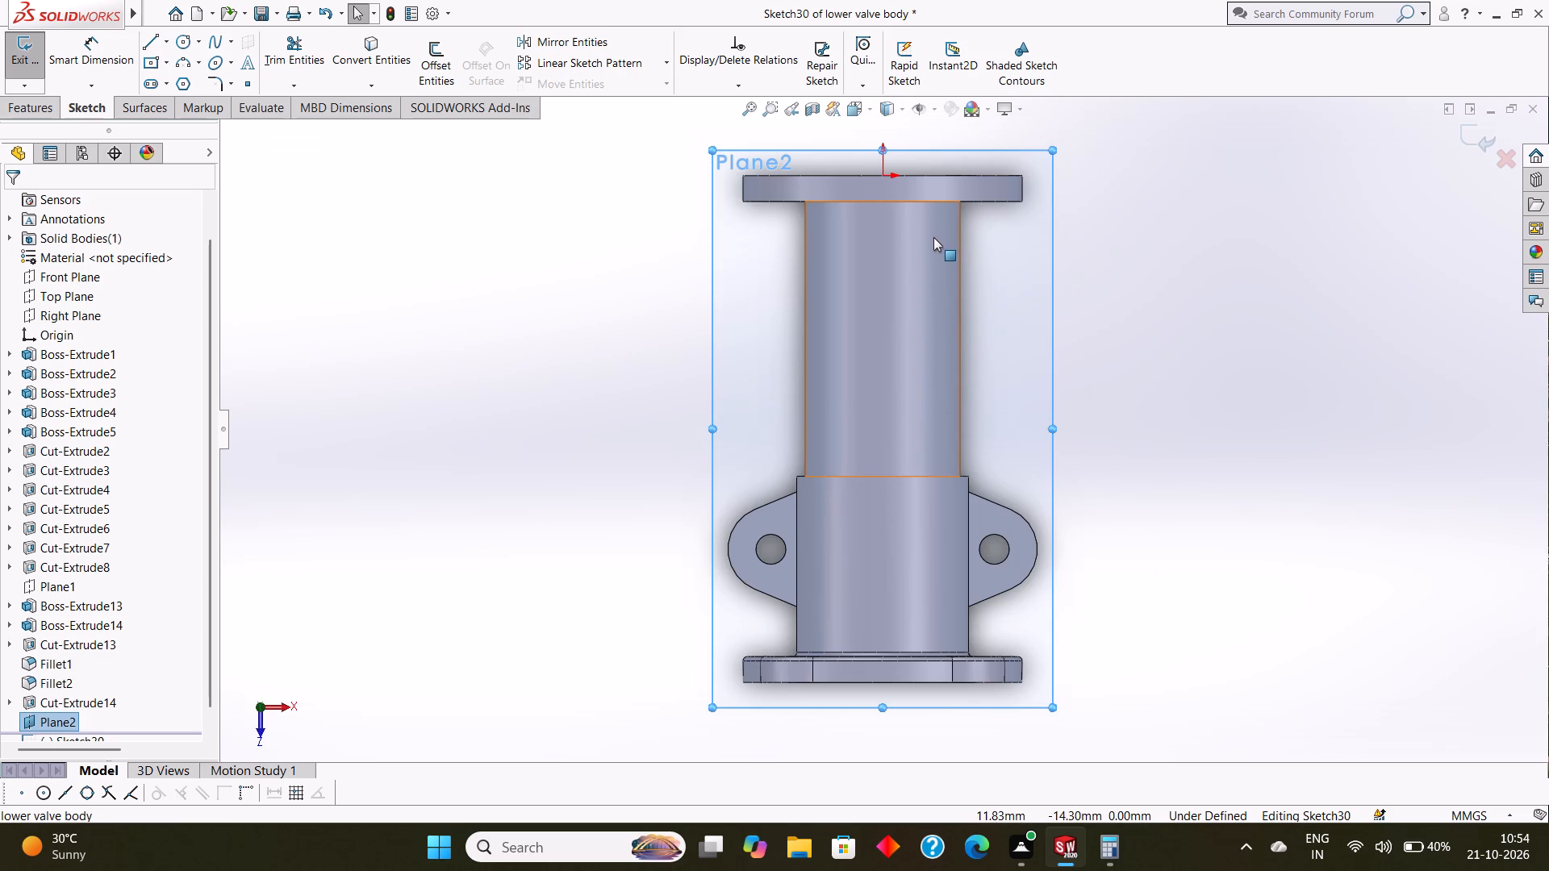
pyautogui.hotkey('ctrl', '8')
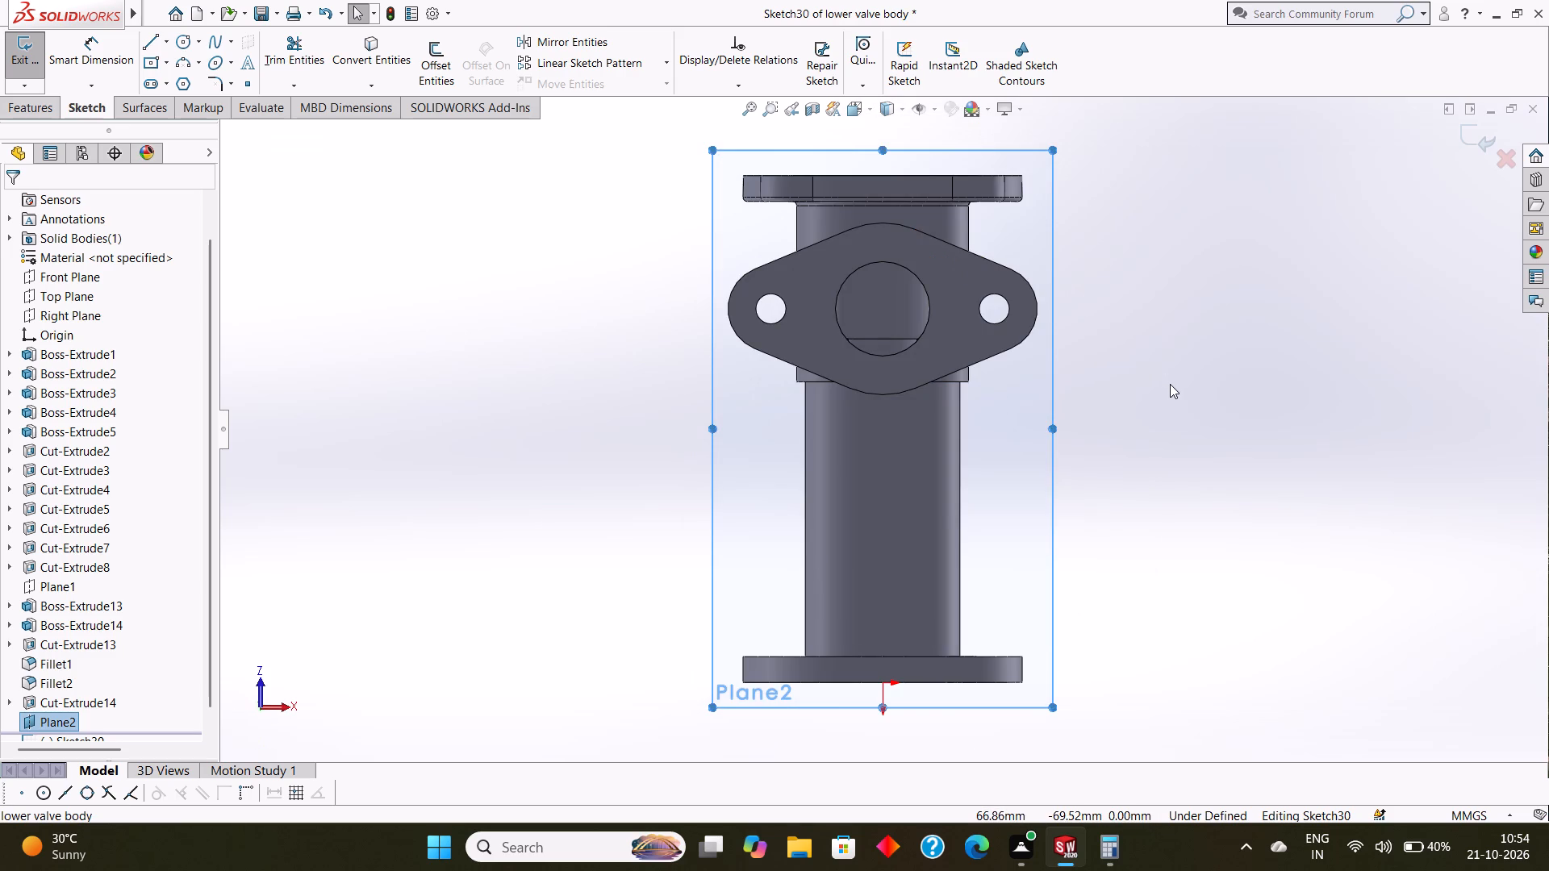
pyautogui.hotkey('ctrl', '8')
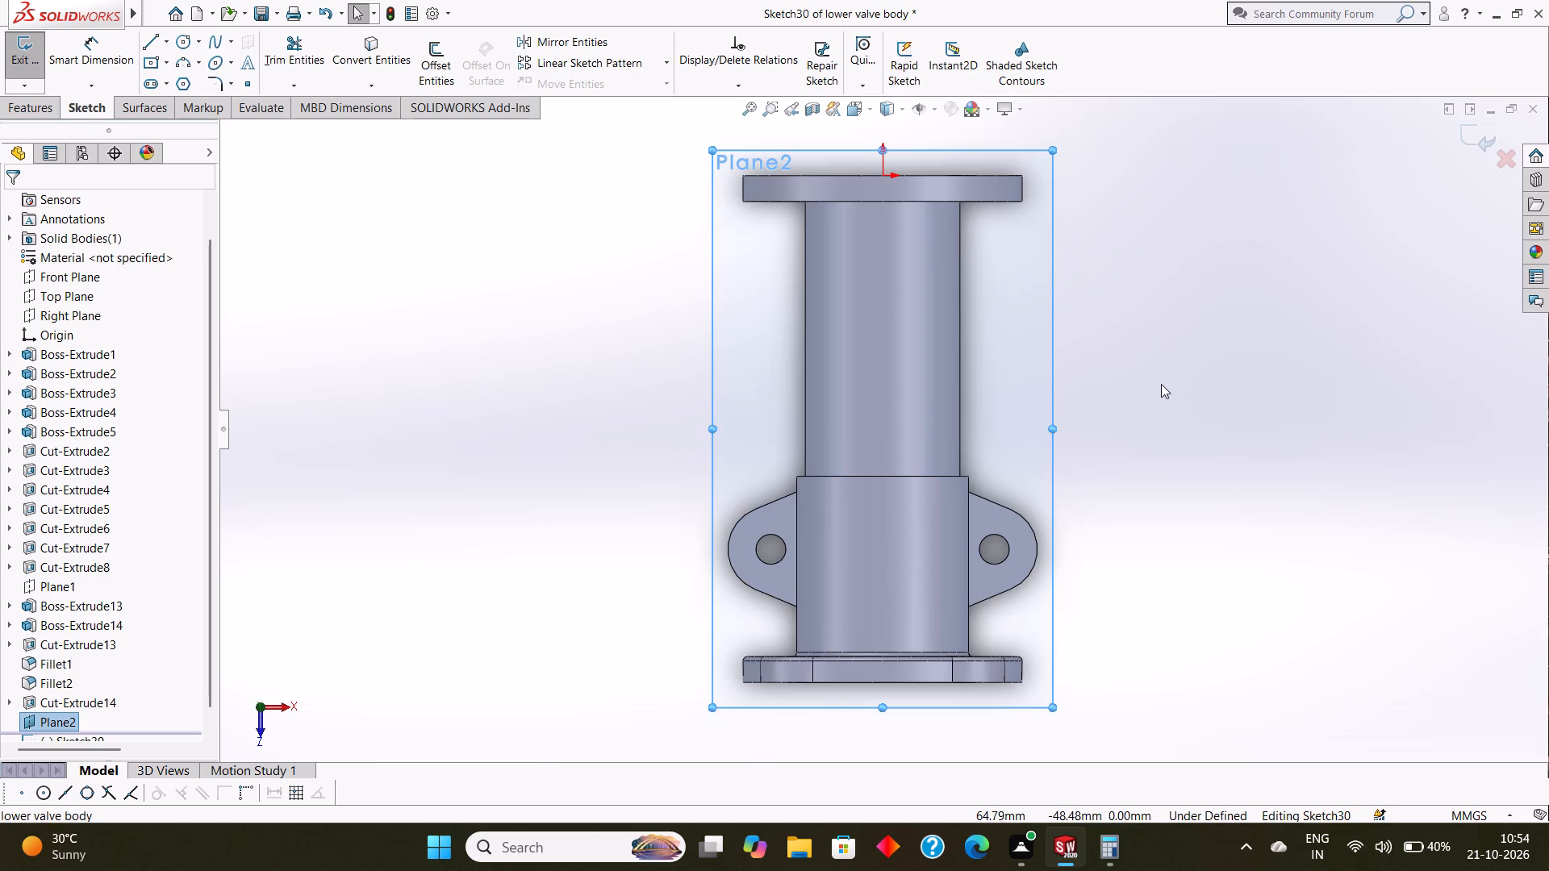
pyautogui.hotkey('ctrl', '8')
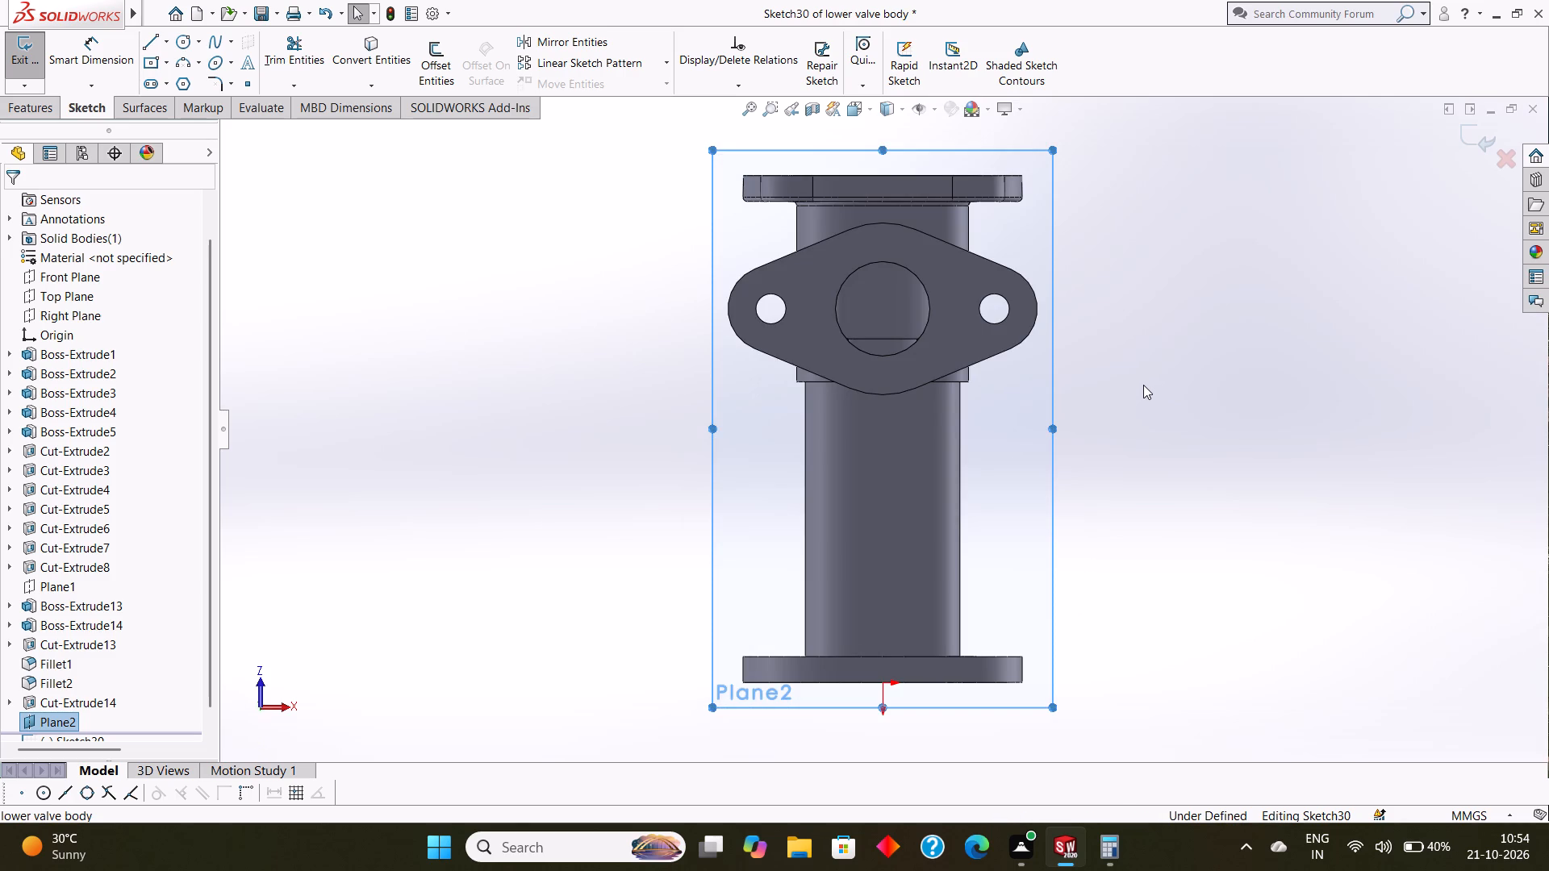
pyautogui.hotkey('ctrl', '8')
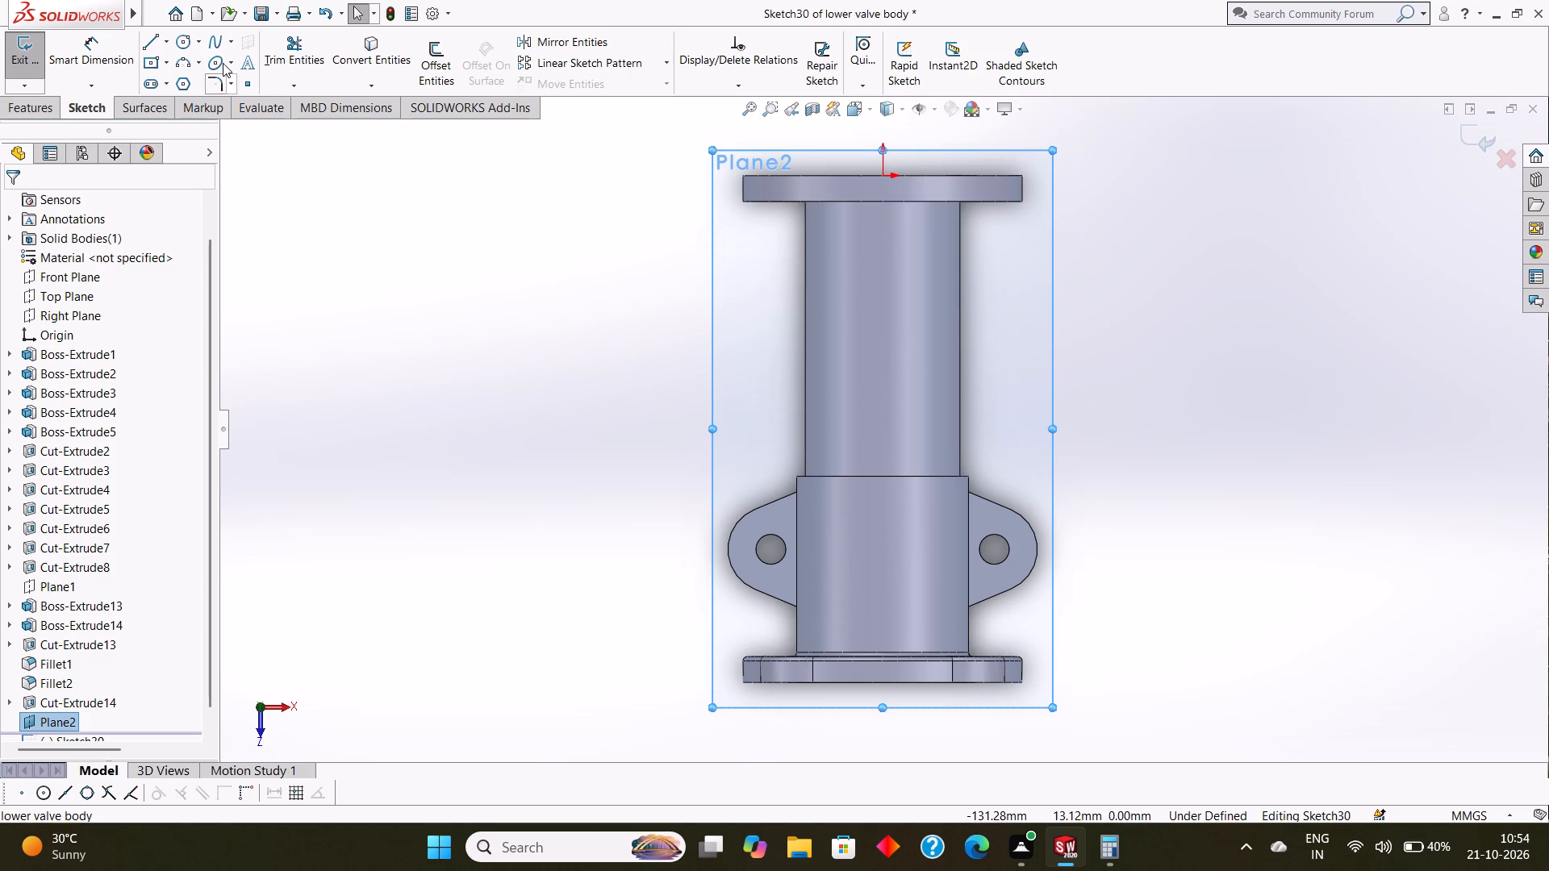
# Draw a vertical construction line 29 mm long from the origin along the main tube's axis on the offset plane.
pyautogui.click(198, 40)
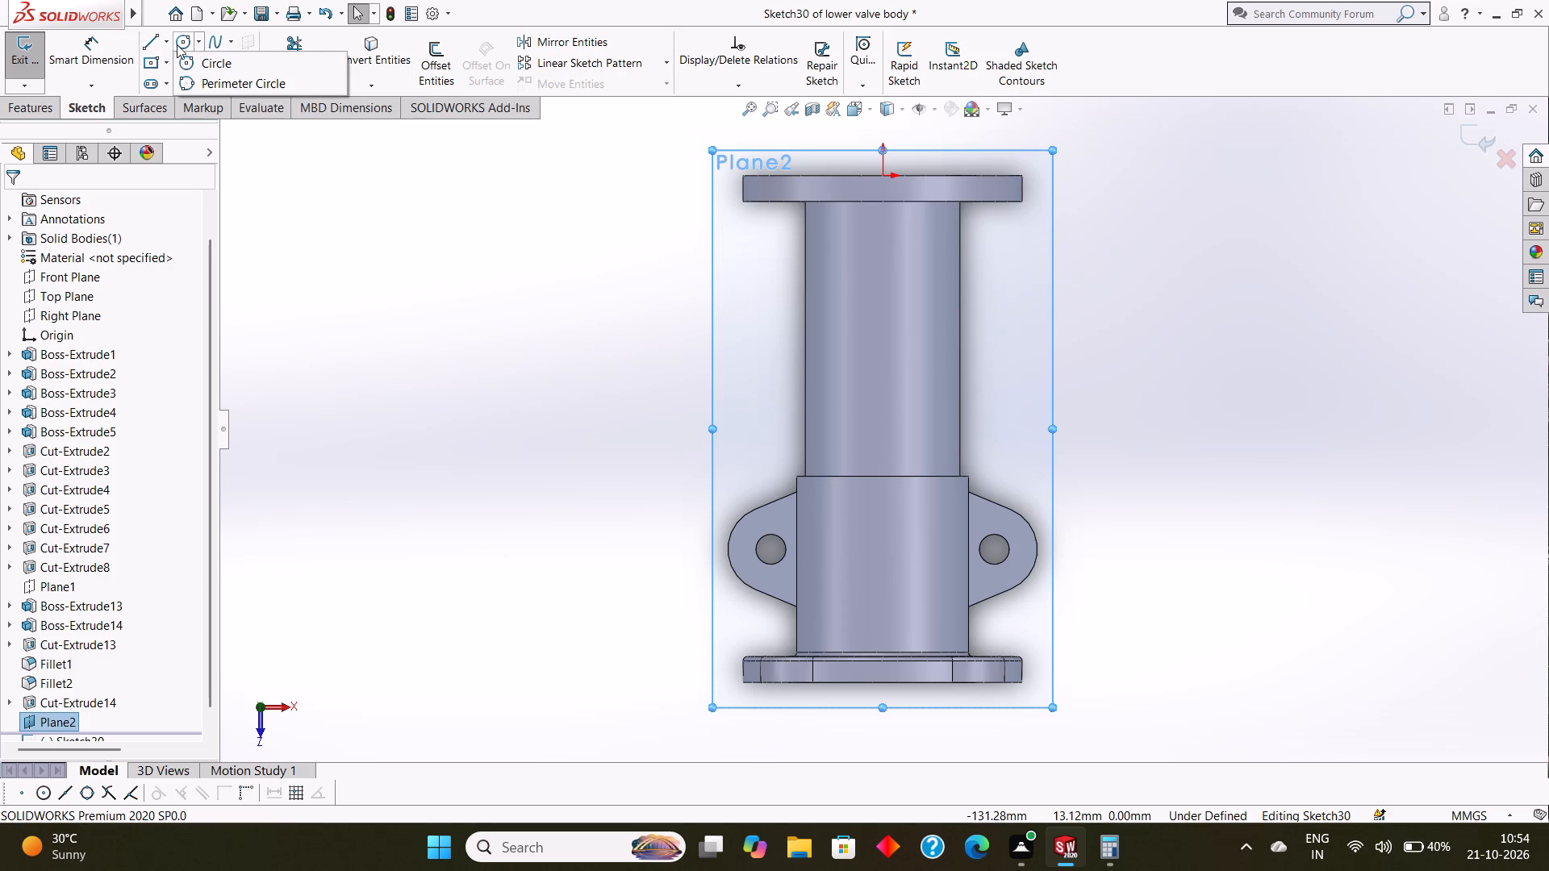
pyautogui.click(167, 40)
pyautogui.click(167, 40)
pyautogui.click(166, 40)
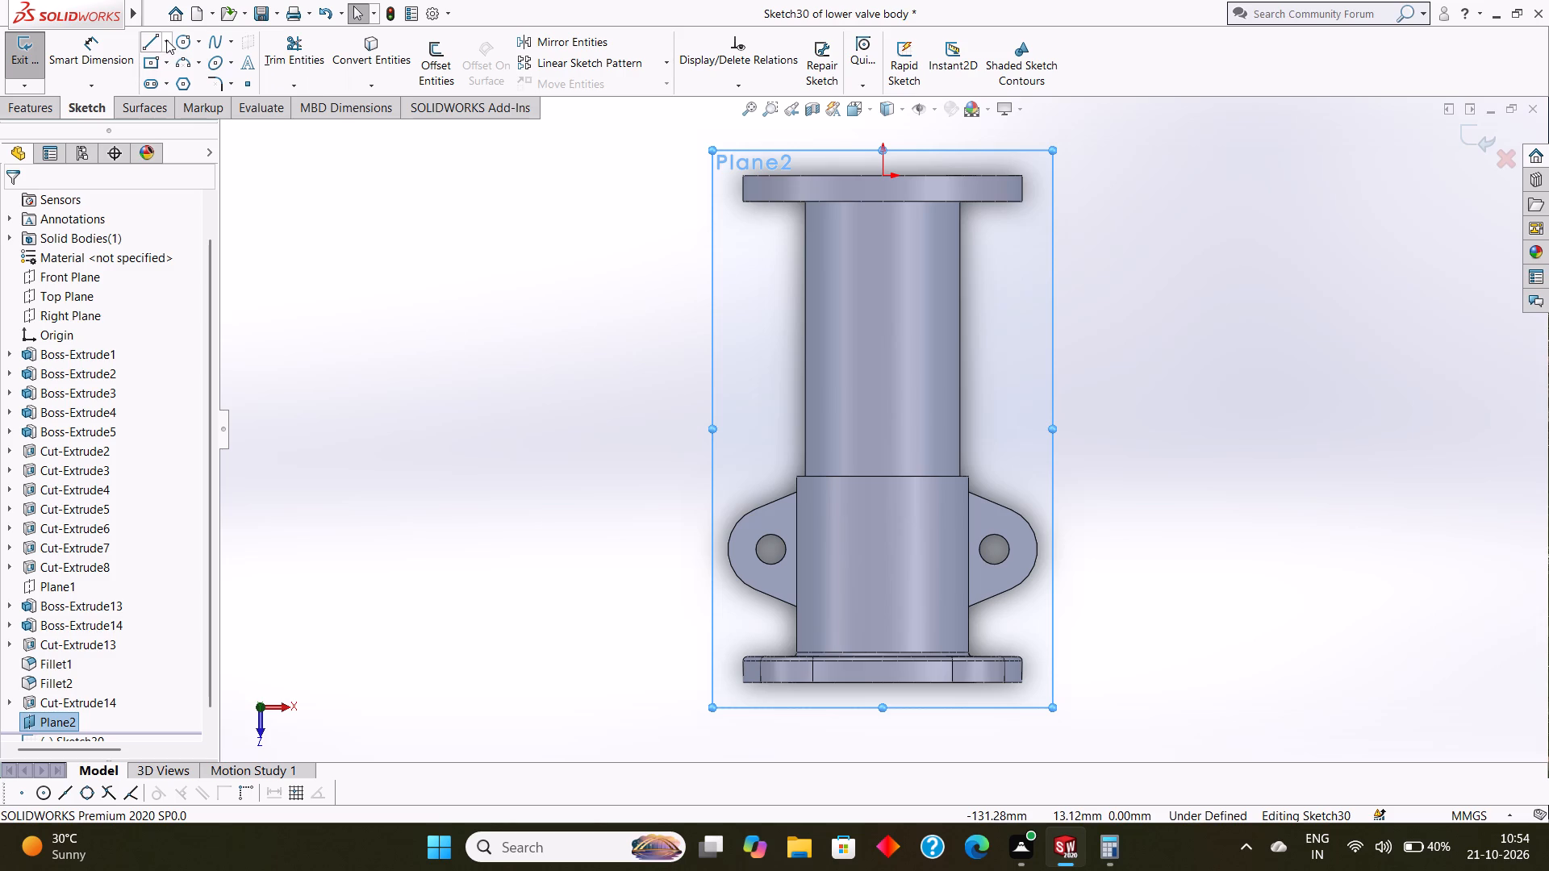
pyautogui.click(179, 83)
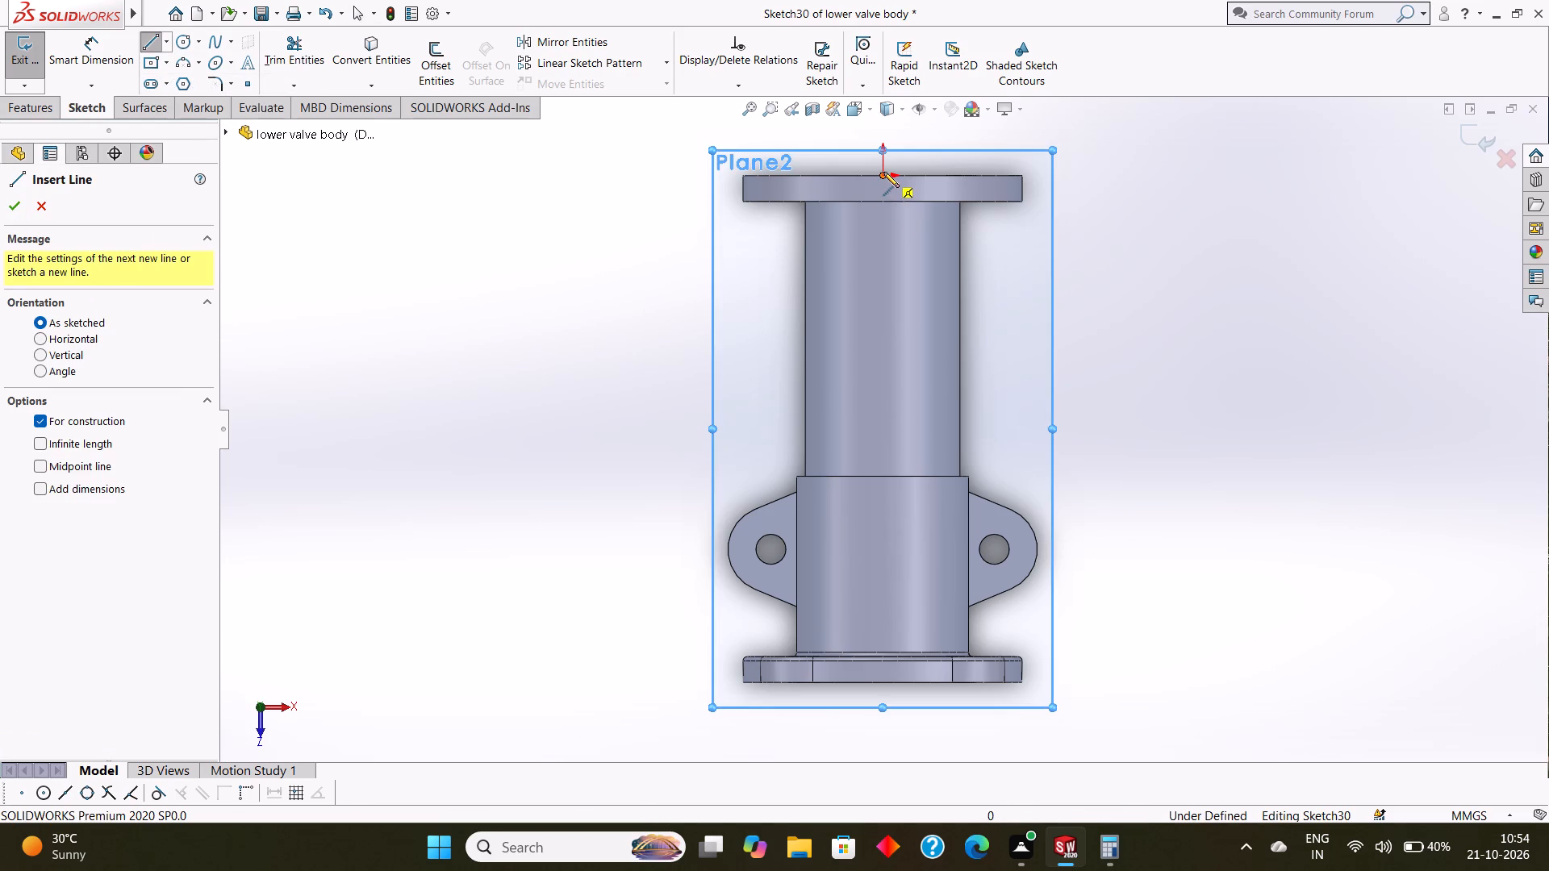
pyautogui.click(883, 172)
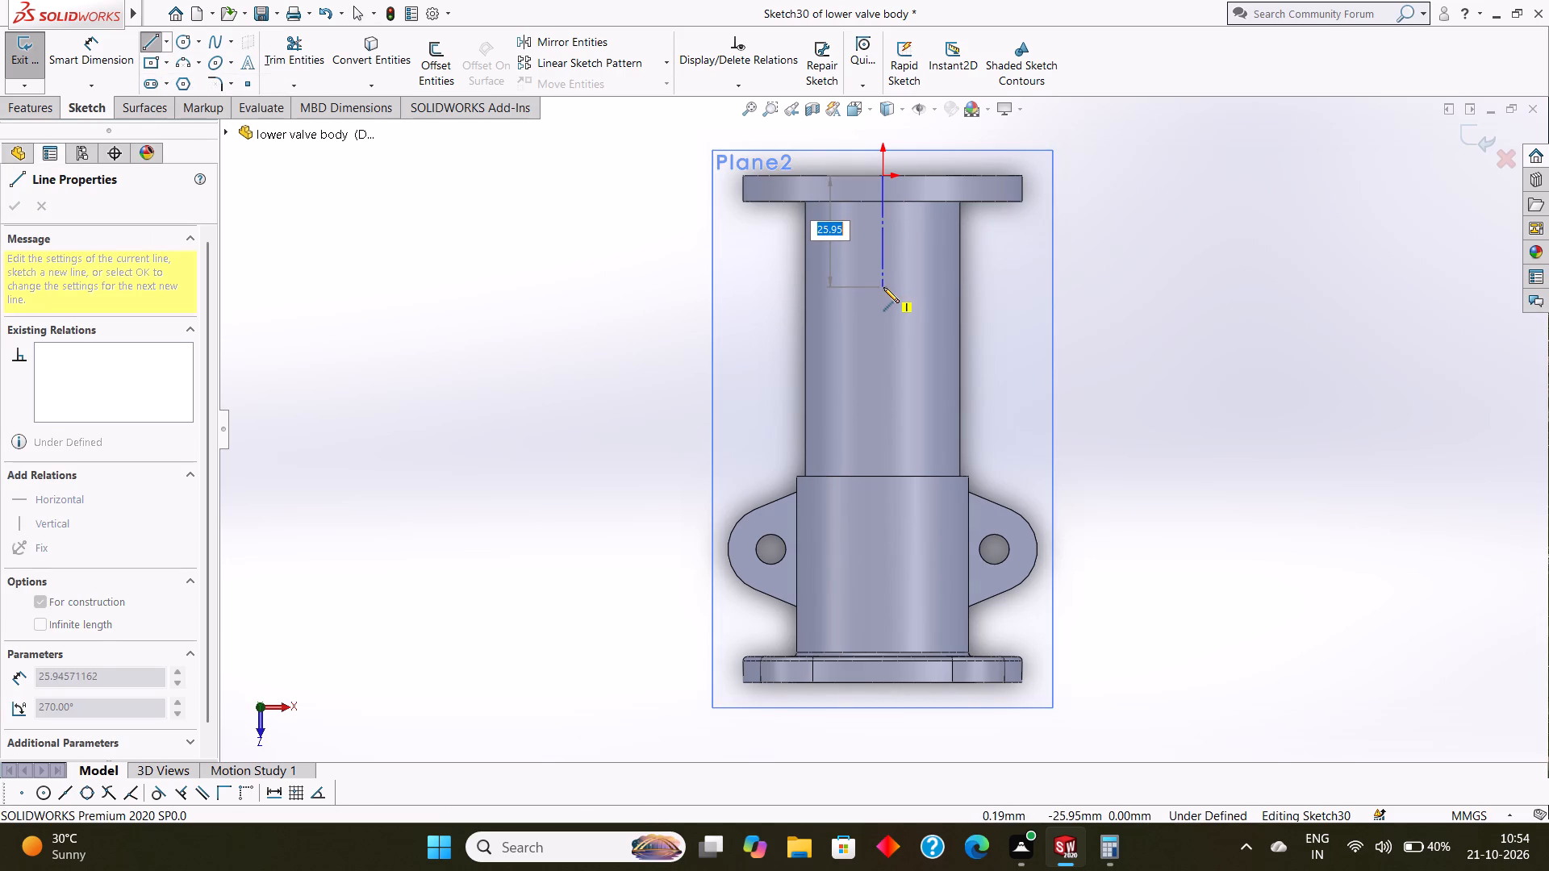
pyautogui.write('29')
pyautogui.press('Return')
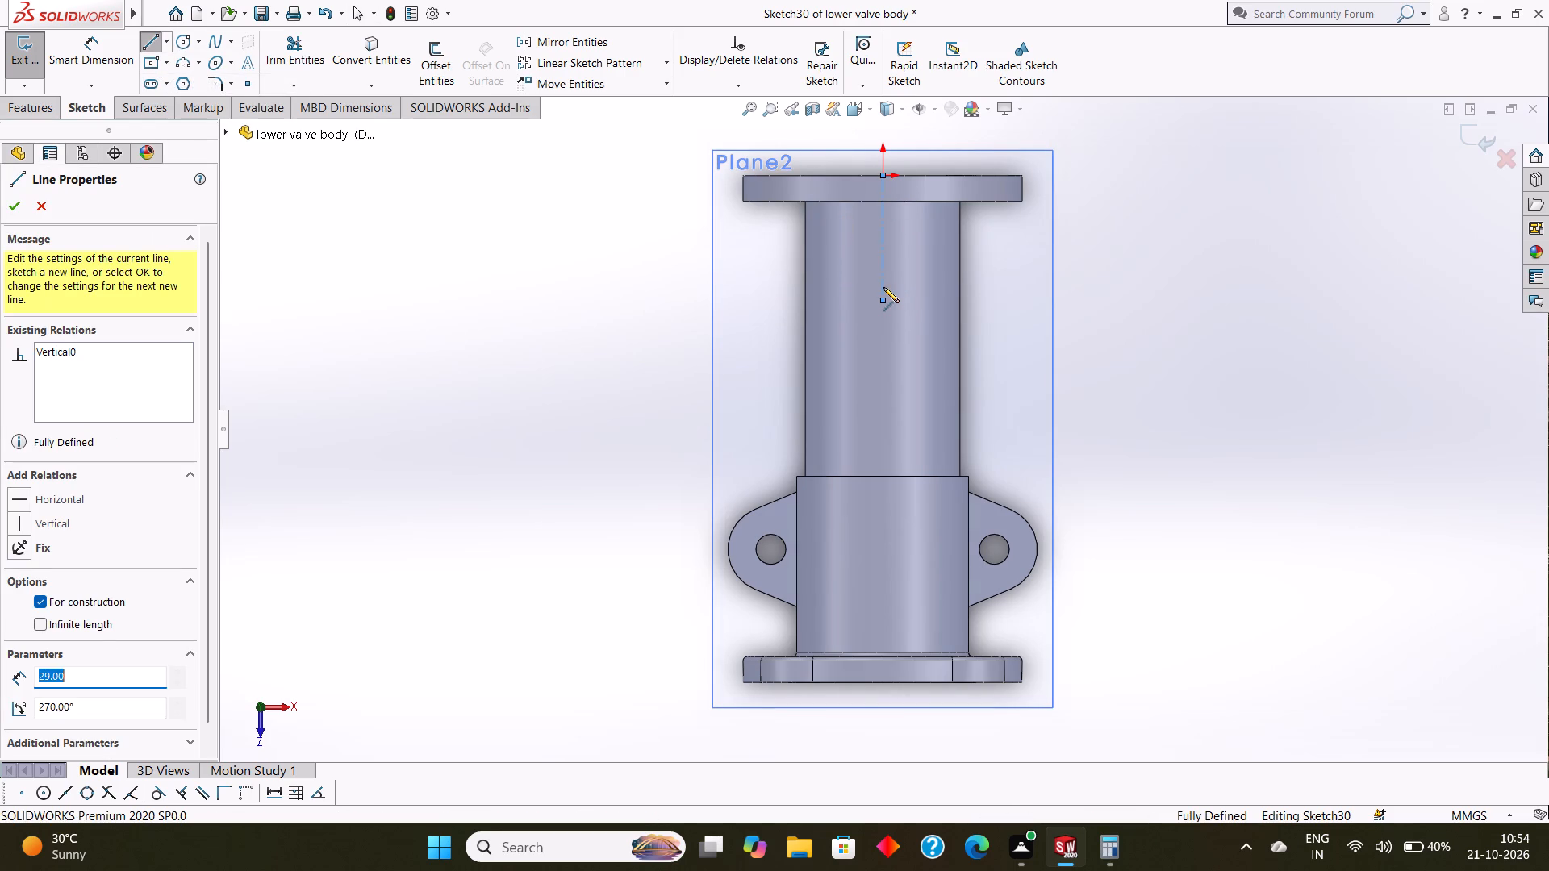
pyautogui.press('Escape')
# Sketch a circle of about 17 mm radius centred on the free end of the construction line.
pyautogui.click(185, 45)
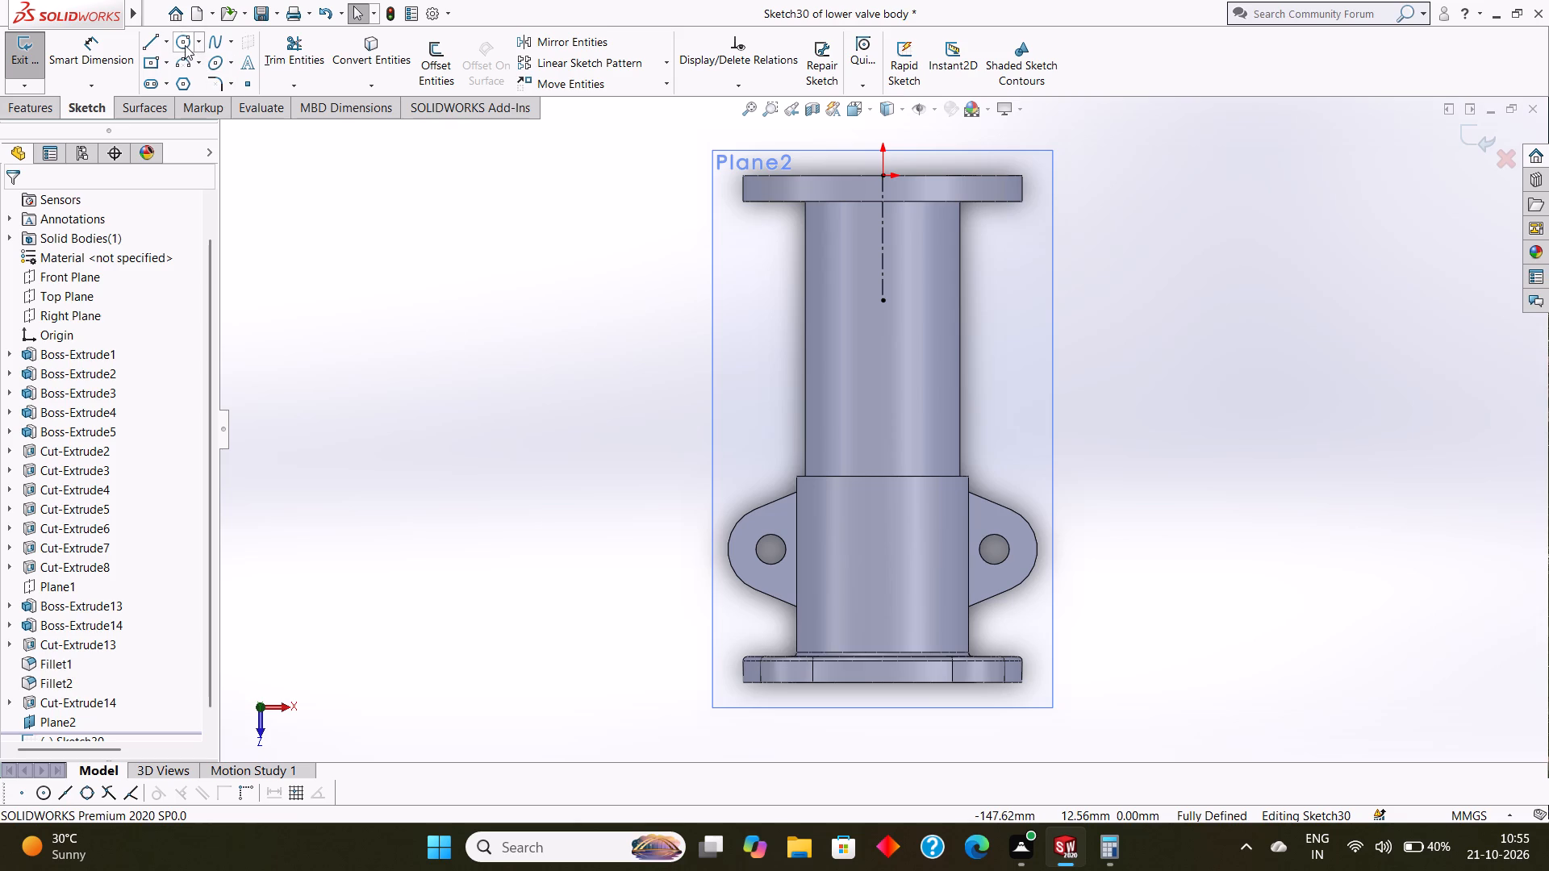
pyautogui.moveTo(886, 300); pyautogui.dragTo(933, 352)
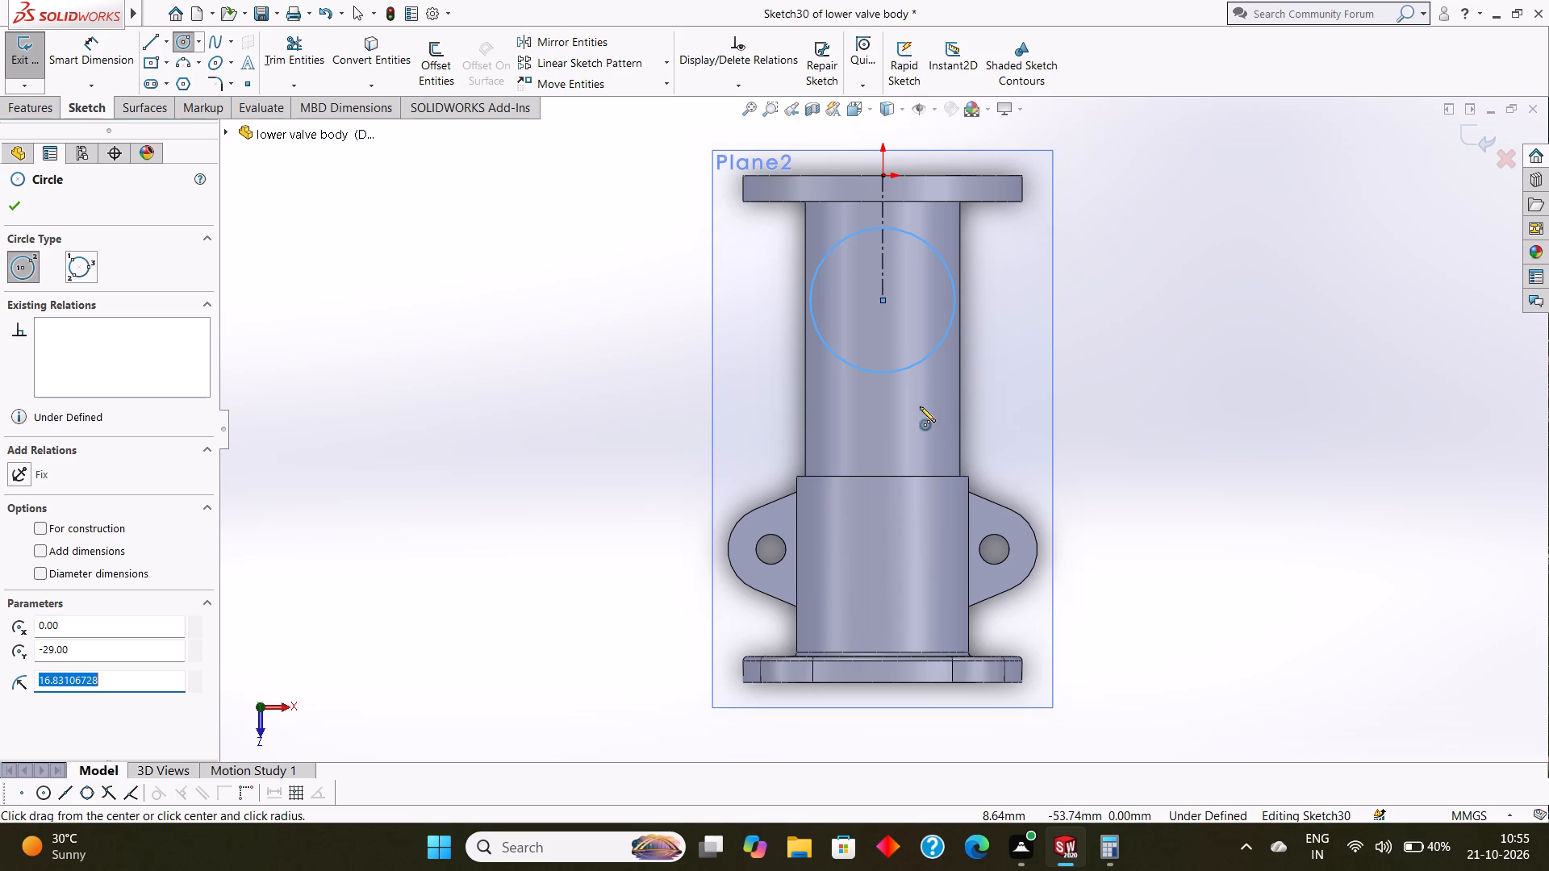
pyautogui.click(10, 206)
# Dimension the sketched circle's diameter and set it to 28 mm.
pyautogui.click(91, 55)
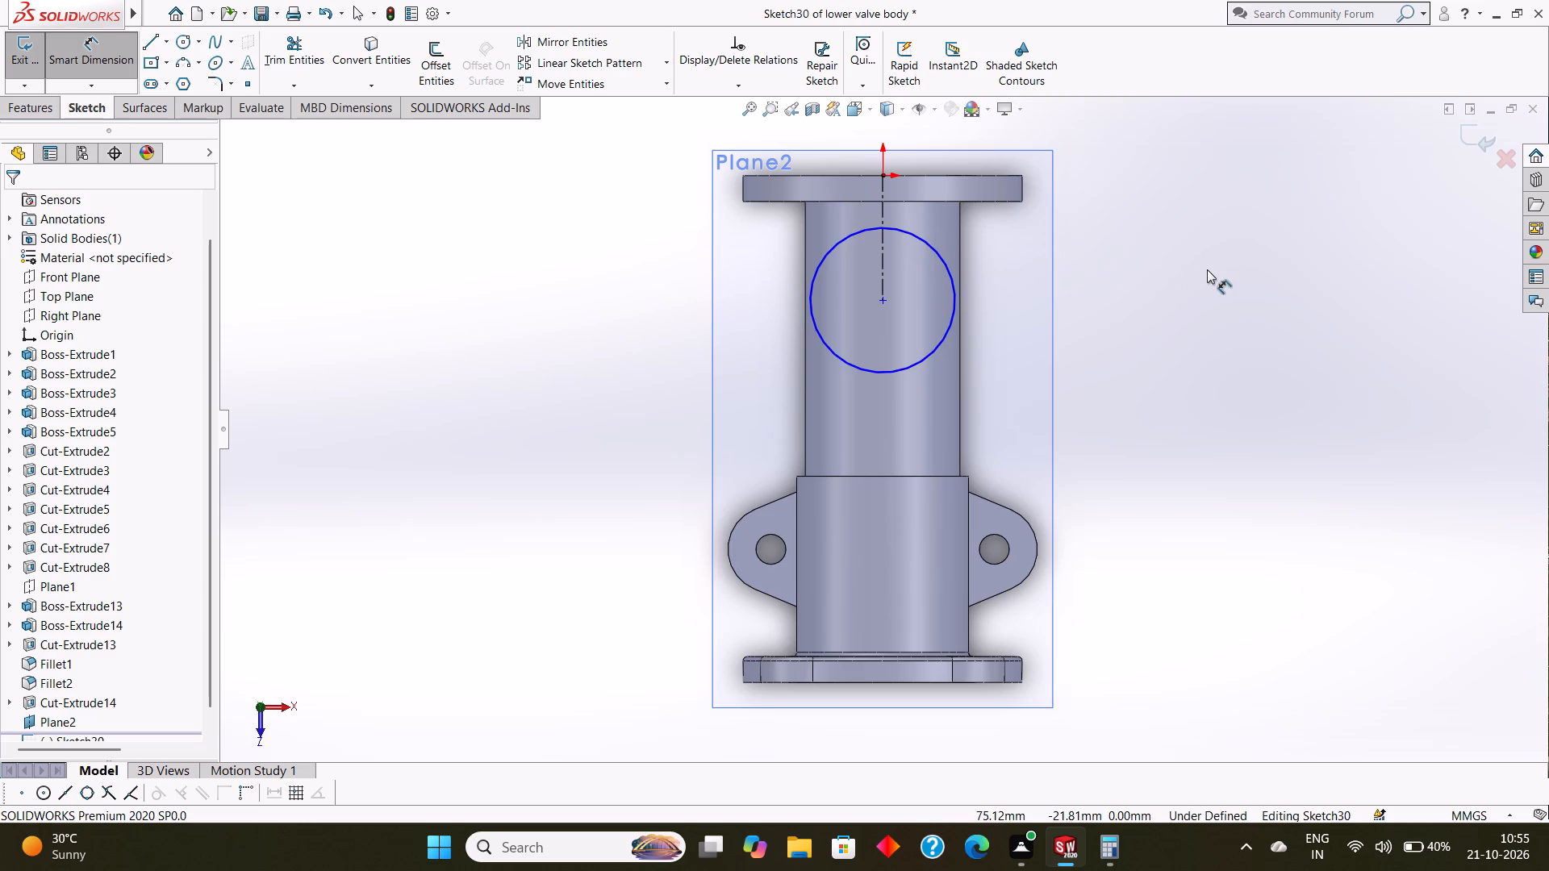
pyautogui.moveTo(1207, 269); pyautogui.dragTo(1215, 285, button='middle')
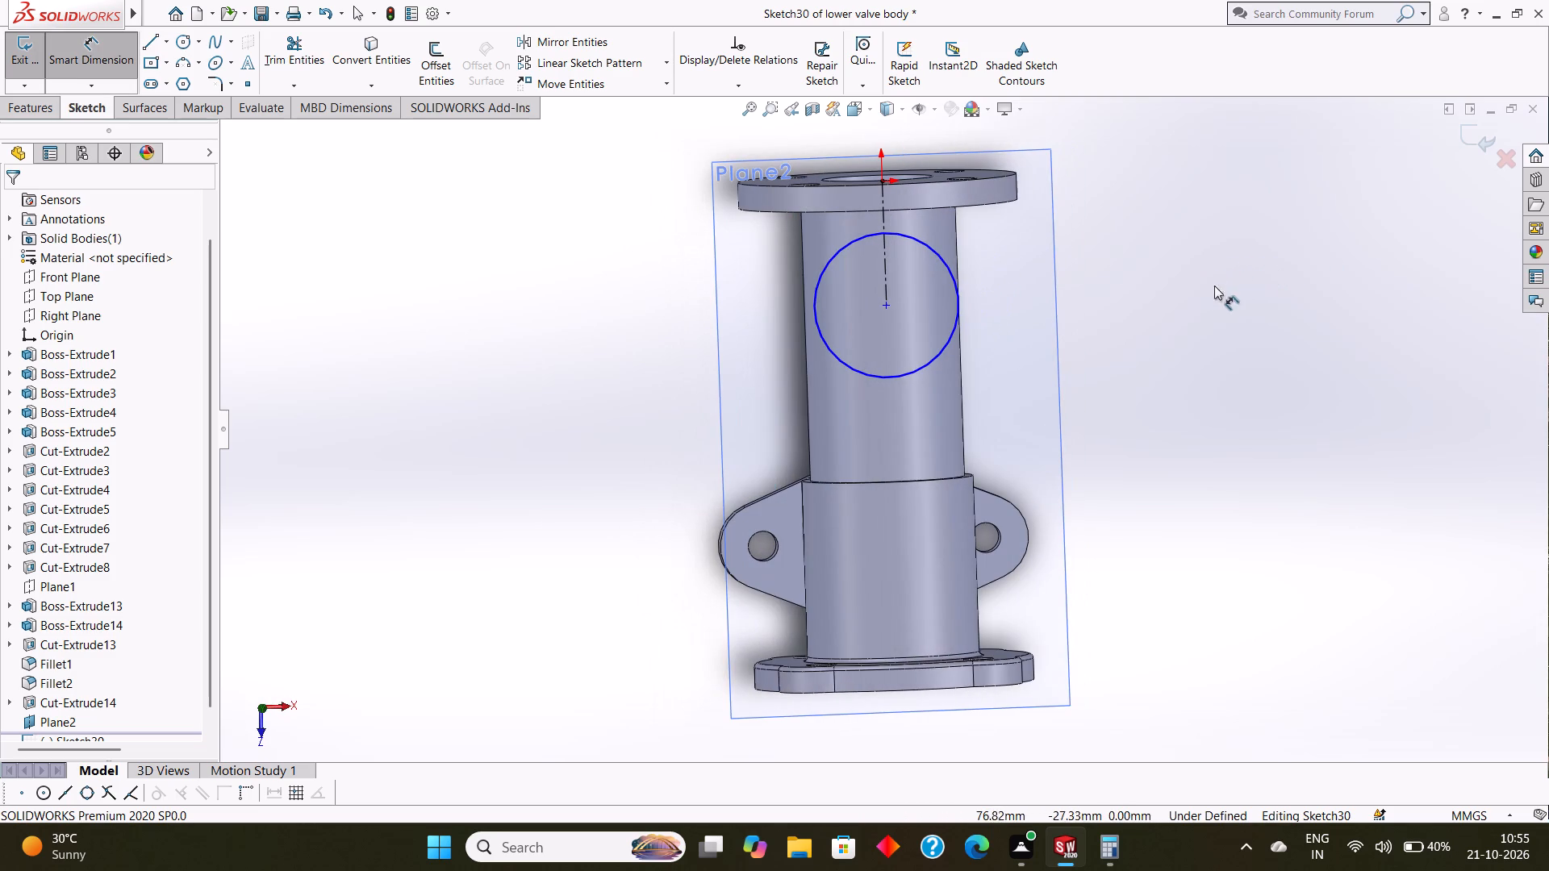
pyautogui.click(1023, 252)
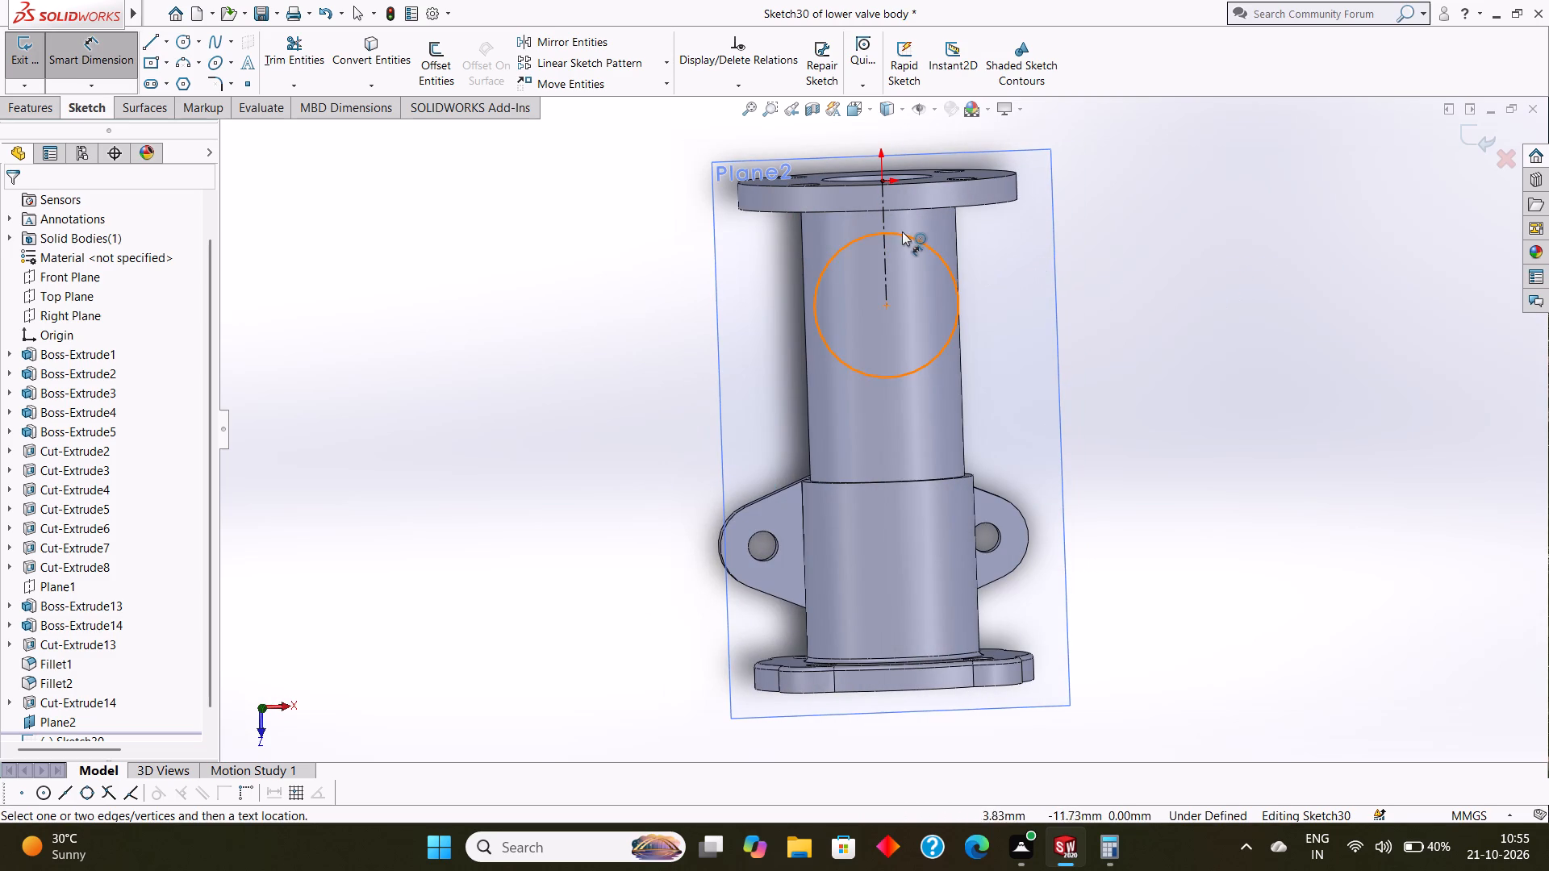
pyautogui.click(906, 233)
pyautogui.click(1212, 235)
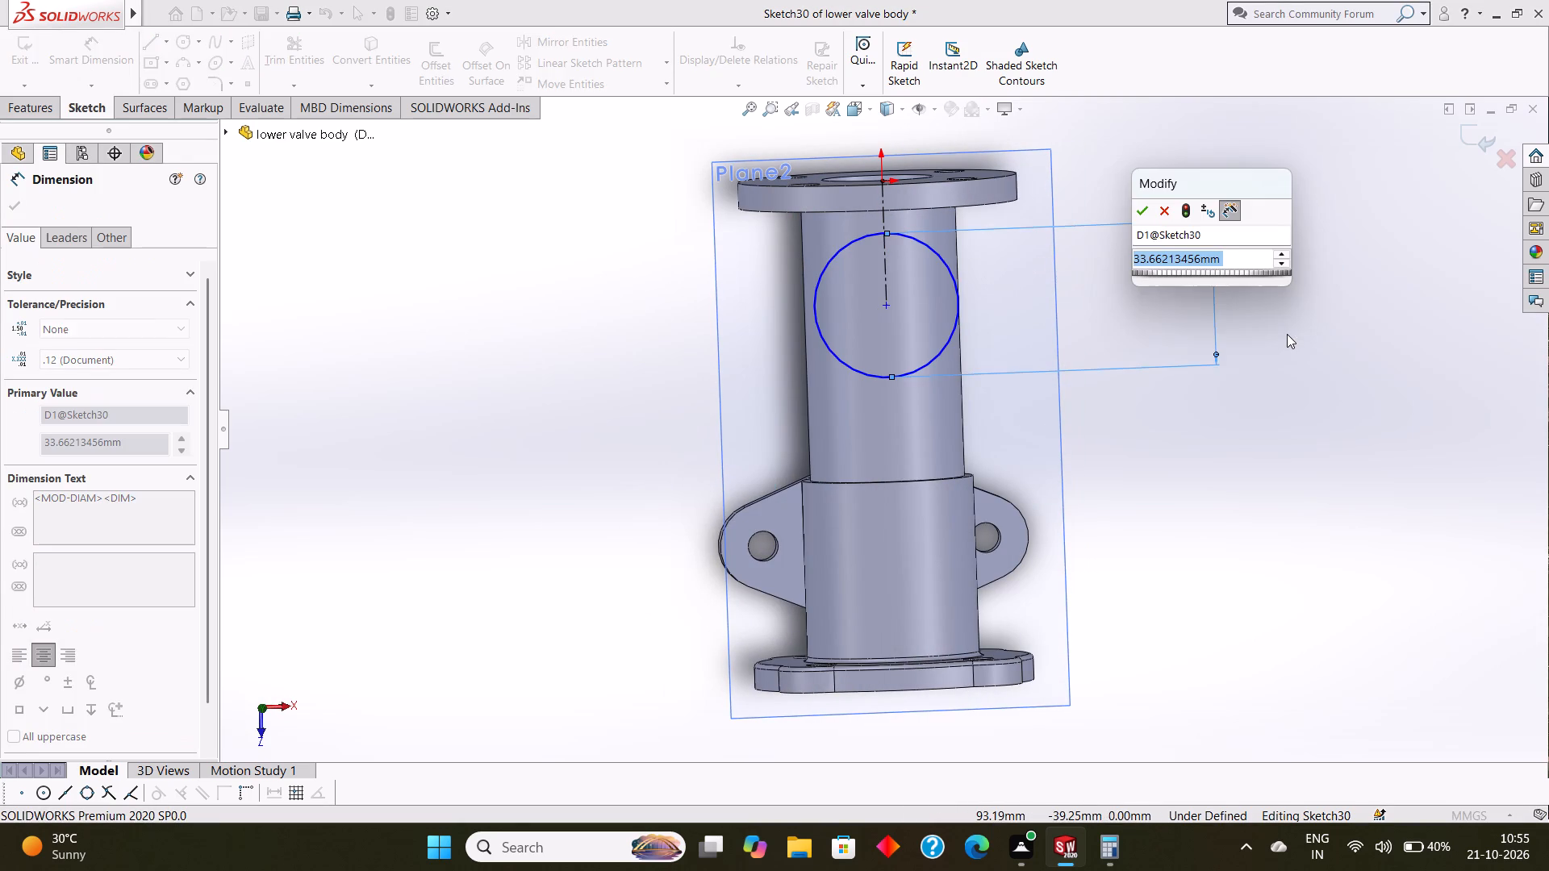
pyautogui.write('28')
pyautogui.press('Return')
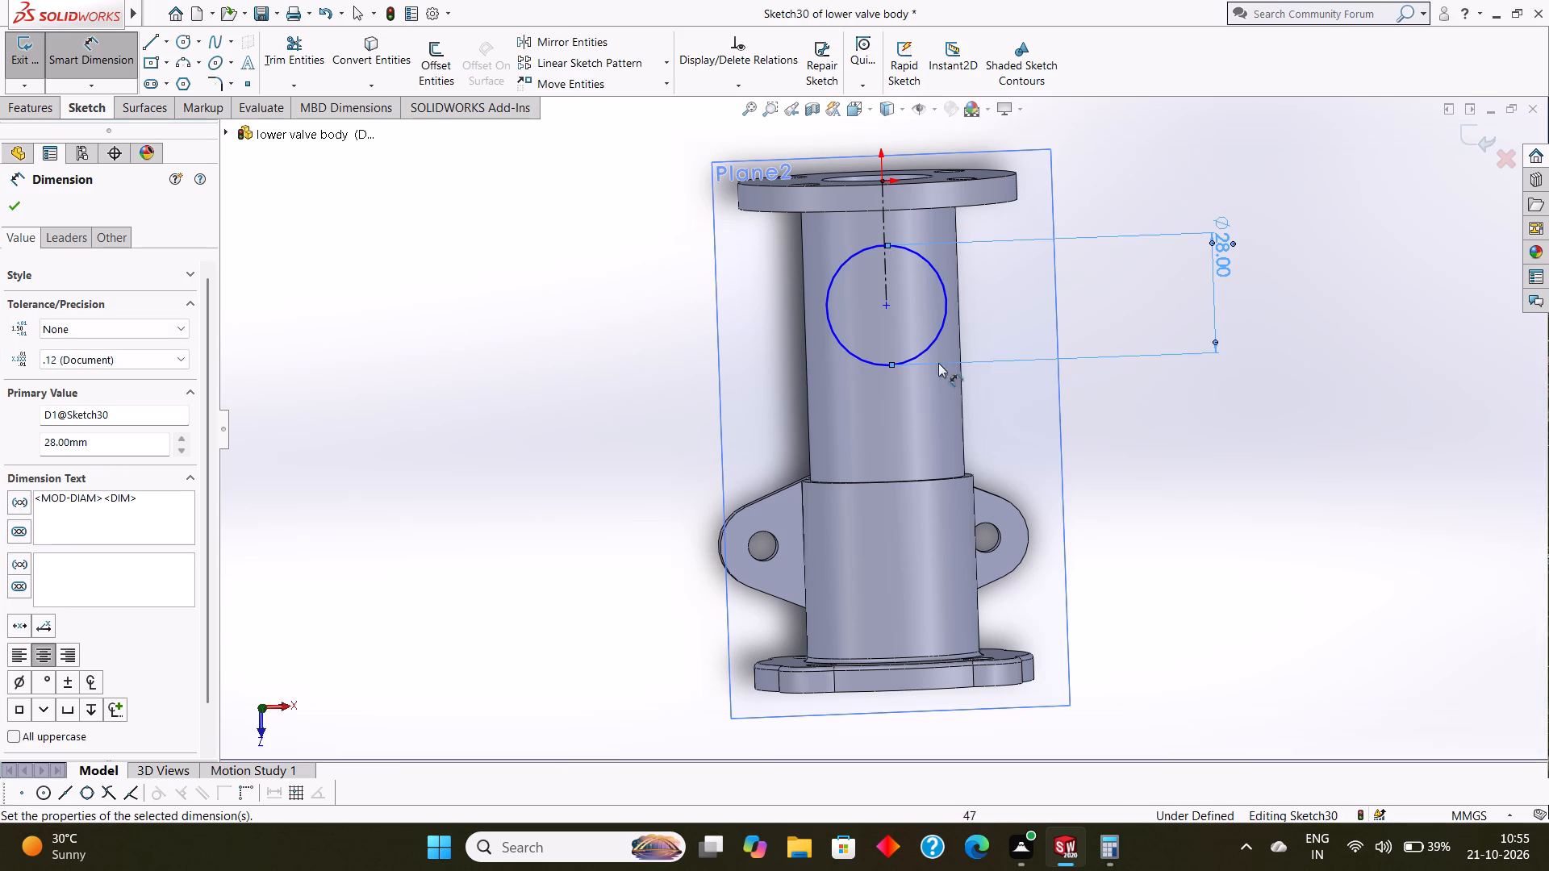
pyautogui.click(21, 204)
# Extrude the 28 mm circle as a blind boss 30 mm deep, pointing away from the main tube and merged with the body.
pyautogui.click(39, 109)
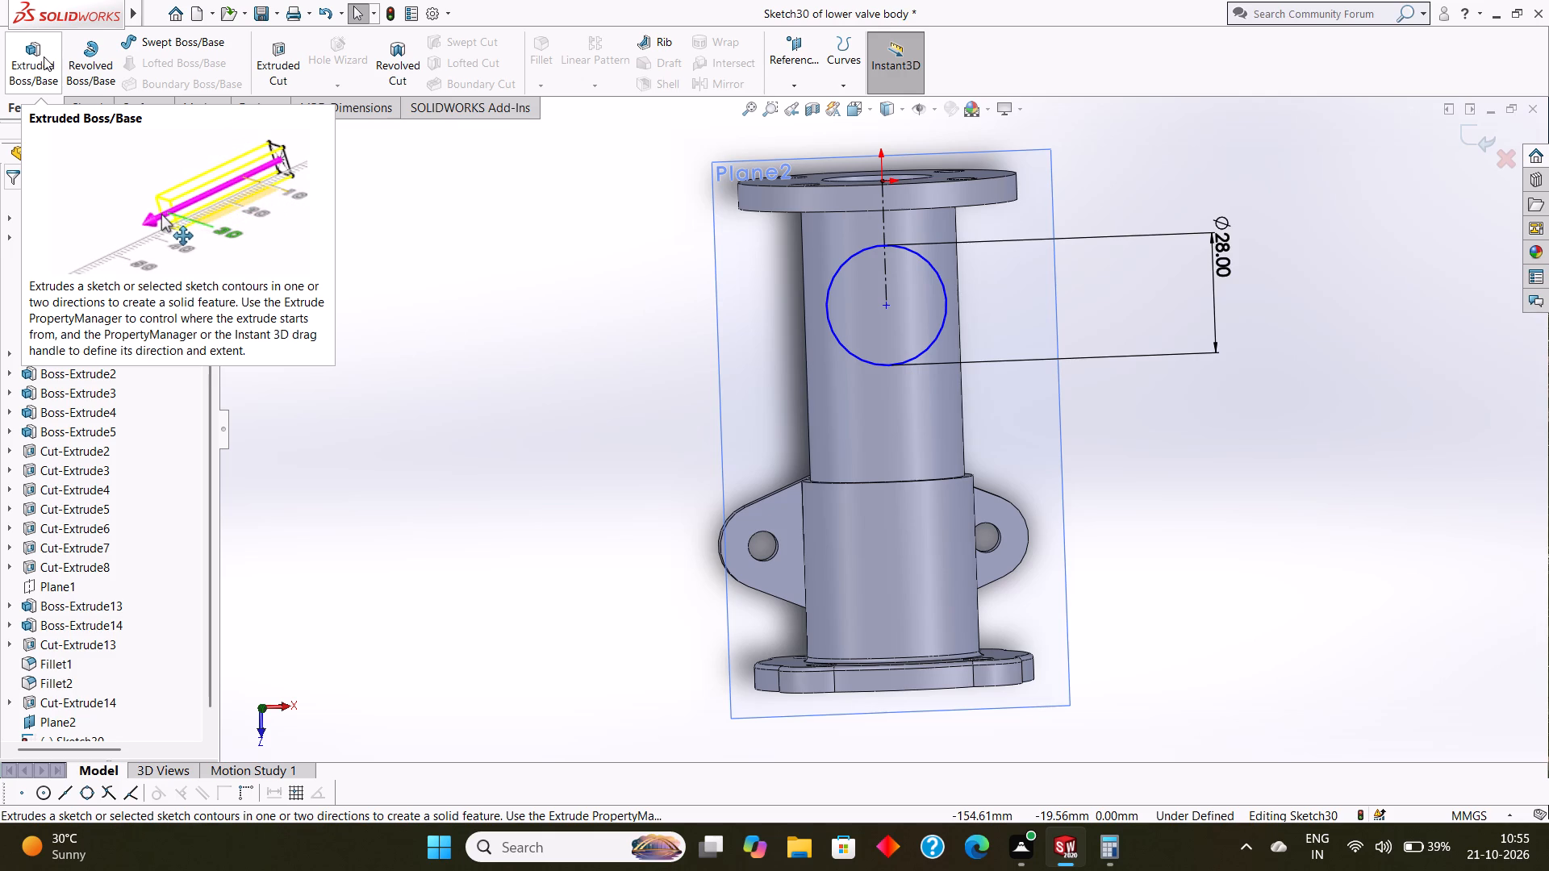
pyautogui.click(44, 56)
pyautogui.moveTo(400, 274); pyautogui.dragTo(570, 283, button='middle')
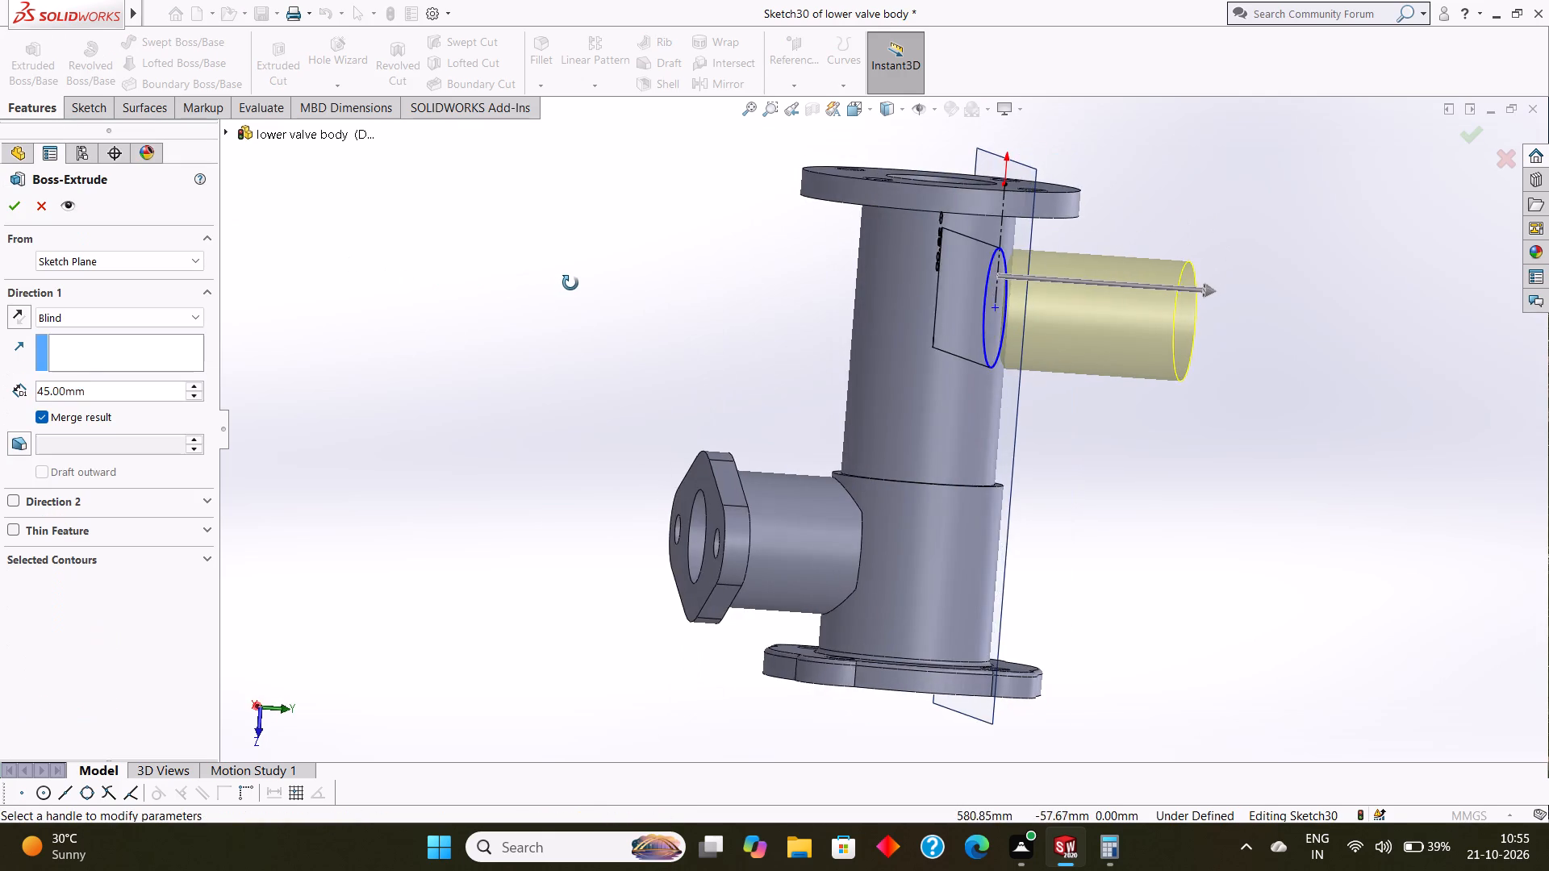
pyautogui.moveTo(570, 283); pyautogui.dragTo(558, 286, button='middle')
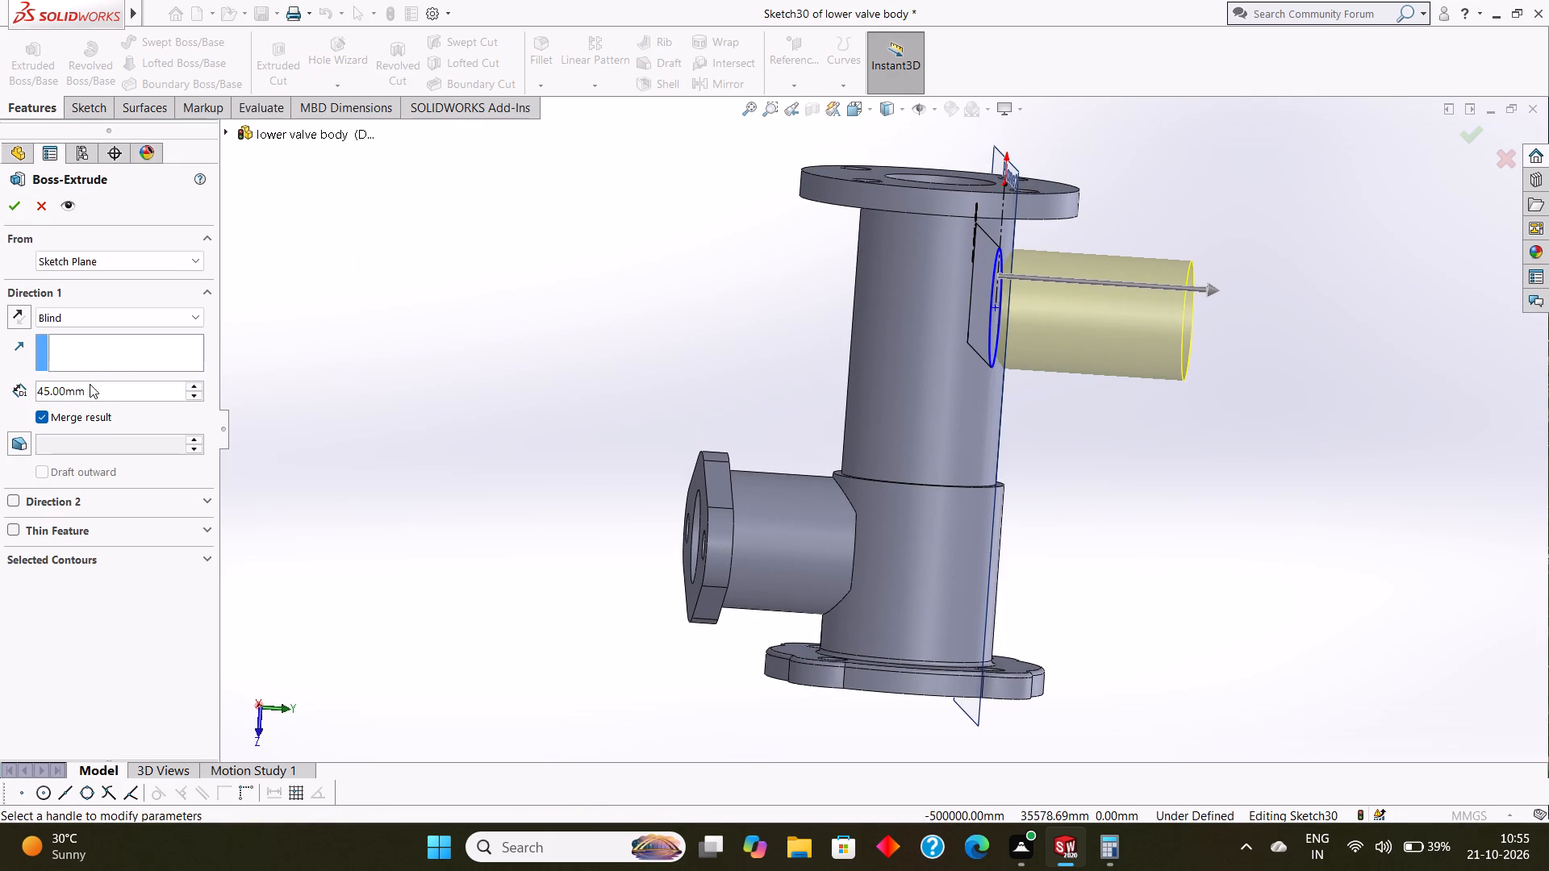
pyautogui.click(94, 385)
pyautogui.moveTo(128, 389); pyautogui.dragTo(18, 389)
pyautogui.write('30')
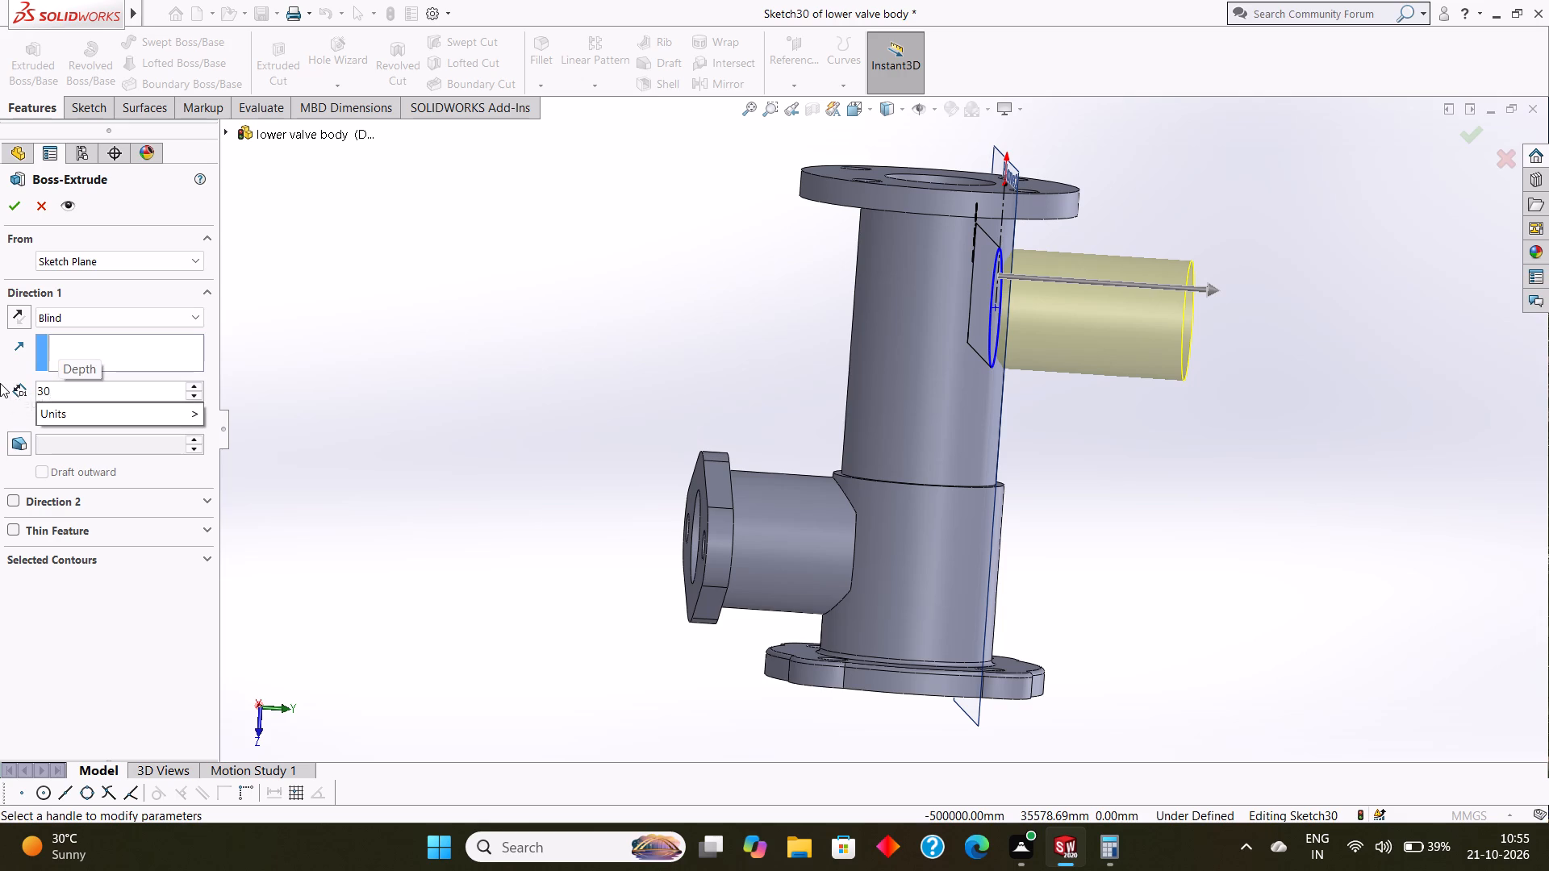
pyautogui.press('Return')
pyautogui.moveTo(764, 420); pyautogui.dragTo(855, 429, button='middle')
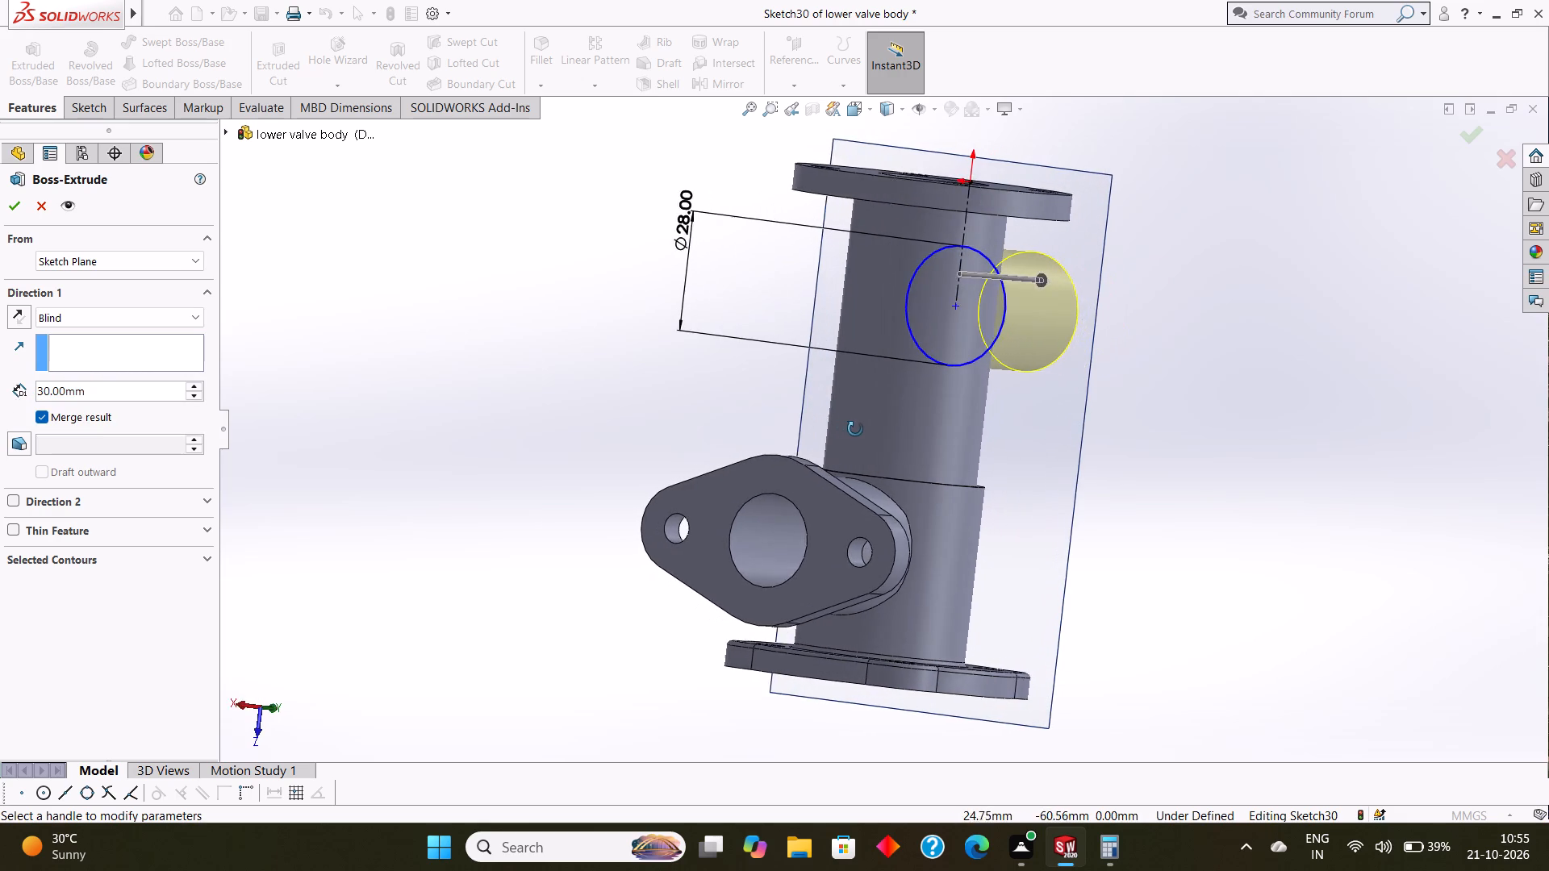
pyautogui.moveTo(855, 429); pyautogui.dragTo(687, 390, button='middle')
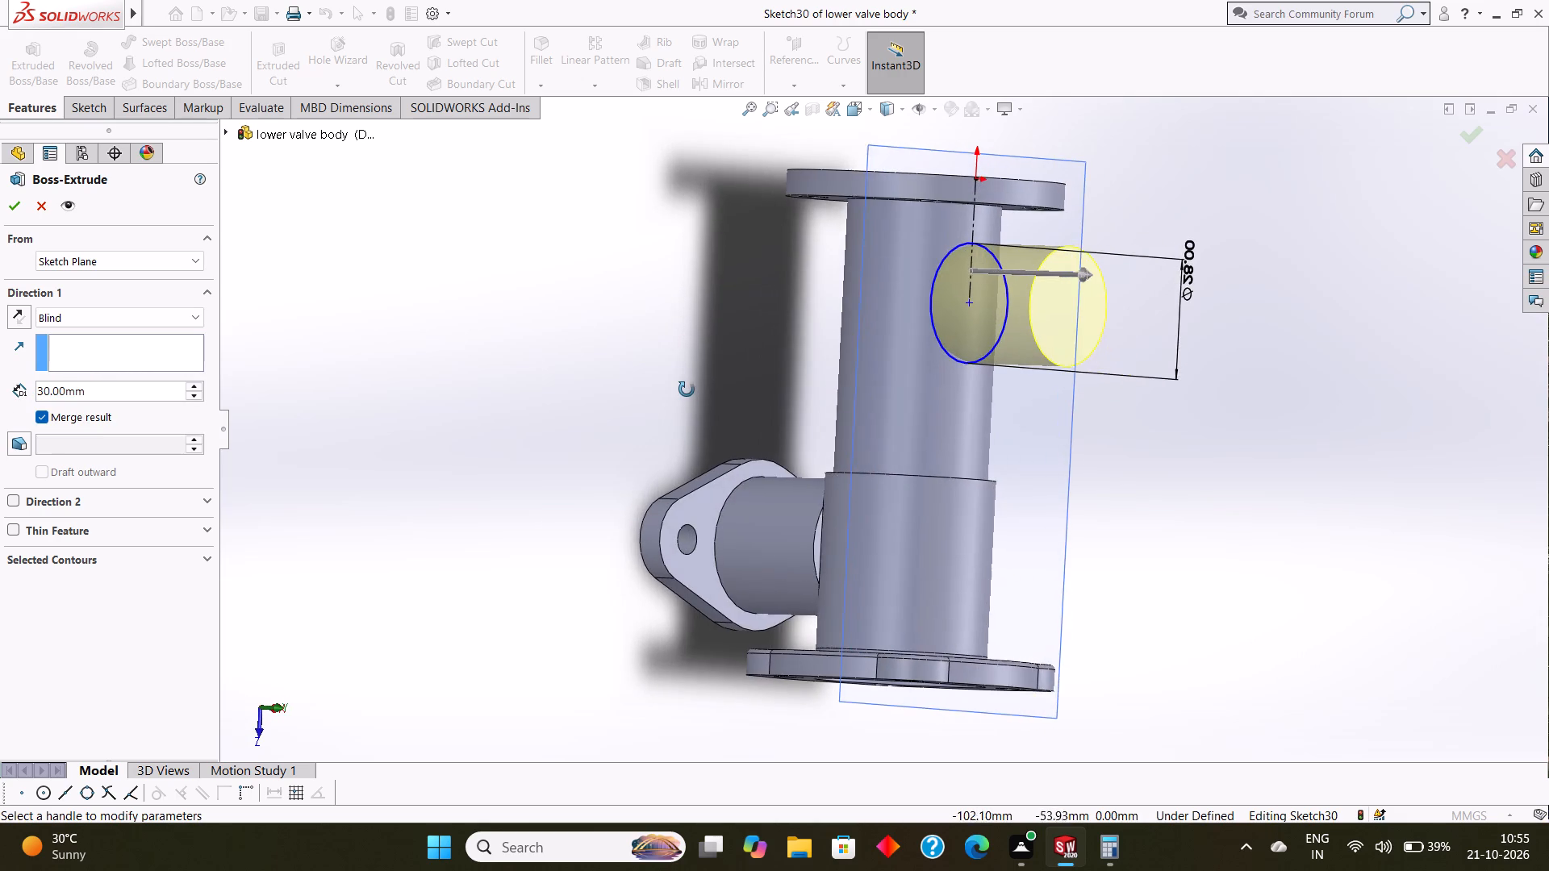
pyautogui.moveTo(687, 390); pyautogui.dragTo(633, 392, button='middle')
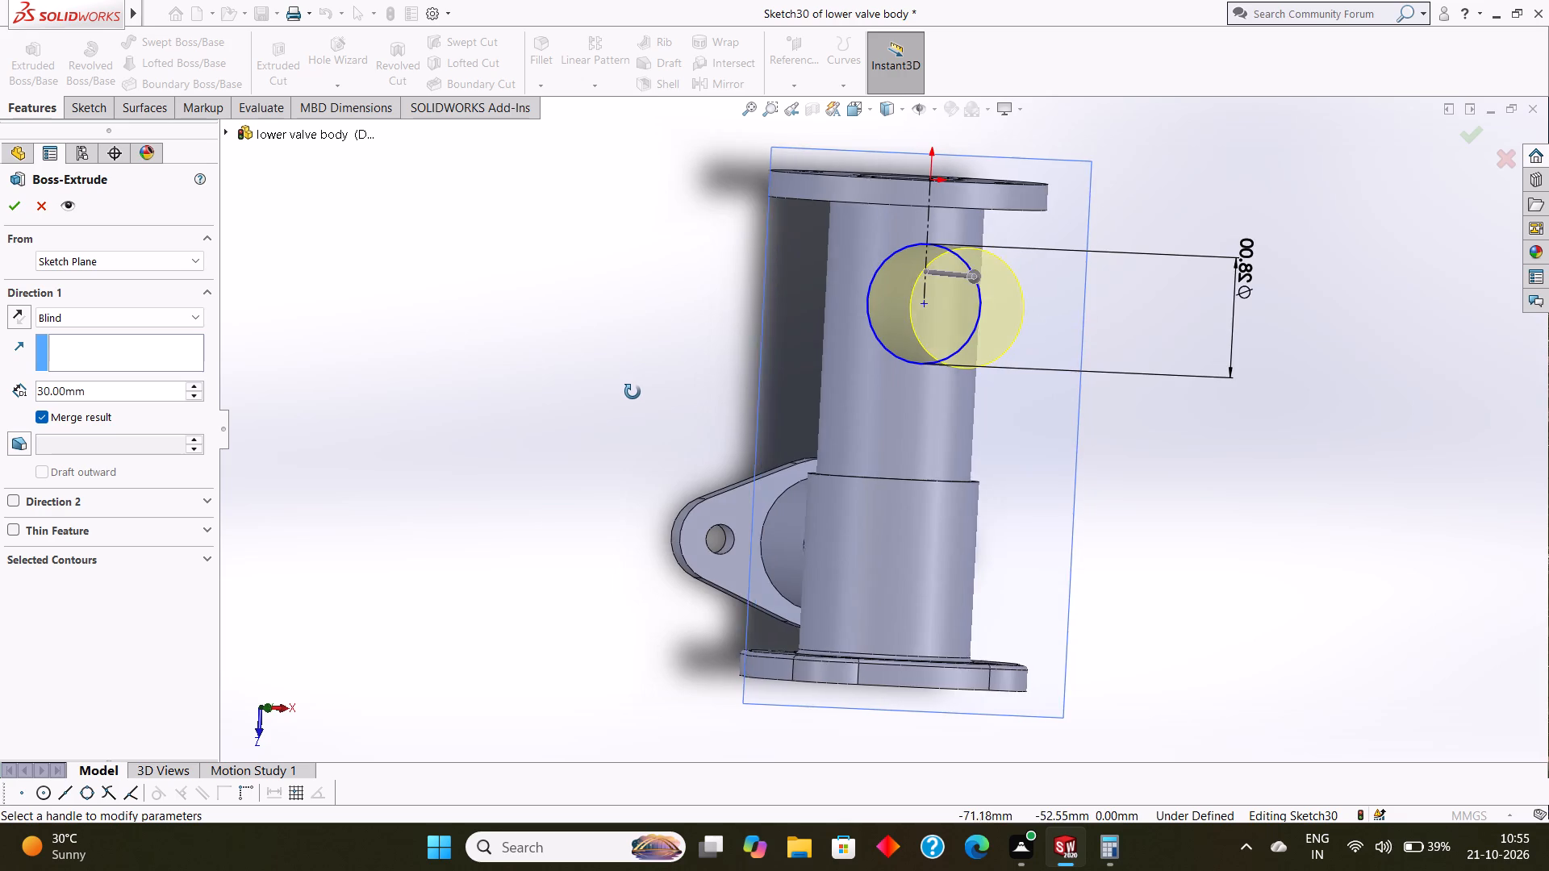
pyautogui.moveTo(633, 392); pyautogui.dragTo(624, 390, button='middle')
pyautogui.click(7, 210)
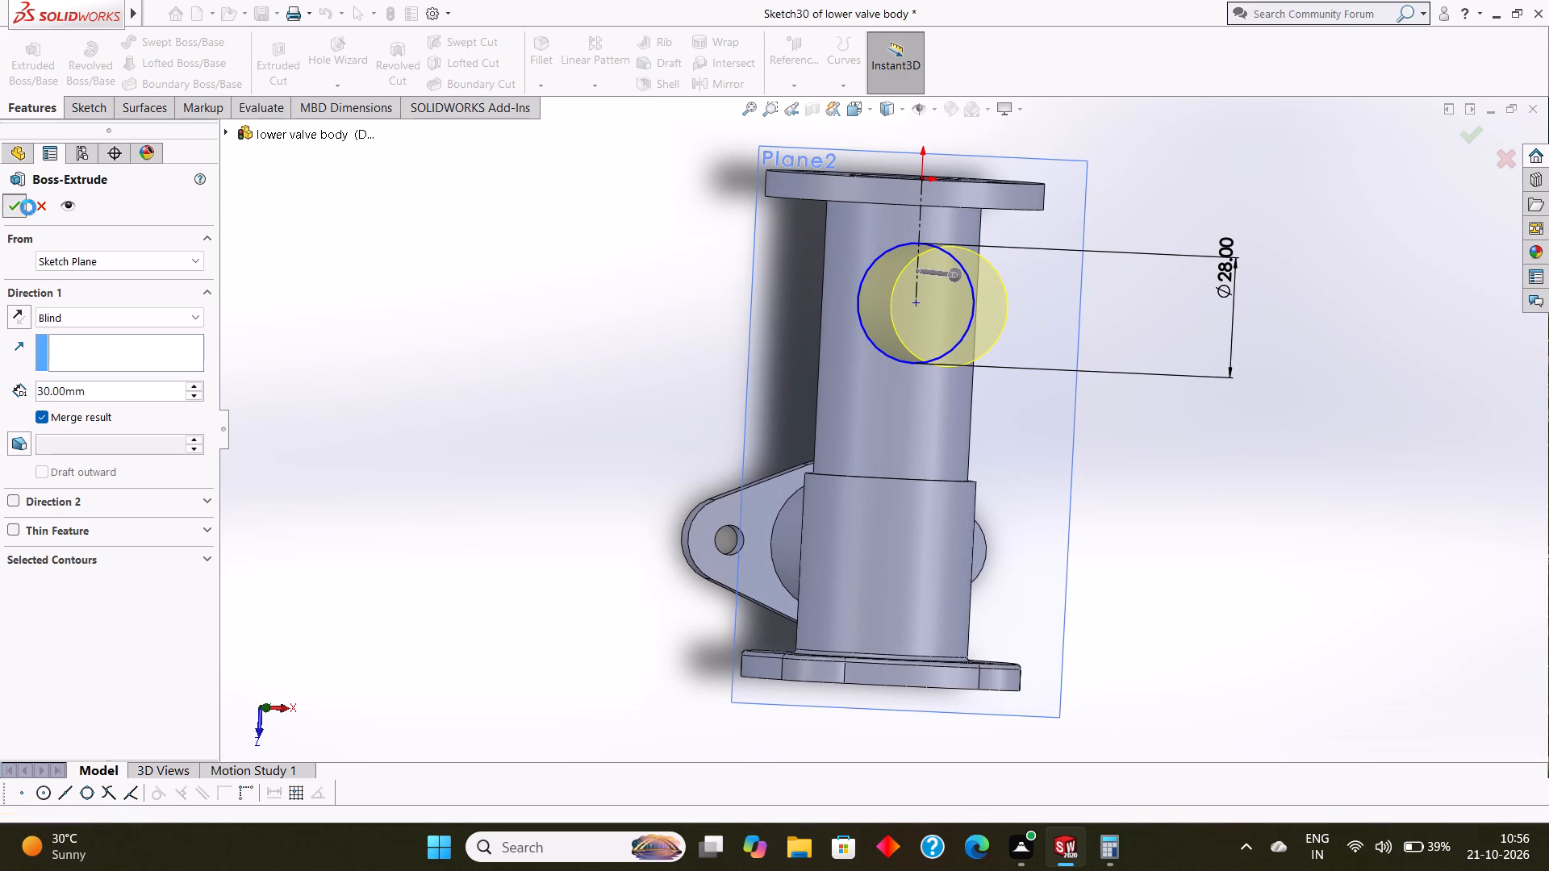
pyautogui.click(1176, 409)
# Examine the new cylindrical boss and its junction with the main tube from several angles and close up.
pyautogui.moveTo(1175, 411); pyautogui.dragTo(1331, 415, button='middle')
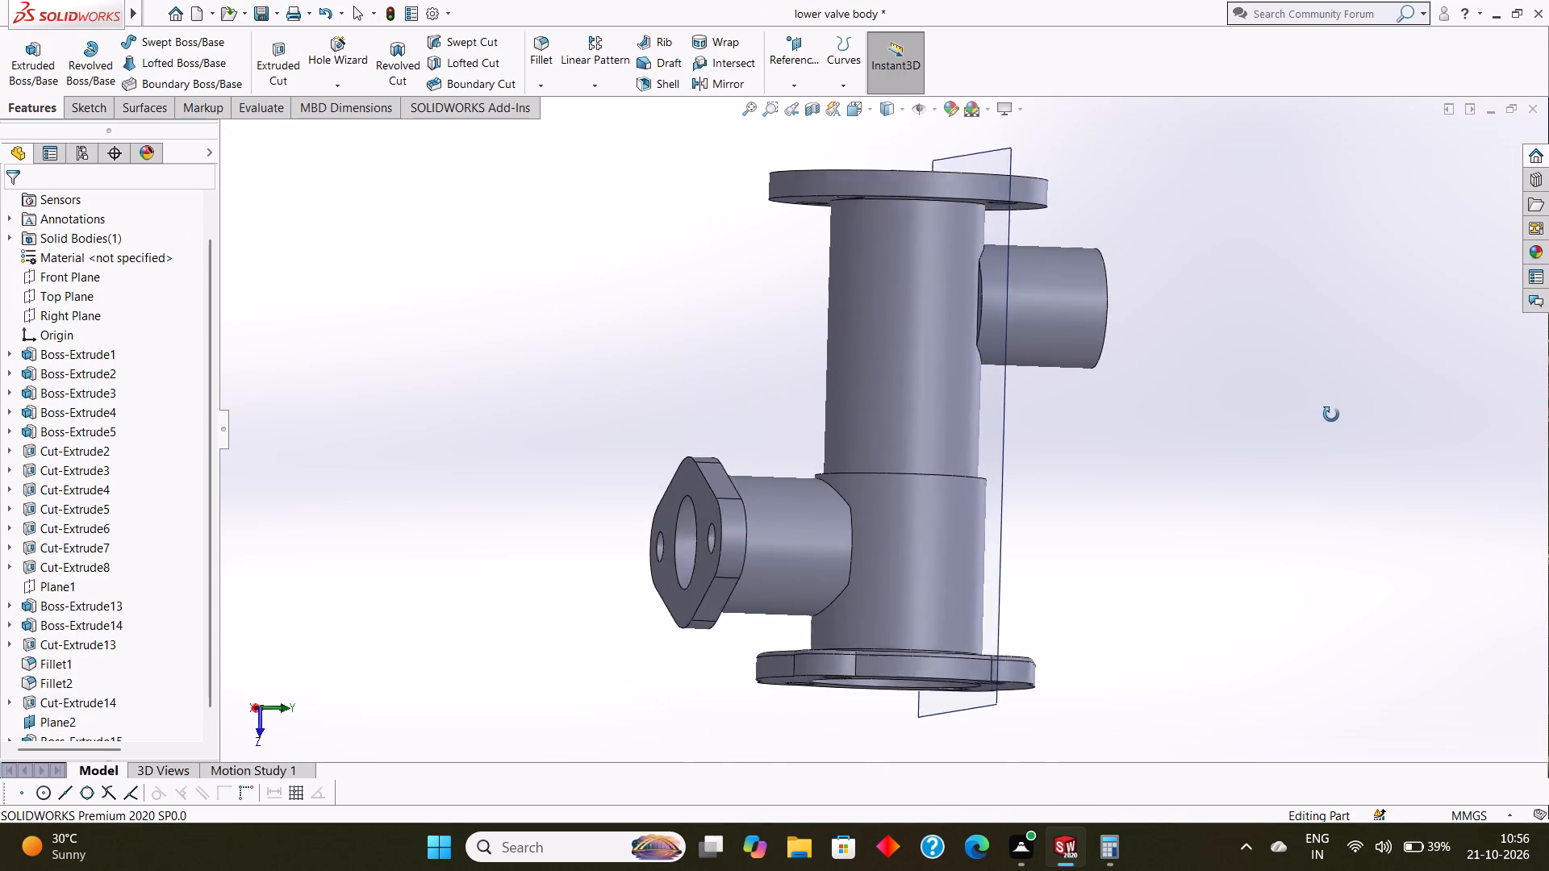
pyautogui.moveTo(1331, 415); pyautogui.dragTo(1334, 444, button='middle')
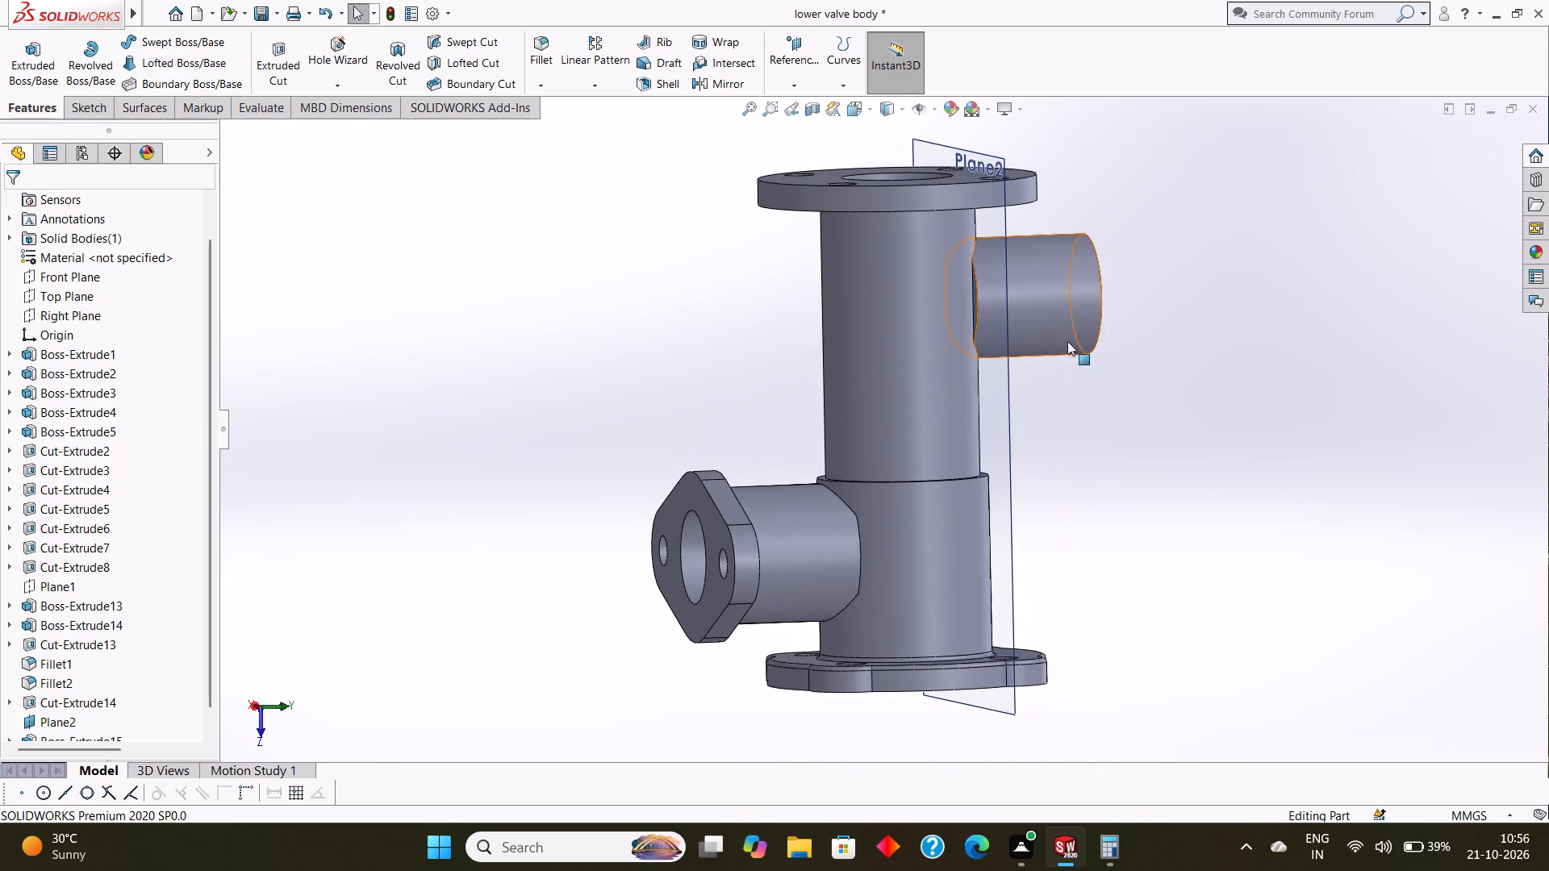
pyautogui.scroll(-4, 1016, 316)
pyautogui.scroll(-3, 867, 302)
pyautogui.moveTo(902, 302); pyautogui.dragTo(837, 310, button='middle')
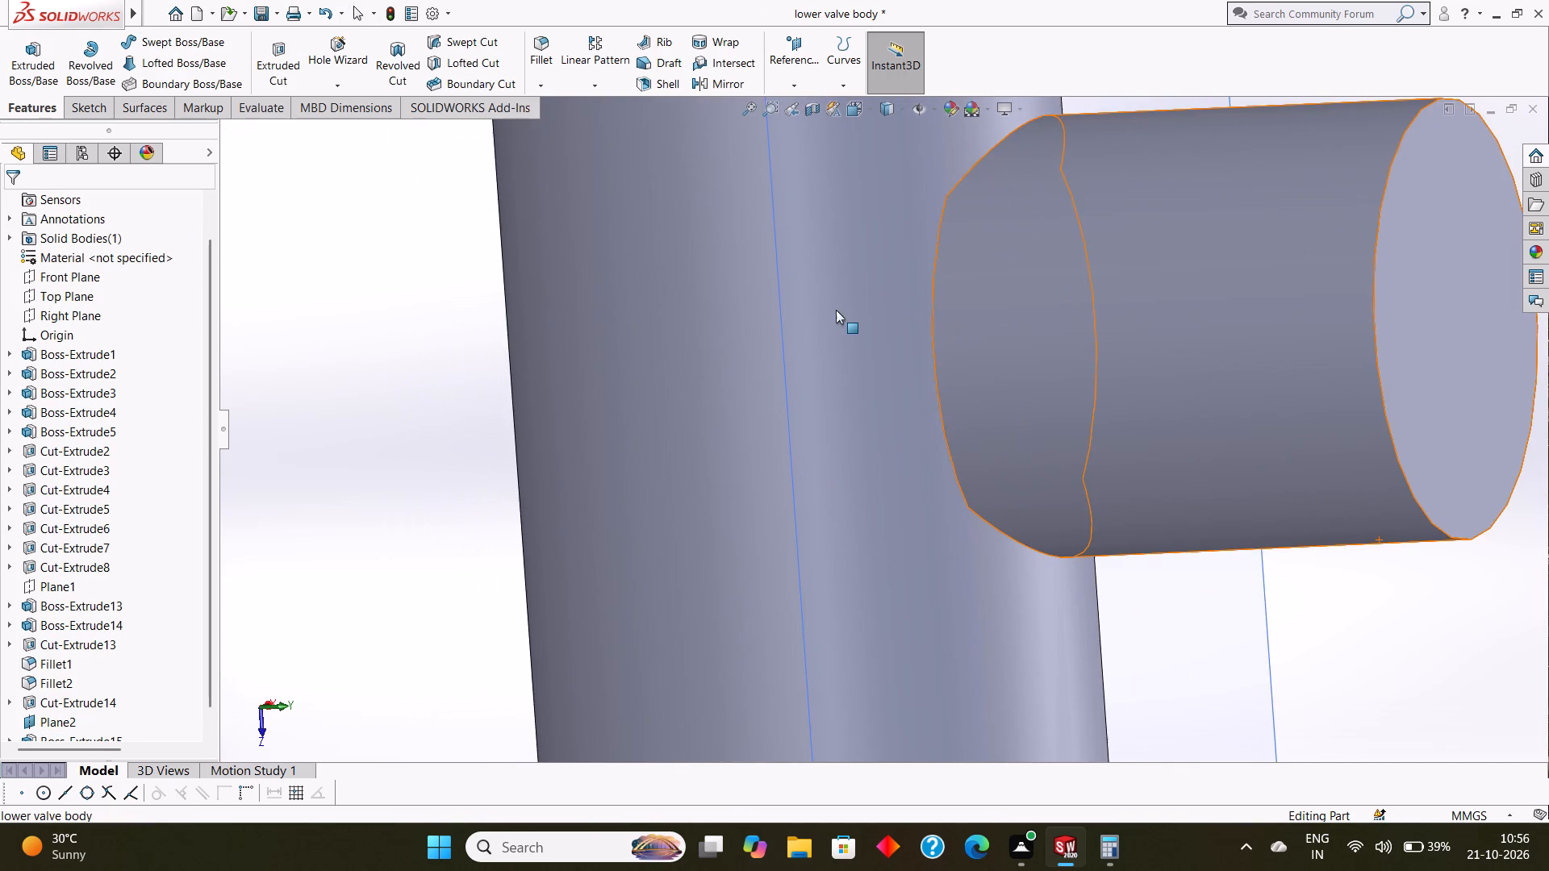
pyautogui.moveTo(931, 299); pyautogui.dragTo(878, 306, button='middle')
pyautogui.scroll(4, 878, 306)
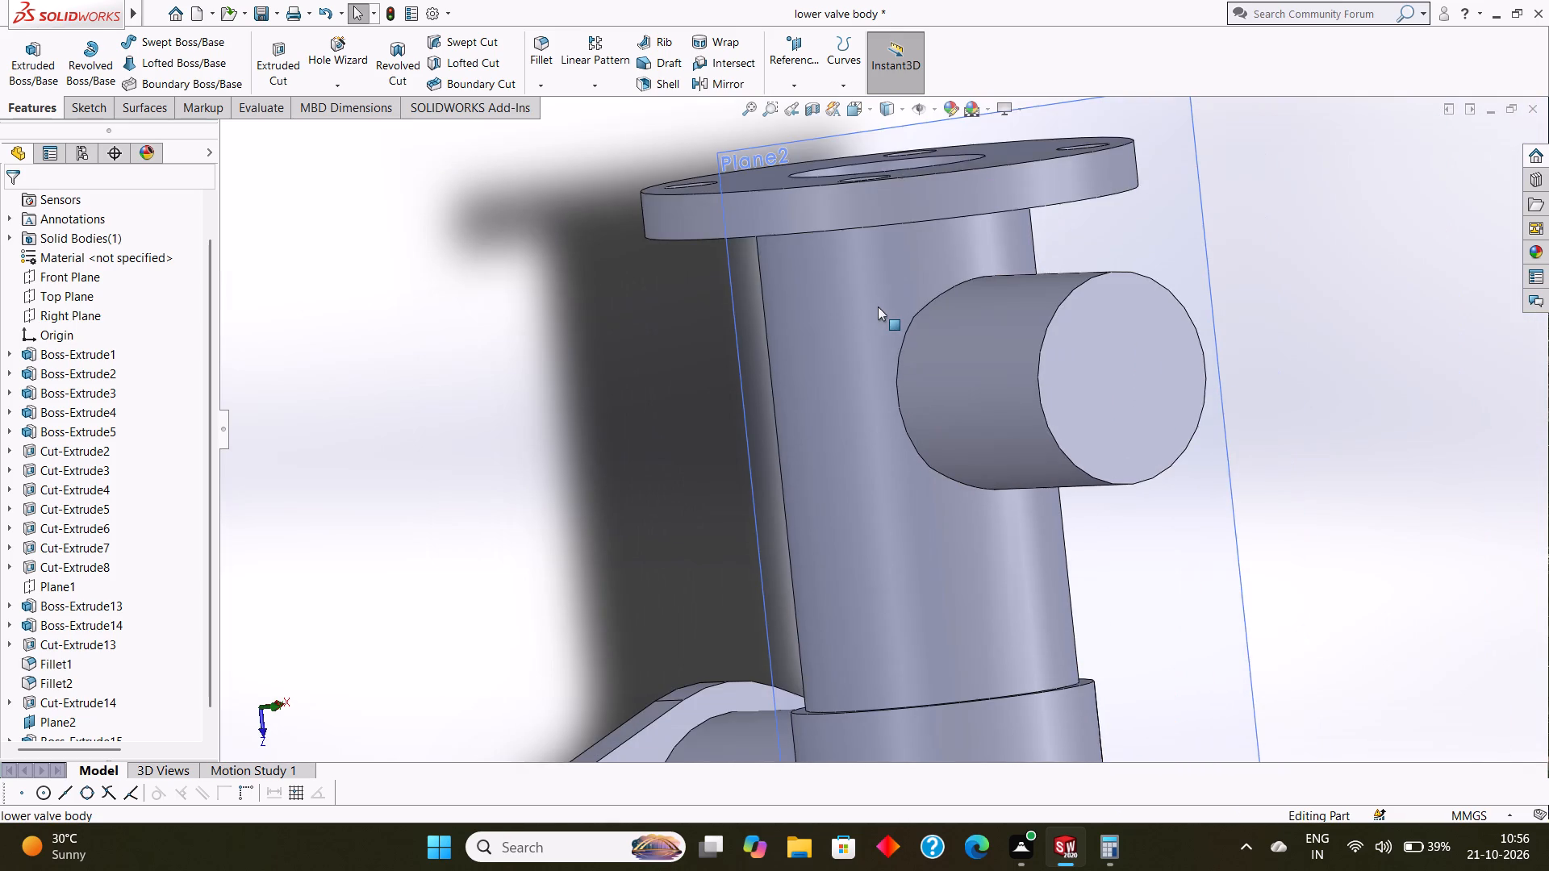
pyautogui.scroll(2, 905, 382)
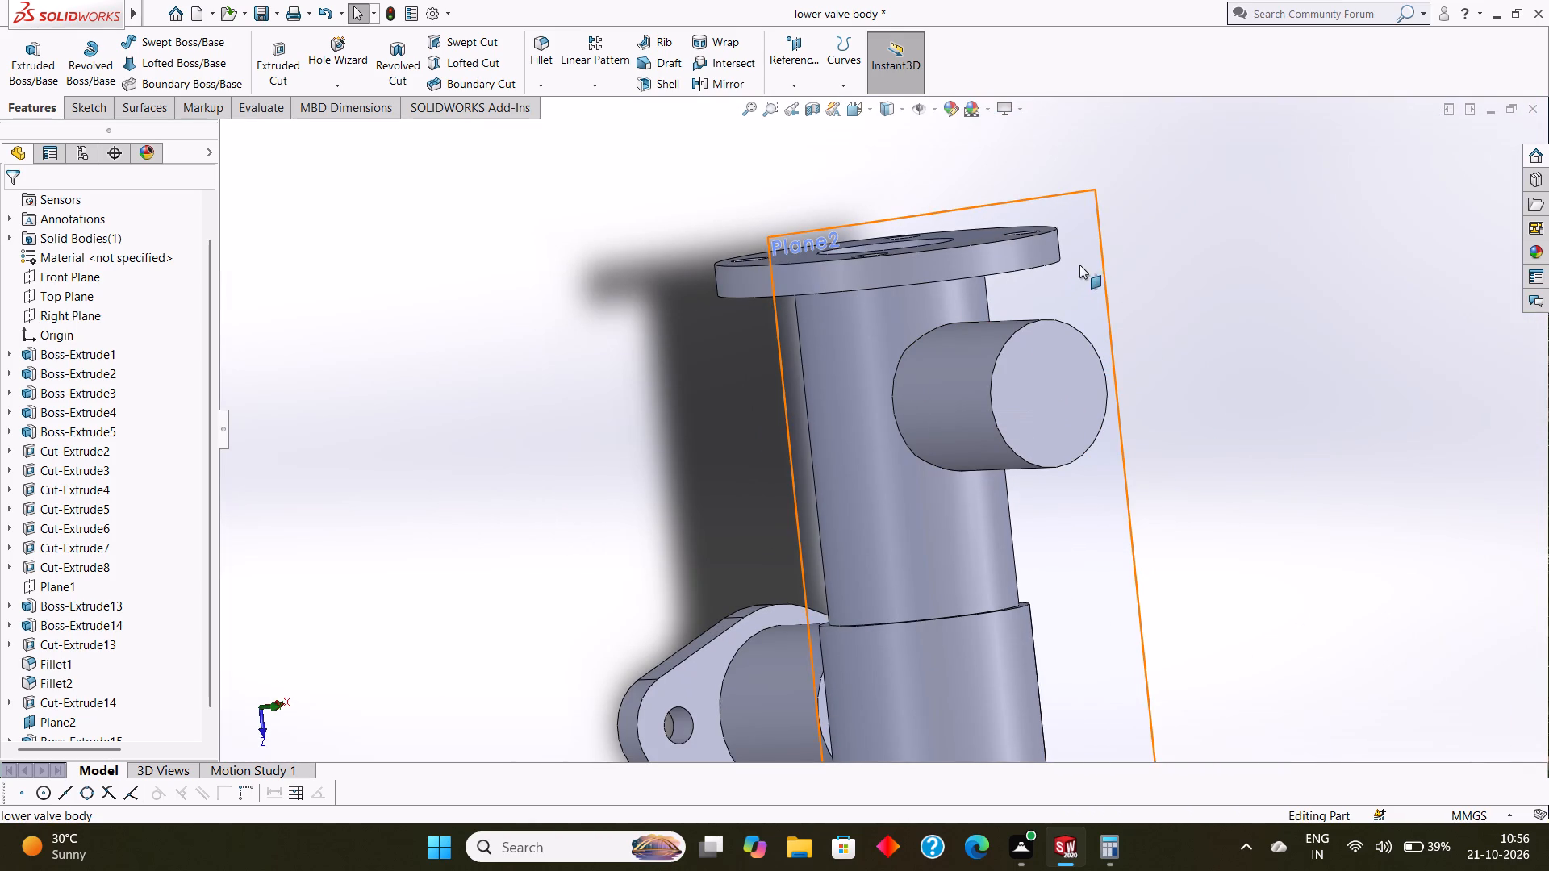
# Hide the offset reference plane Plane2.
pyautogui.rightClick(1081, 263)
pyautogui.click(1142, 237)
# On a new sketch on the boss's flat end face, draw a circle of about 20 mm radius concentric with the boss.
pyautogui.click(1046, 367)
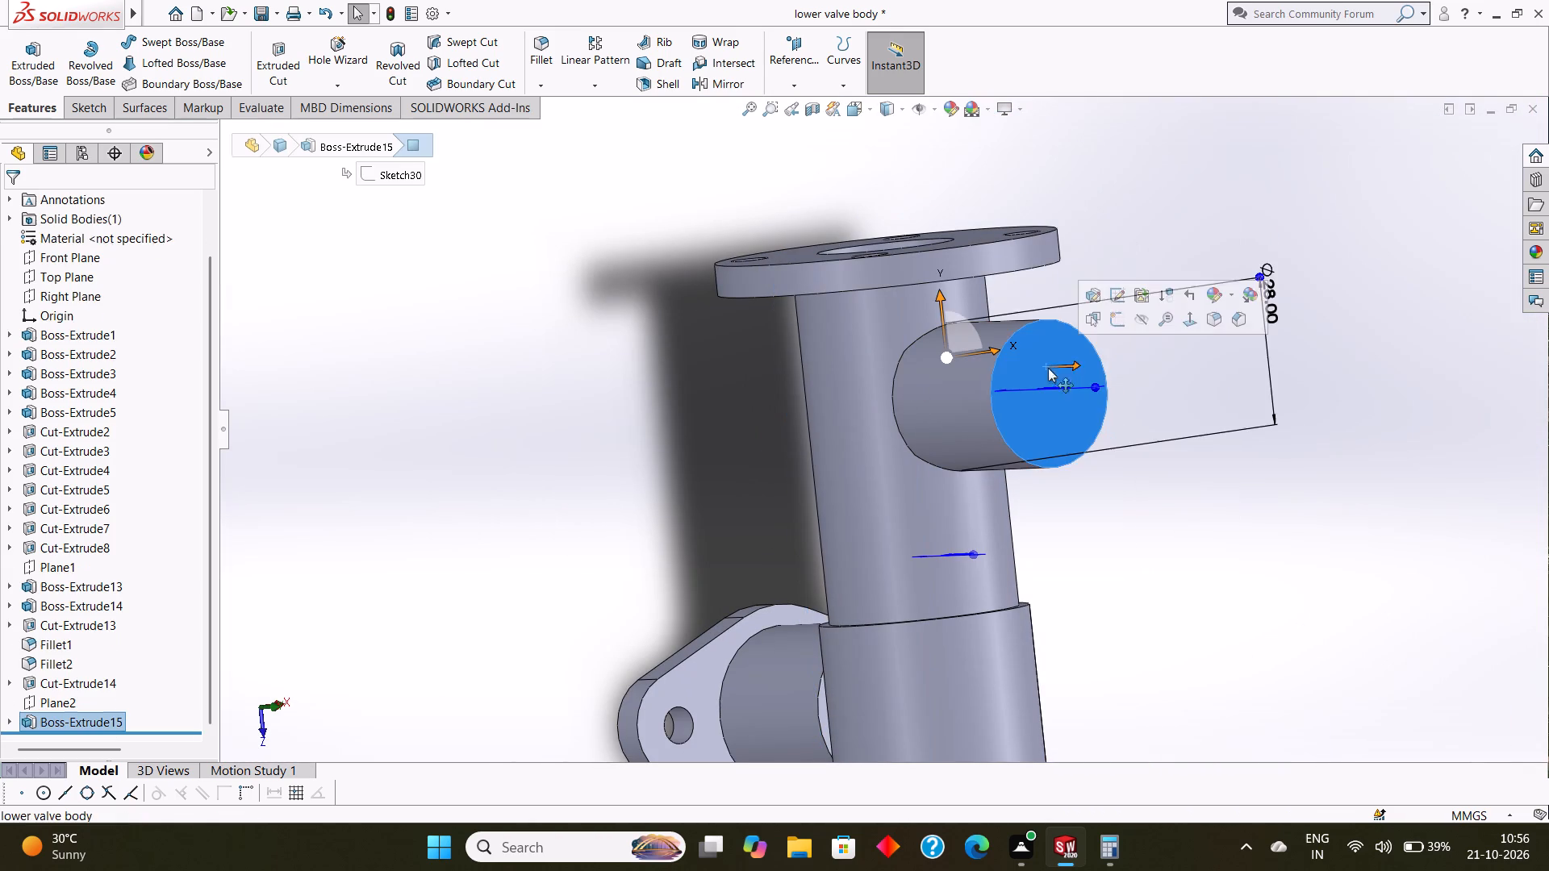
pyautogui.click(1119, 323)
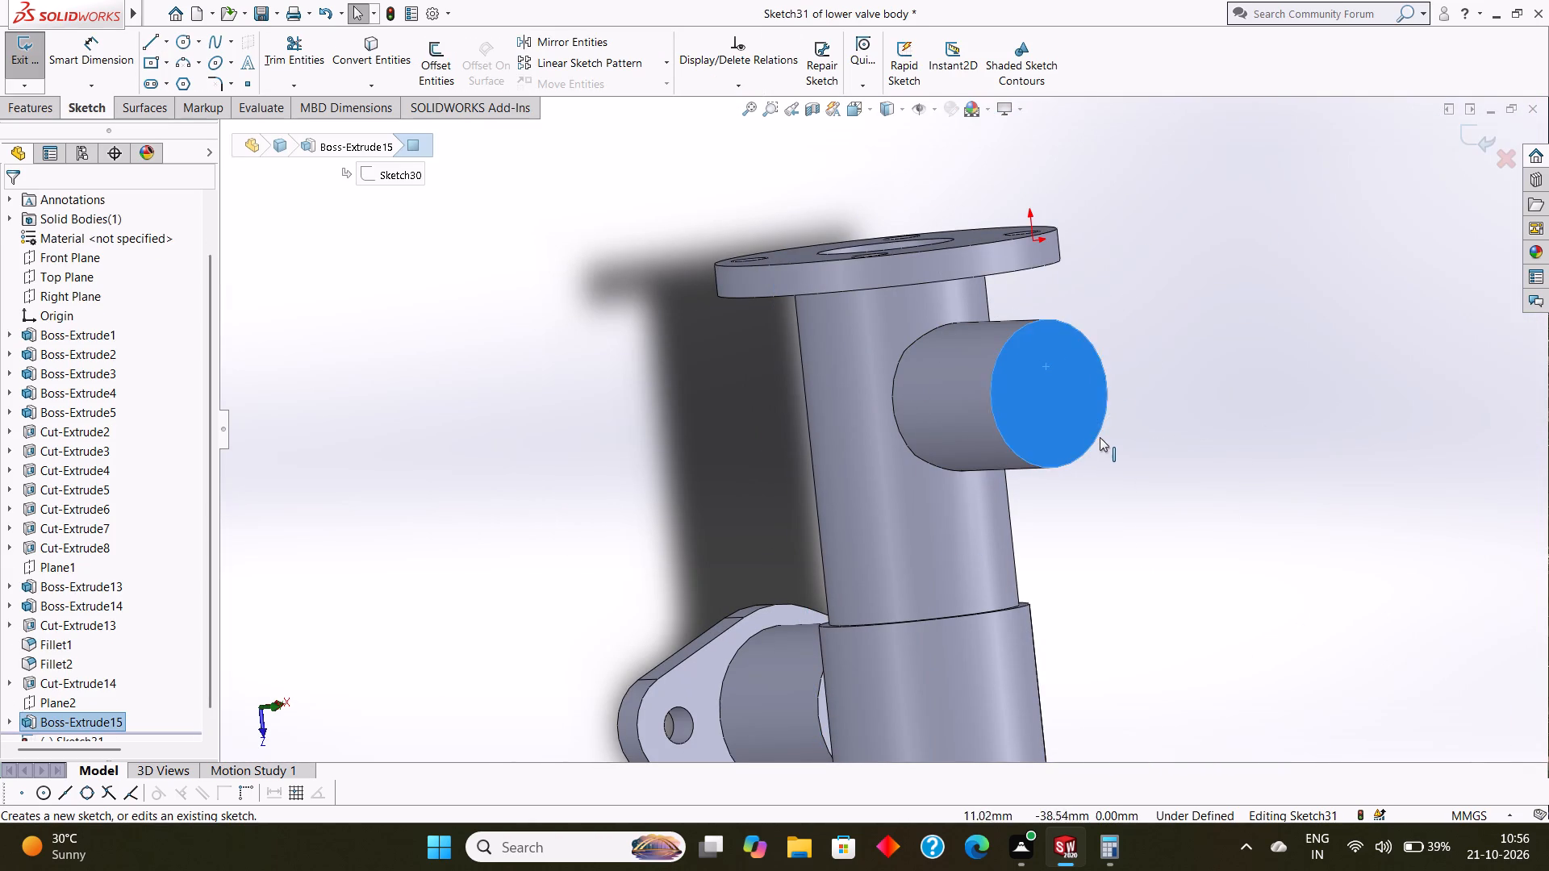
pyautogui.hotkey('ctrl', '8')
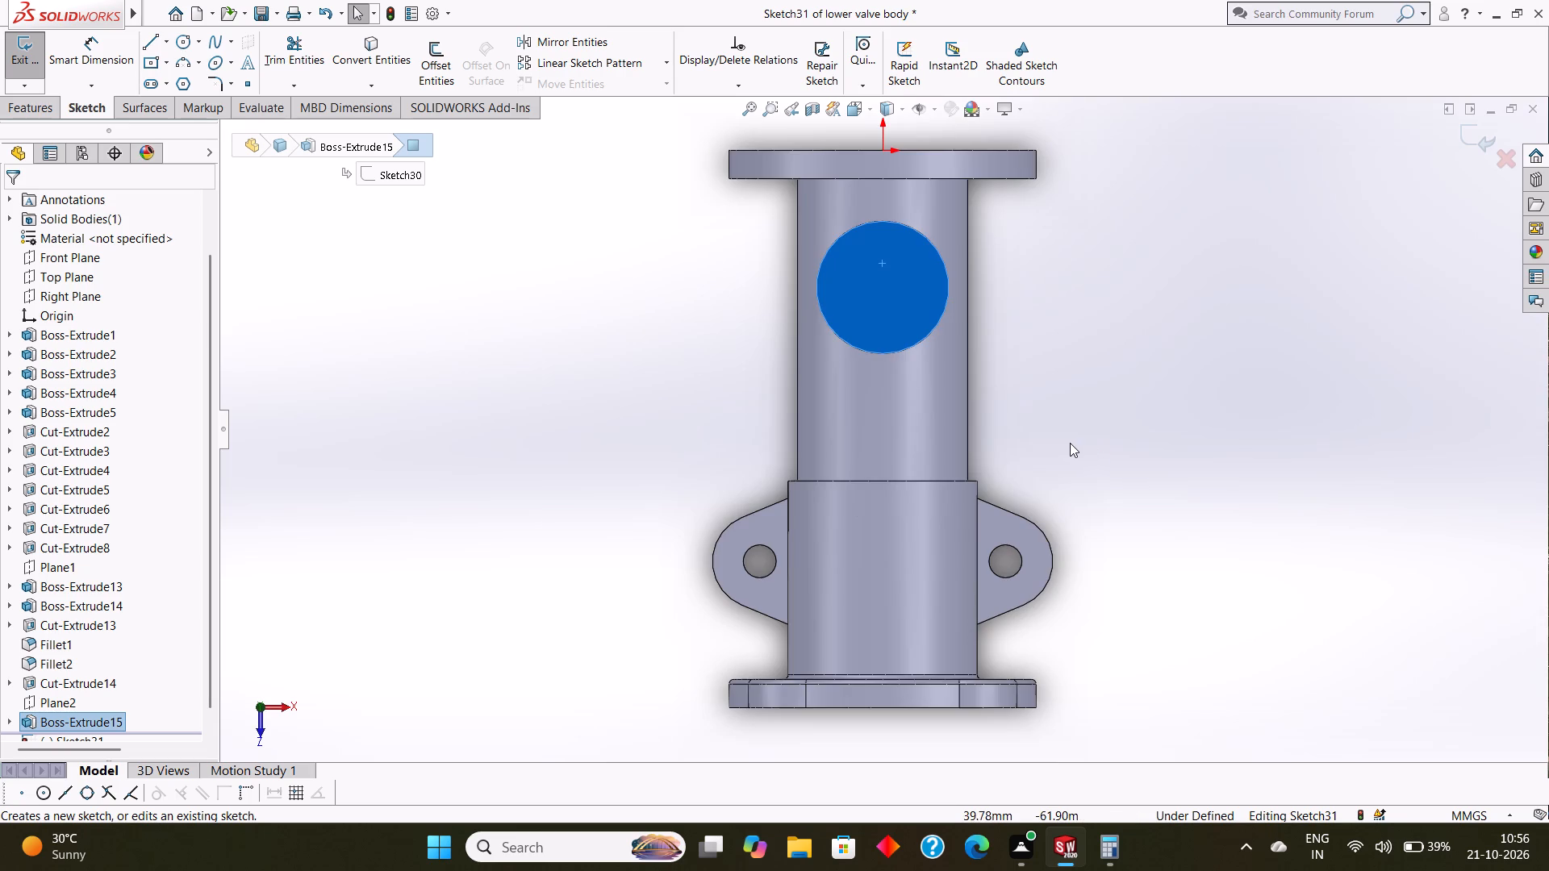
pyautogui.press('Escape')
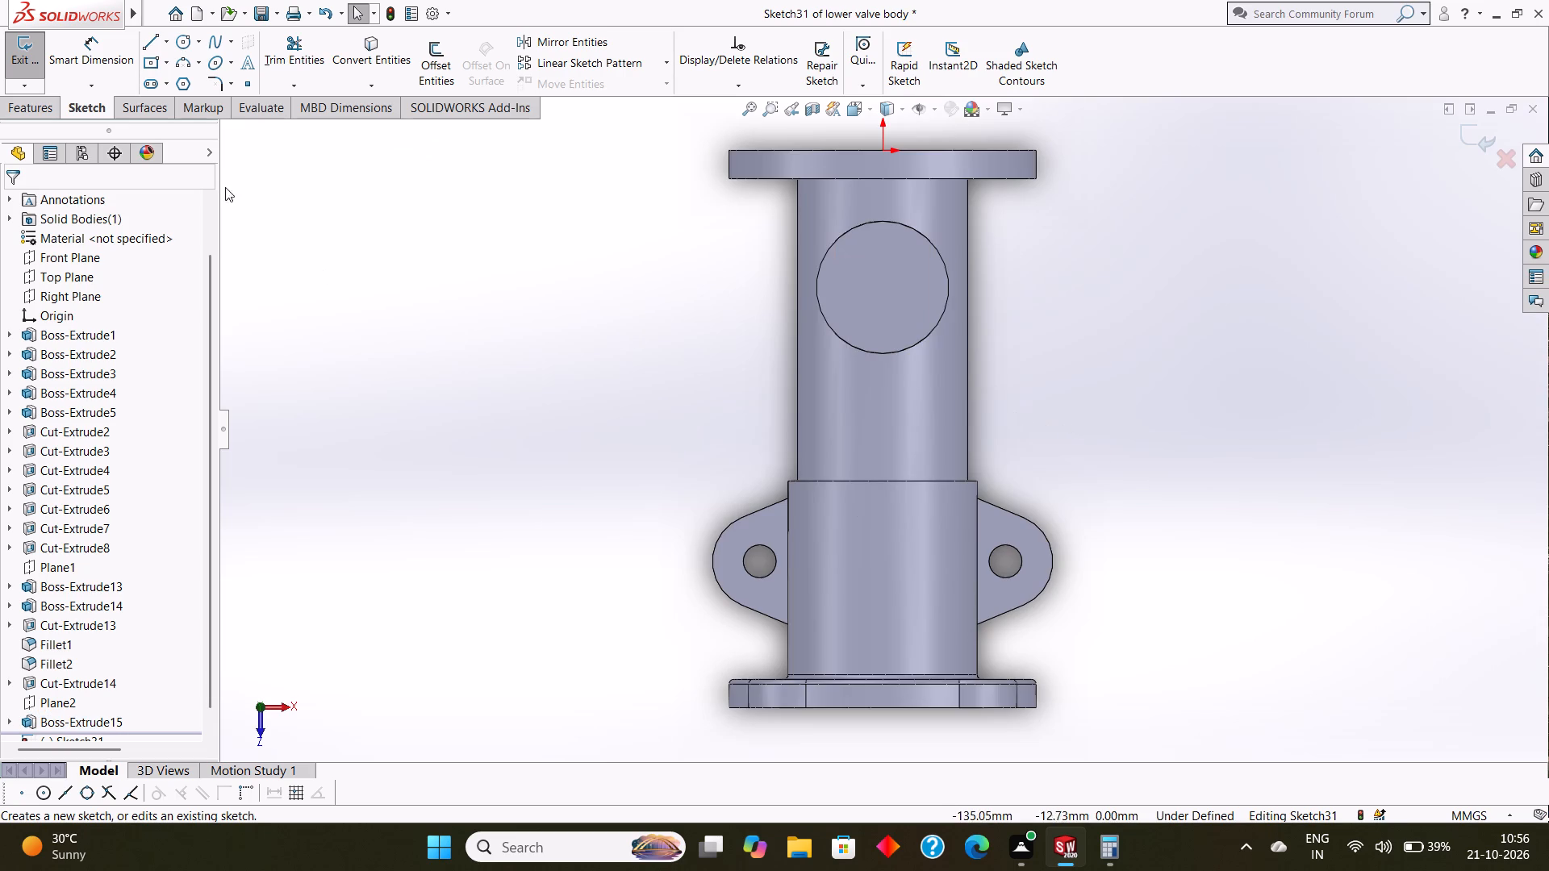
pyautogui.click(186, 46)
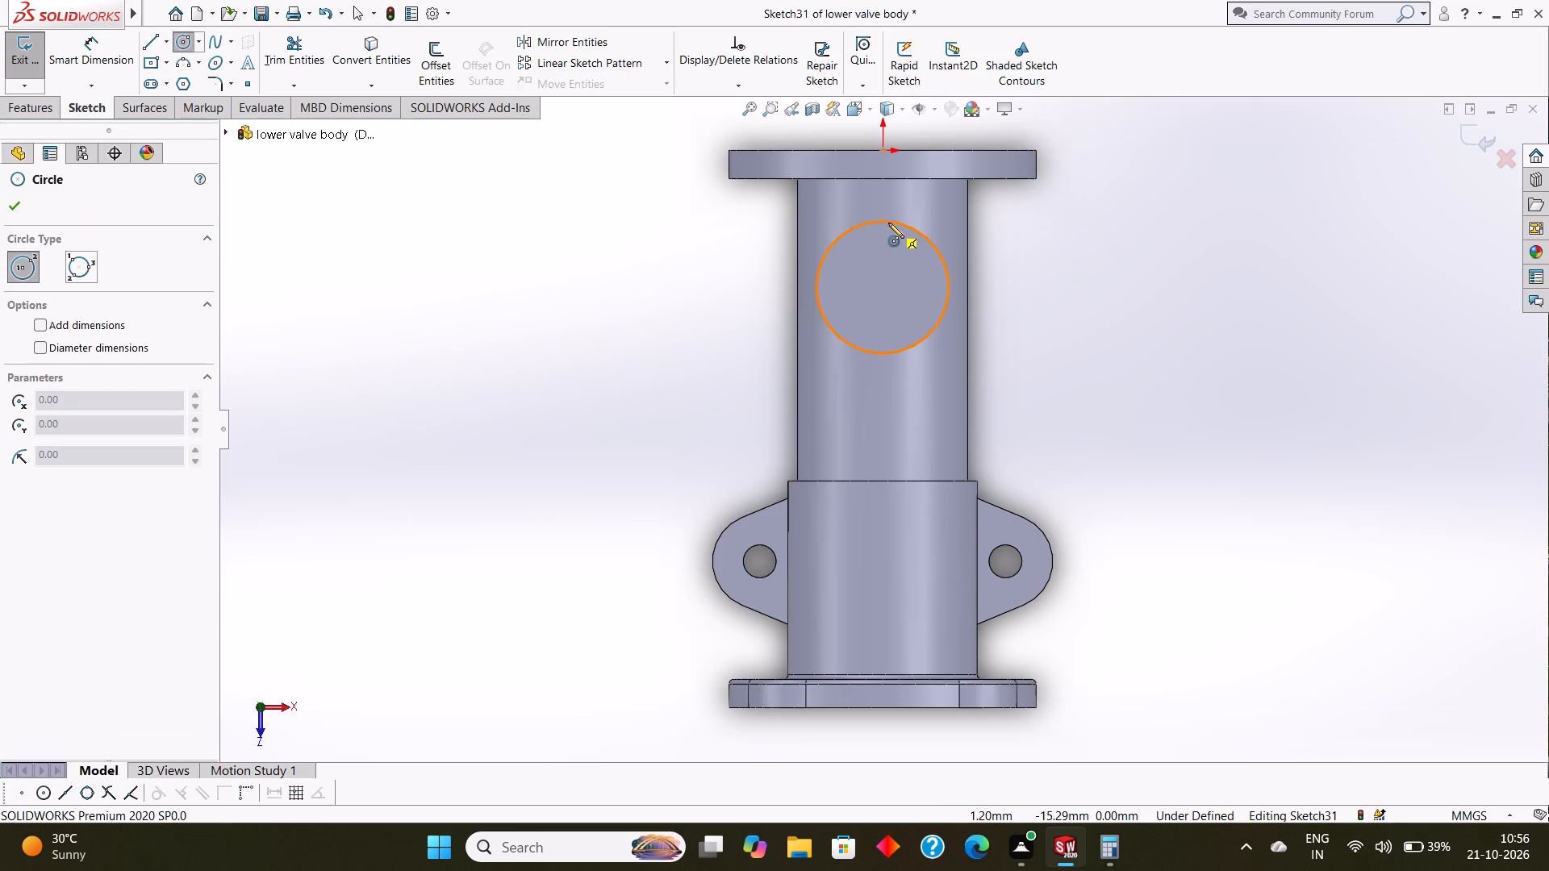
pyautogui.moveTo(882, 284); pyautogui.dragTo(942, 327)
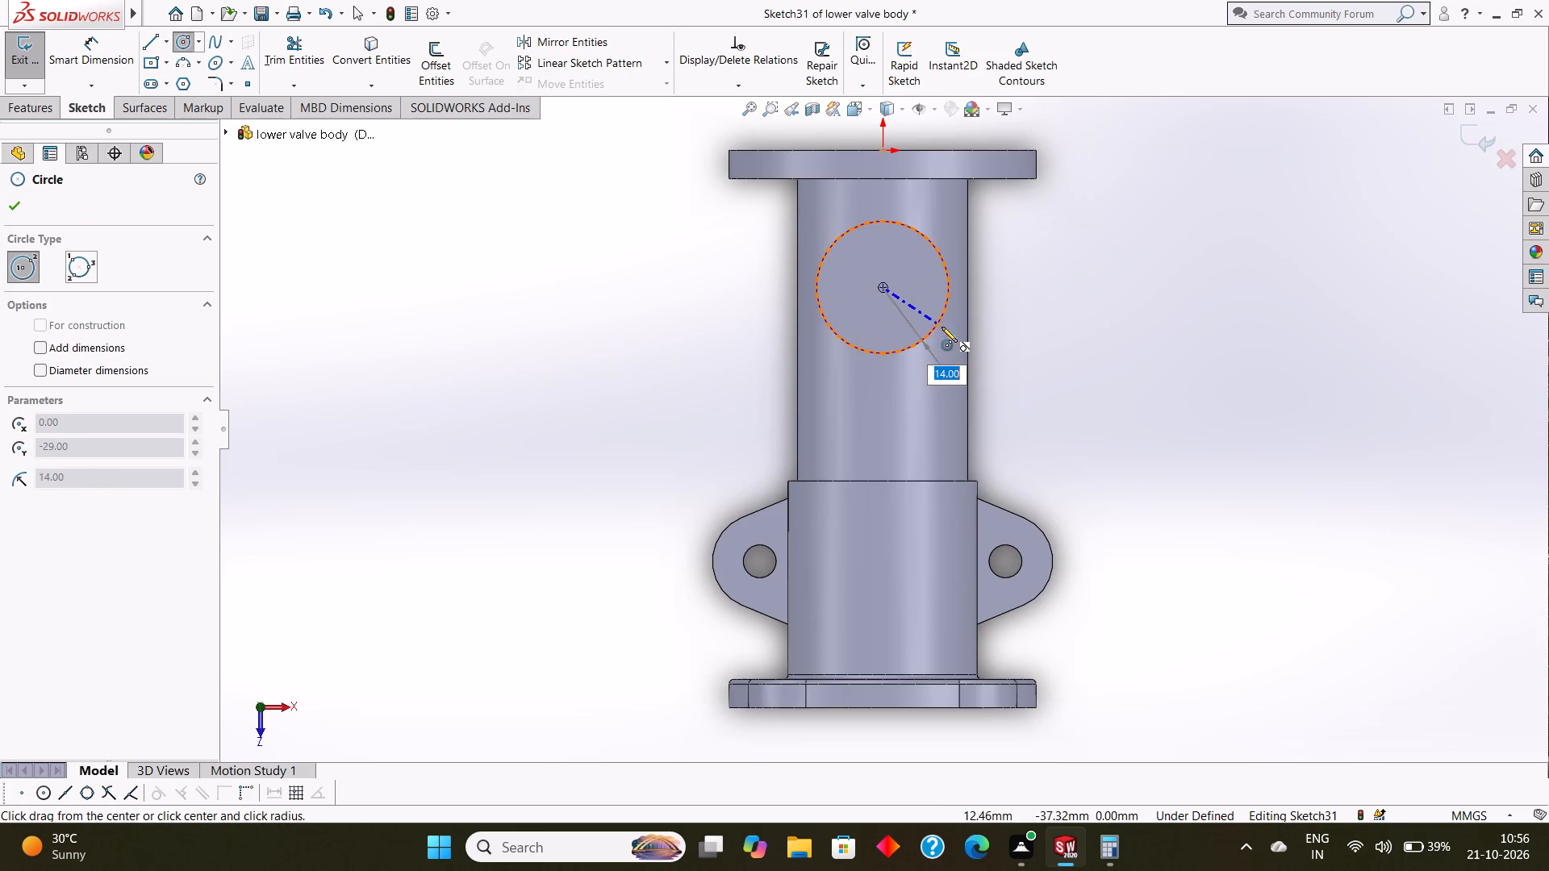
pyautogui.moveTo(942, 327); pyautogui.dragTo(962, 338)
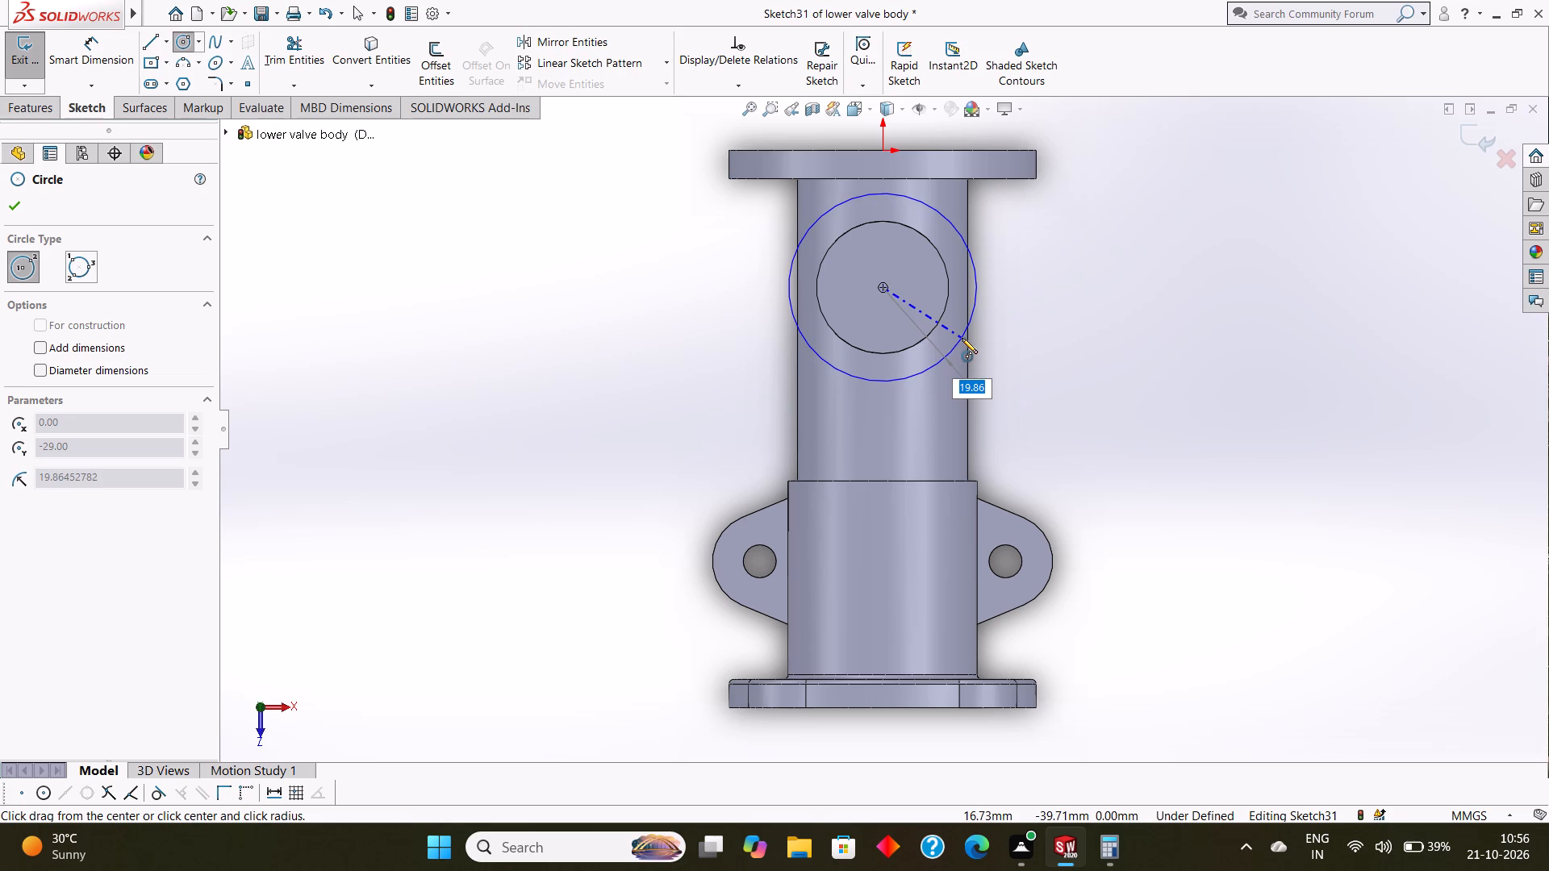
pyautogui.moveTo(962, 338); pyautogui.dragTo(962, 339)
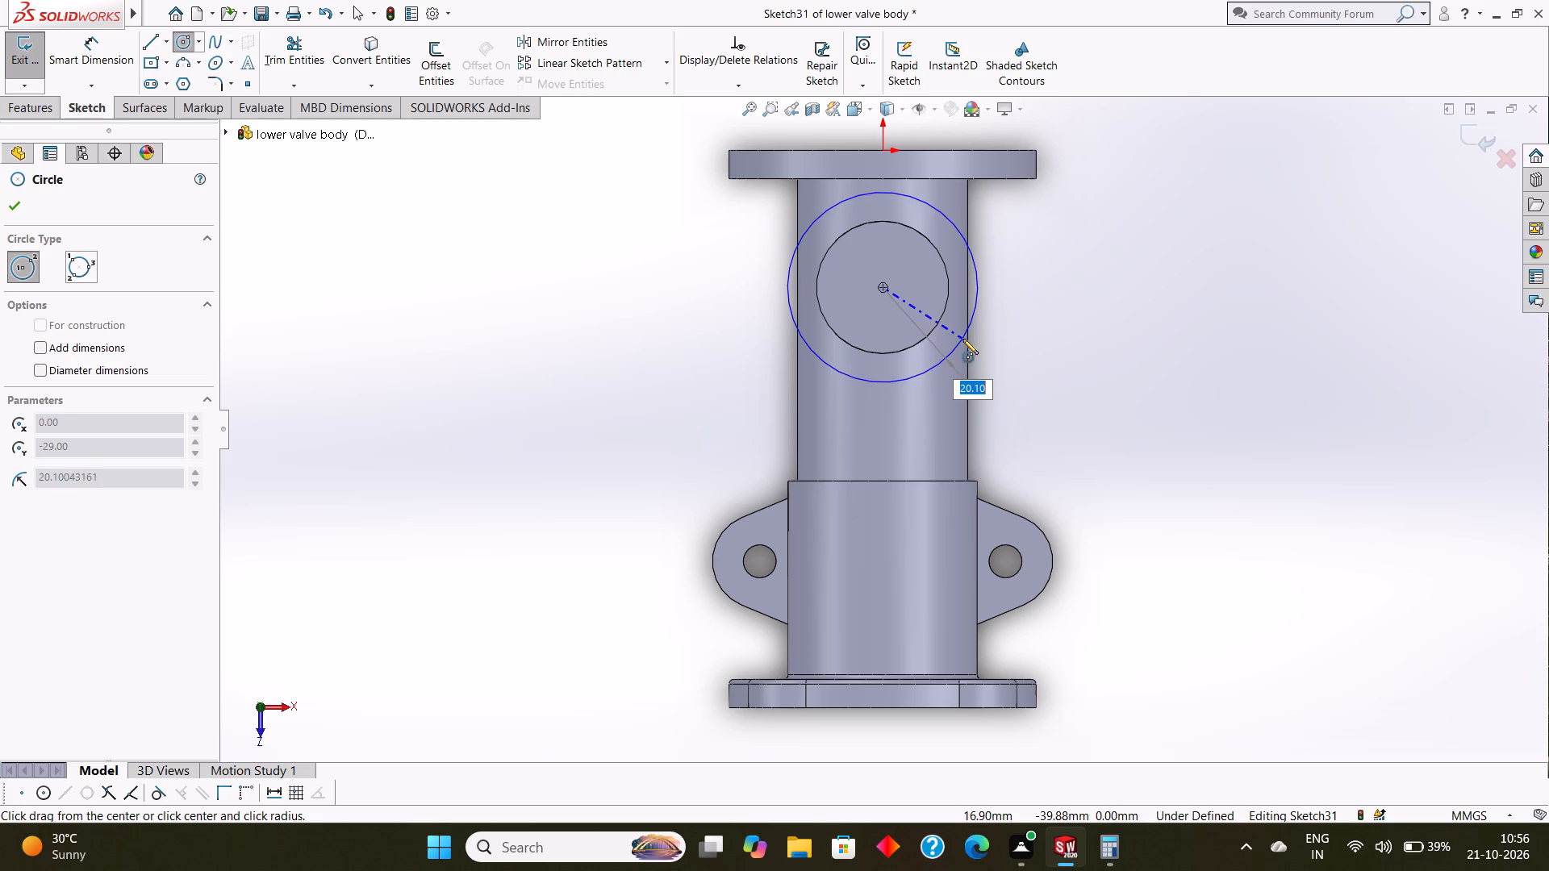
pyautogui.moveTo(962, 339); pyautogui.dragTo(963, 340)
pyautogui.click(15, 205)
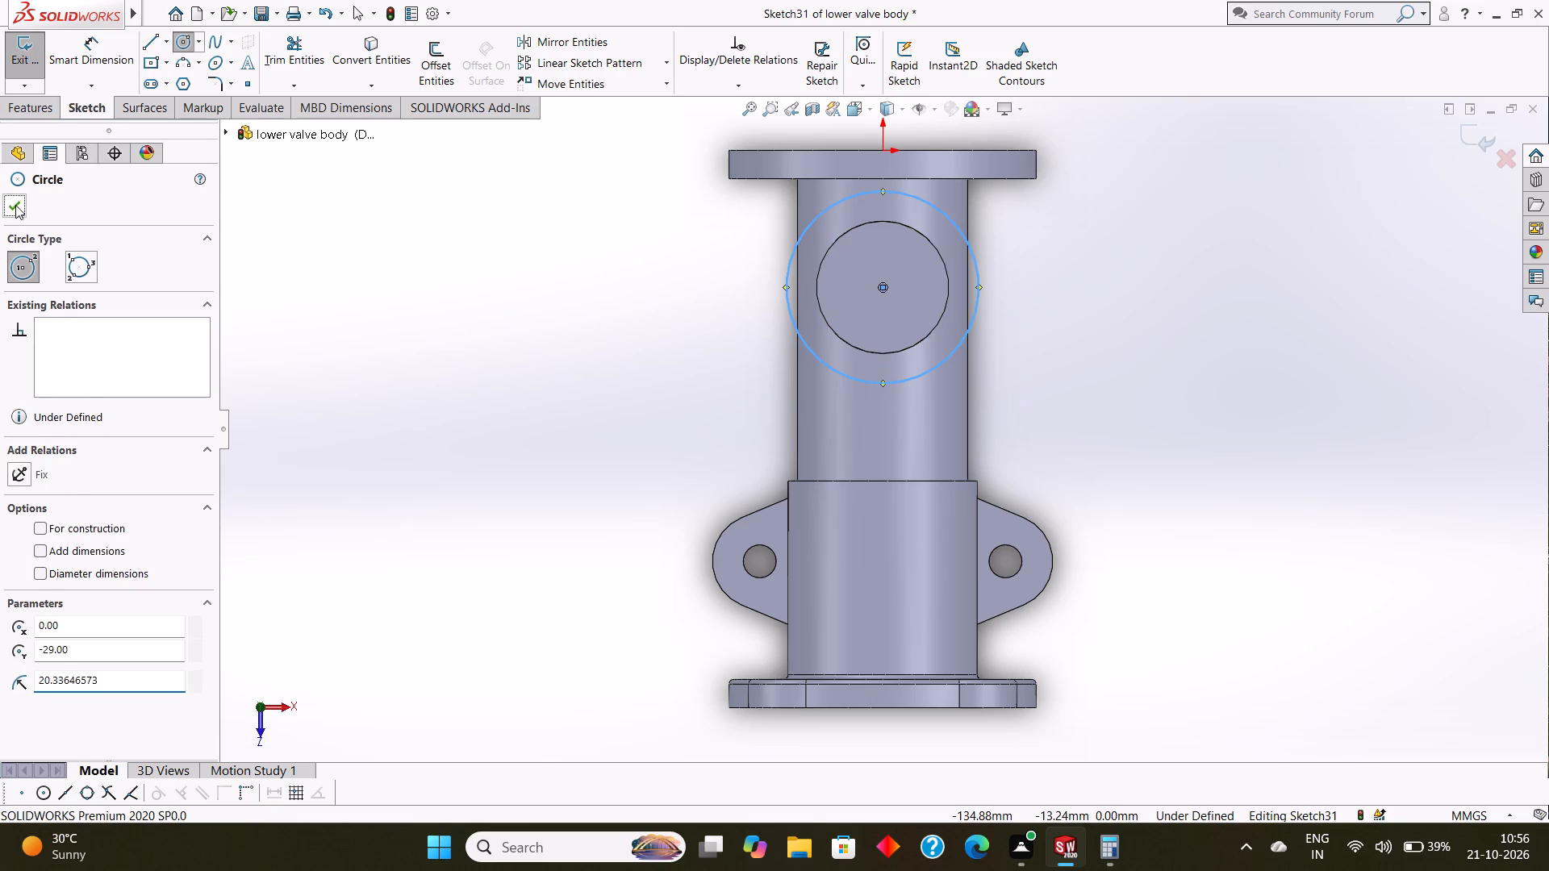
# Dimension the diameter of the concentric circle on the boss's end face as 32 mm.
pyautogui.click(86, 39)
pyautogui.click(884, 191)
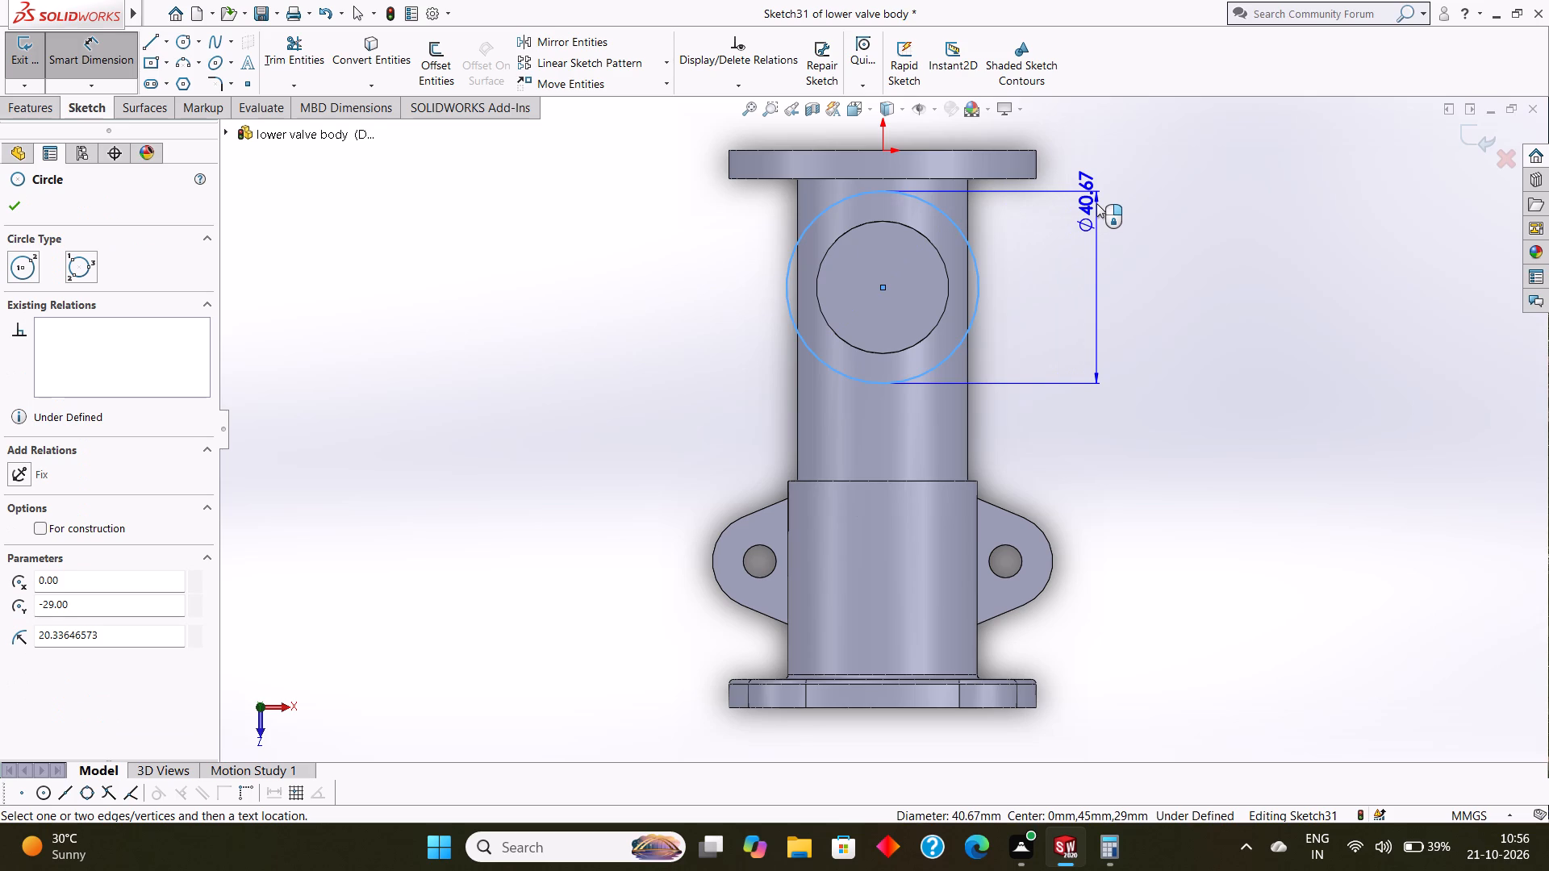
pyautogui.click(1101, 192)
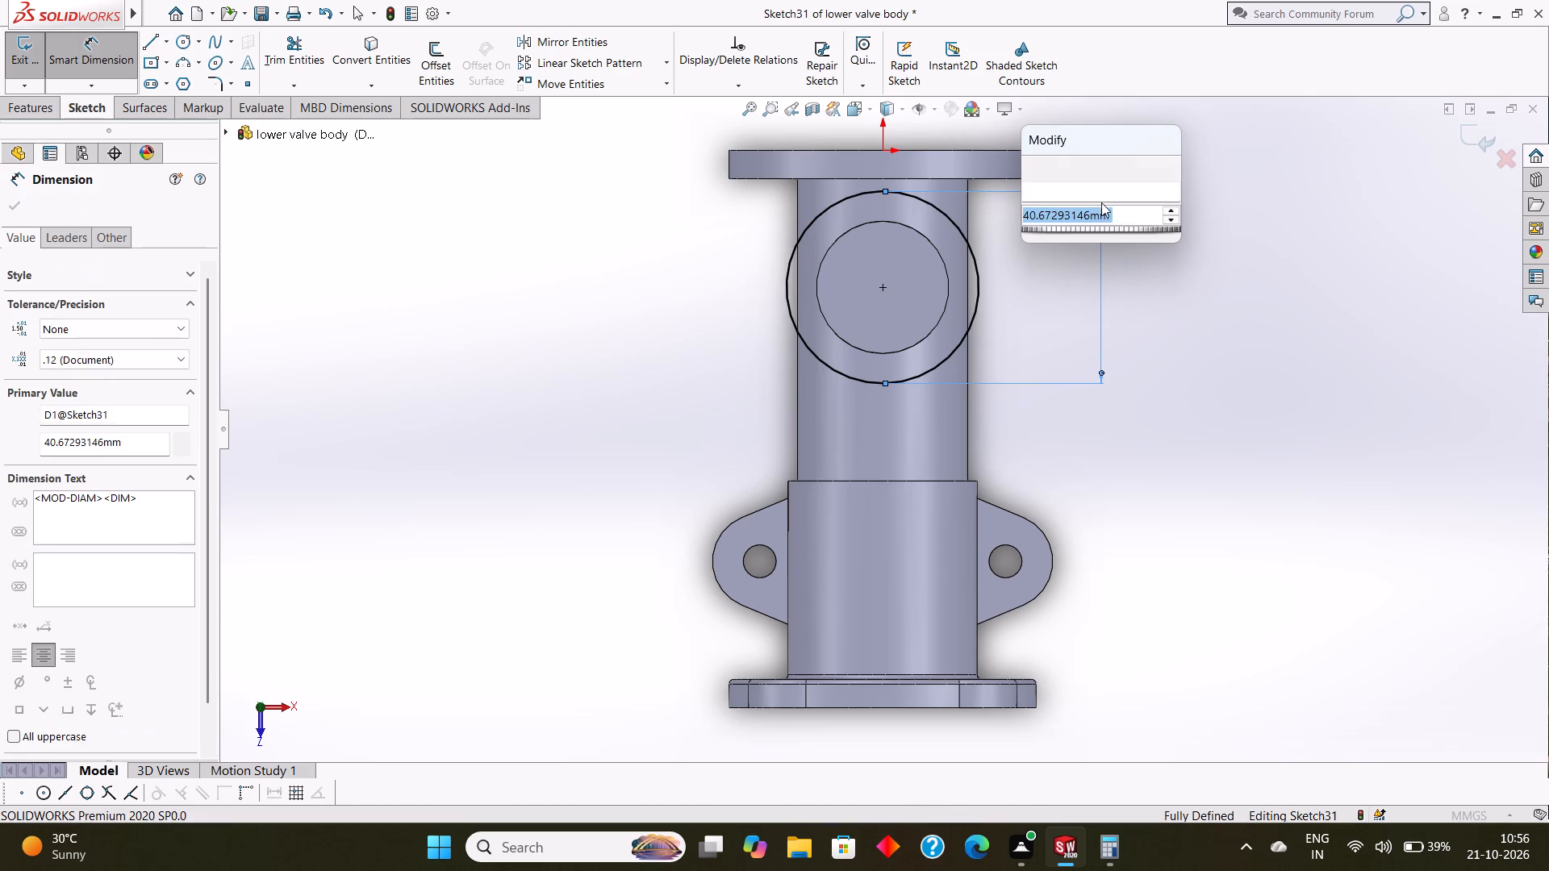
pyautogui.write('32')
pyautogui.press('Return')
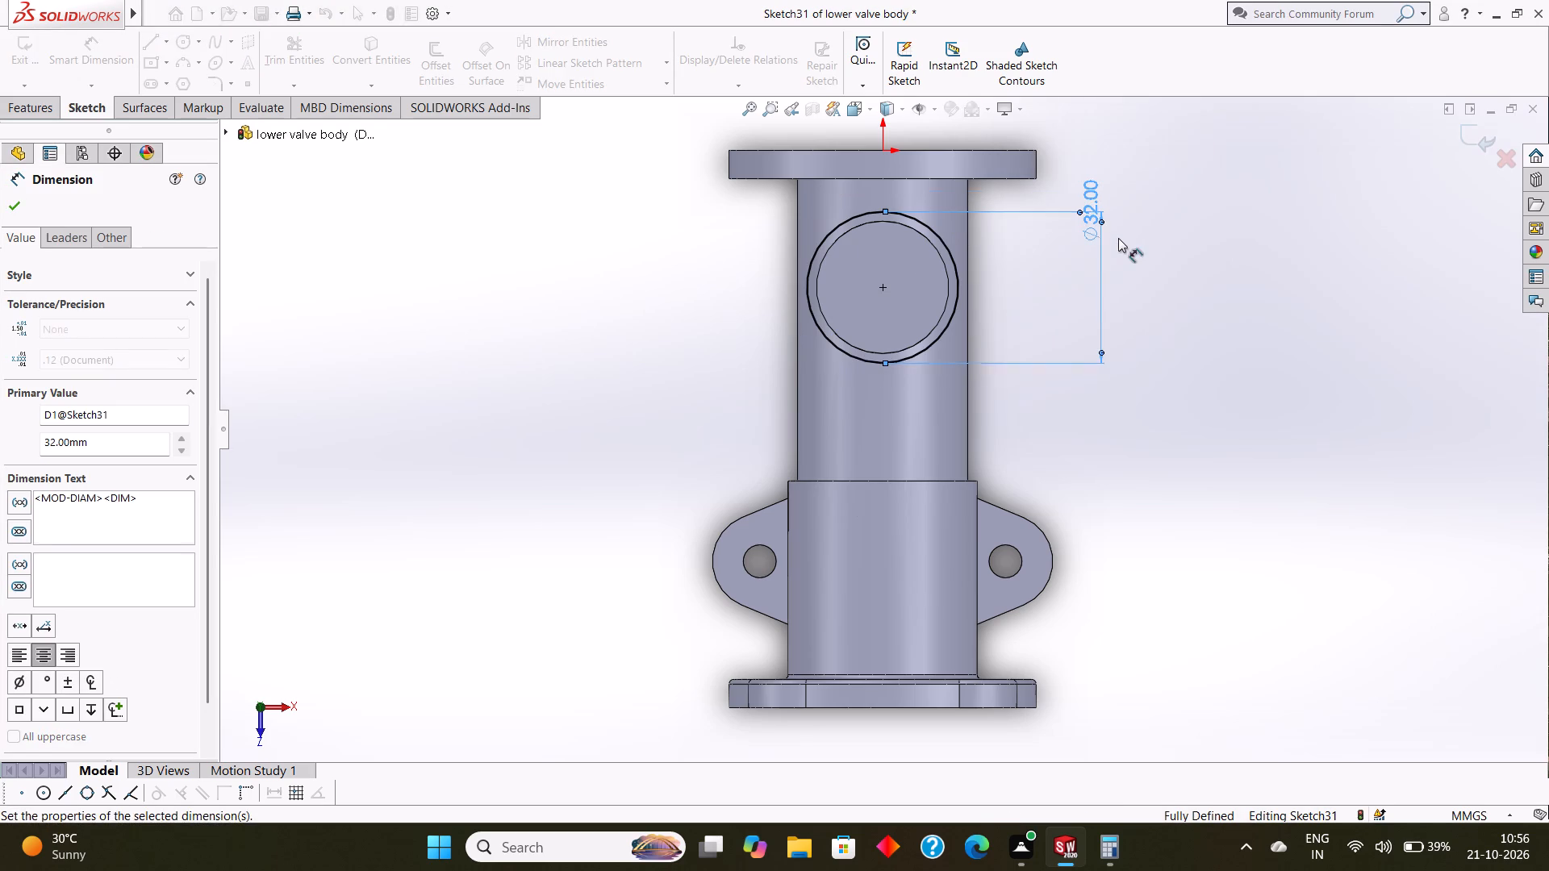
pyautogui.click(17, 202)
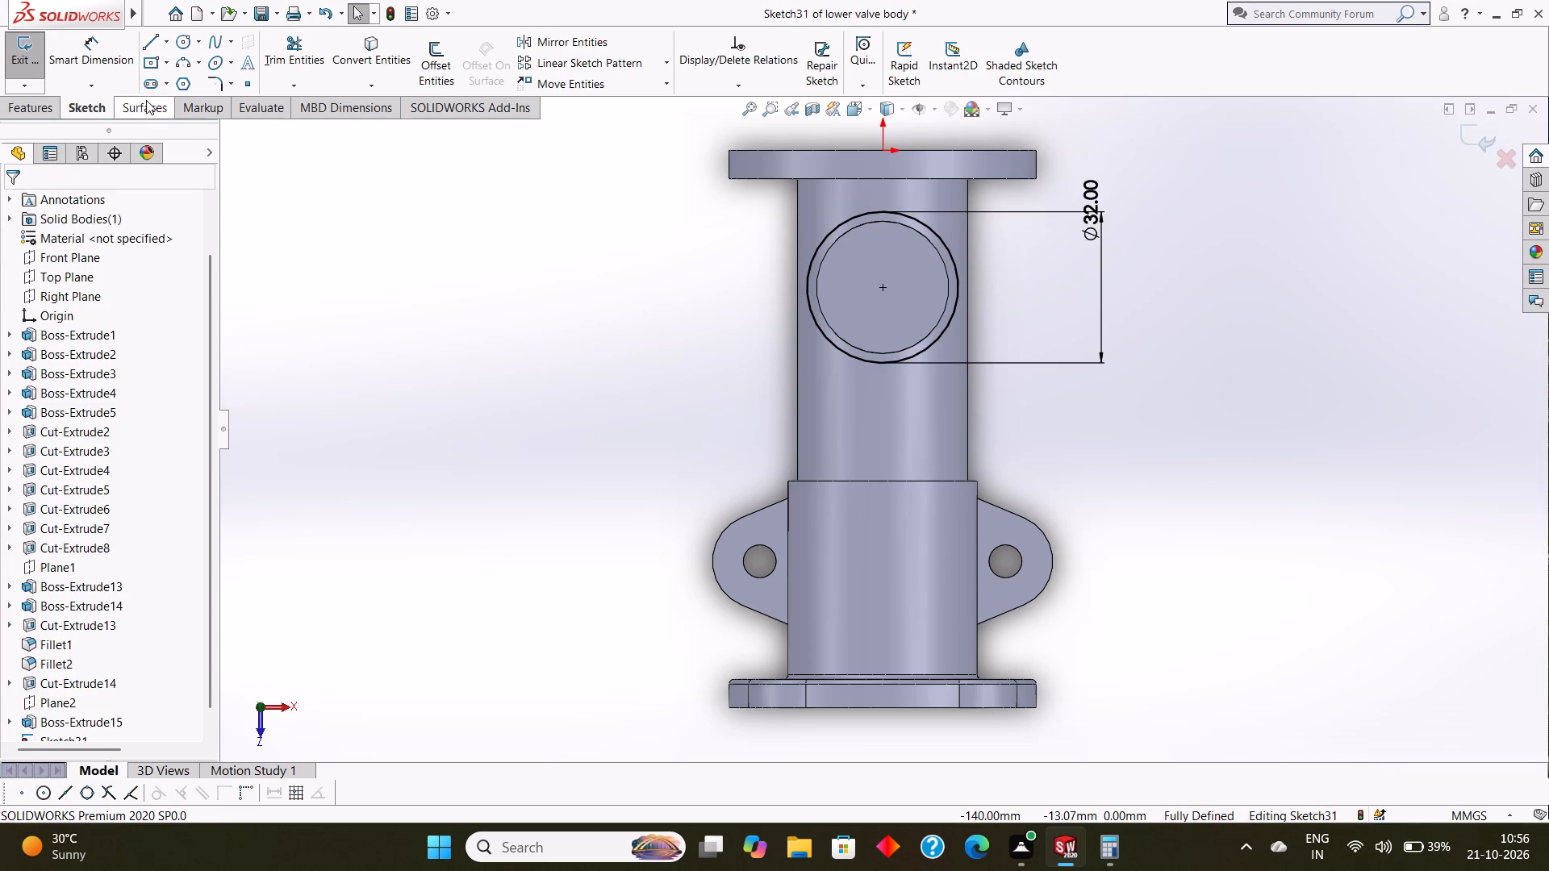
# Draw two horizontal centerlines, each 26 mm long, outward from the 32 mm circle's centre, one on each side.
pyautogui.click(169, 43)
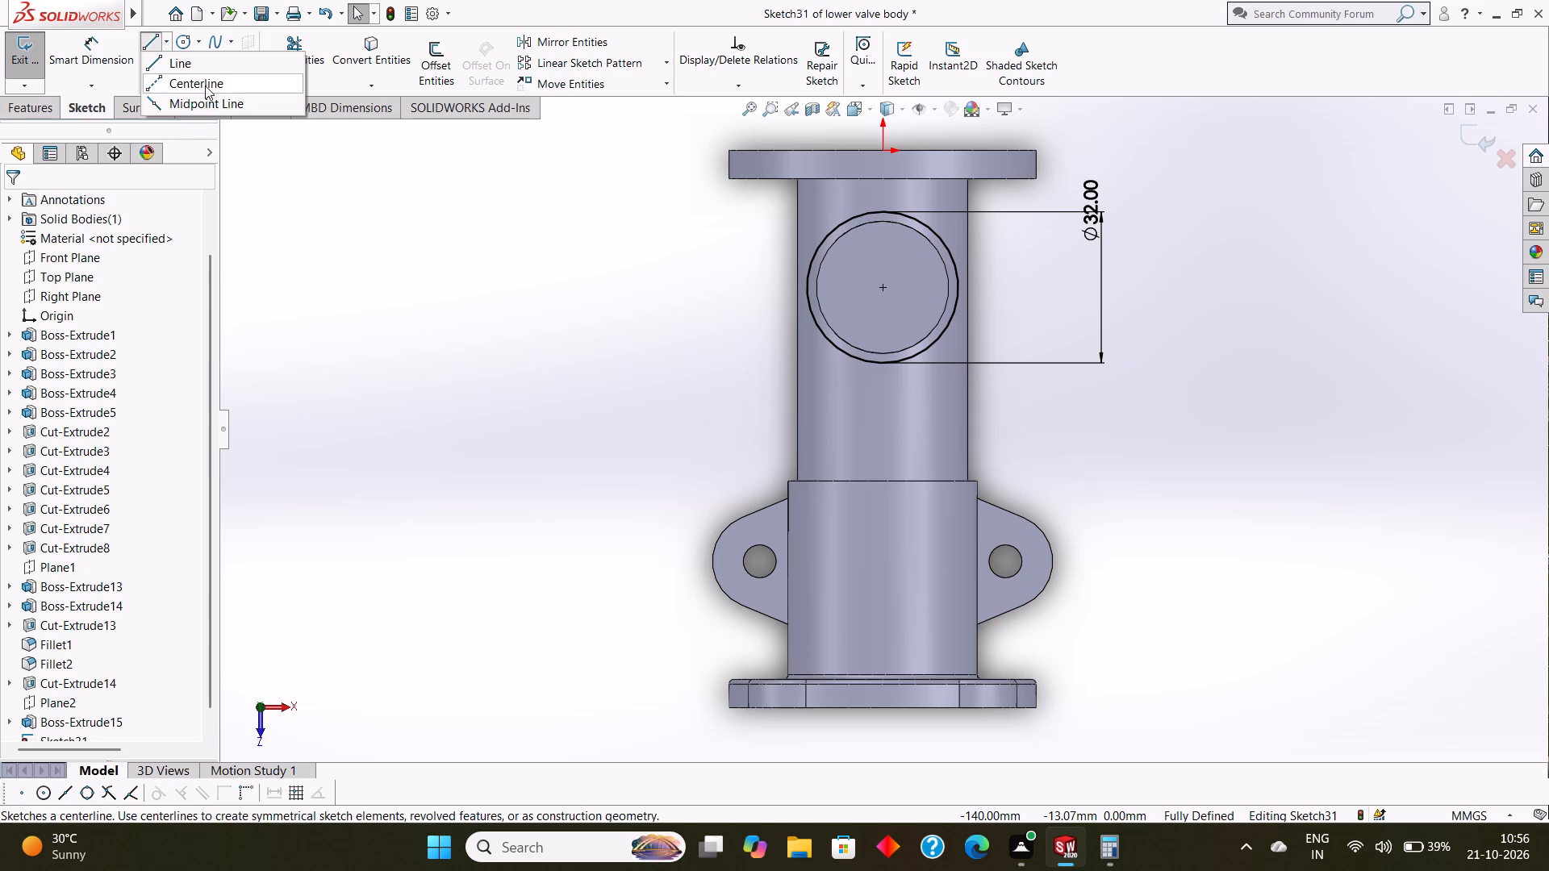
pyautogui.click(205, 85)
pyautogui.click(886, 286)
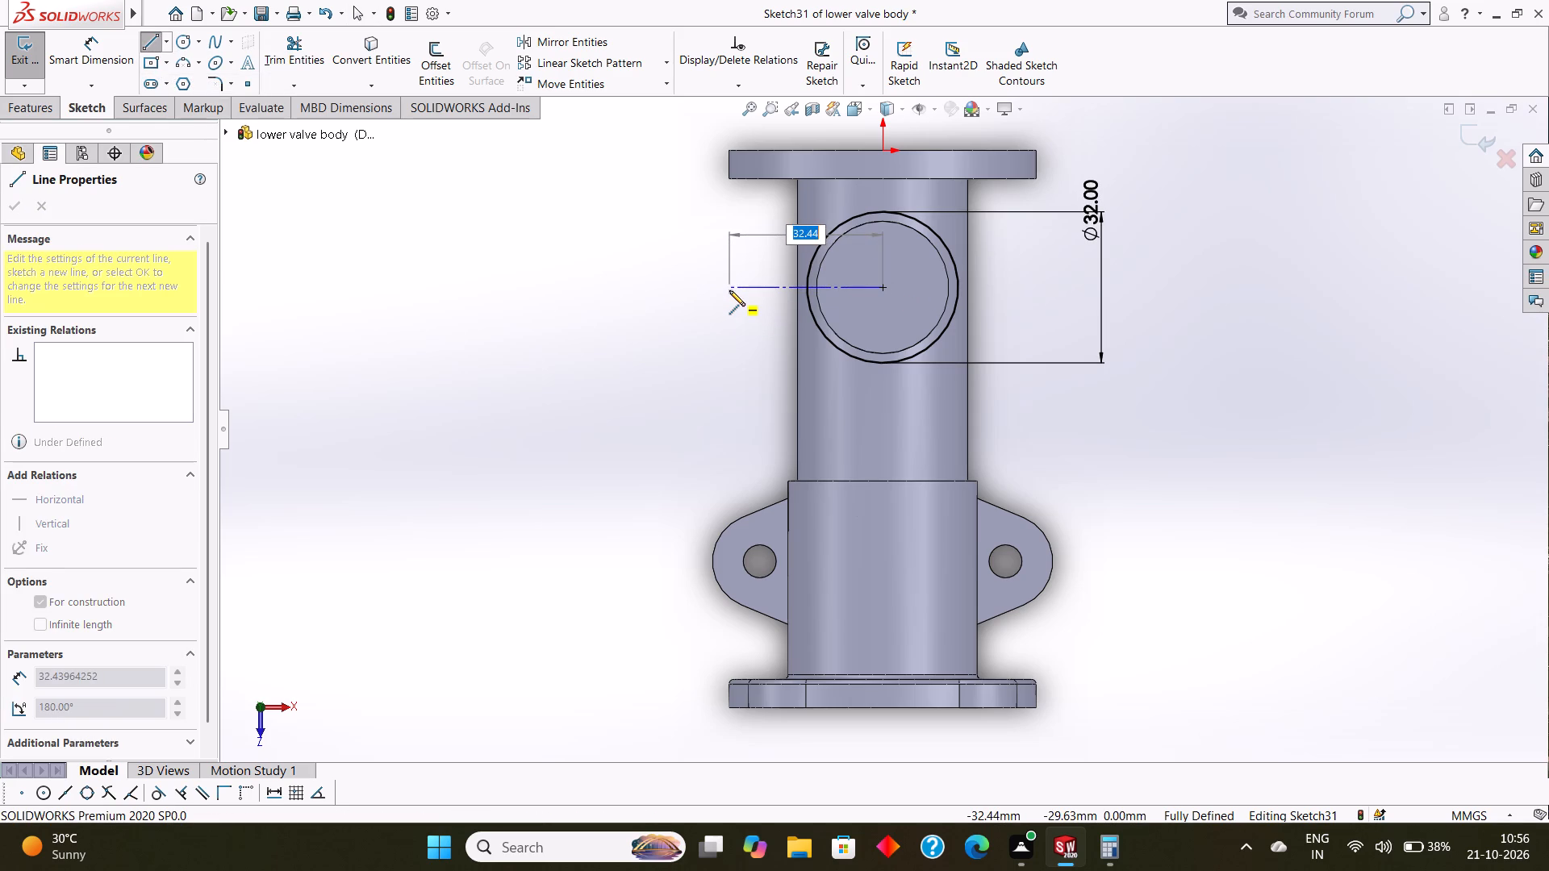
pyautogui.write('26')
pyautogui.press('Return')
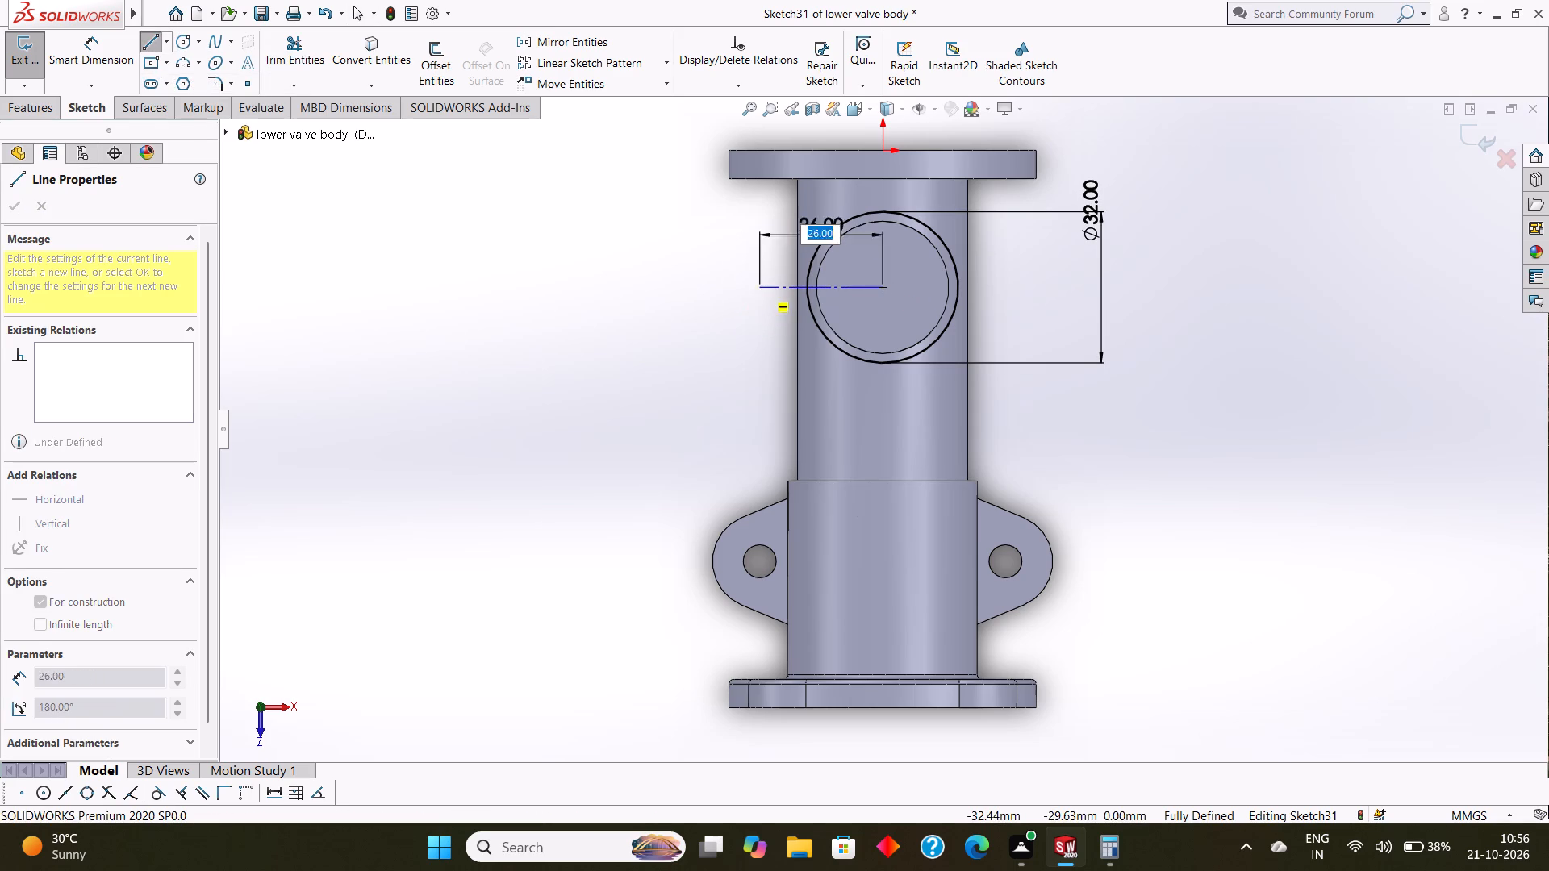
pyautogui.press('Escape')
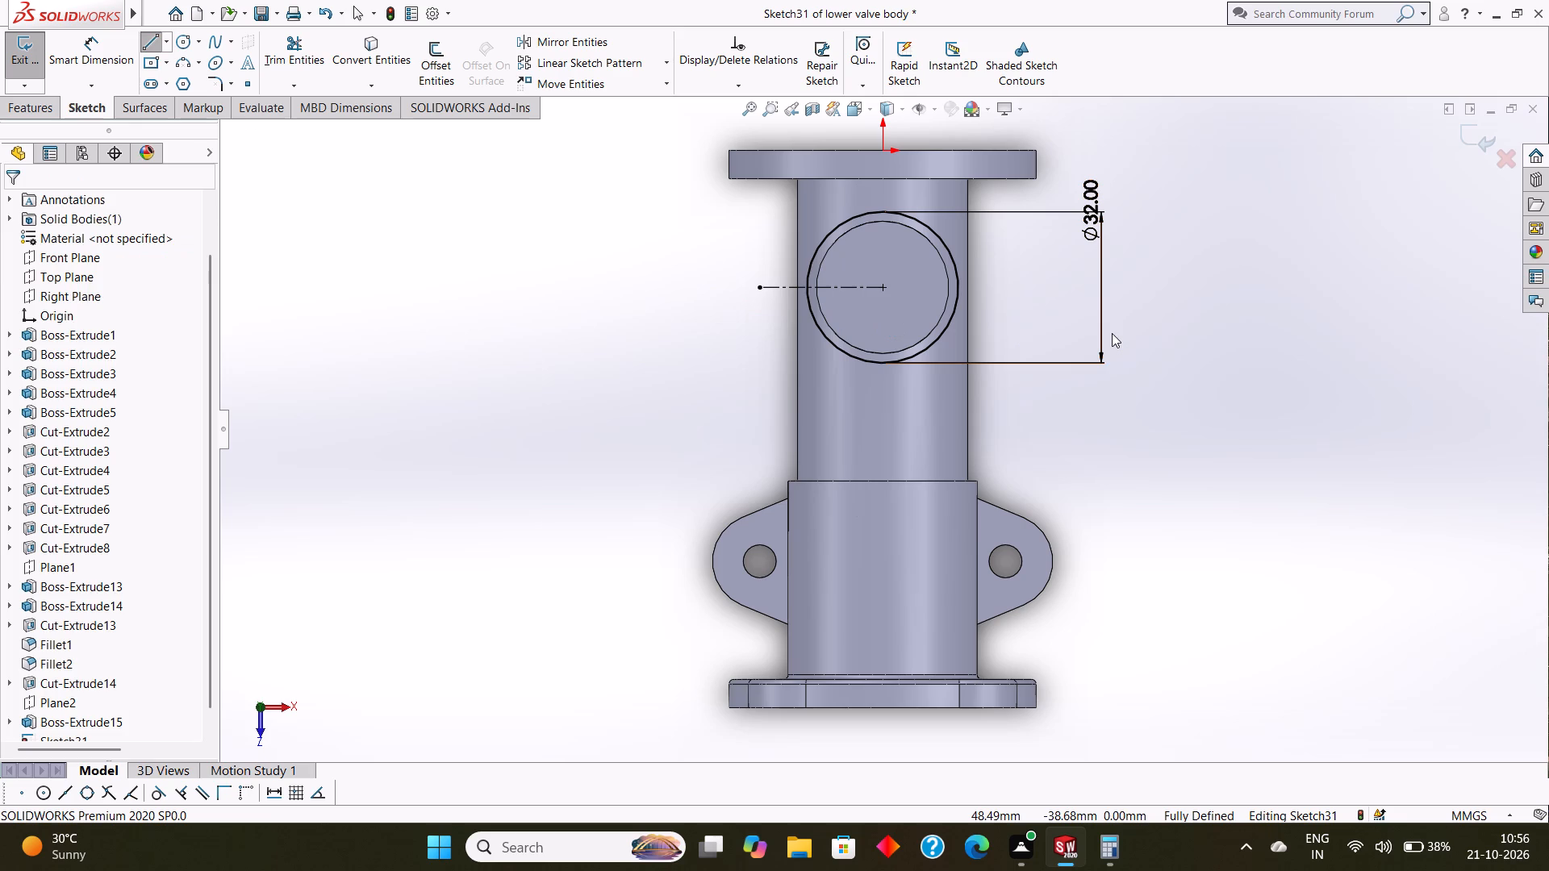
pyautogui.press('Return')
pyautogui.click(886, 286)
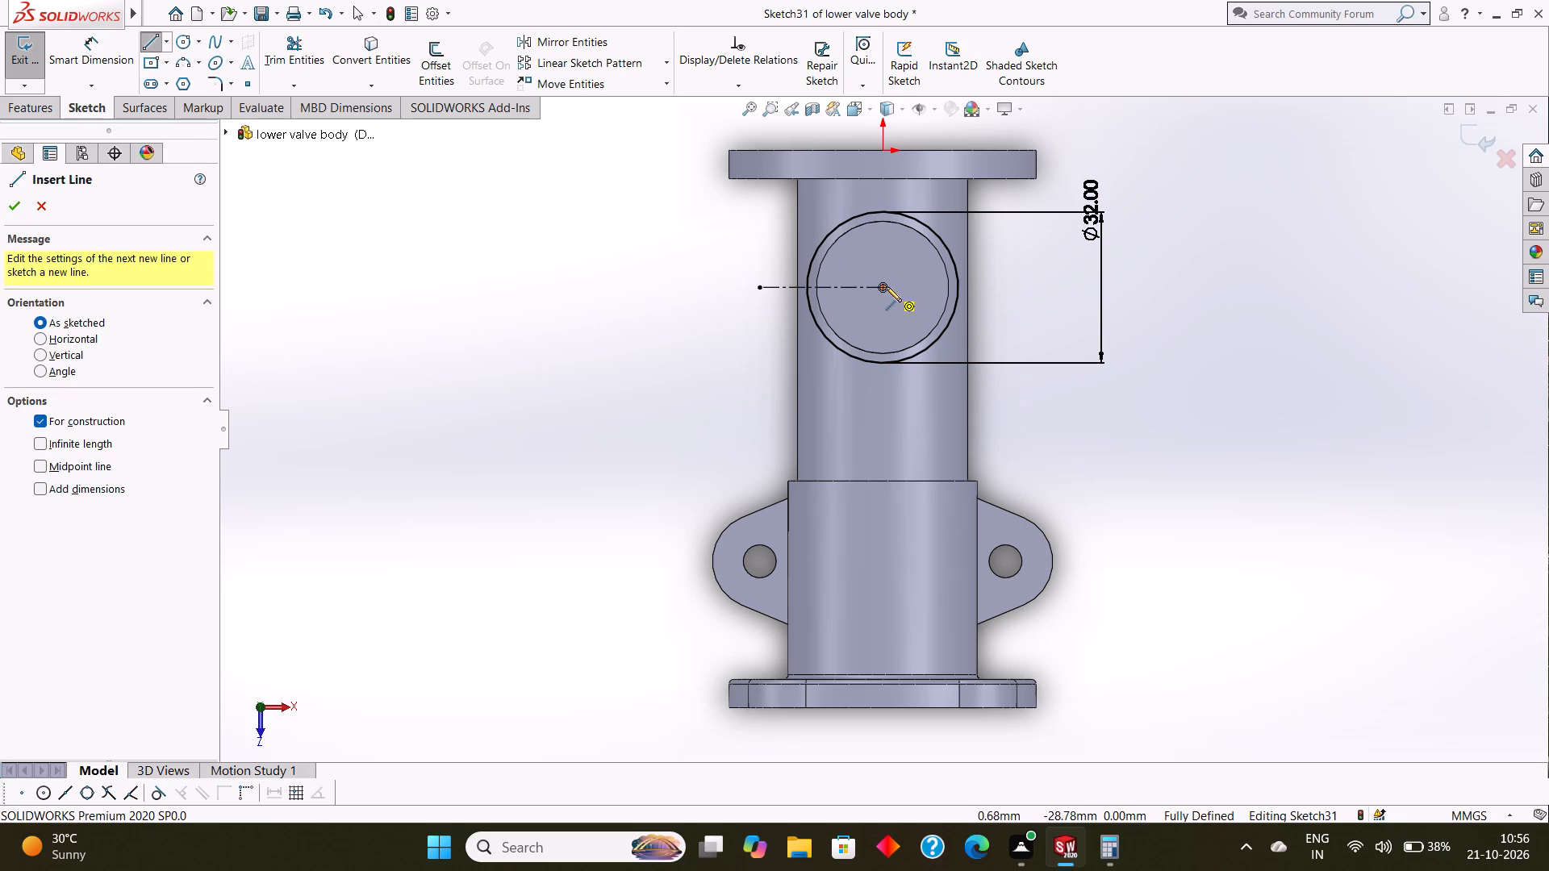
pyautogui.write('26')
pyautogui.press('Return')
pyautogui.press('Escape')
pyautogui.press('Escape')
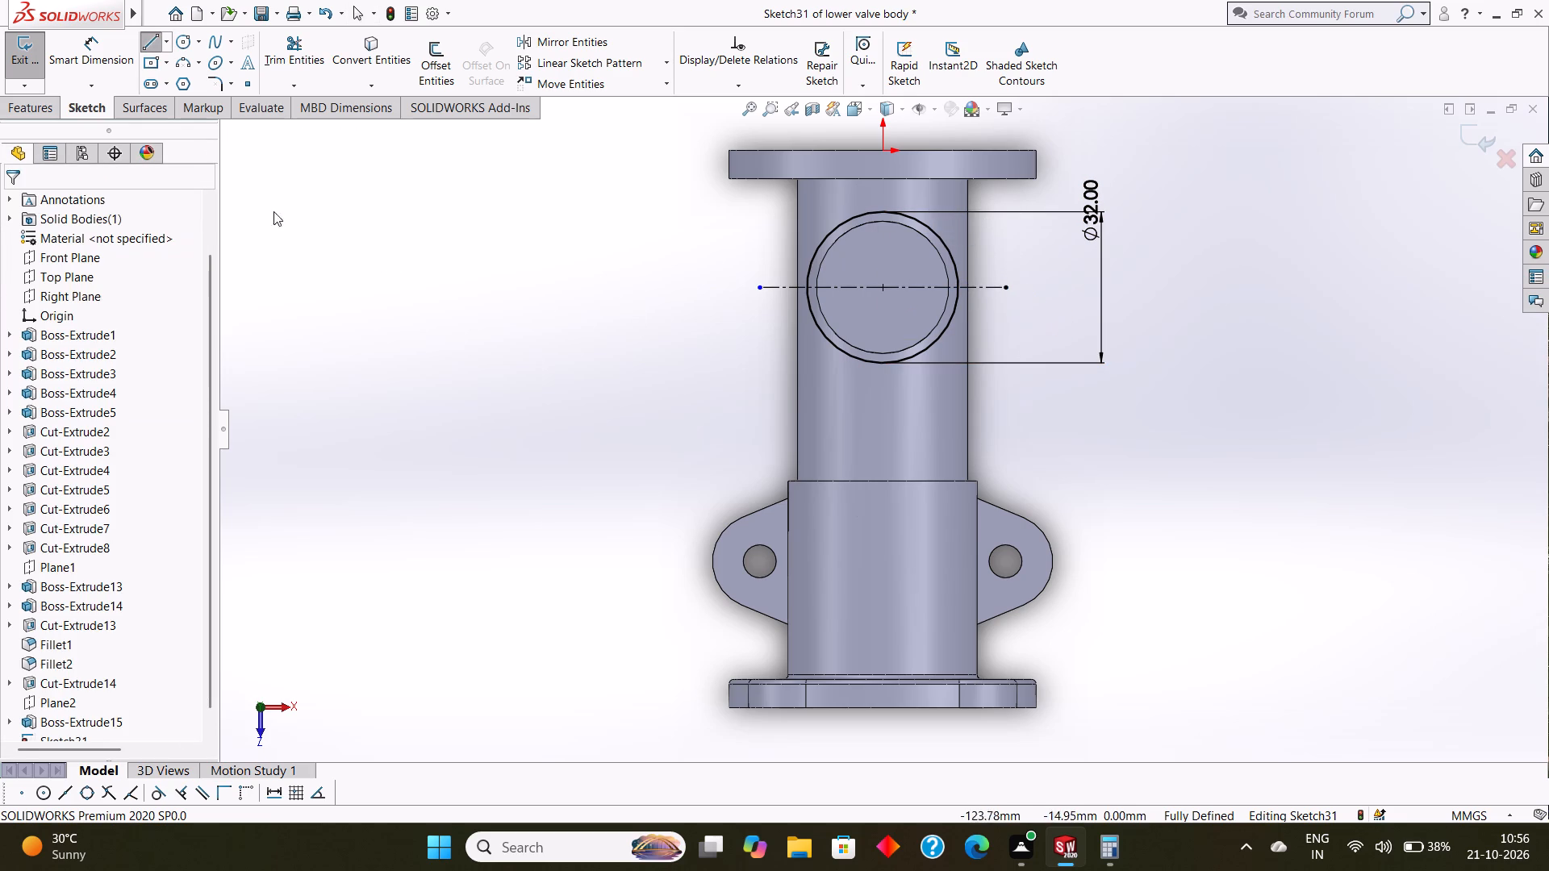
# Draw a circle centred on each centerline's outer end, the left one 10 mm in radius and the right about 11.6 mm.
pyautogui.click(178, 45)
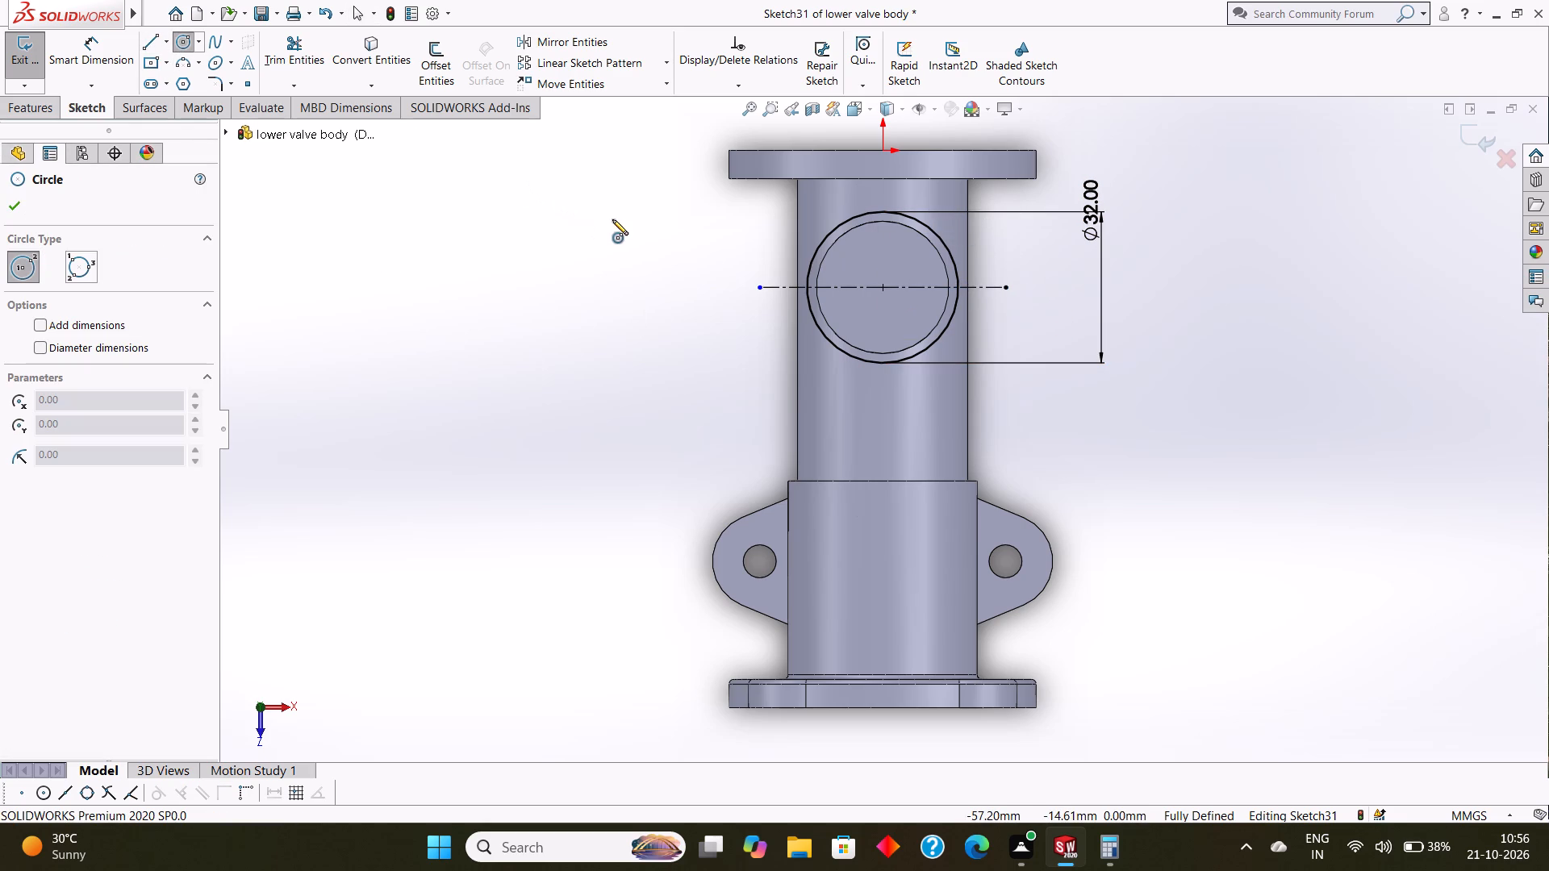
pyautogui.click(761, 288)
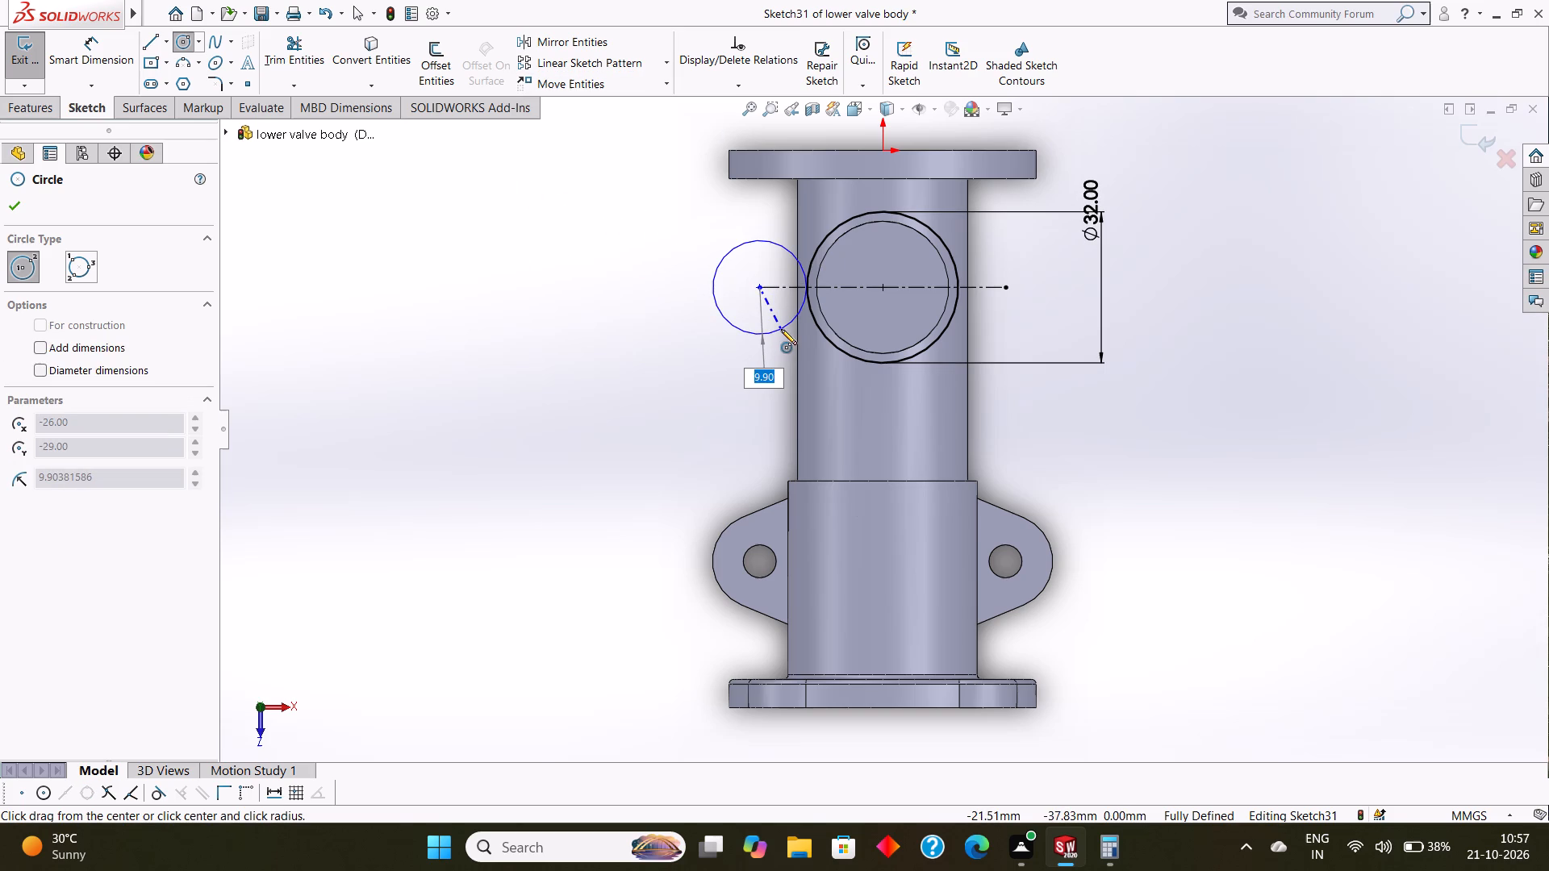
pyautogui.write('10')
pyautogui.press('Return')
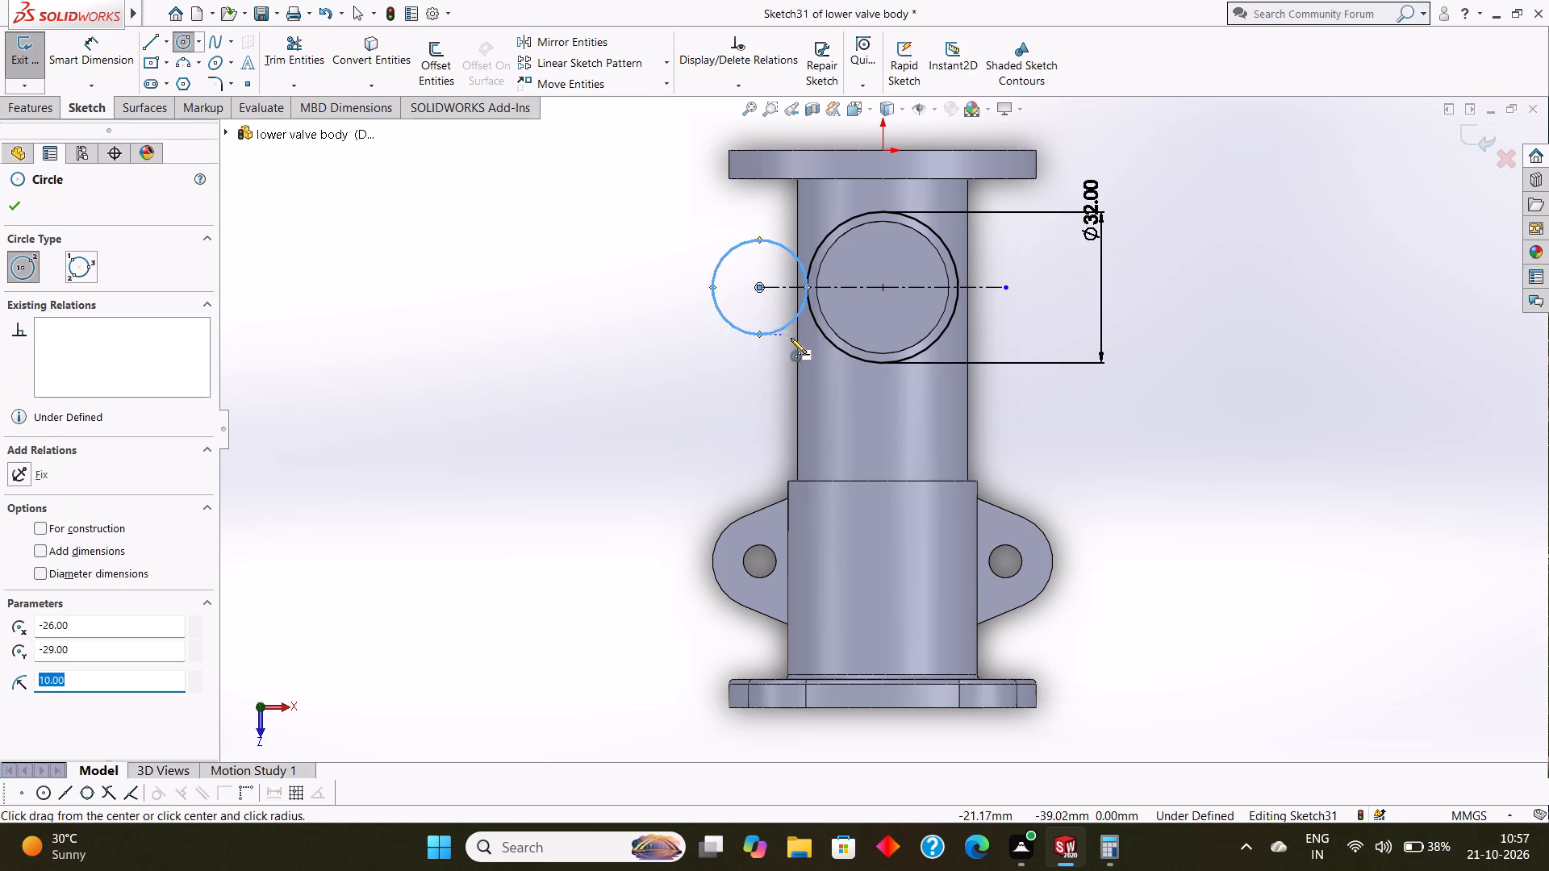
pyautogui.press('Escape')
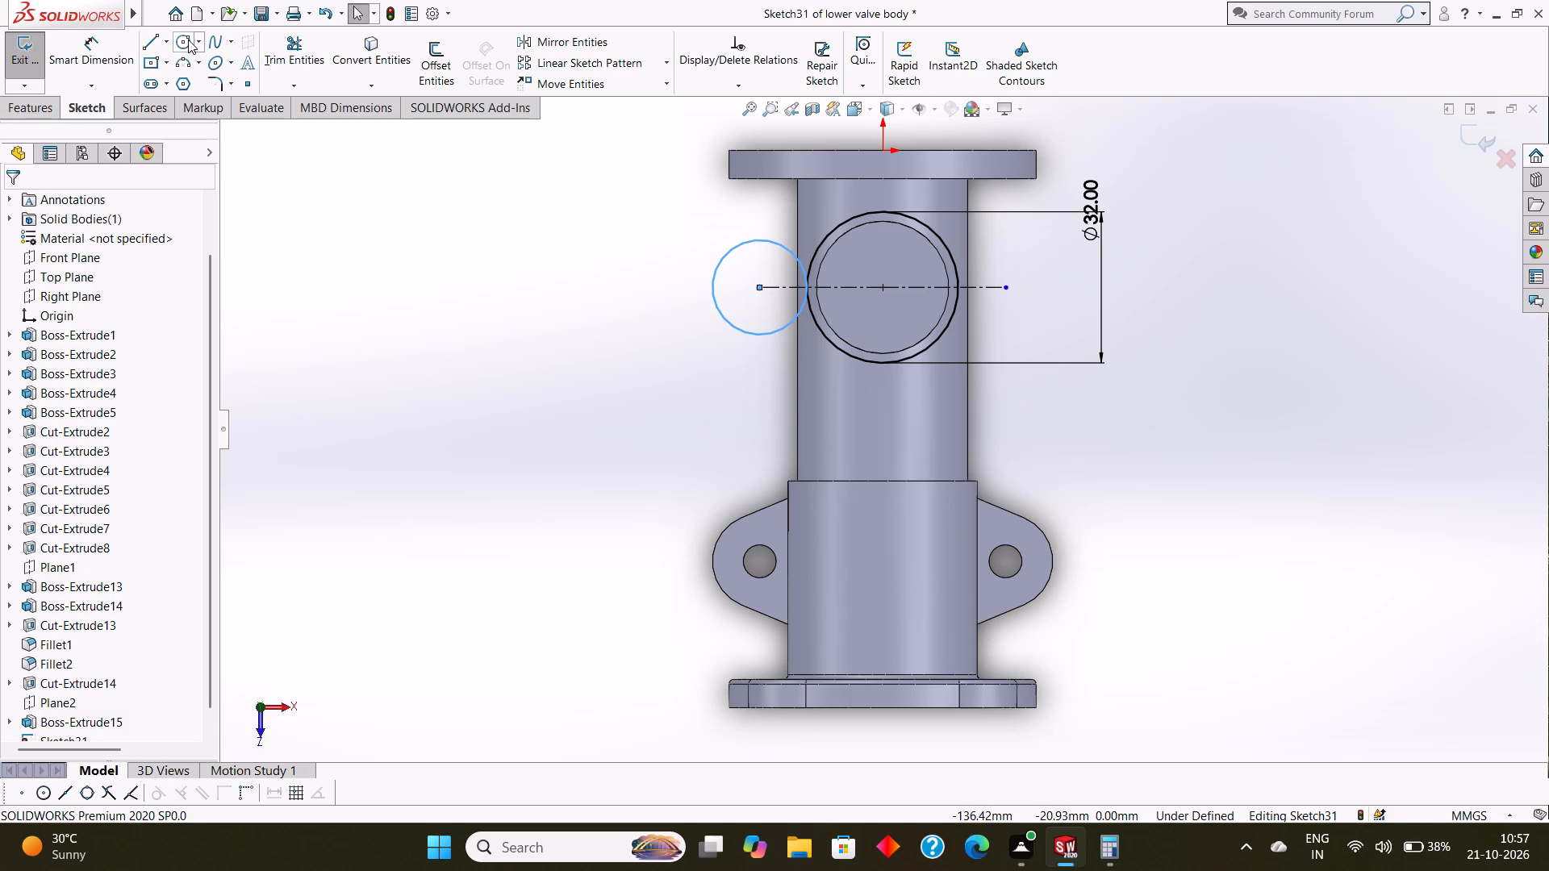
pyautogui.click(188, 40)
pyautogui.click(1009, 285)
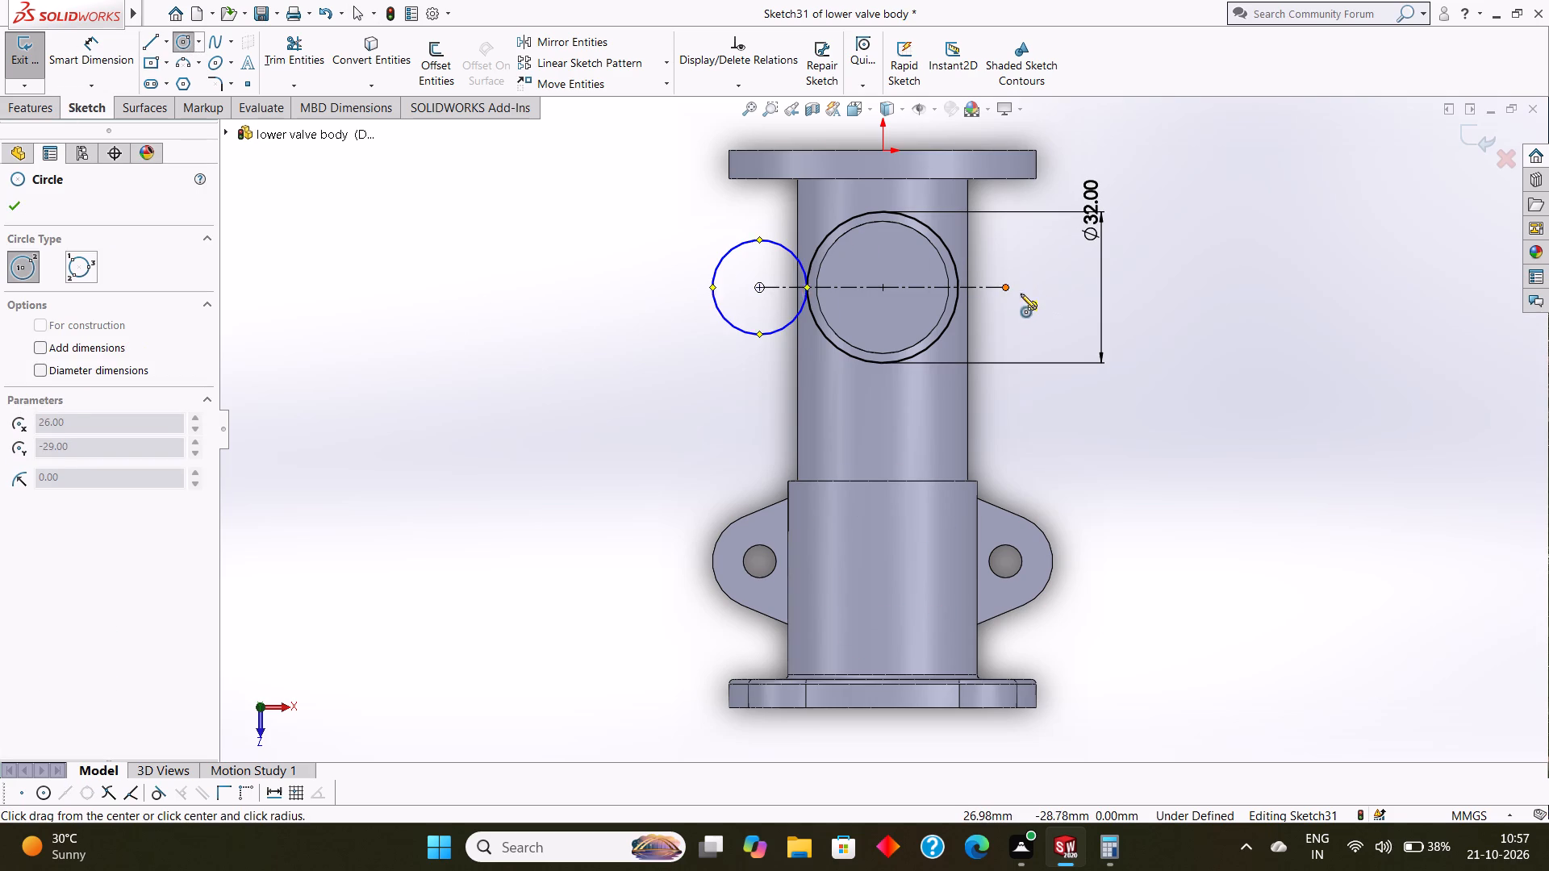
pyautogui.write('10')
pyautogui.press('Return')
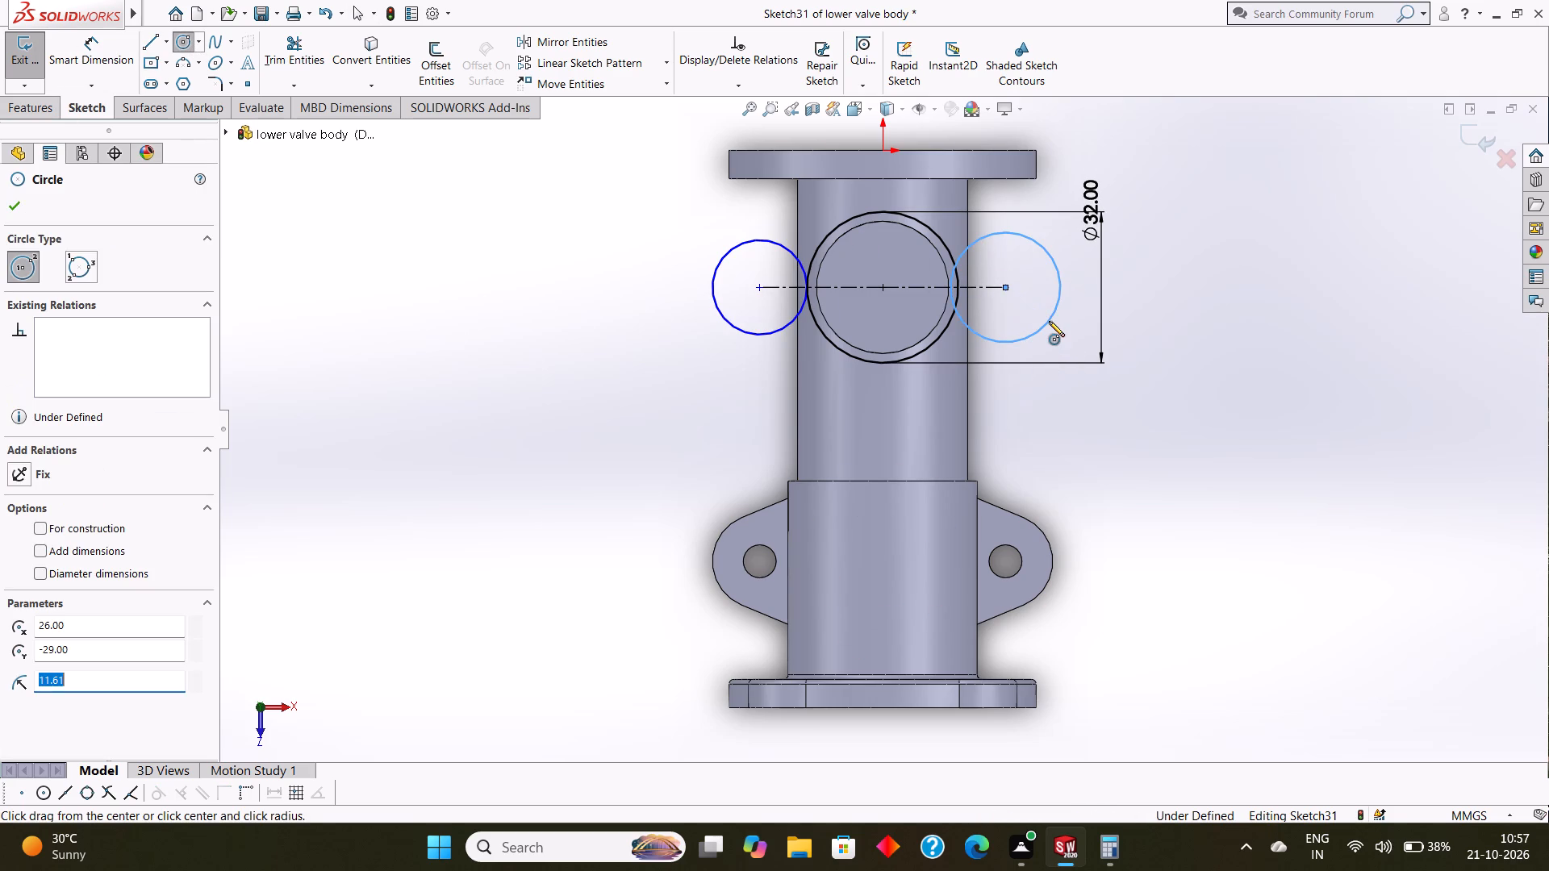
pyautogui.press('Escape')
pyautogui.press('Escape')
pyautogui.press('Escape')
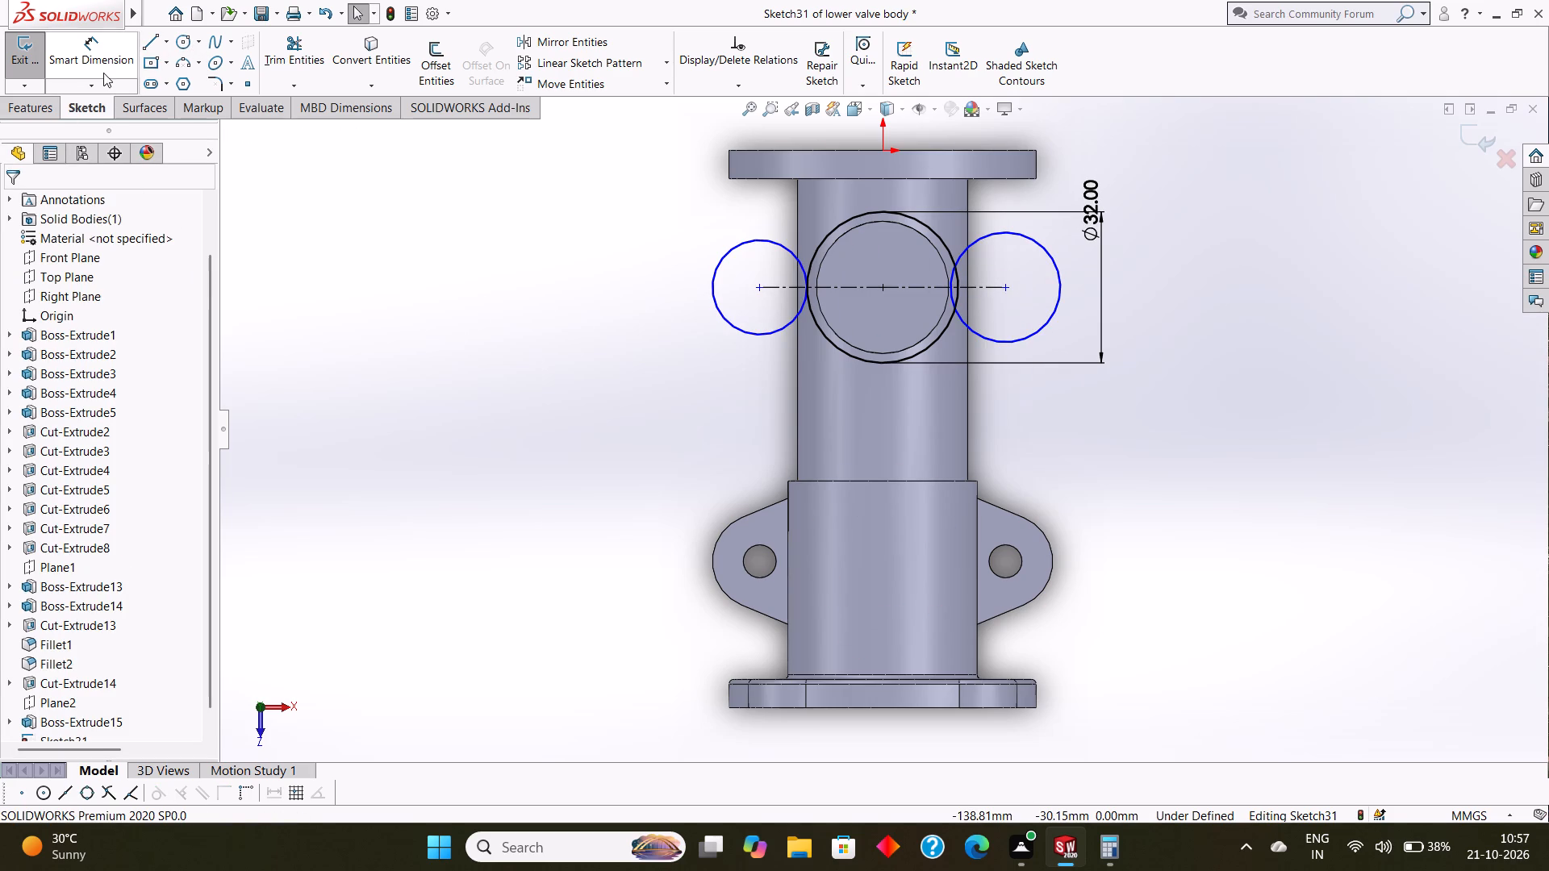
# Dimension the diameters of both side circles as 20 mm.
pyautogui.click(102, 60)
pyautogui.click(739, 244)
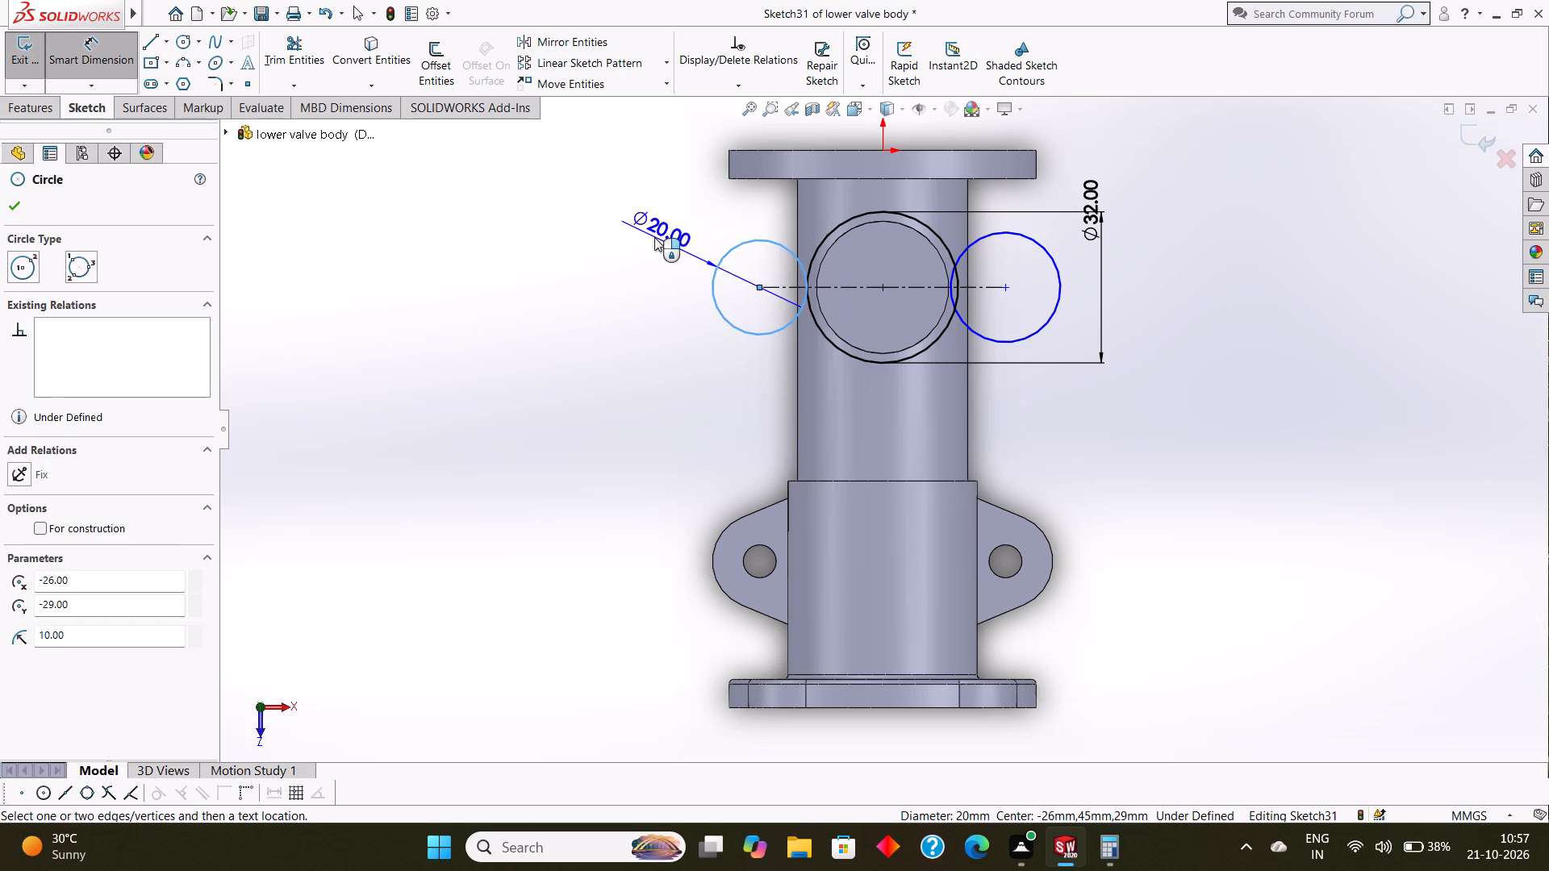
pyautogui.click(654, 237)
pyautogui.click(582, 214)
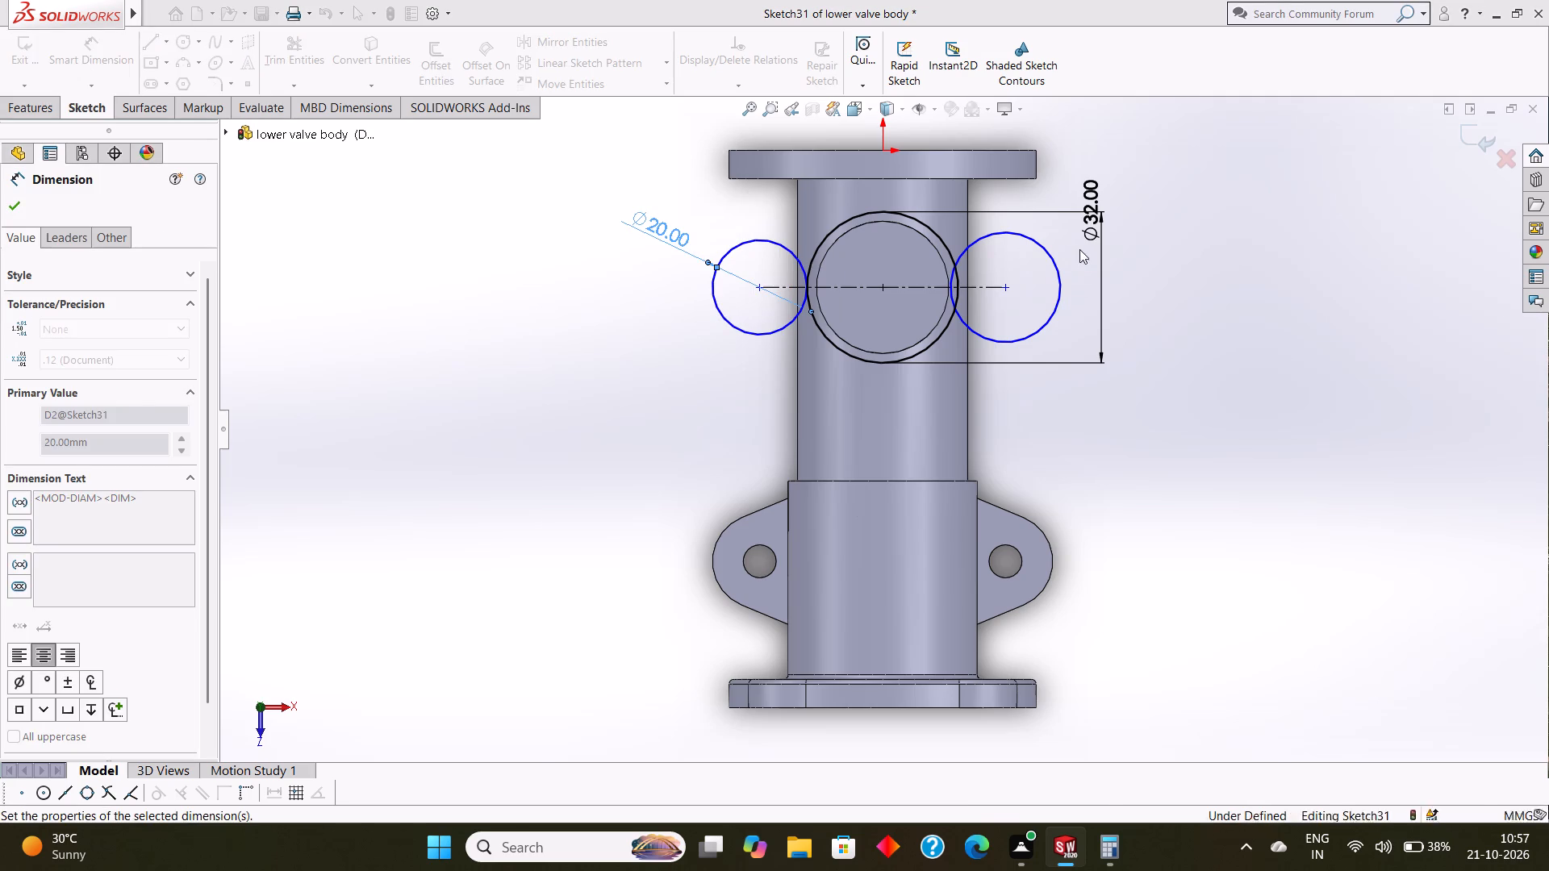
pyautogui.click(1042, 247)
pyautogui.click(1161, 245)
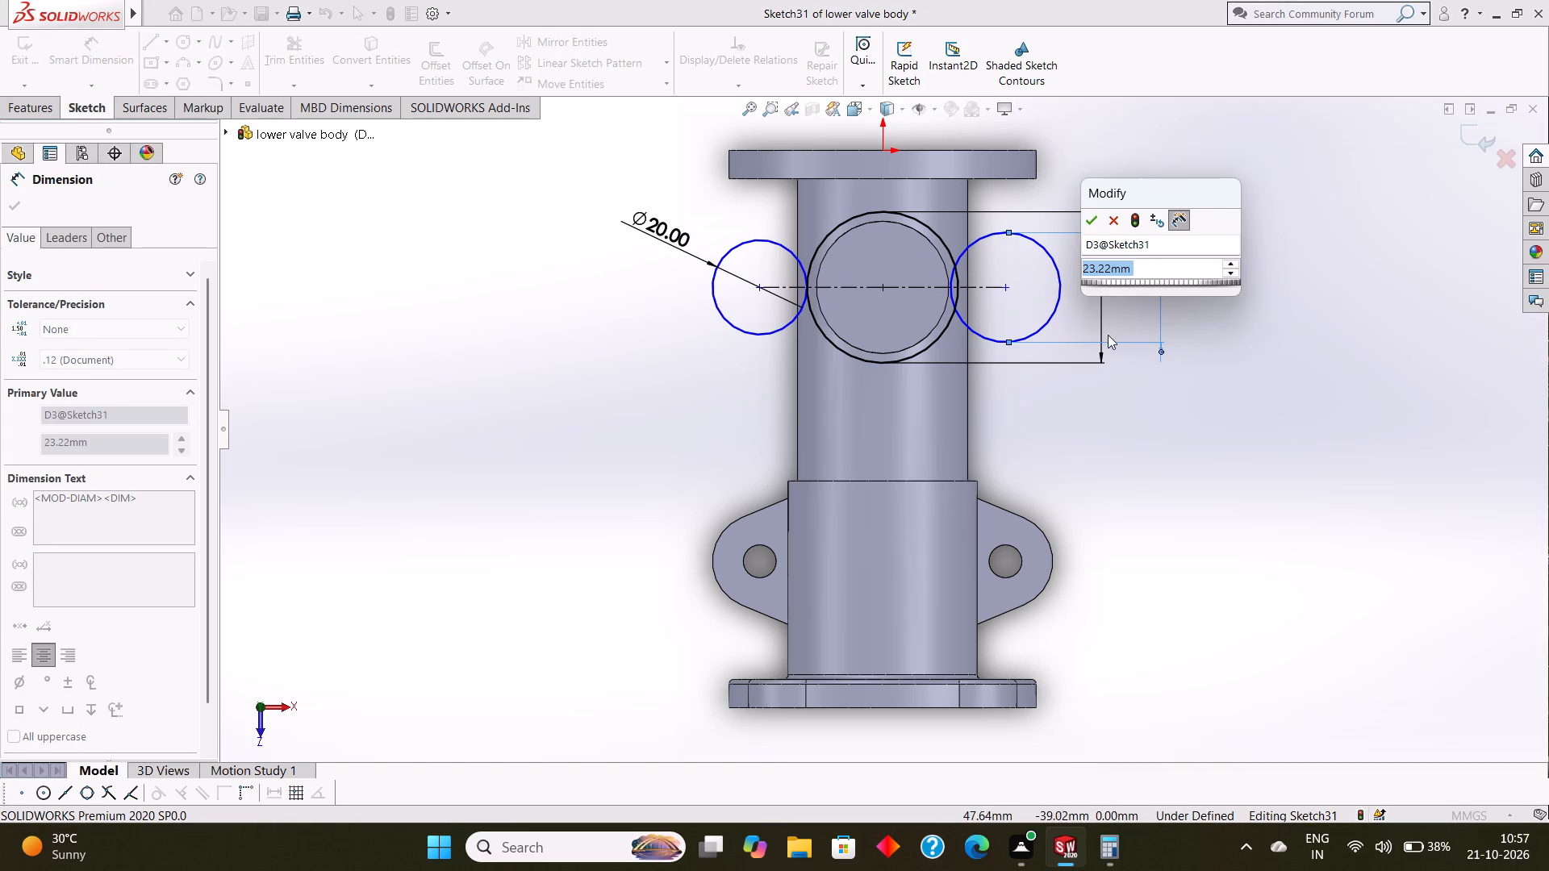
pyautogui.write('20')
pyautogui.press('Return')
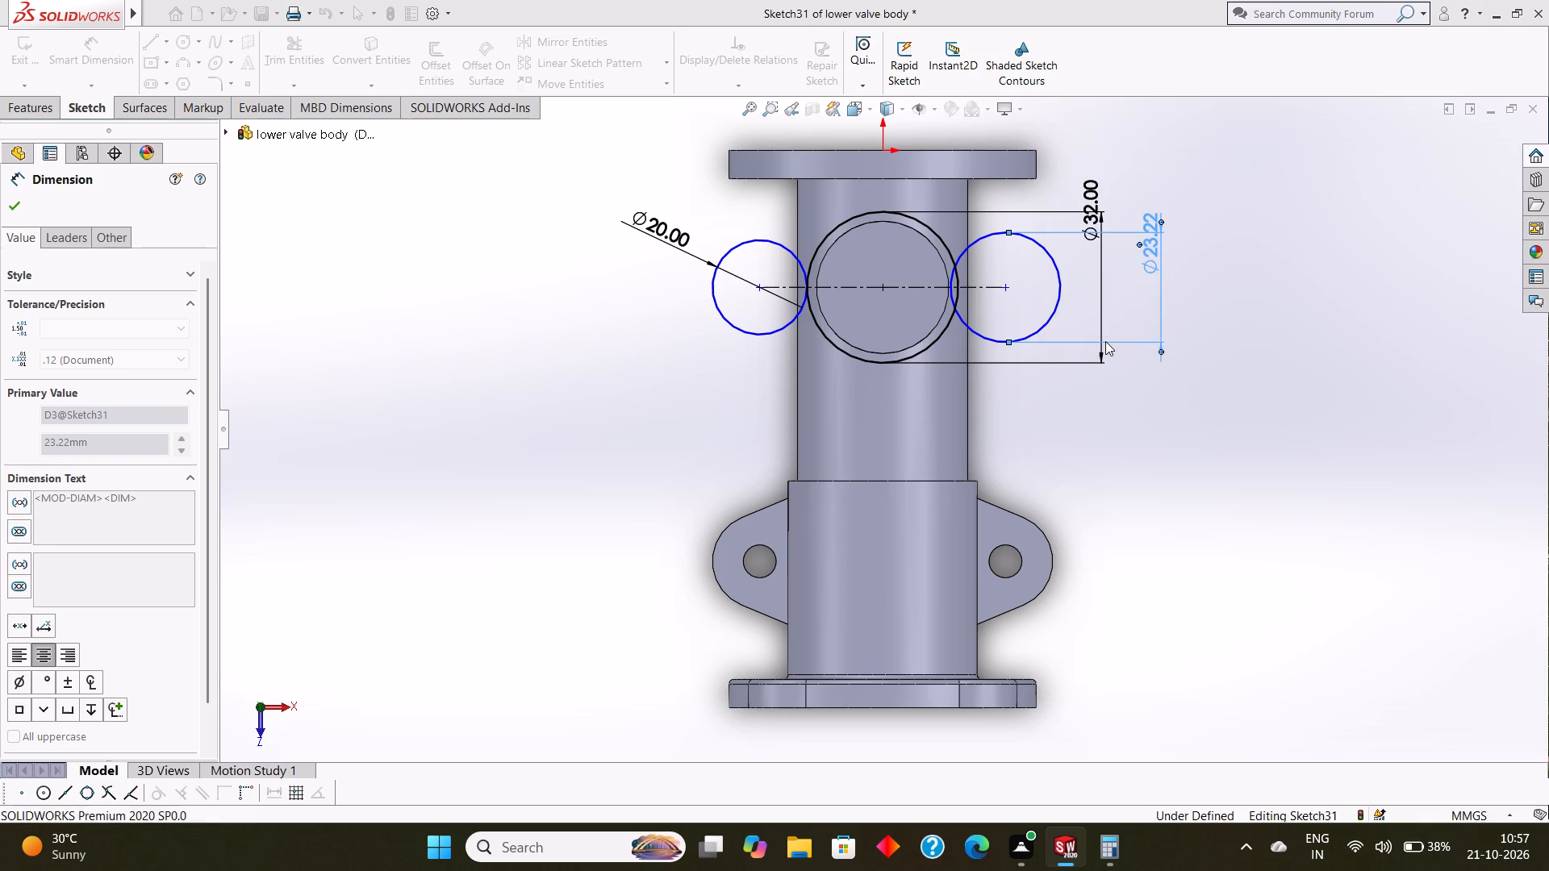
pyautogui.click(17, 213)
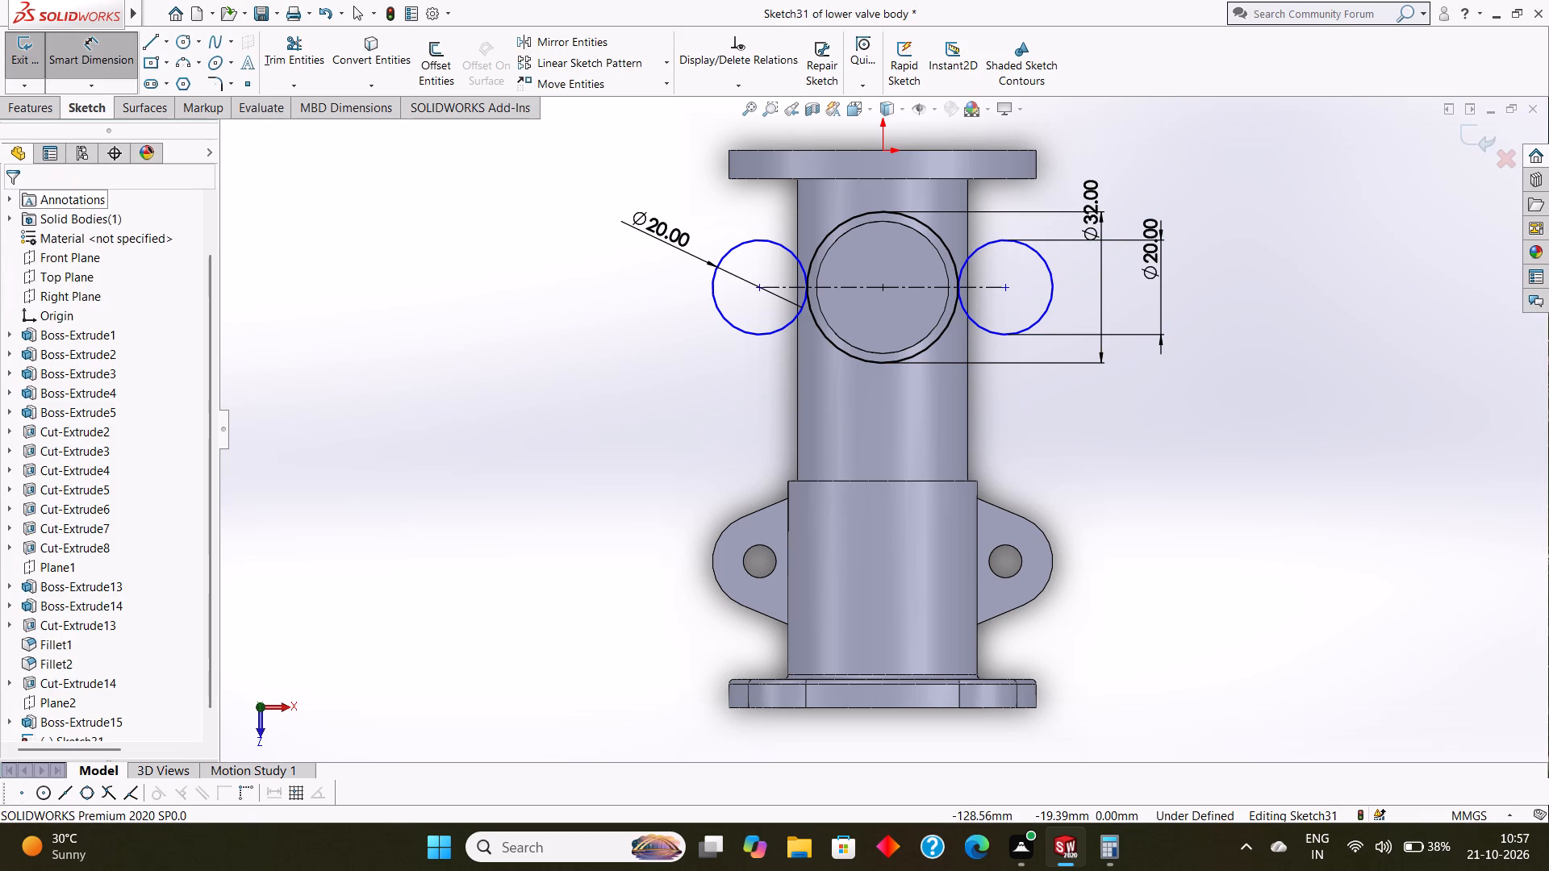
# Dimension the horizontal distance from the 32 mm circle's centre to each side circle's centre as 26 mm.
pyautogui.click(81, 56)
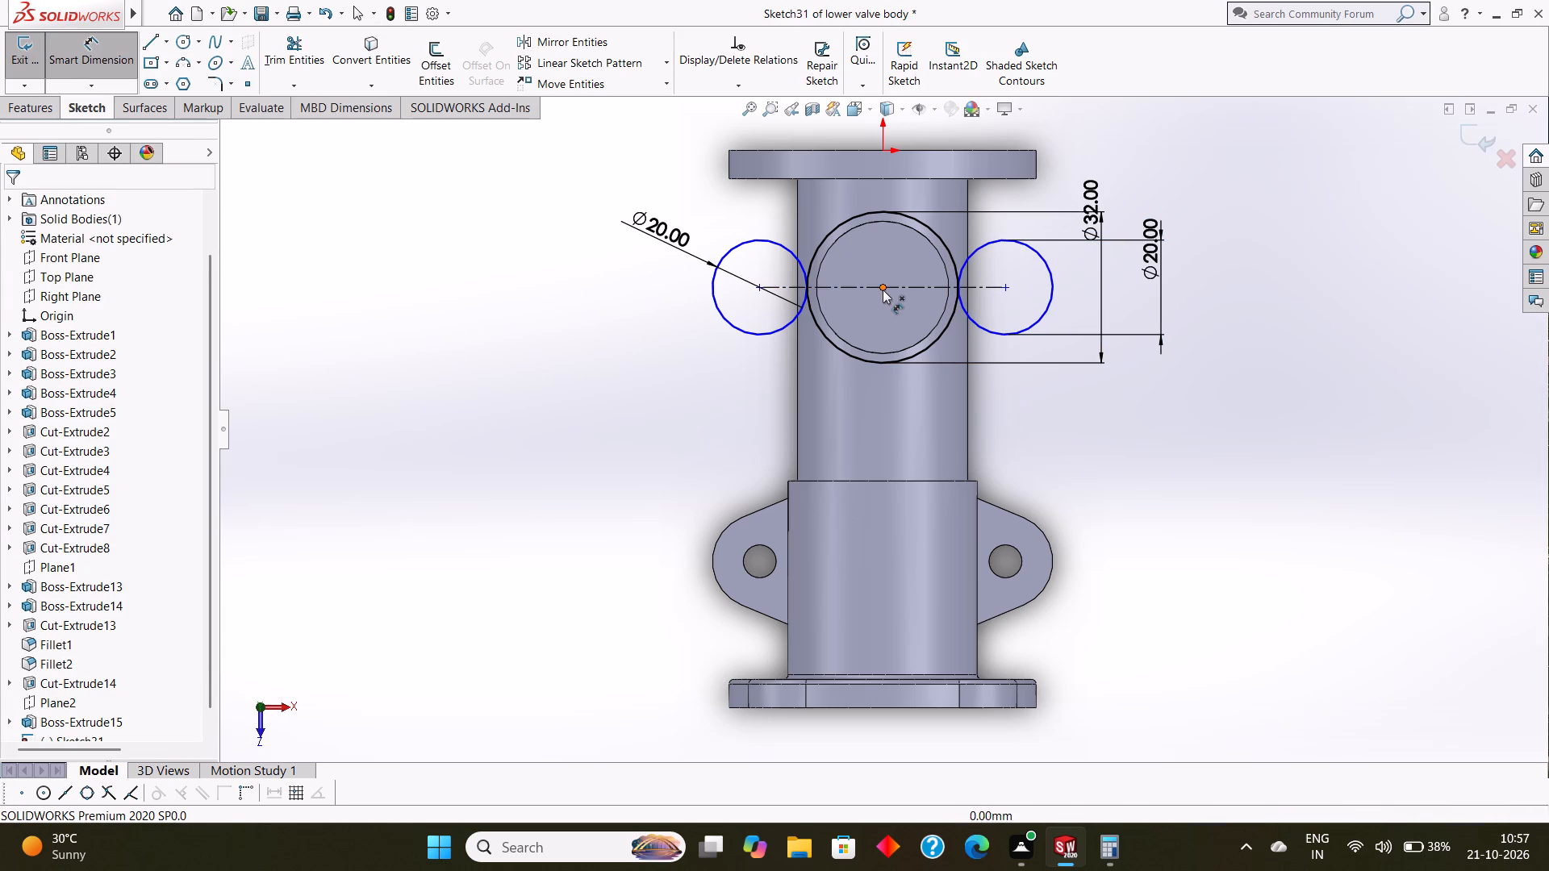
pyautogui.click(885, 290)
pyautogui.click(760, 290)
pyautogui.click(814, 402)
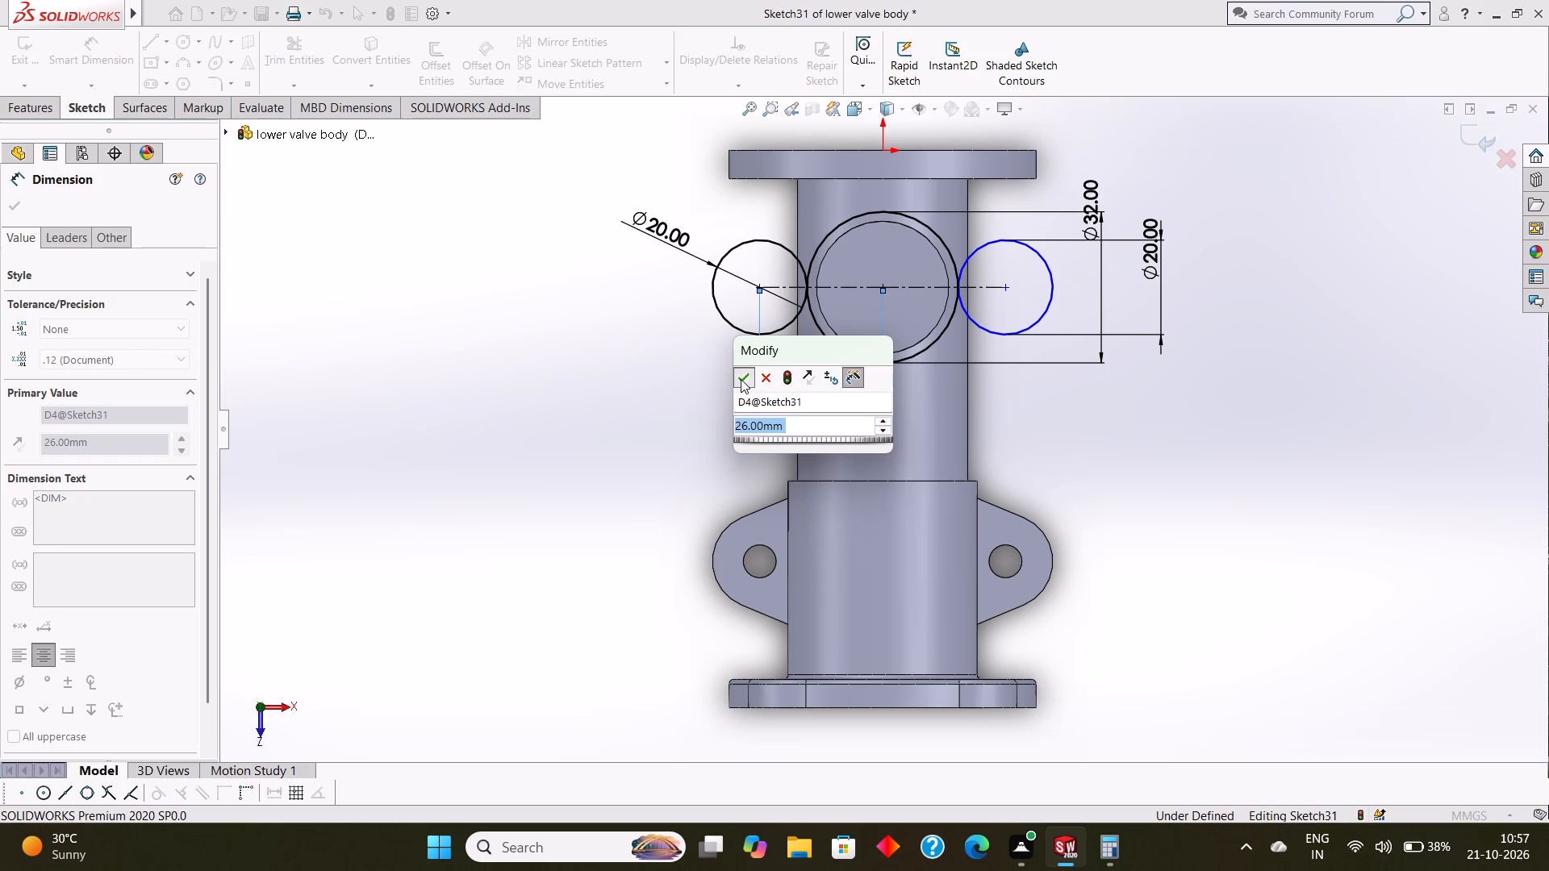
pyautogui.click(741, 379)
pyautogui.click(886, 285)
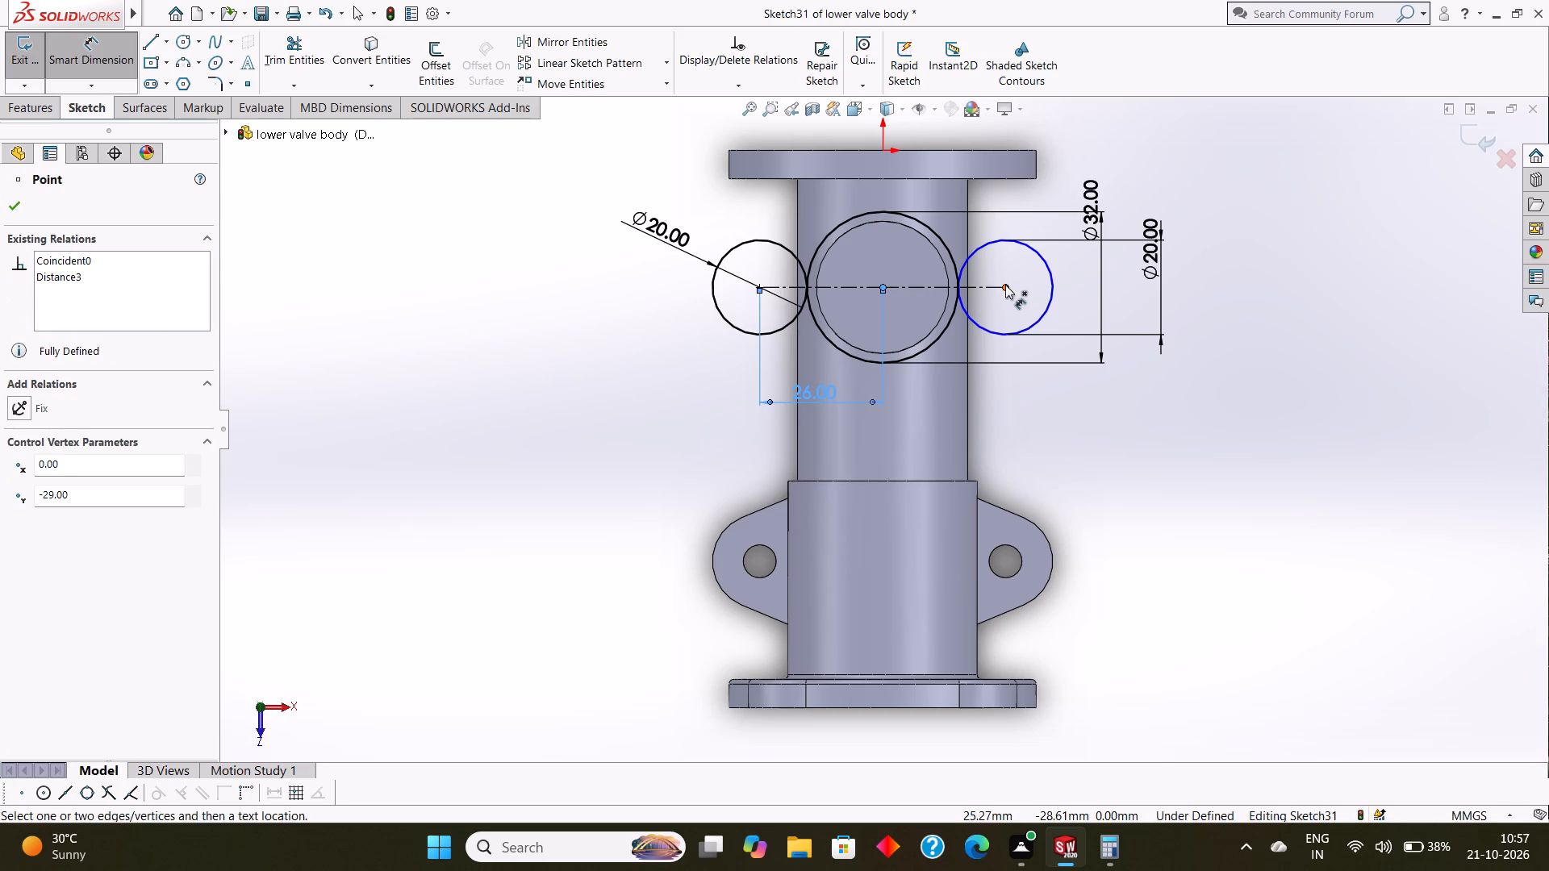
pyautogui.click(1005, 285)
pyautogui.click(965, 393)
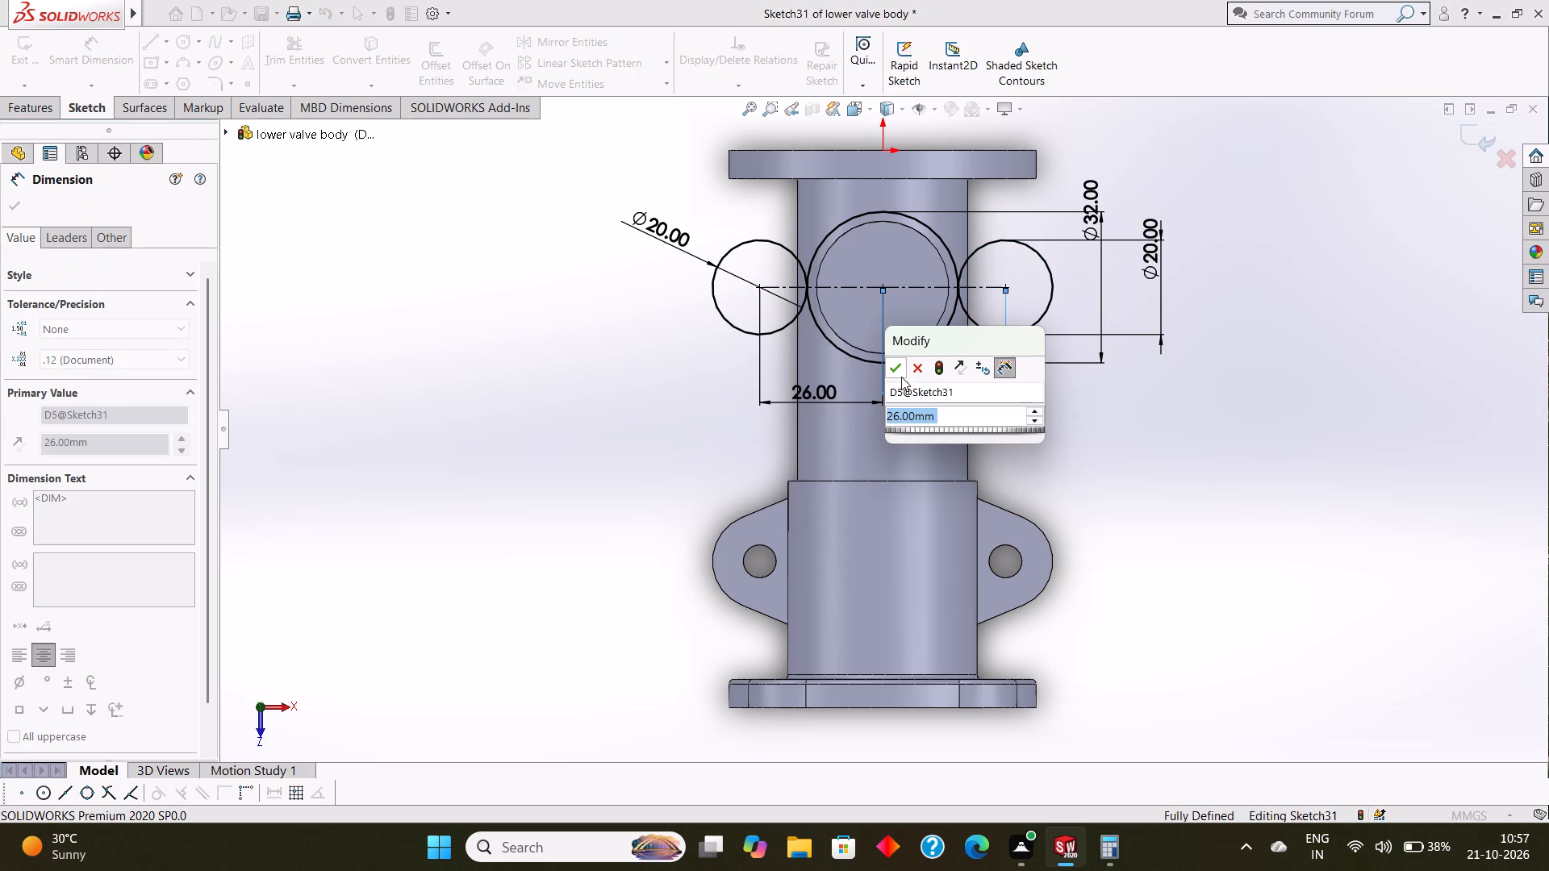
pyautogui.click(896, 369)
pyautogui.click(15, 203)
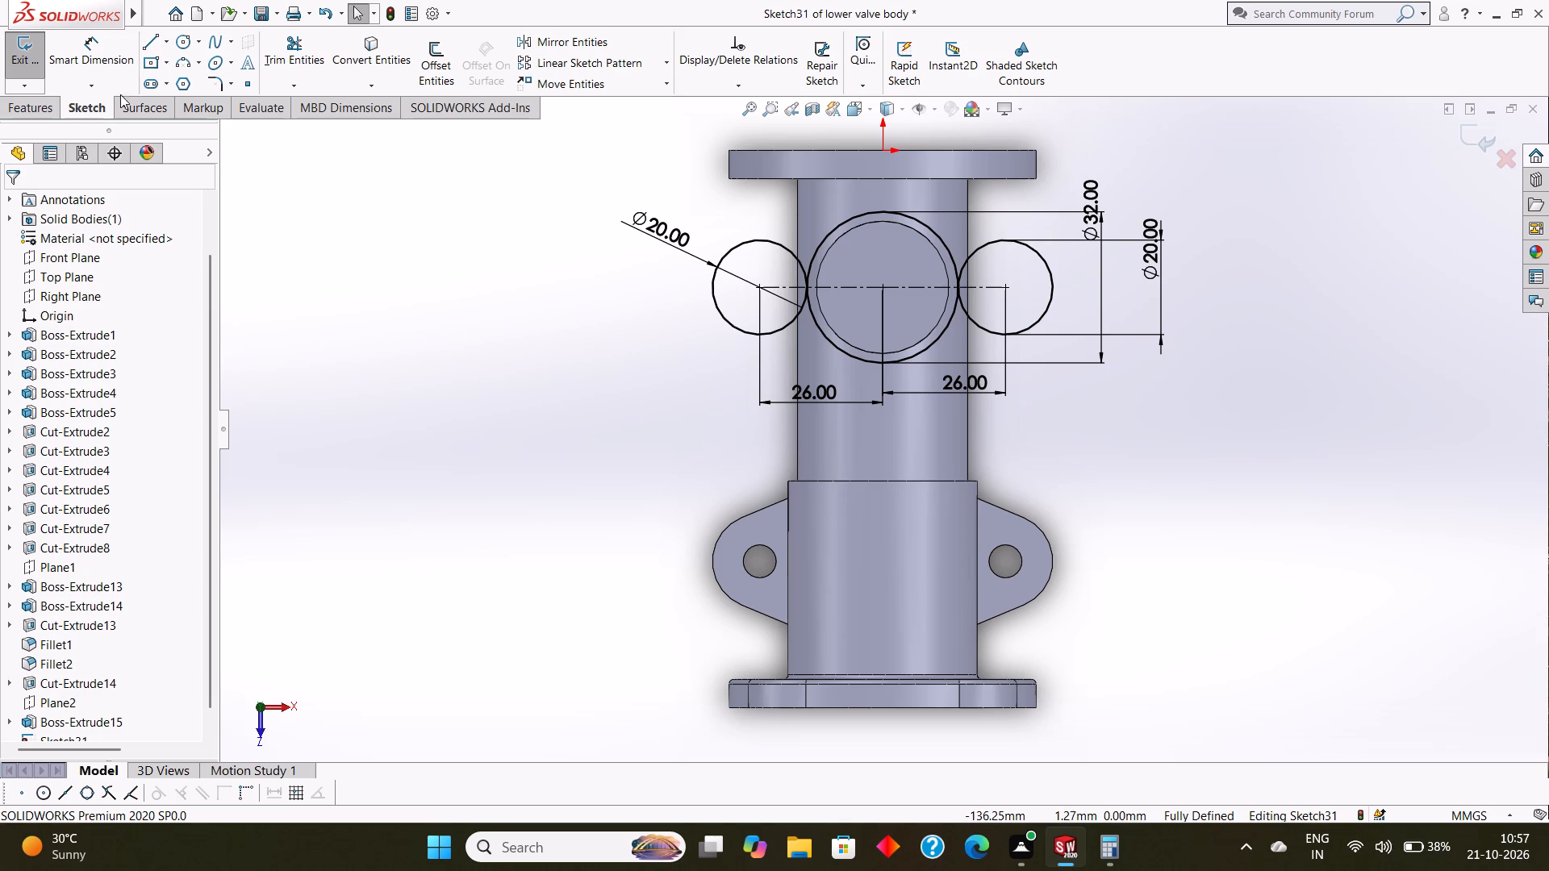
# Draw two lines about 25.3 mm long, tangent to the tops of the 32 mm circle and each 20 mm side circle.
pyautogui.click(146, 47)
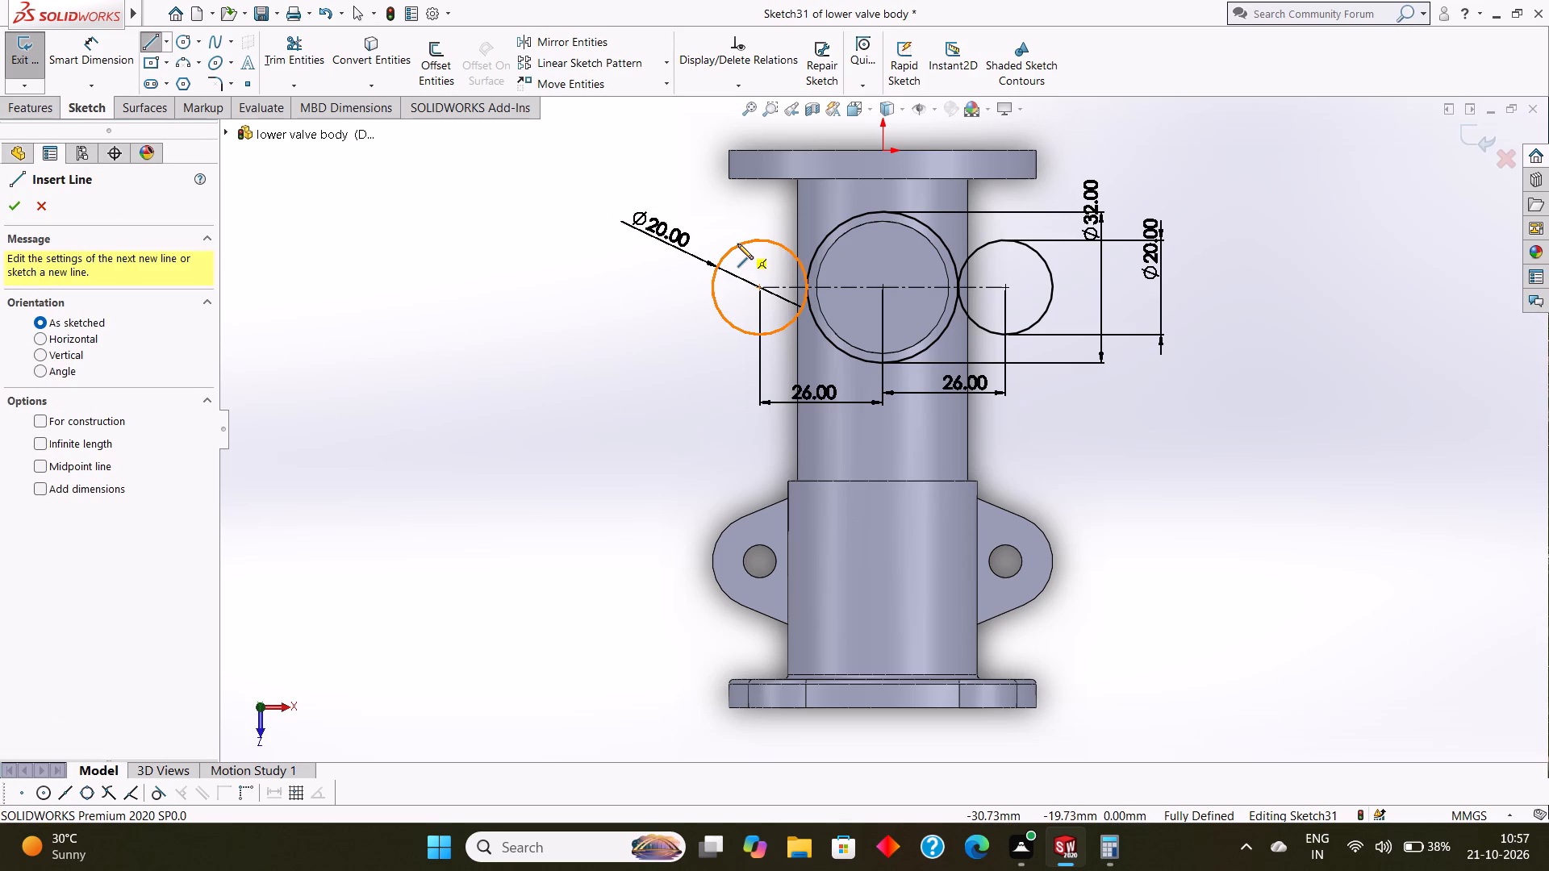
pyautogui.click(737, 244)
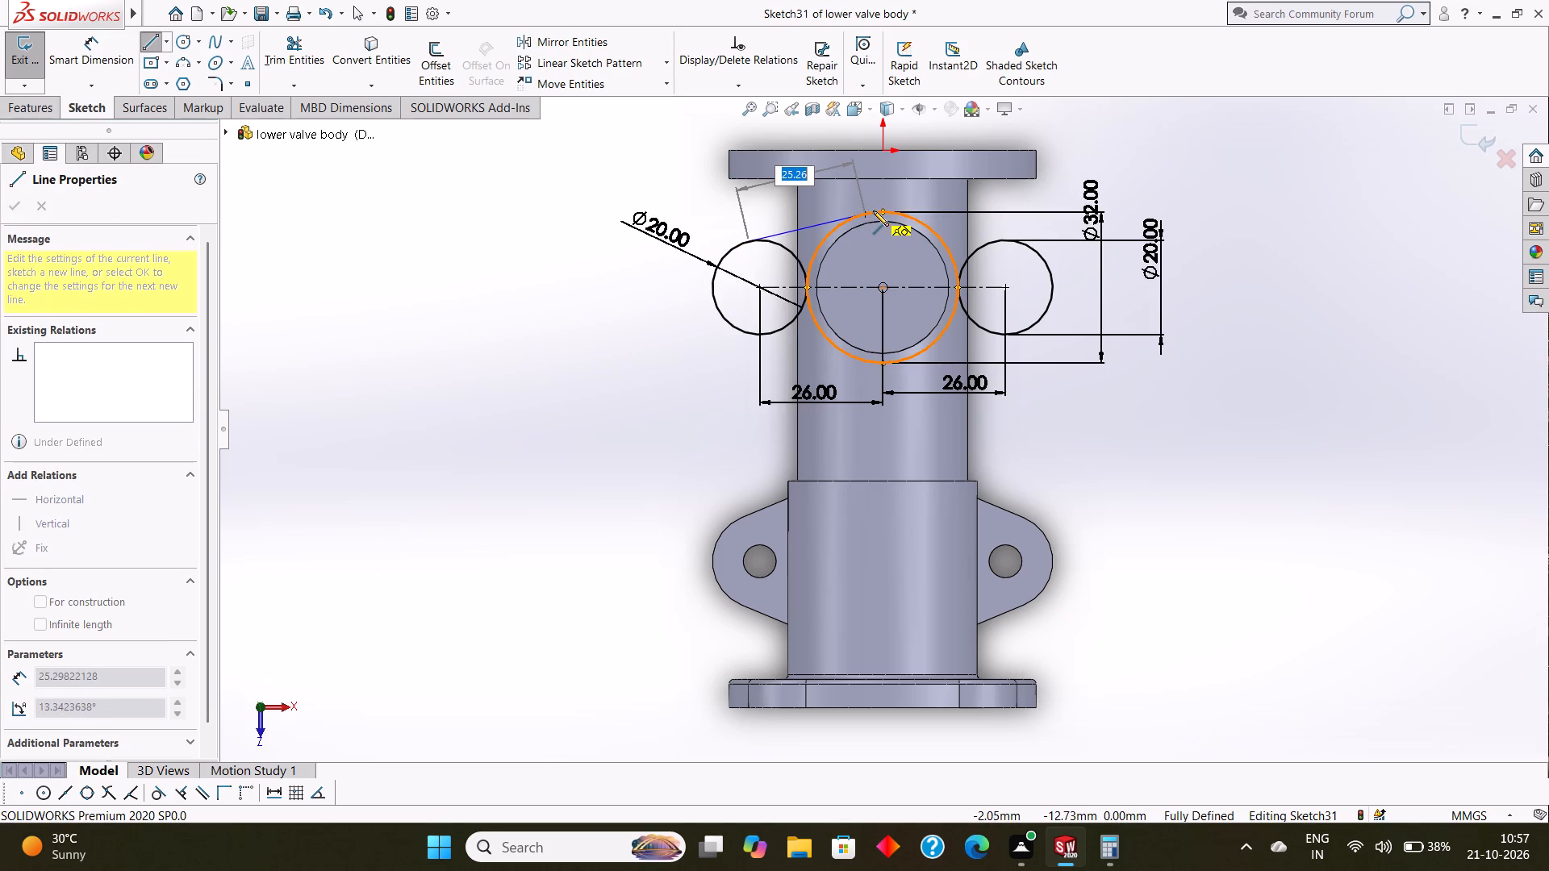
pyautogui.click(863, 212)
pyautogui.press('Escape')
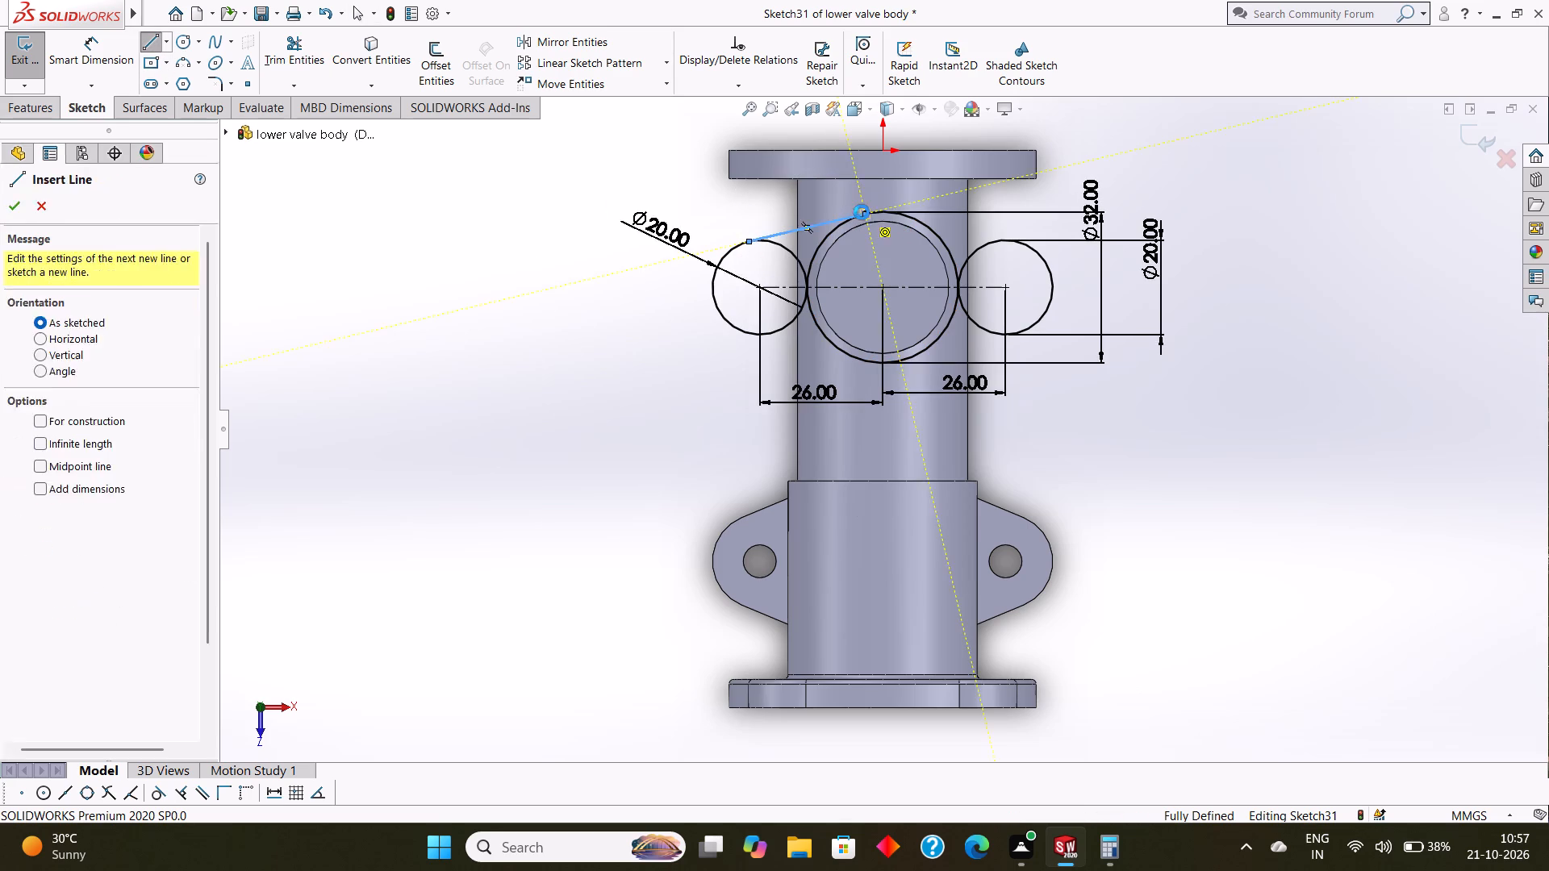
pyautogui.press('Return')
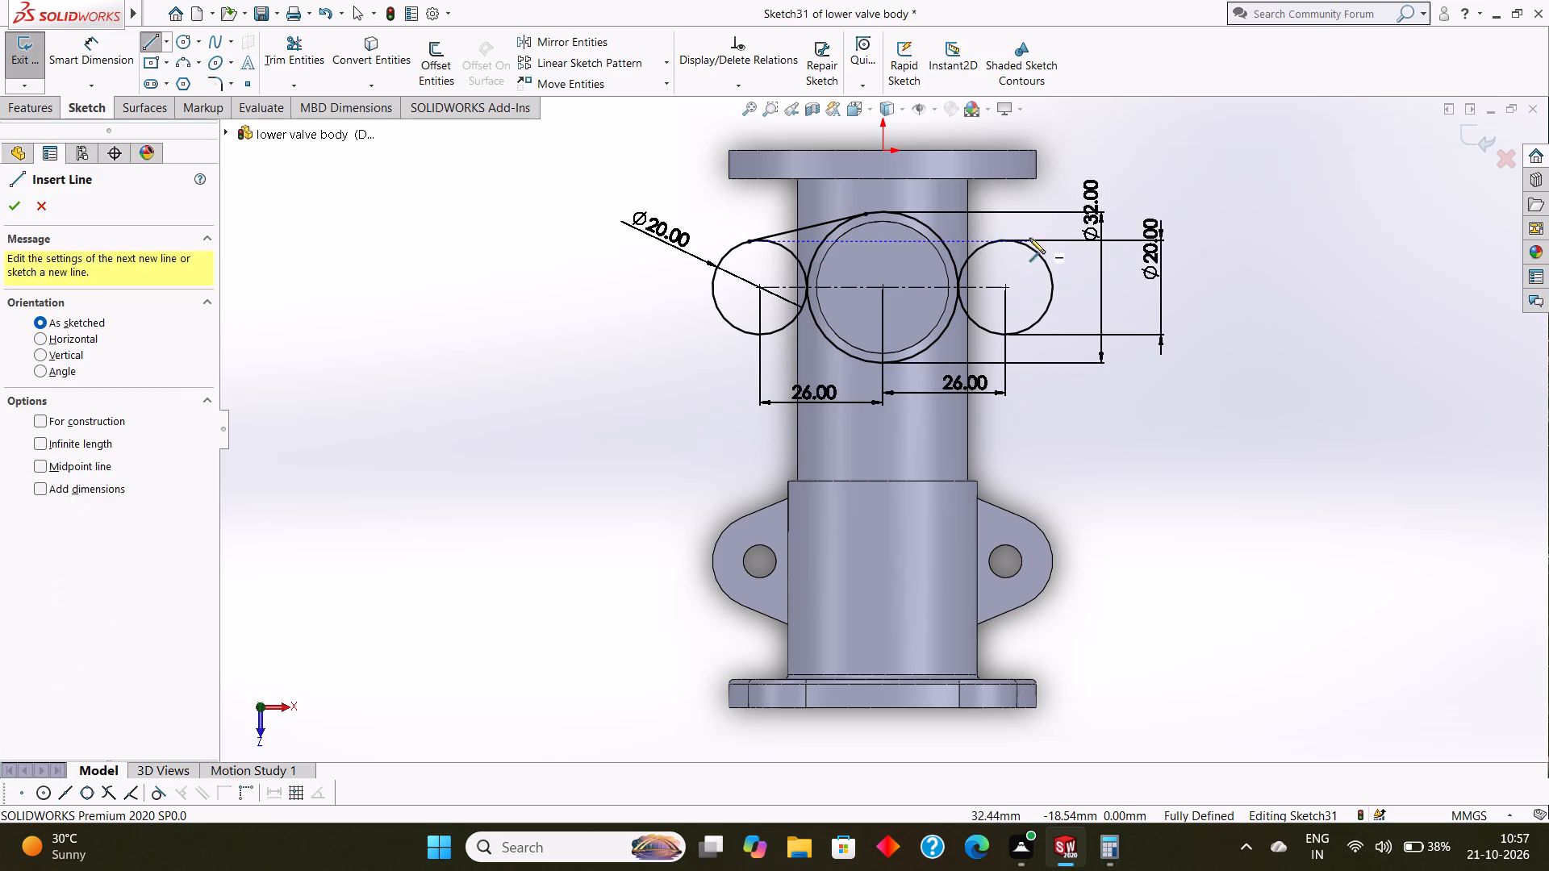
pyautogui.click(900, 214)
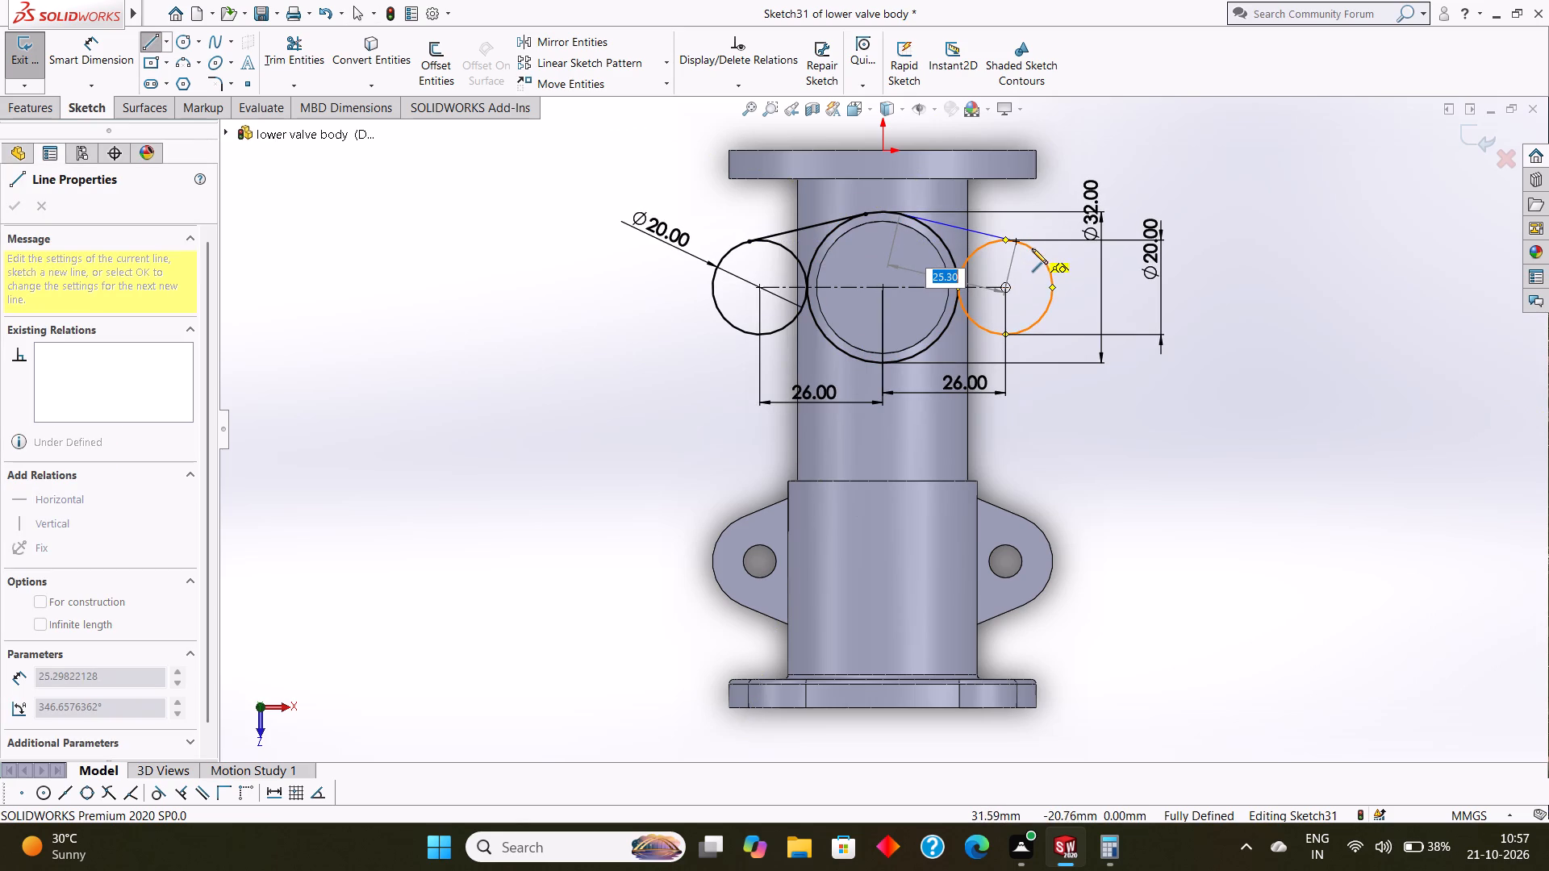
pyautogui.click(1033, 249)
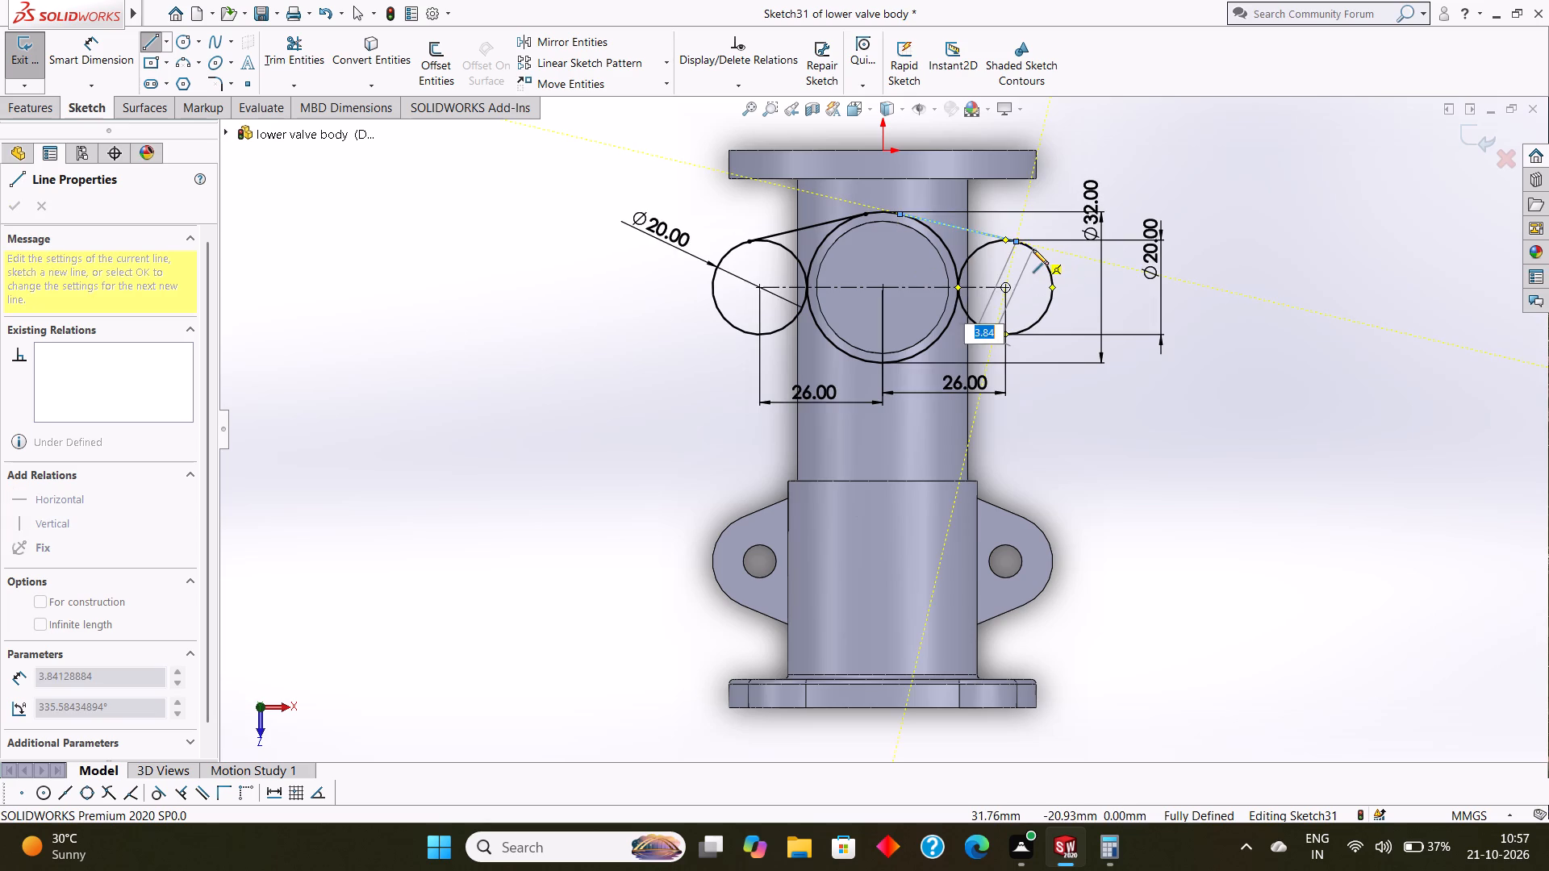
pyautogui.press('Escape')
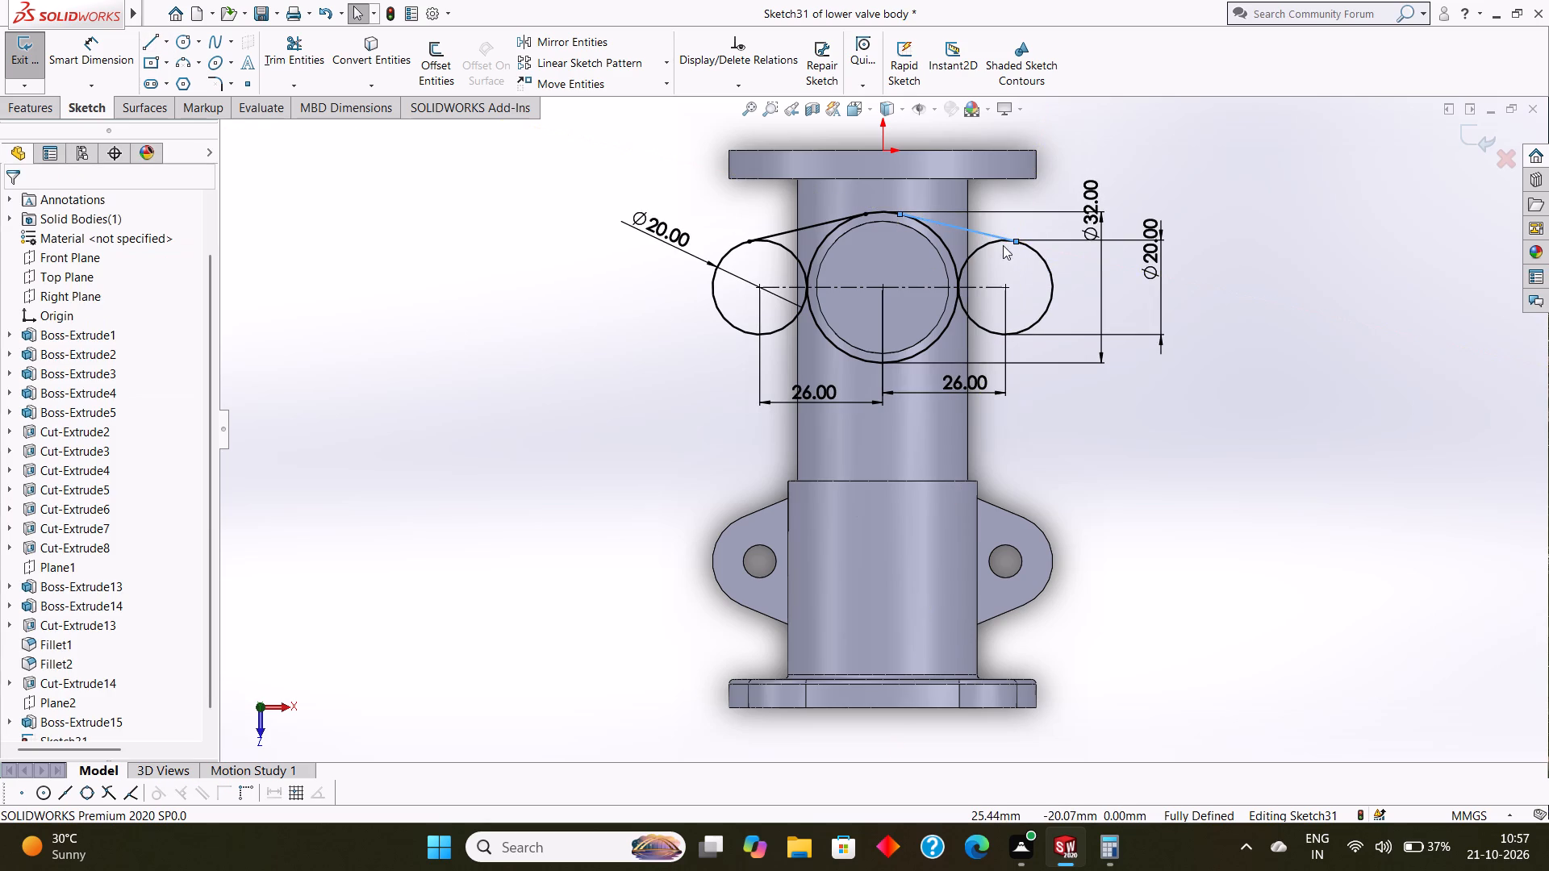
pyautogui.scroll(-4, 1003, 245)
pyautogui.press('Escape')
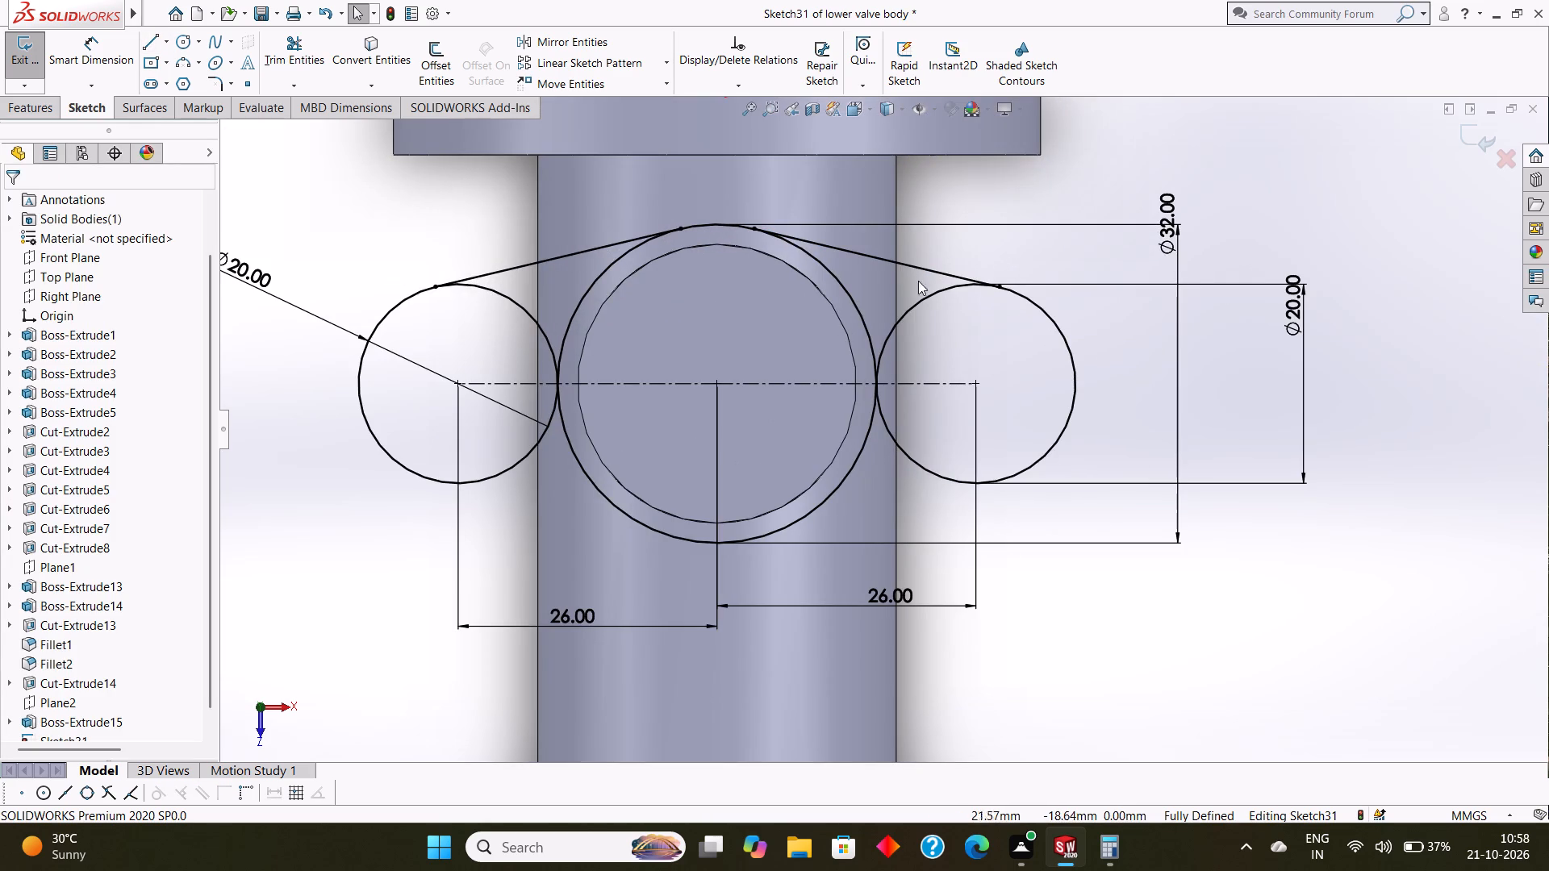
# Draw a line about 25.3 mm long from the left 20 mm circle's underside to the bottom of the 32 mm circle.
pyautogui.scroll(3, 886, 278)
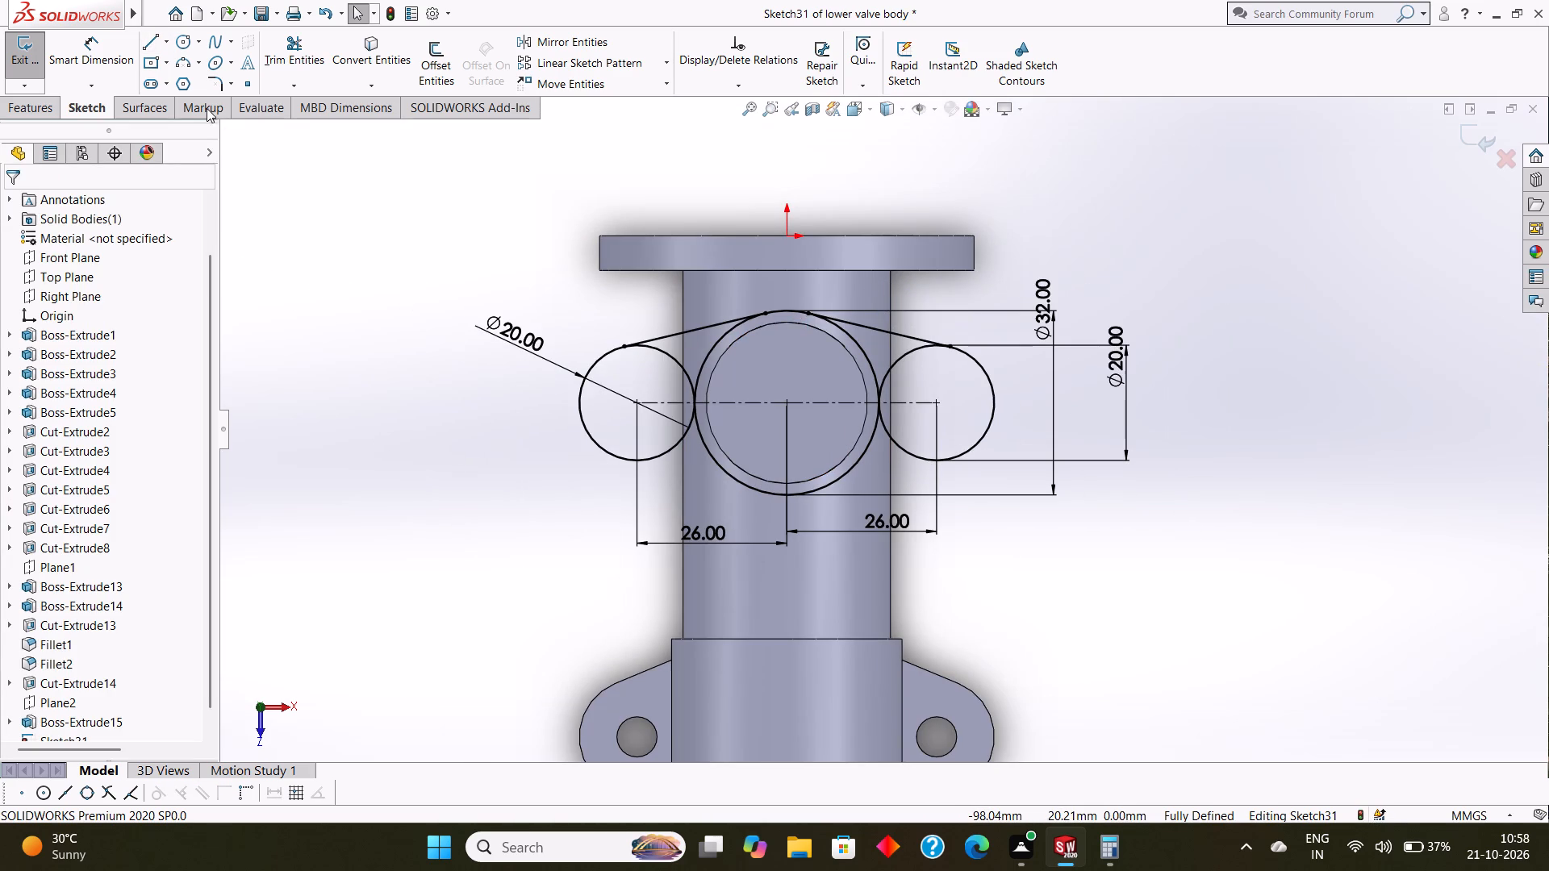
pyautogui.click(155, 40)
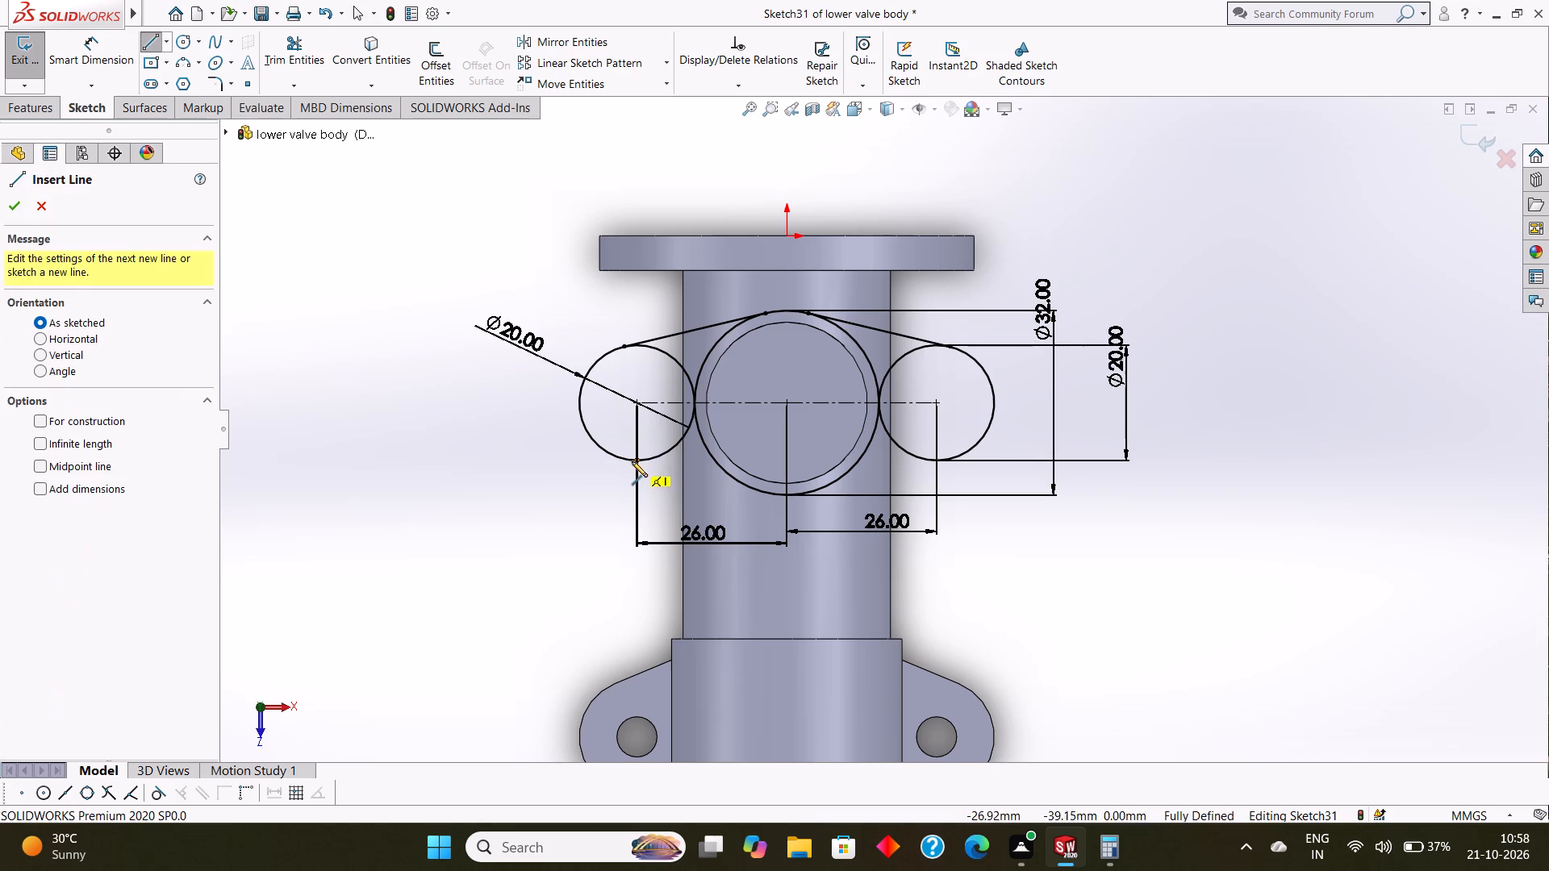
pyautogui.click(624, 456)
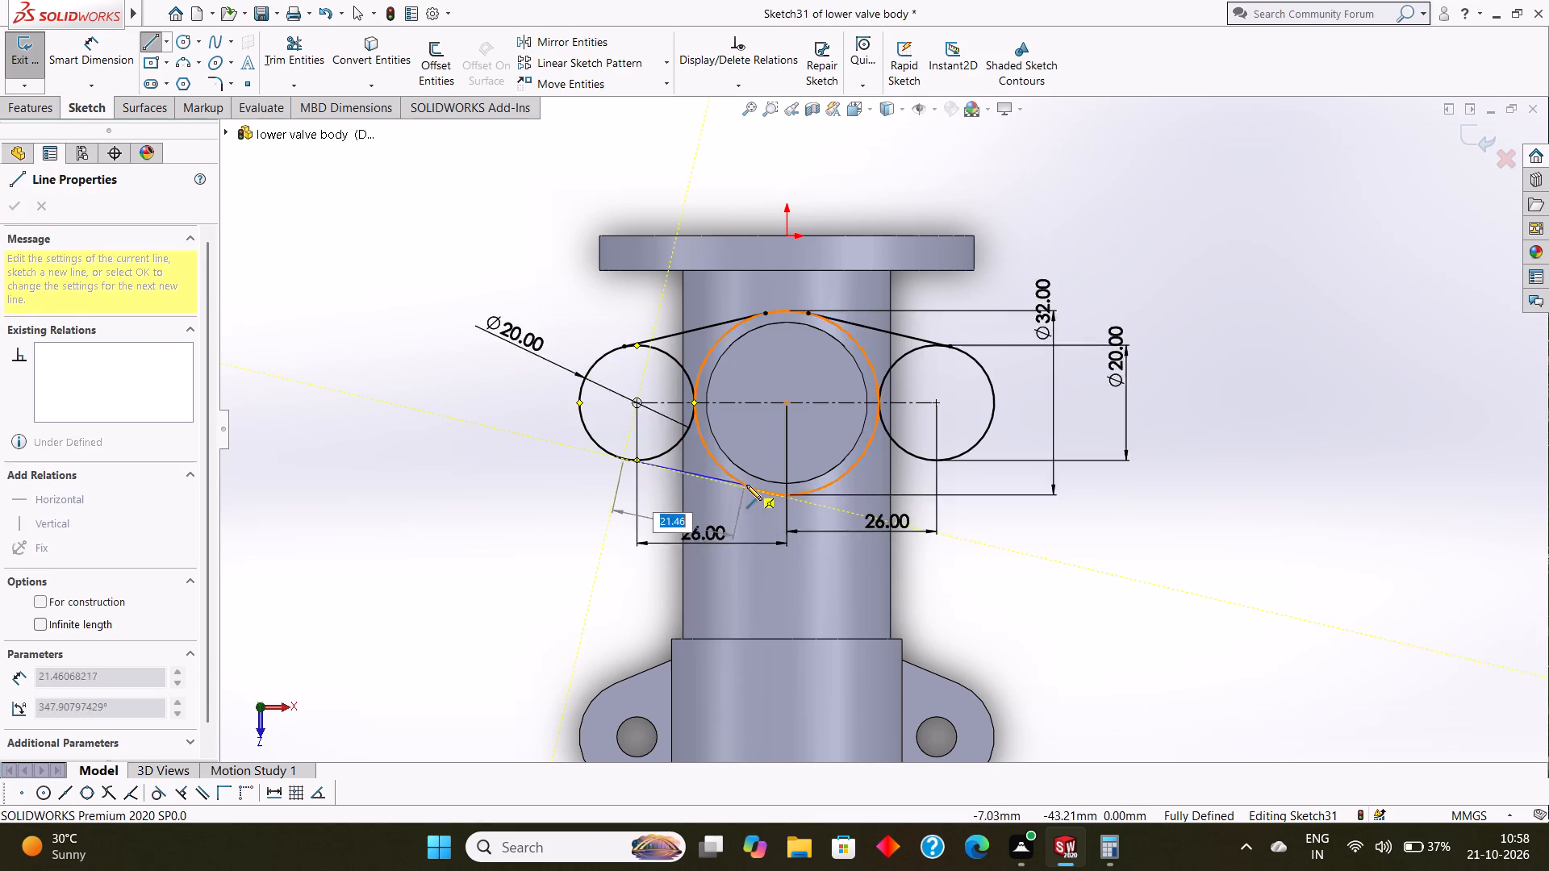
pyautogui.click(767, 494)
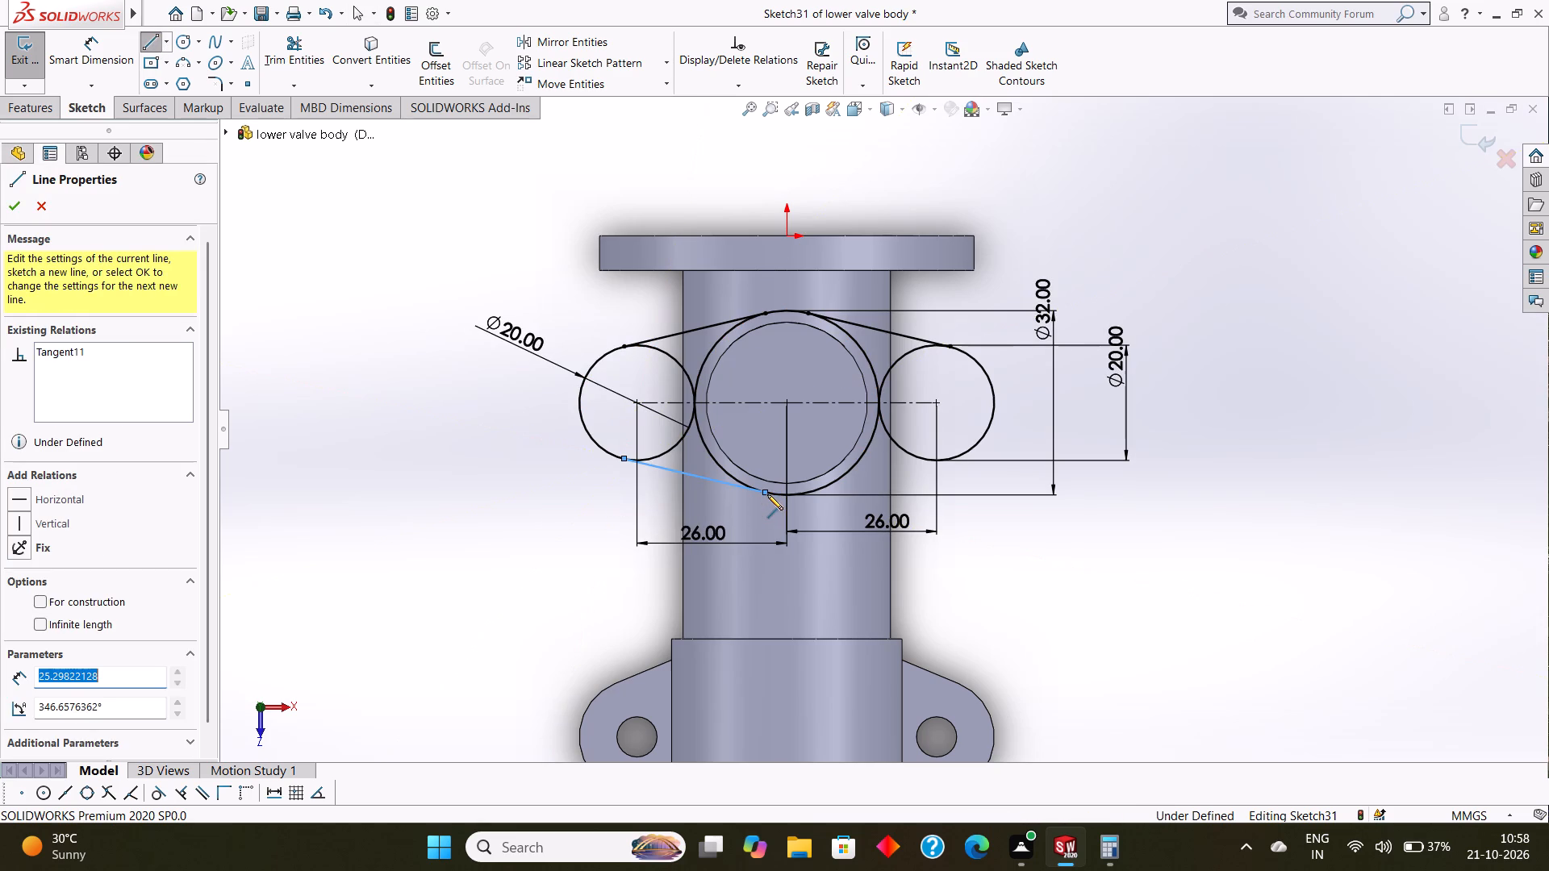
pyautogui.press('Escape')
pyautogui.press('Escape')
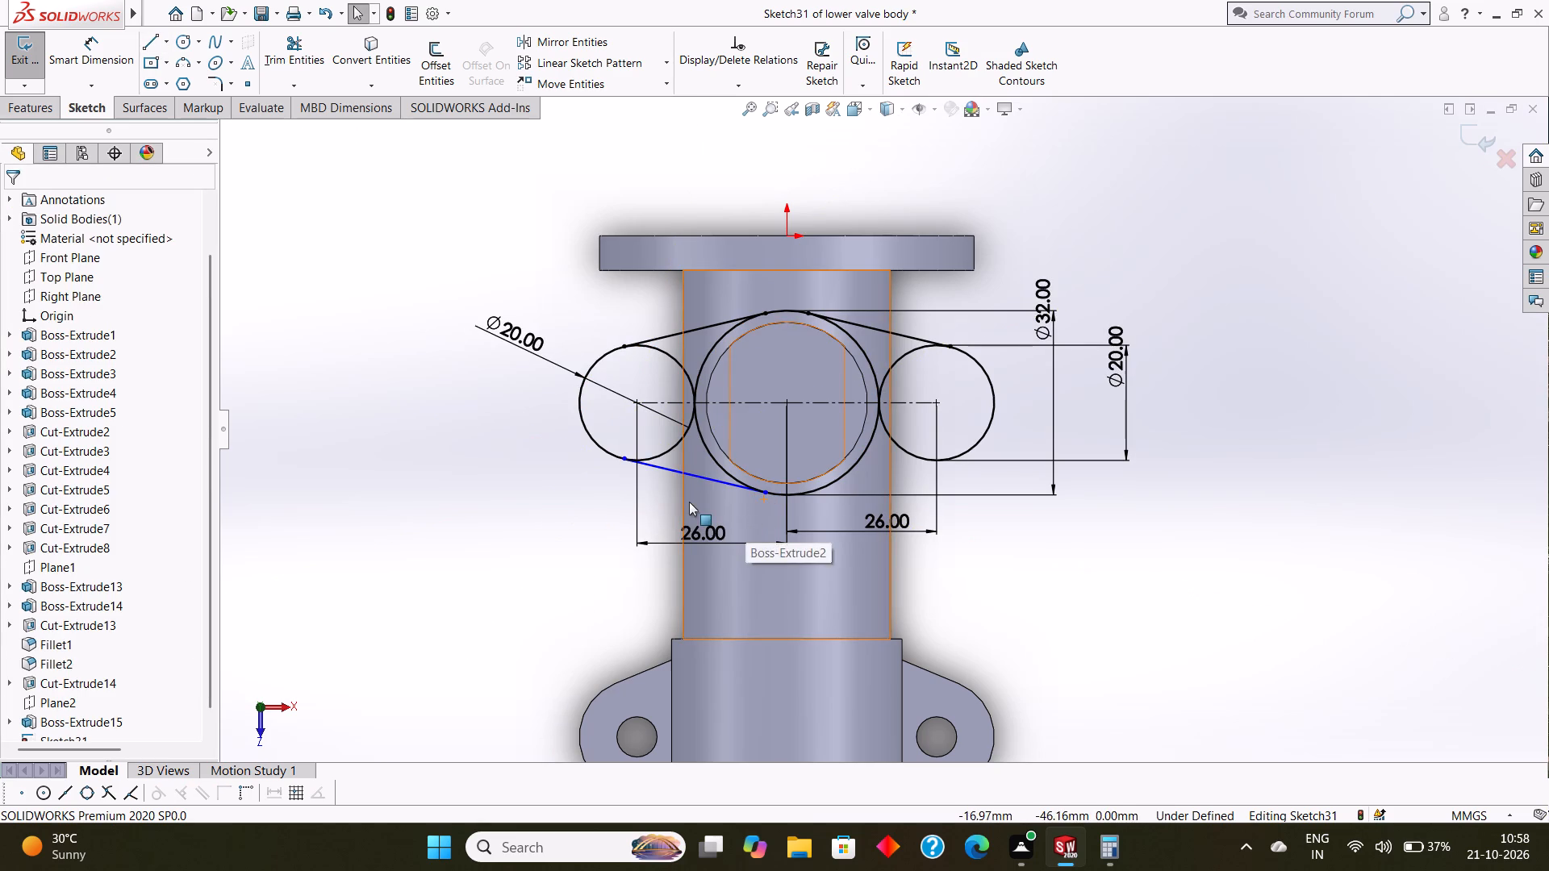
pyautogui.press('Escape')
# Add a tangent relation between the lower-left line and the 32 mm circle.
pyautogui.click(701, 478)
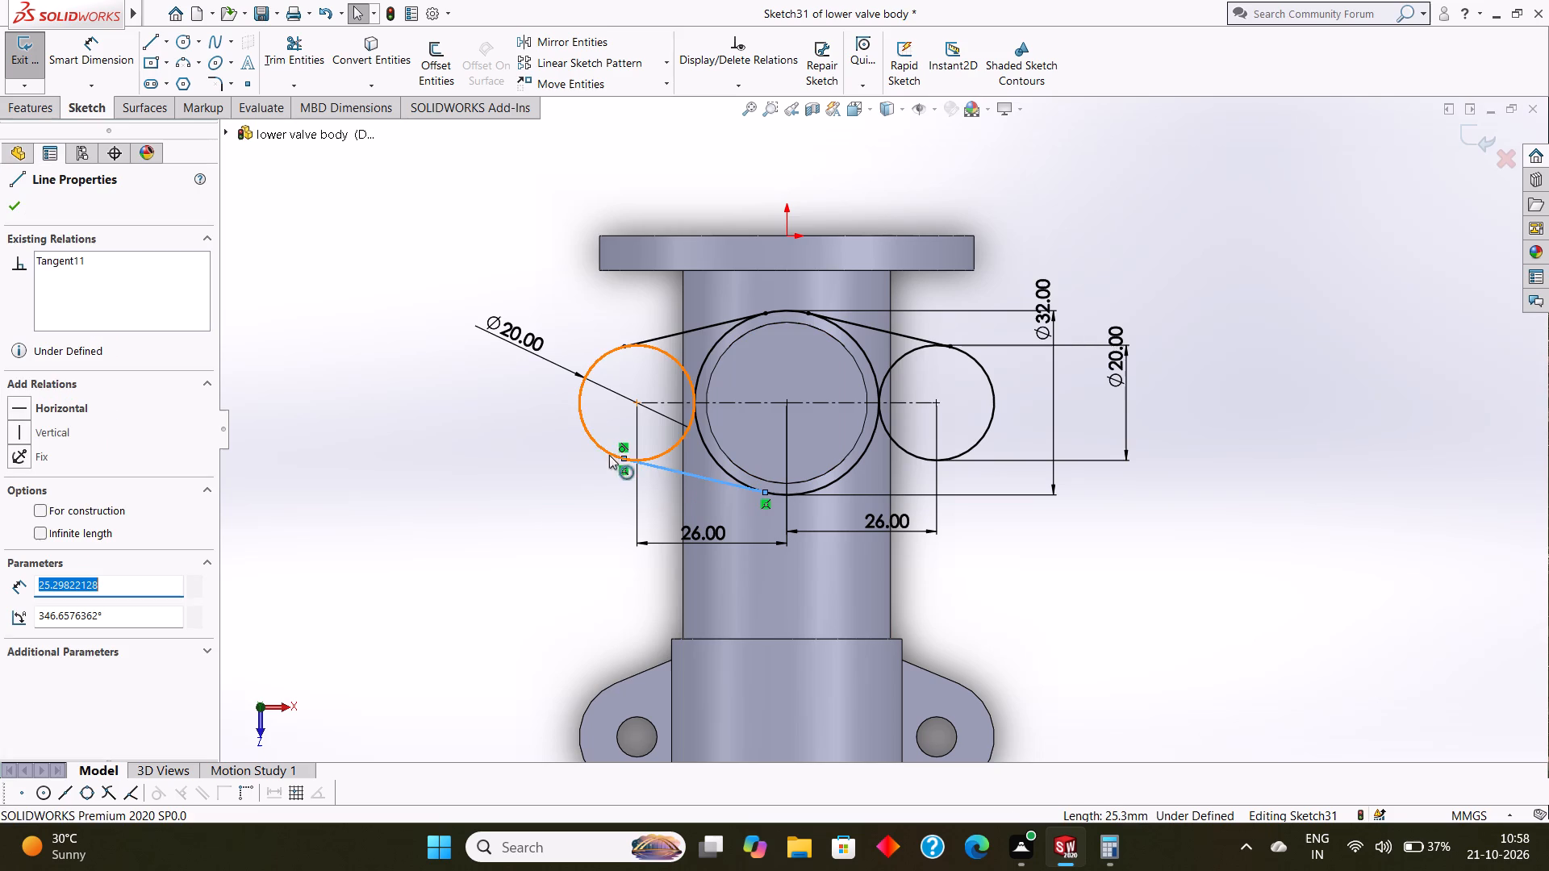
pyautogui.keyDown('ctrl'); pyautogui.click(598, 441); pyautogui.keyUp('ctrl')
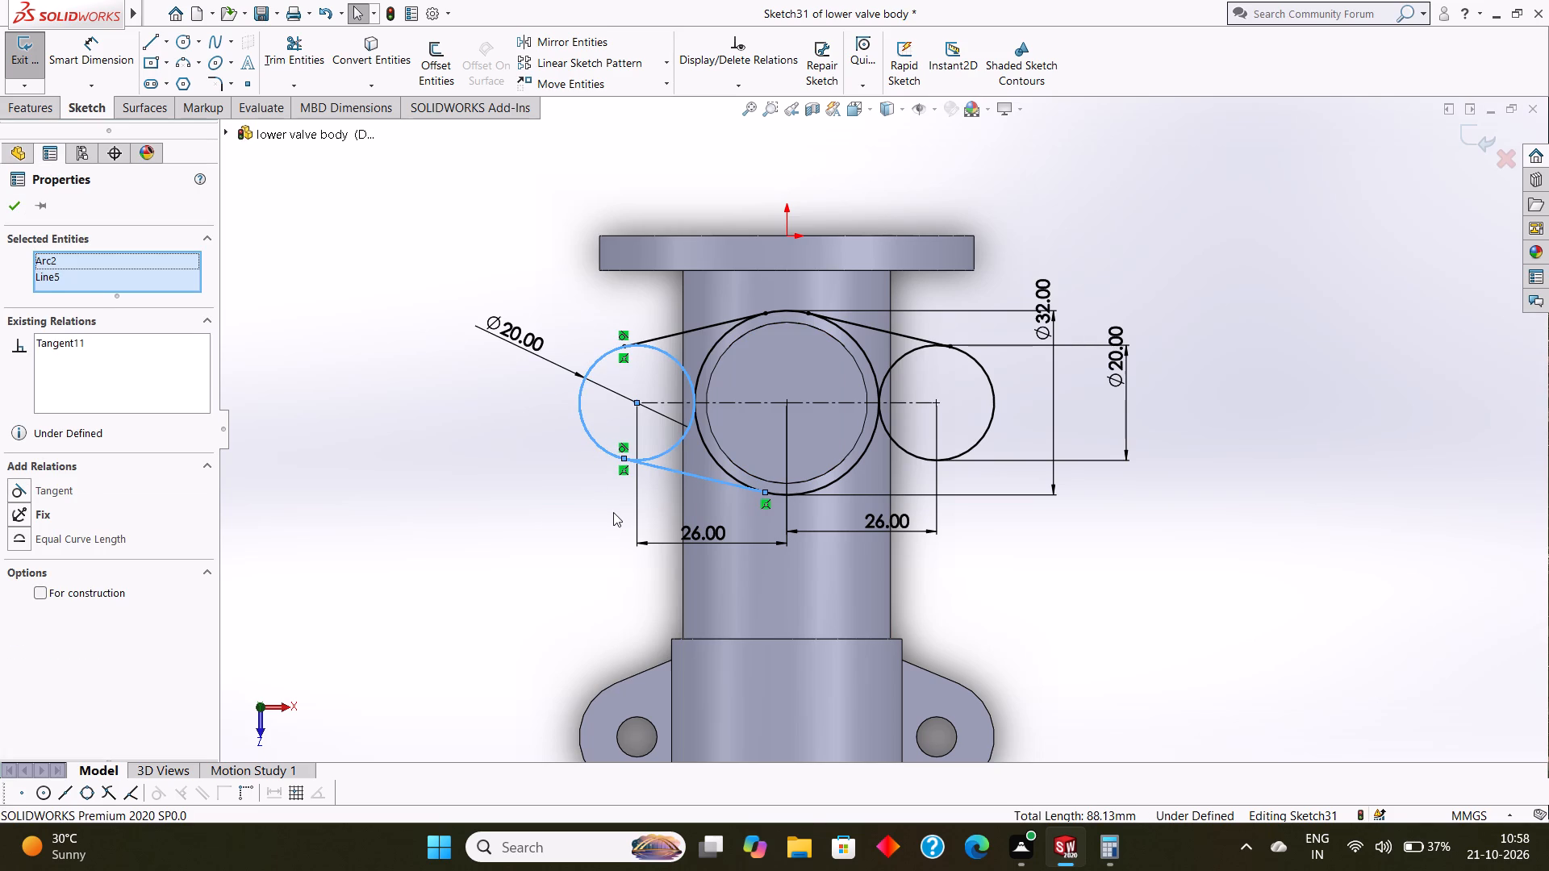
pyautogui.press('Escape')
pyautogui.click(678, 473)
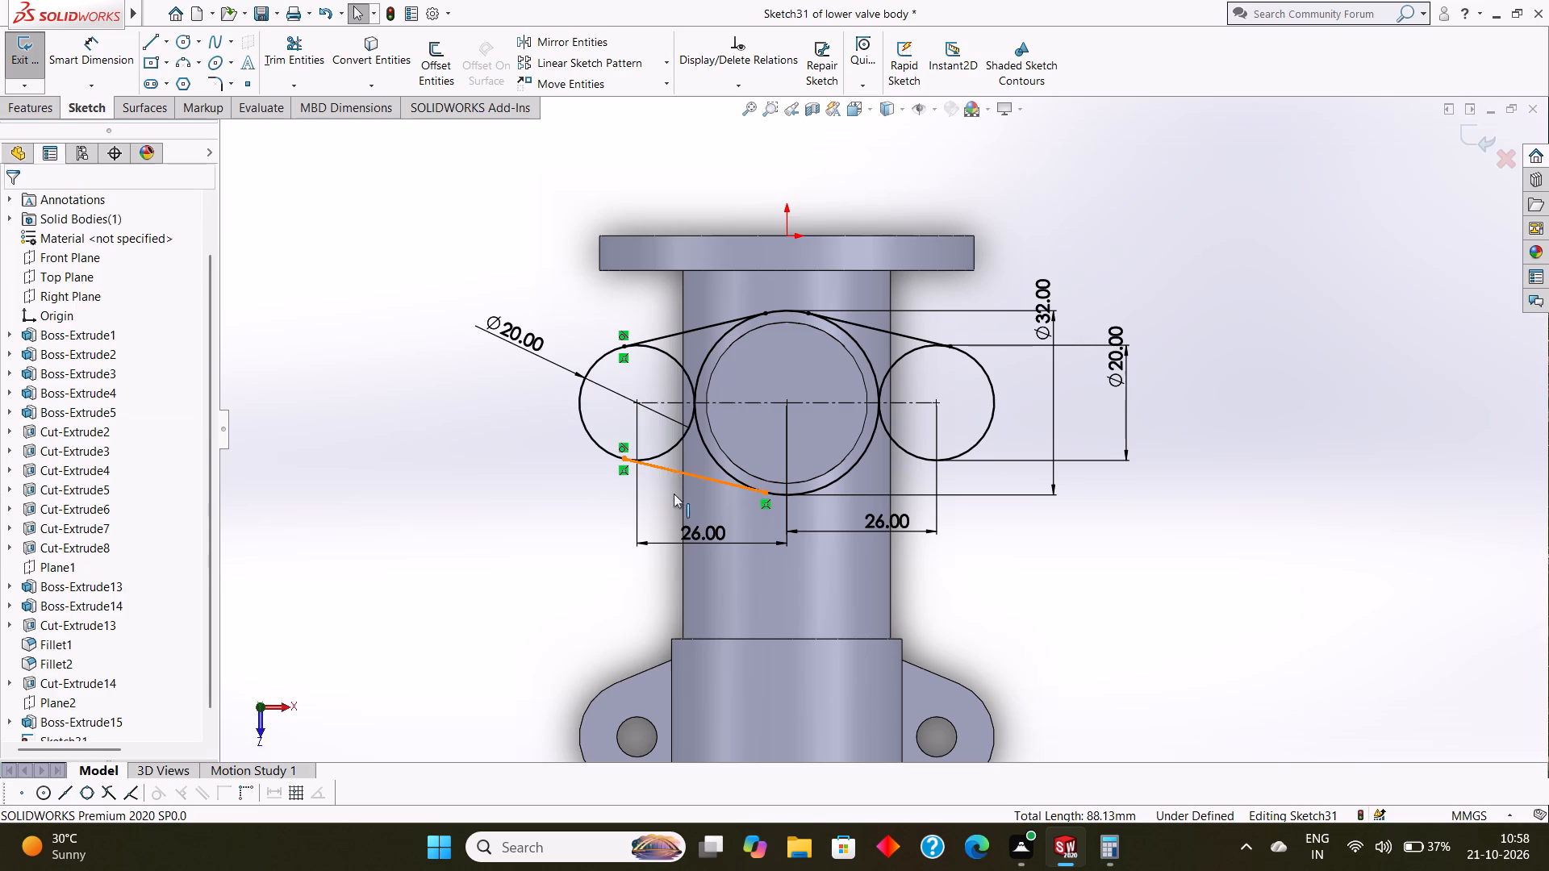
pyautogui.keyDown('ctrl'); pyautogui.click(714, 463); pyautogui.keyUp('ctrl')
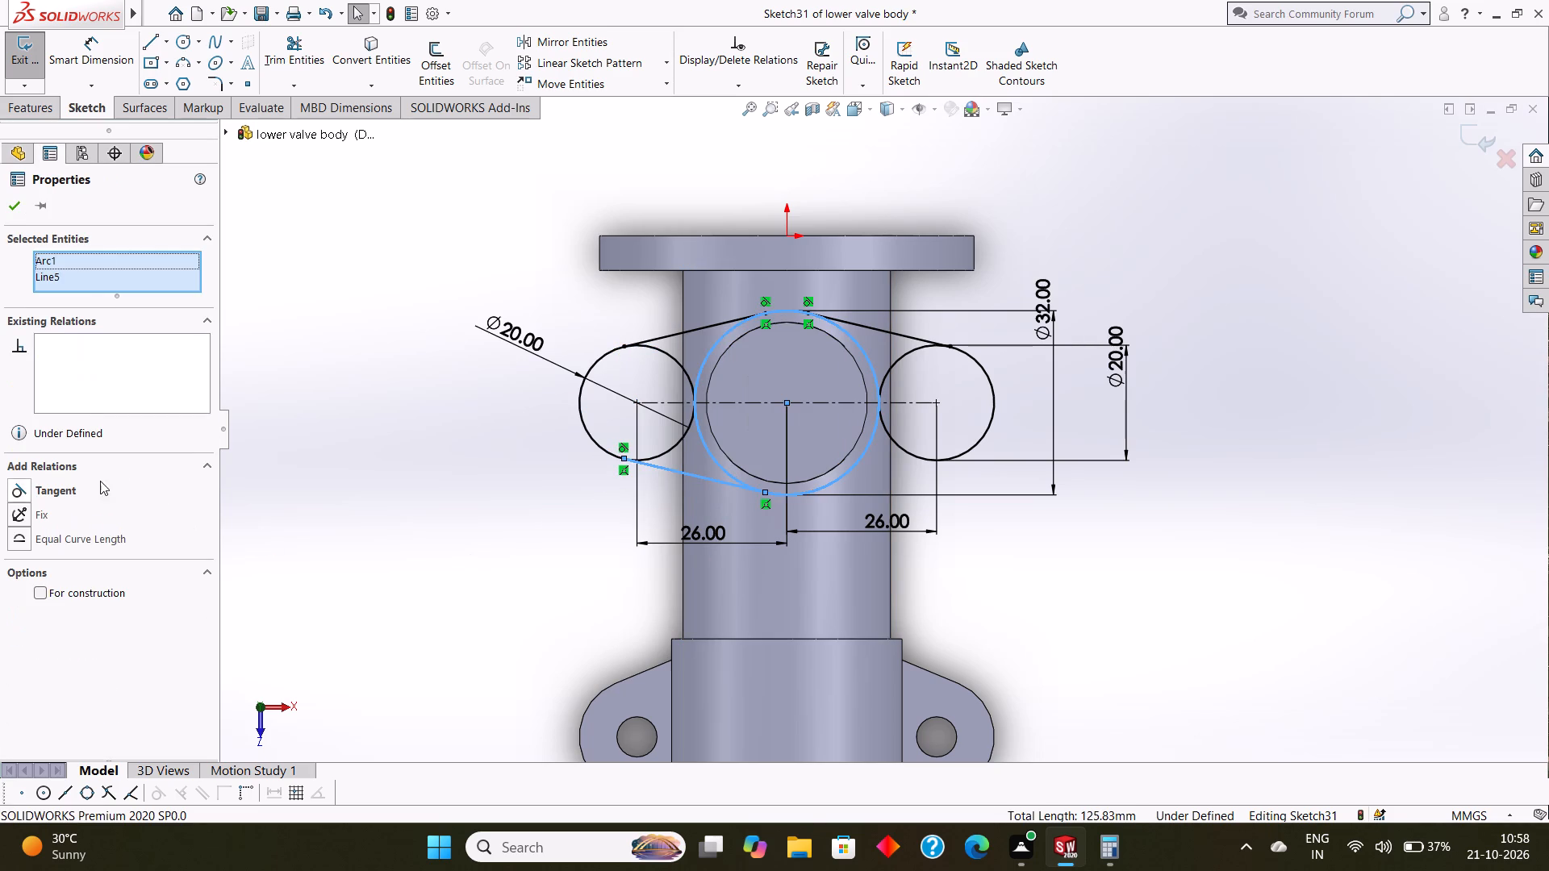
pyautogui.click(72, 486)
pyautogui.click(6, 211)
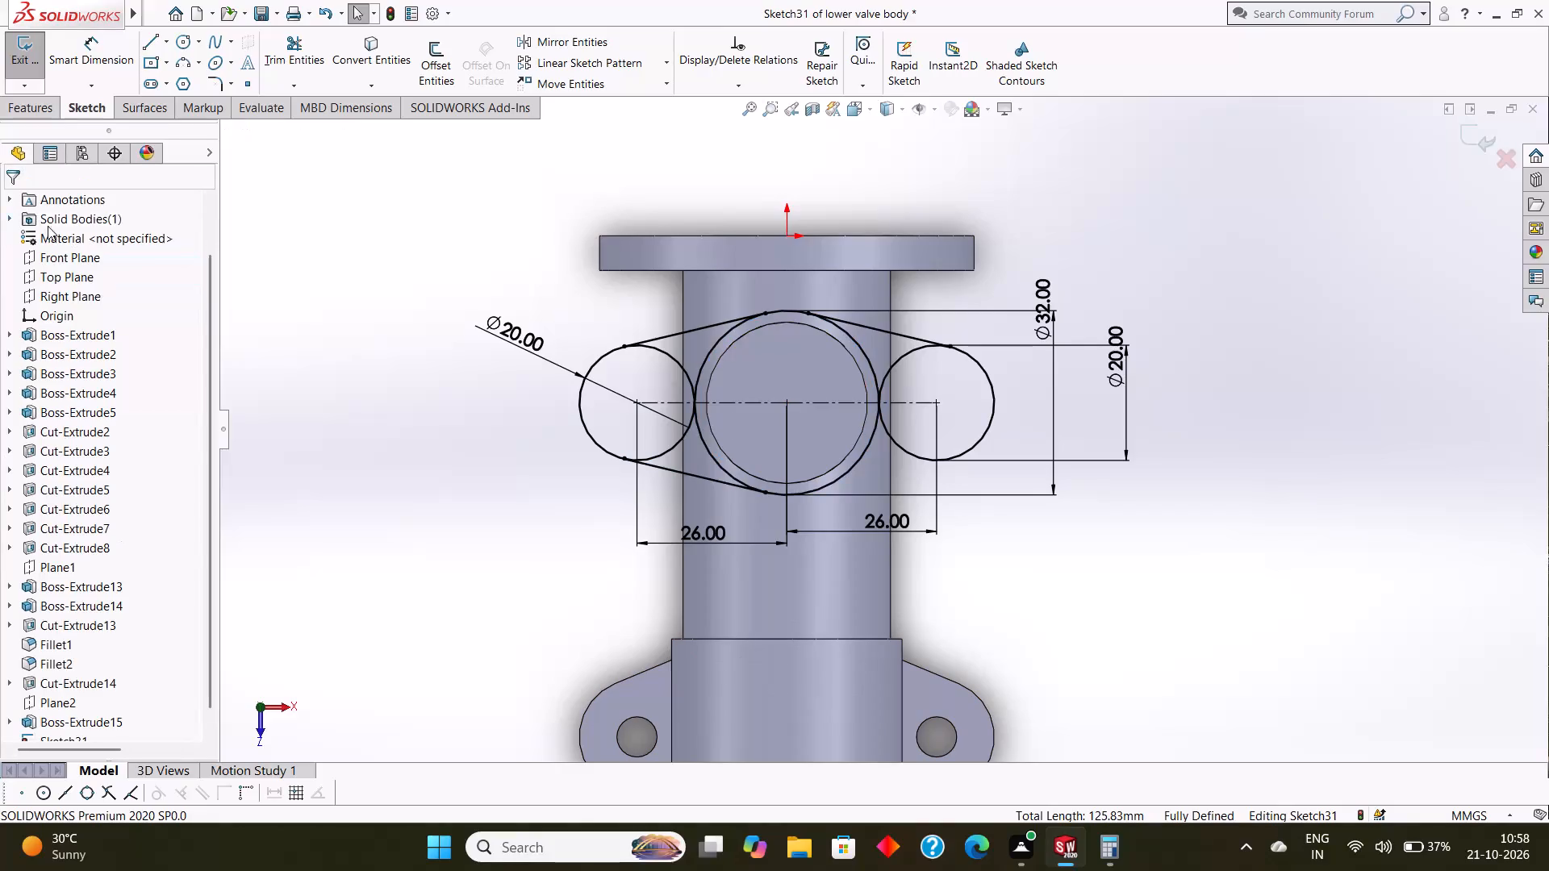
# Draw a line about 25.3 mm long, tangent to the undersides of the 32 mm circle and the right 20 mm circle.
pyautogui.click(159, 41)
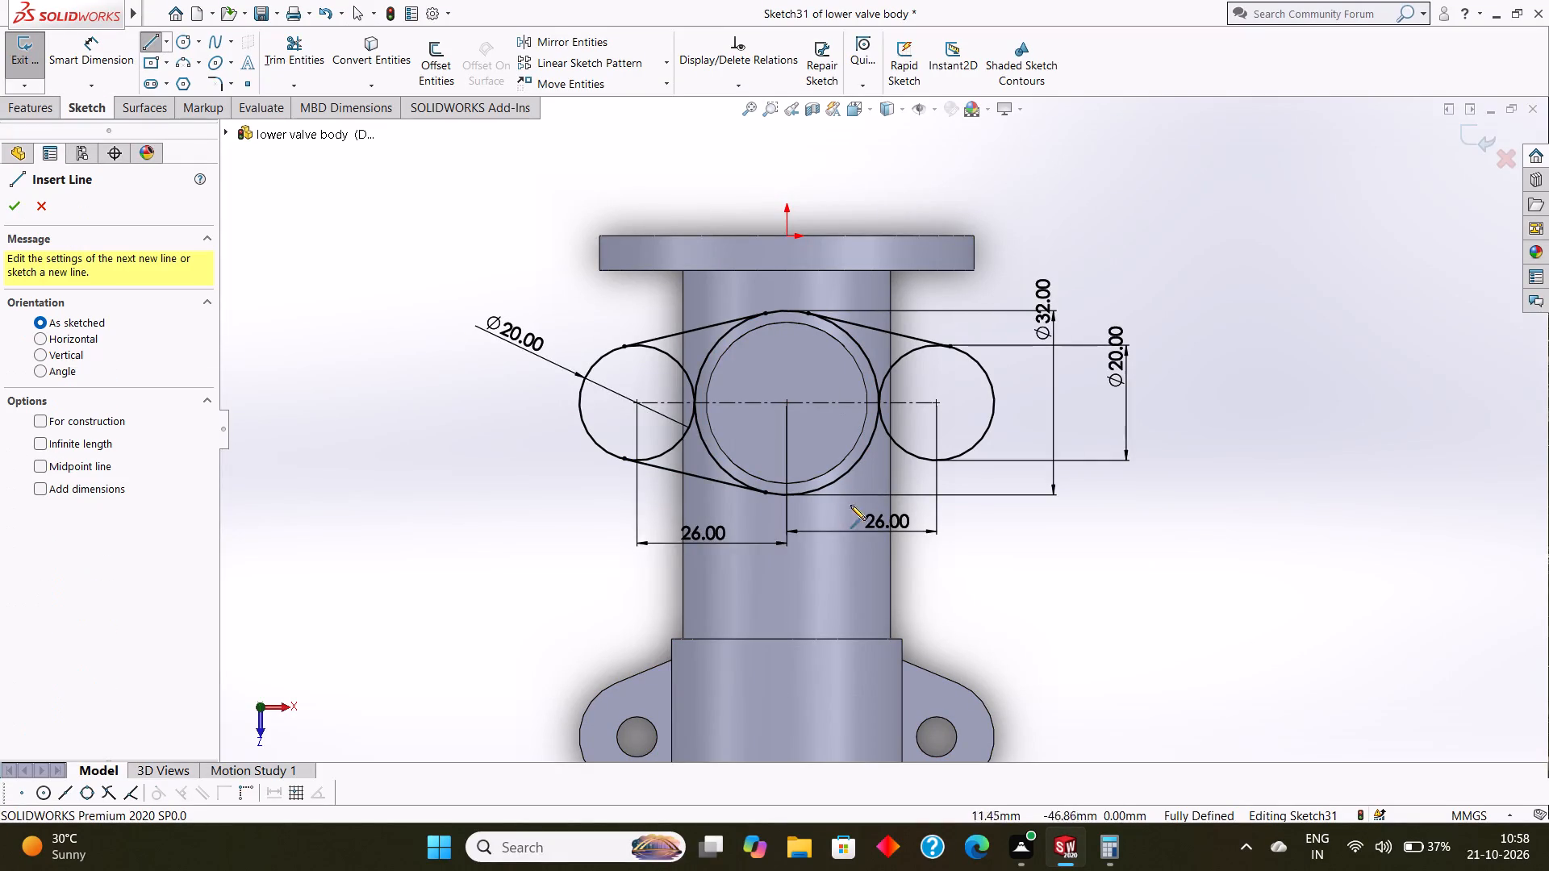
pyautogui.click(813, 491)
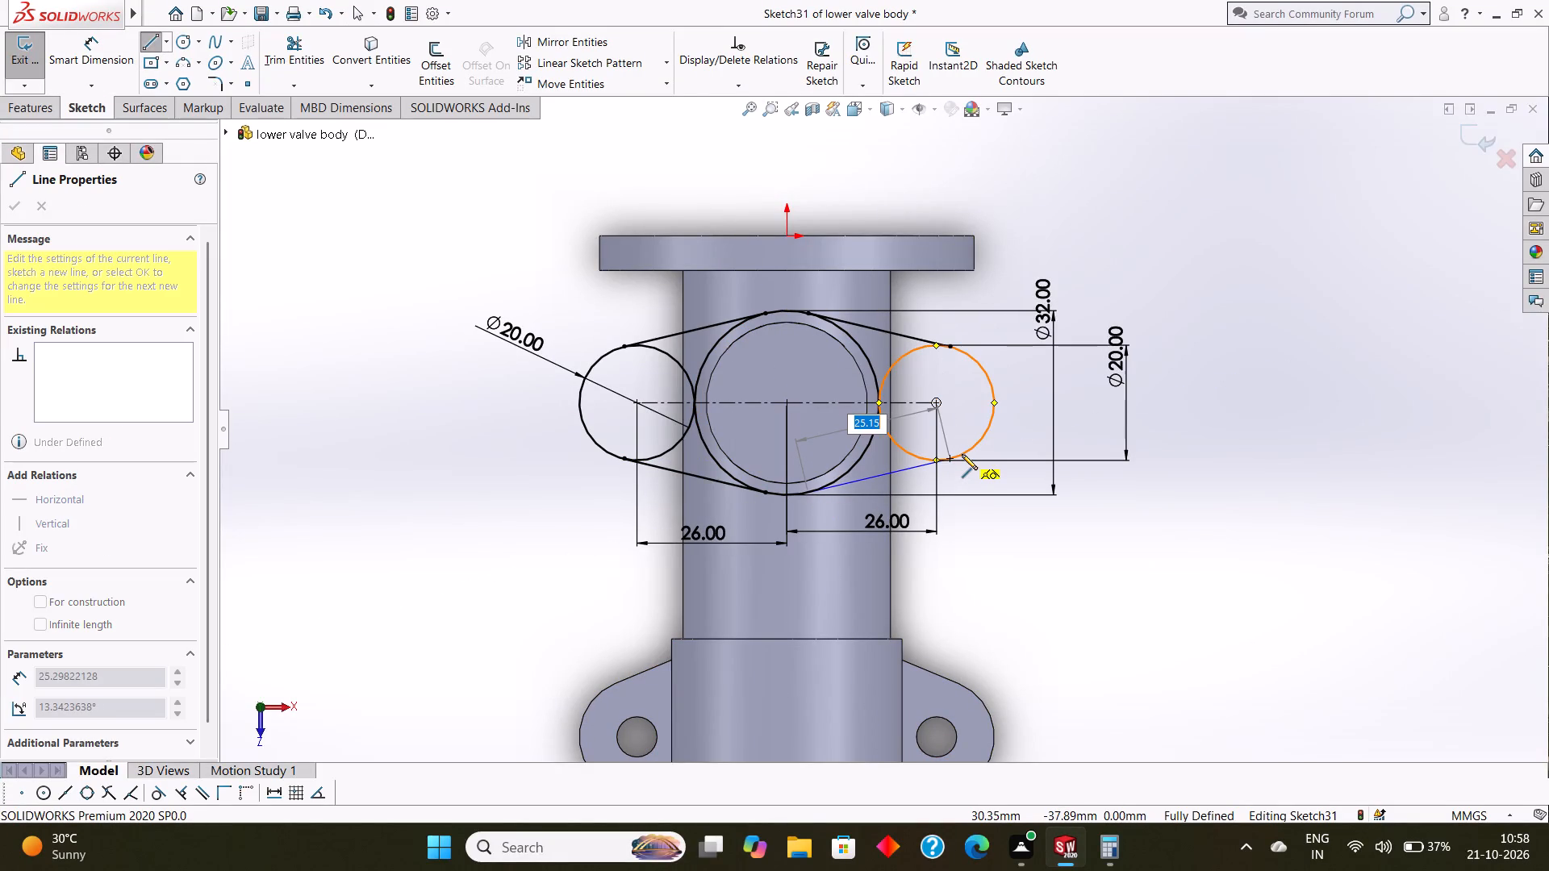
pyautogui.click(962, 454)
pyautogui.press('Escape')
pyautogui.press('Escape')
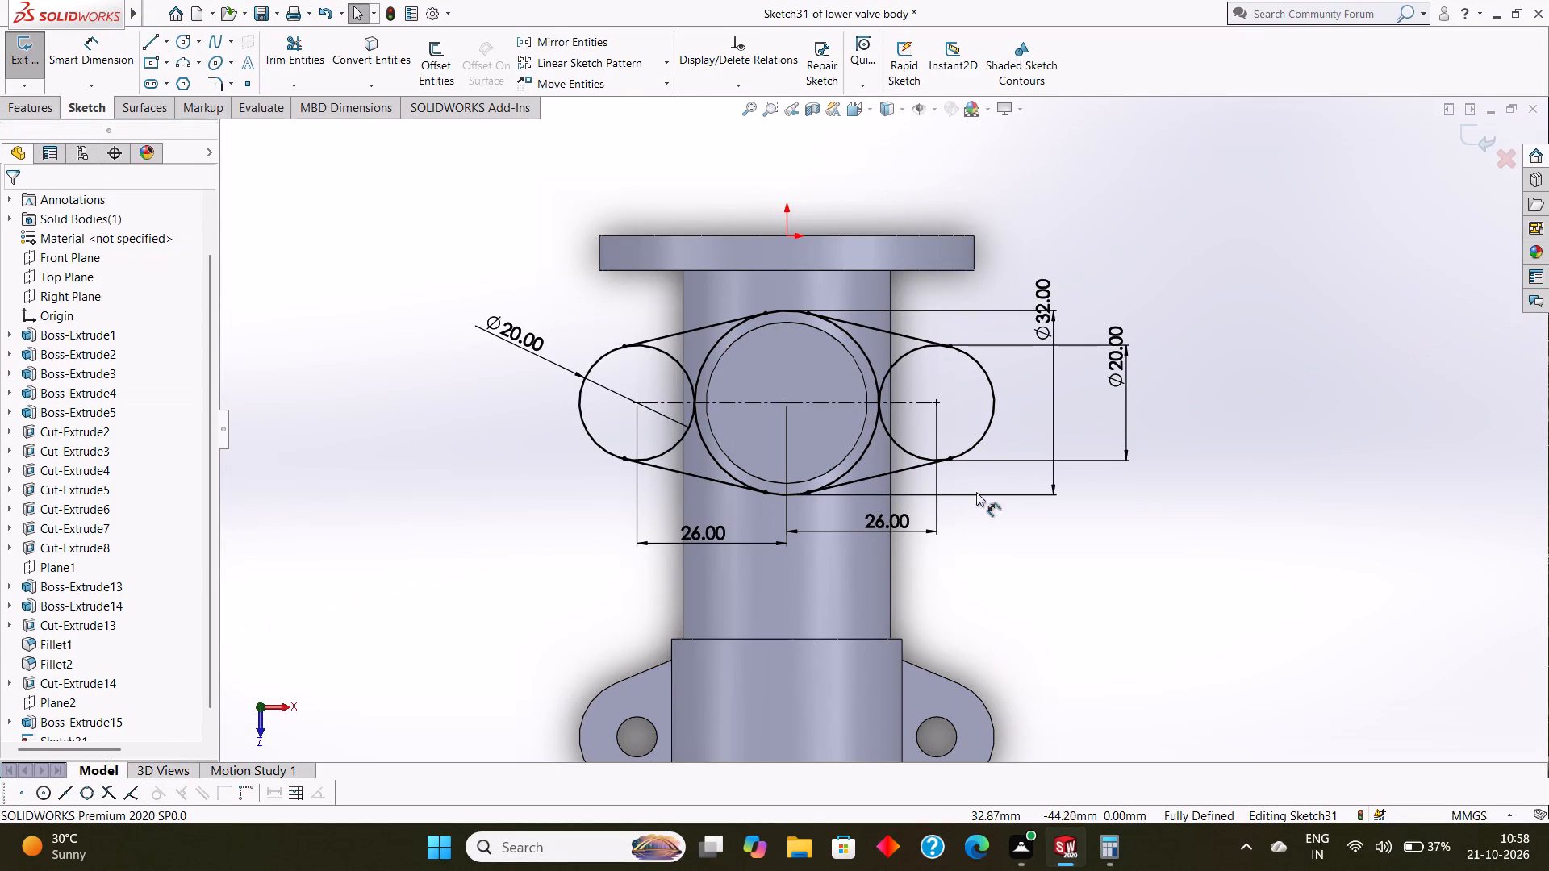
# Trim the inner arcs of the 32 mm circle and both 20 mm circles, leaving one closed two-lobed outline.
pyautogui.click(312, 56)
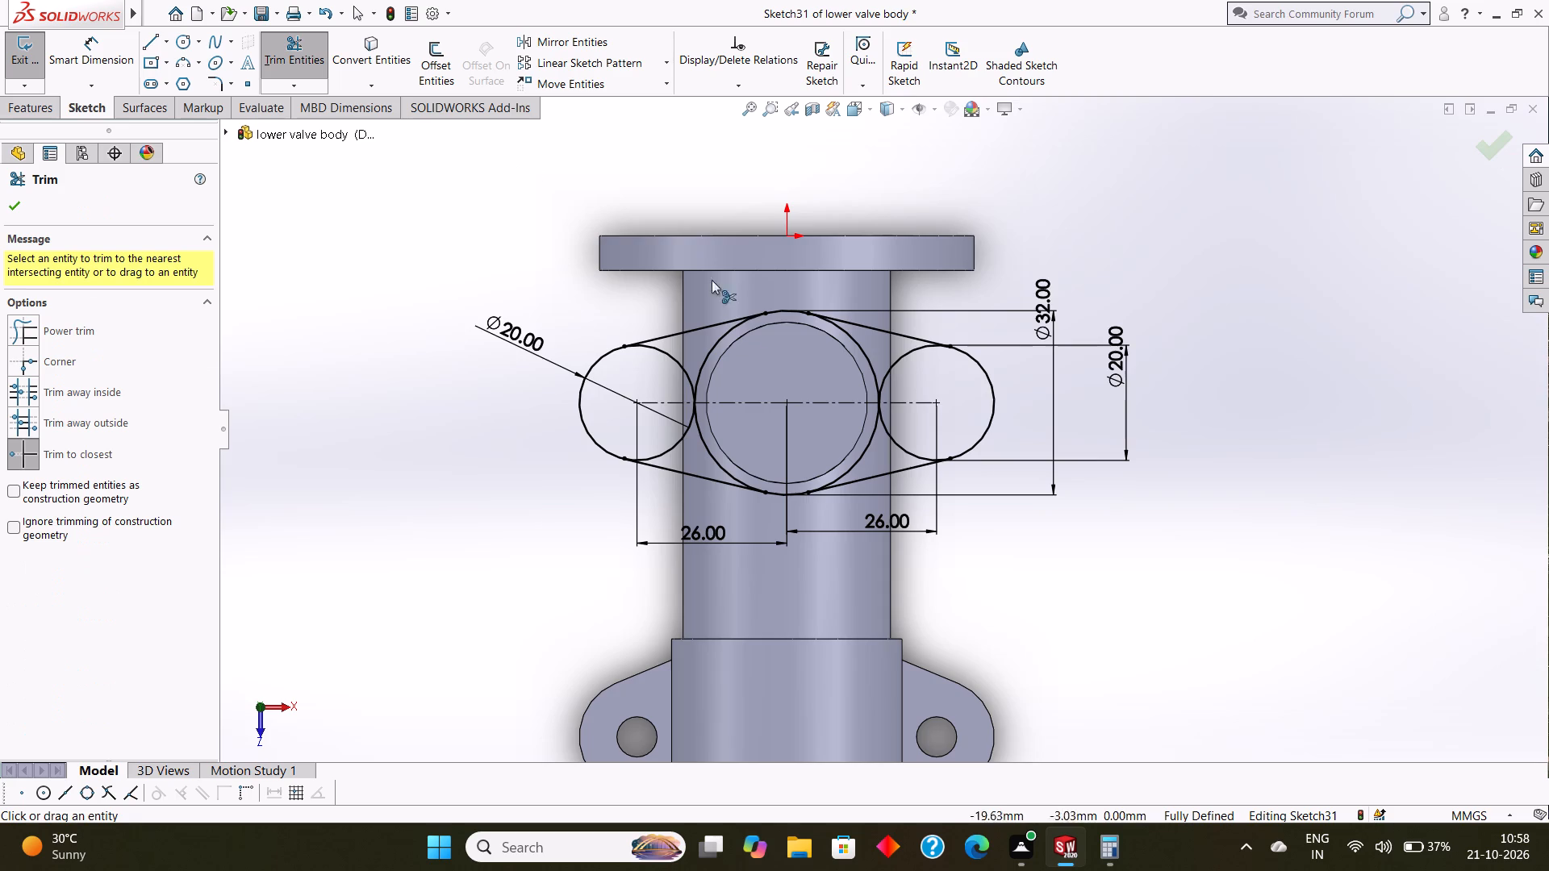
pyautogui.scroll(-2, 754, 346)
pyautogui.click(733, 331)
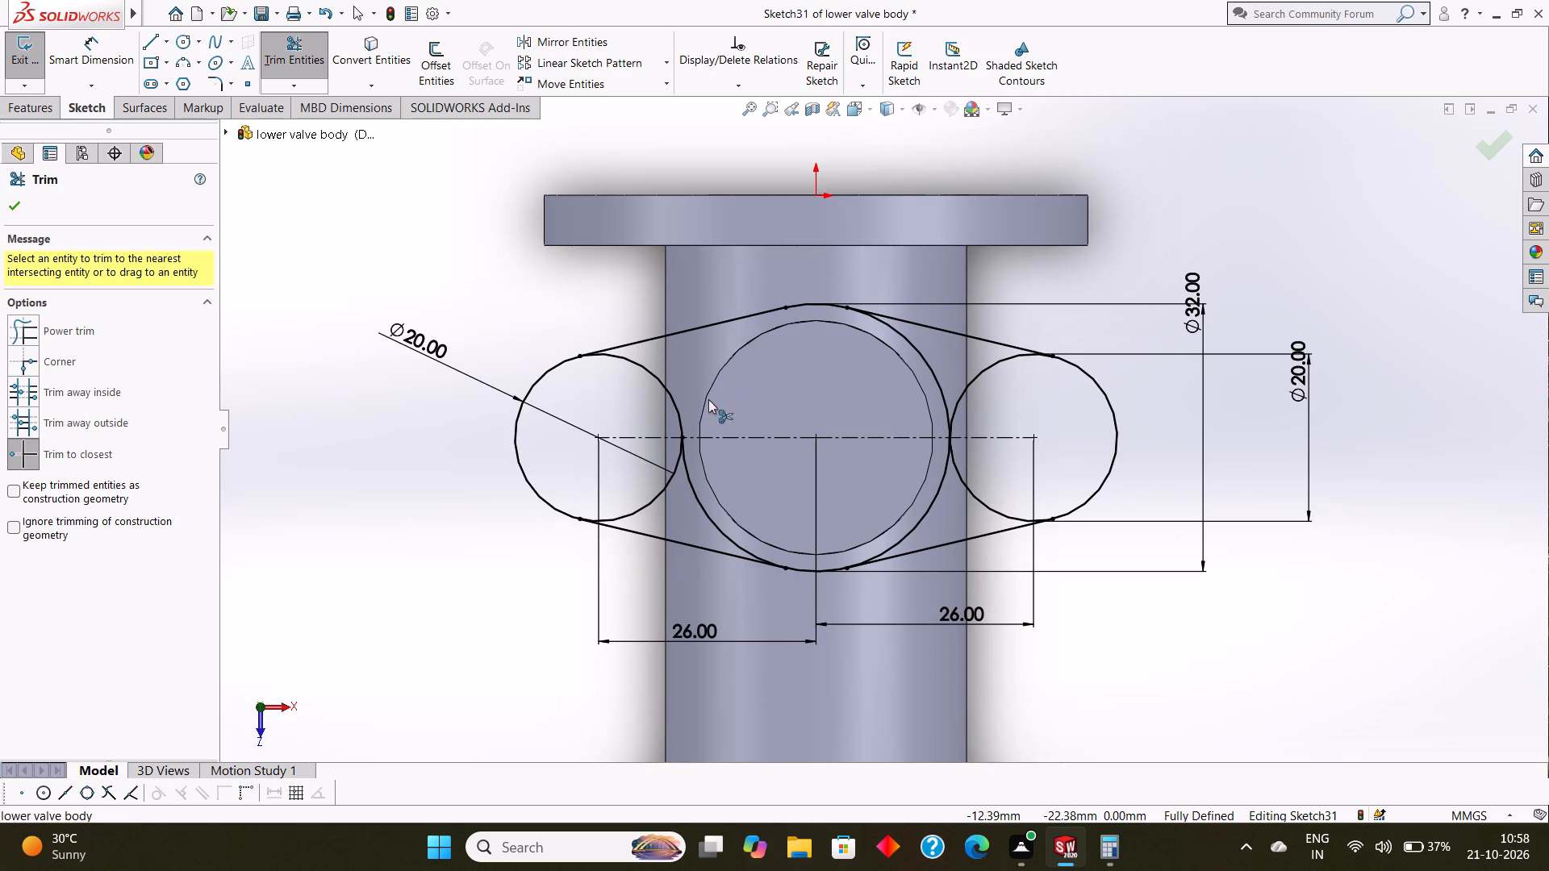
pyautogui.click(684, 472)
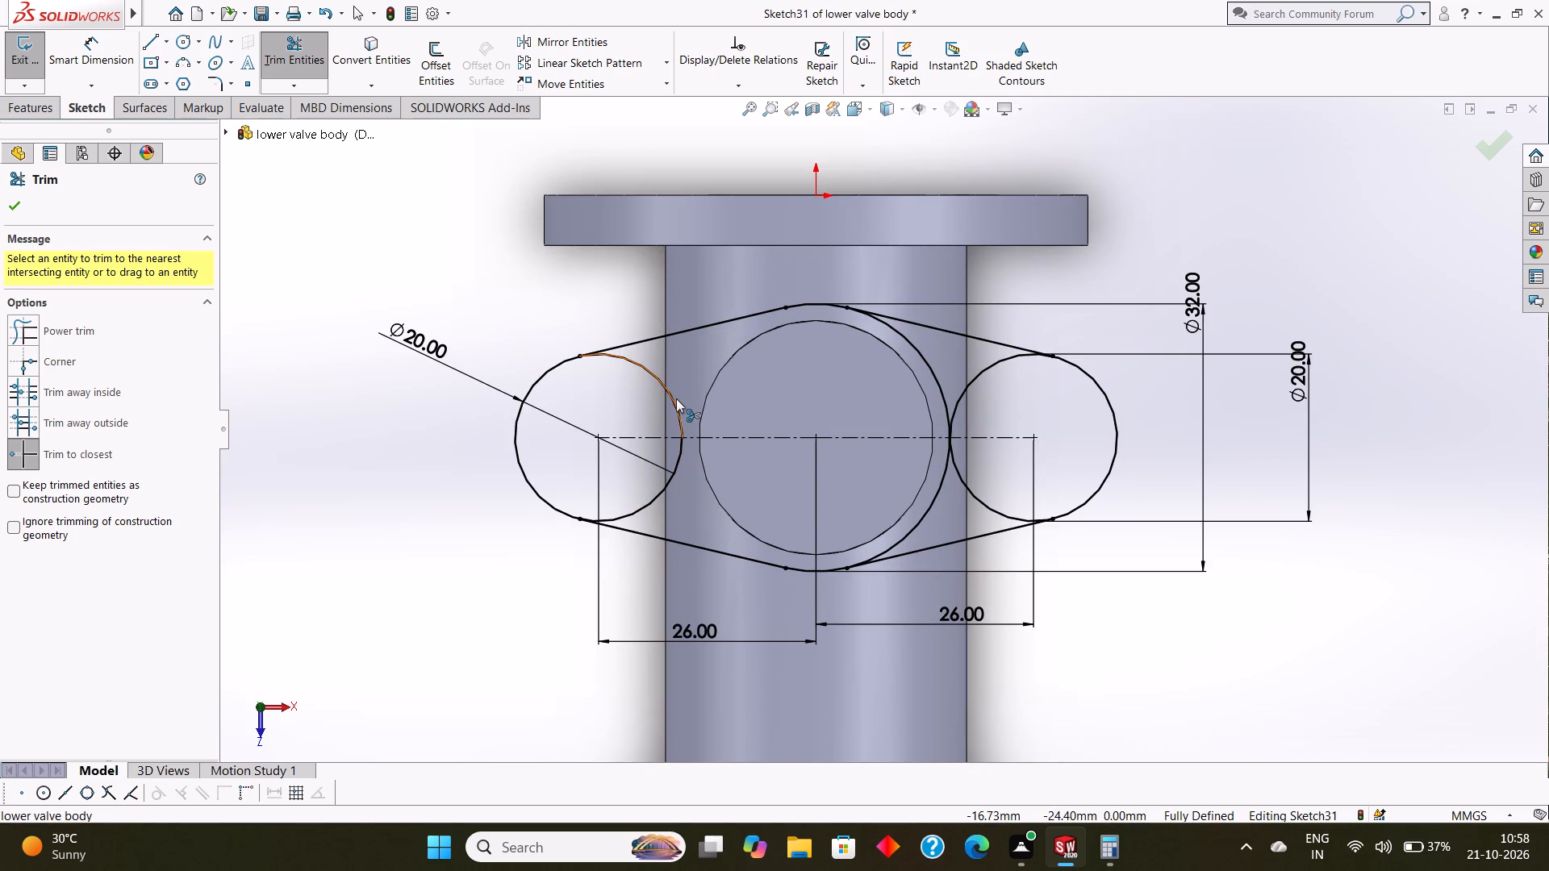
pyautogui.click(676, 398)
pyautogui.click(679, 463)
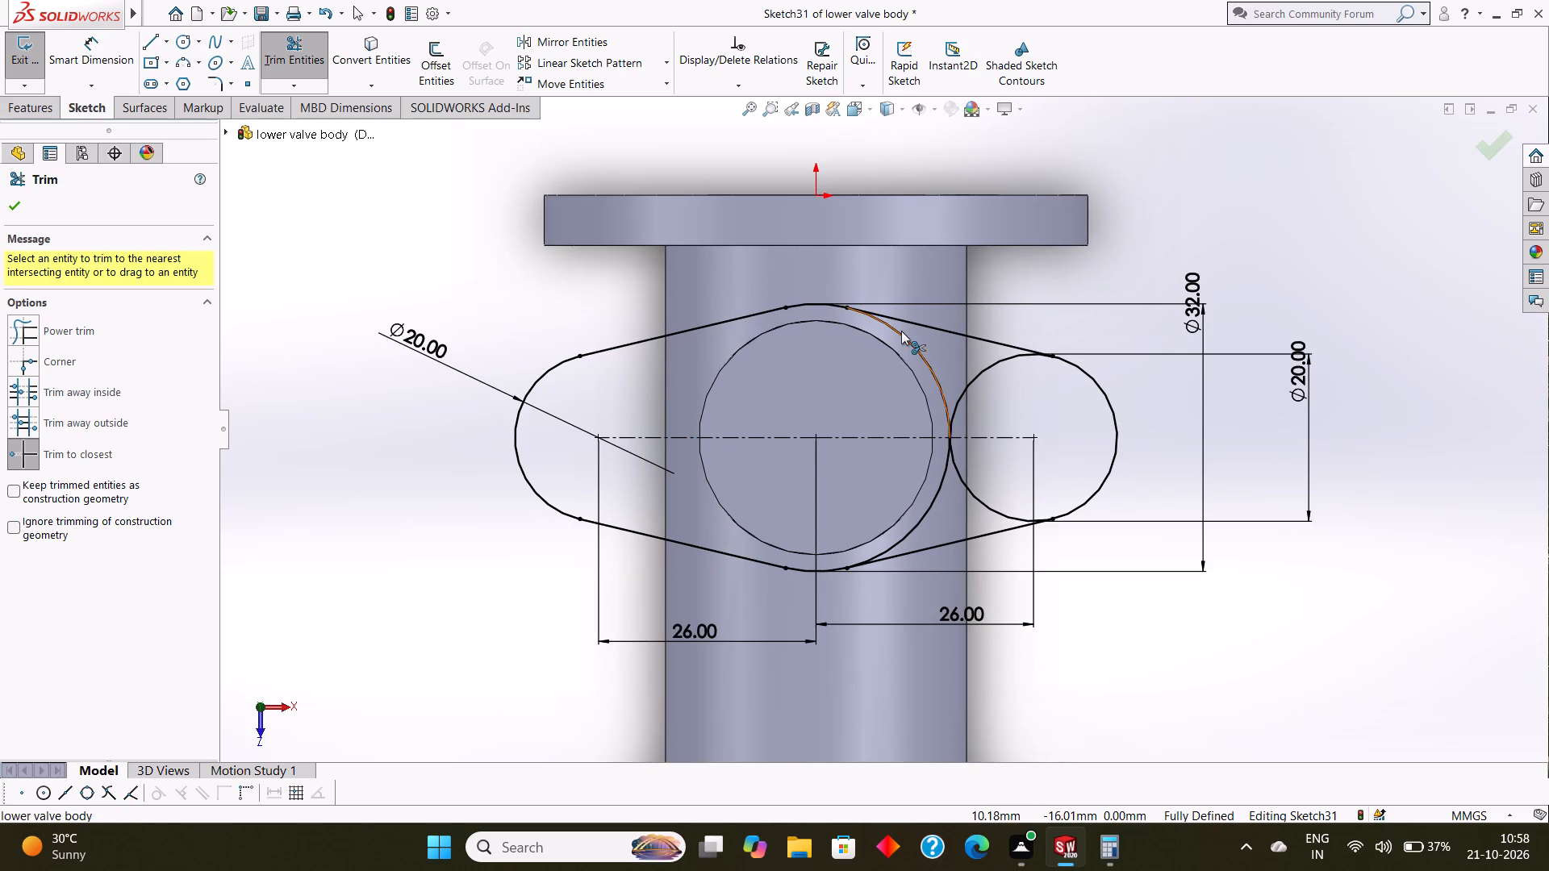
pyautogui.click(901, 331)
pyautogui.click(942, 479)
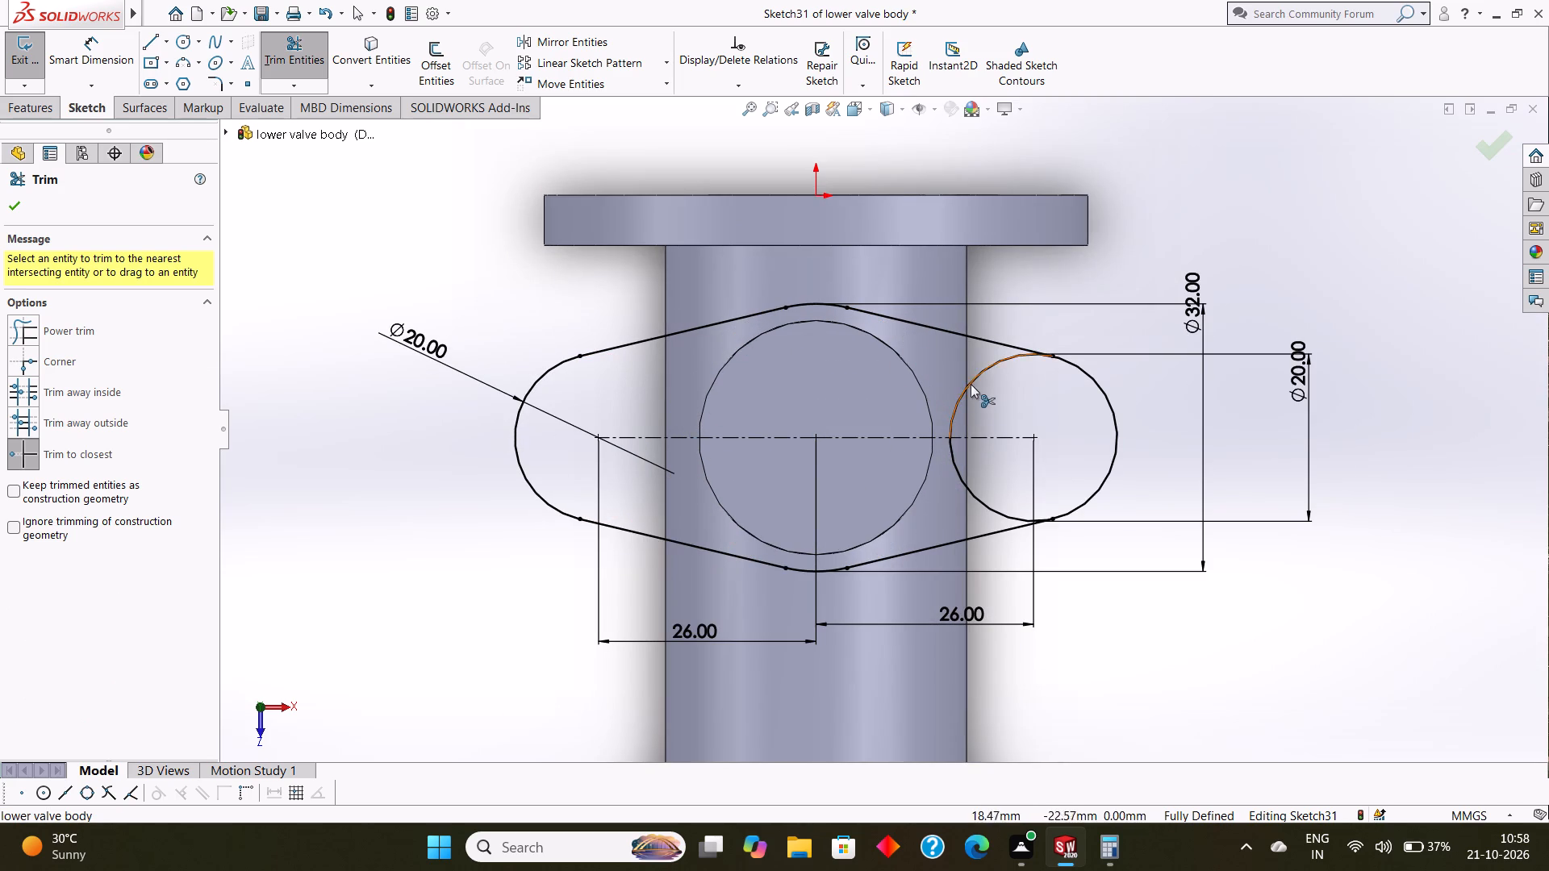
pyautogui.click(971, 382)
pyautogui.click(958, 475)
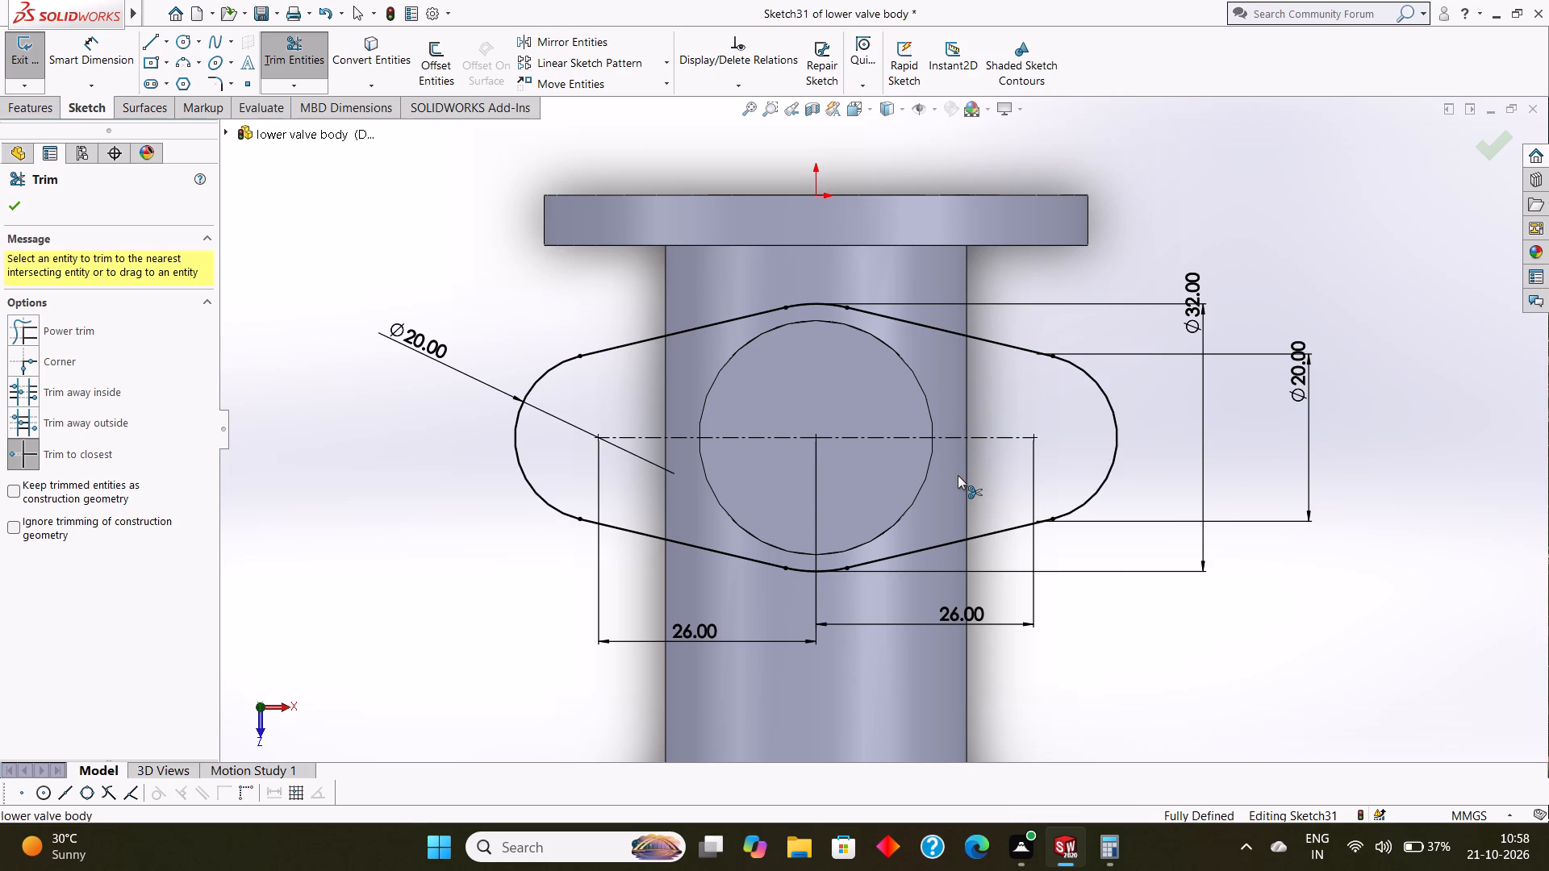
pyautogui.scroll(2, 958, 475)
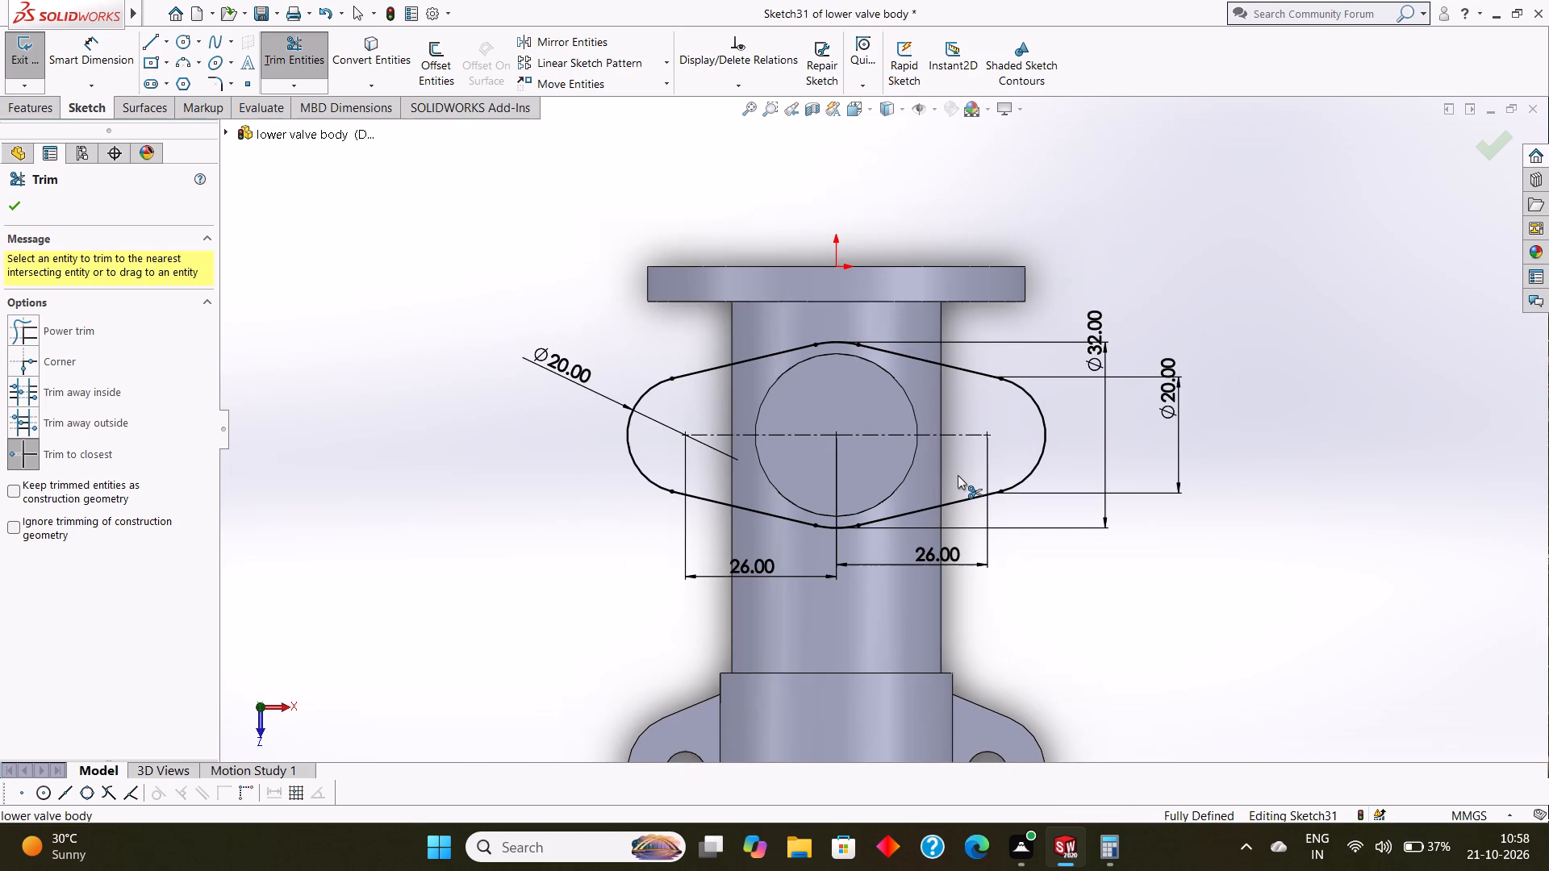
pyautogui.press('Escape')
pyautogui.press('Escape')
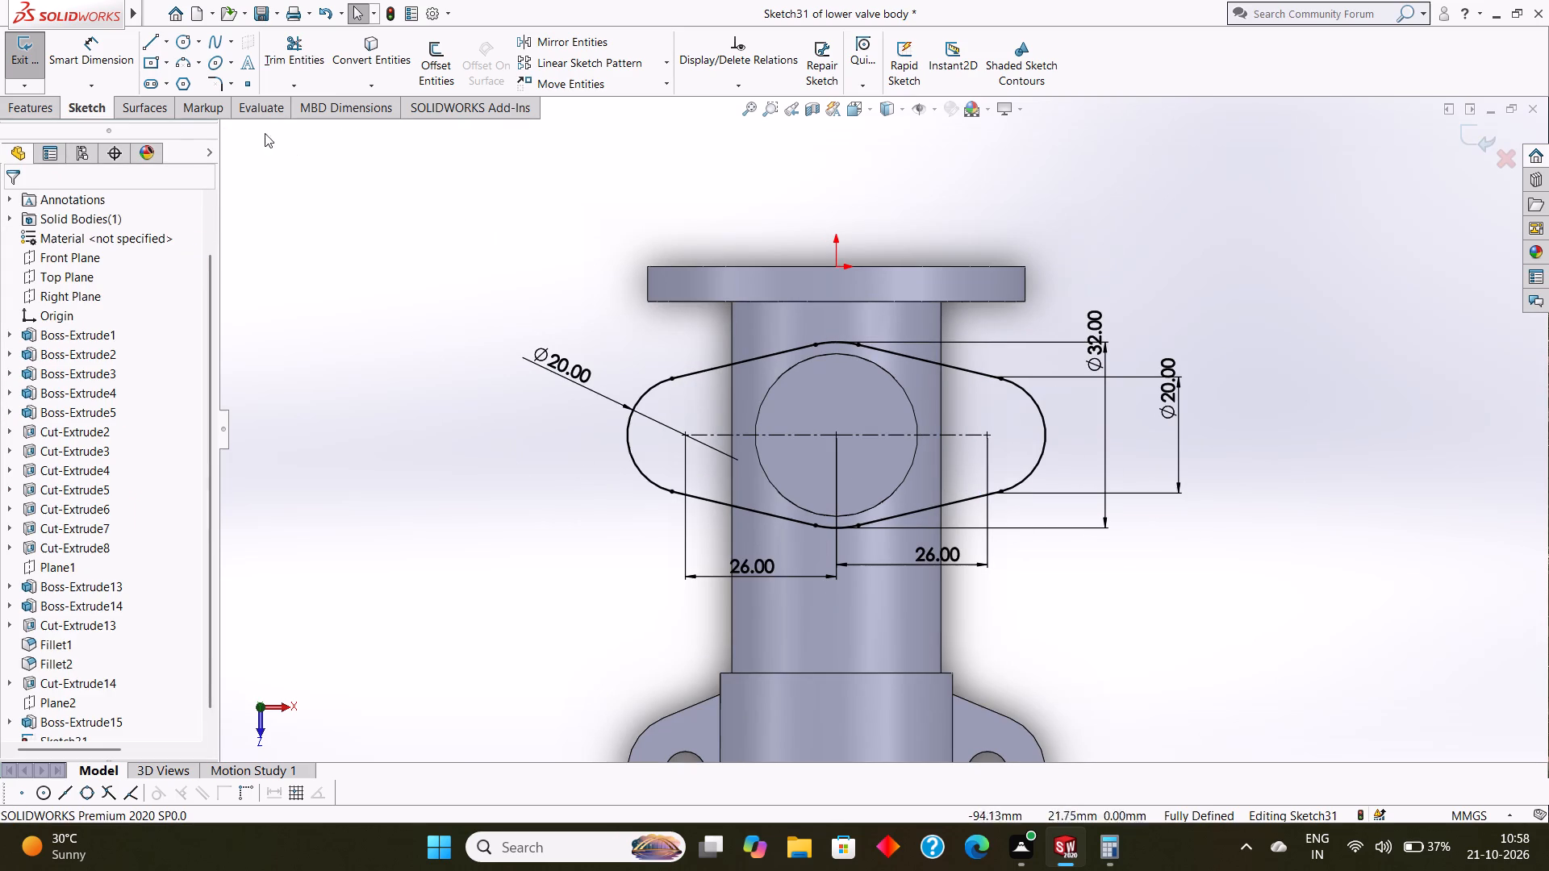
# Extrude the two-lobed flange profile 6 mm outward from the boss end, merged with the body.
pyautogui.click(45, 111)
pyautogui.click(44, 66)
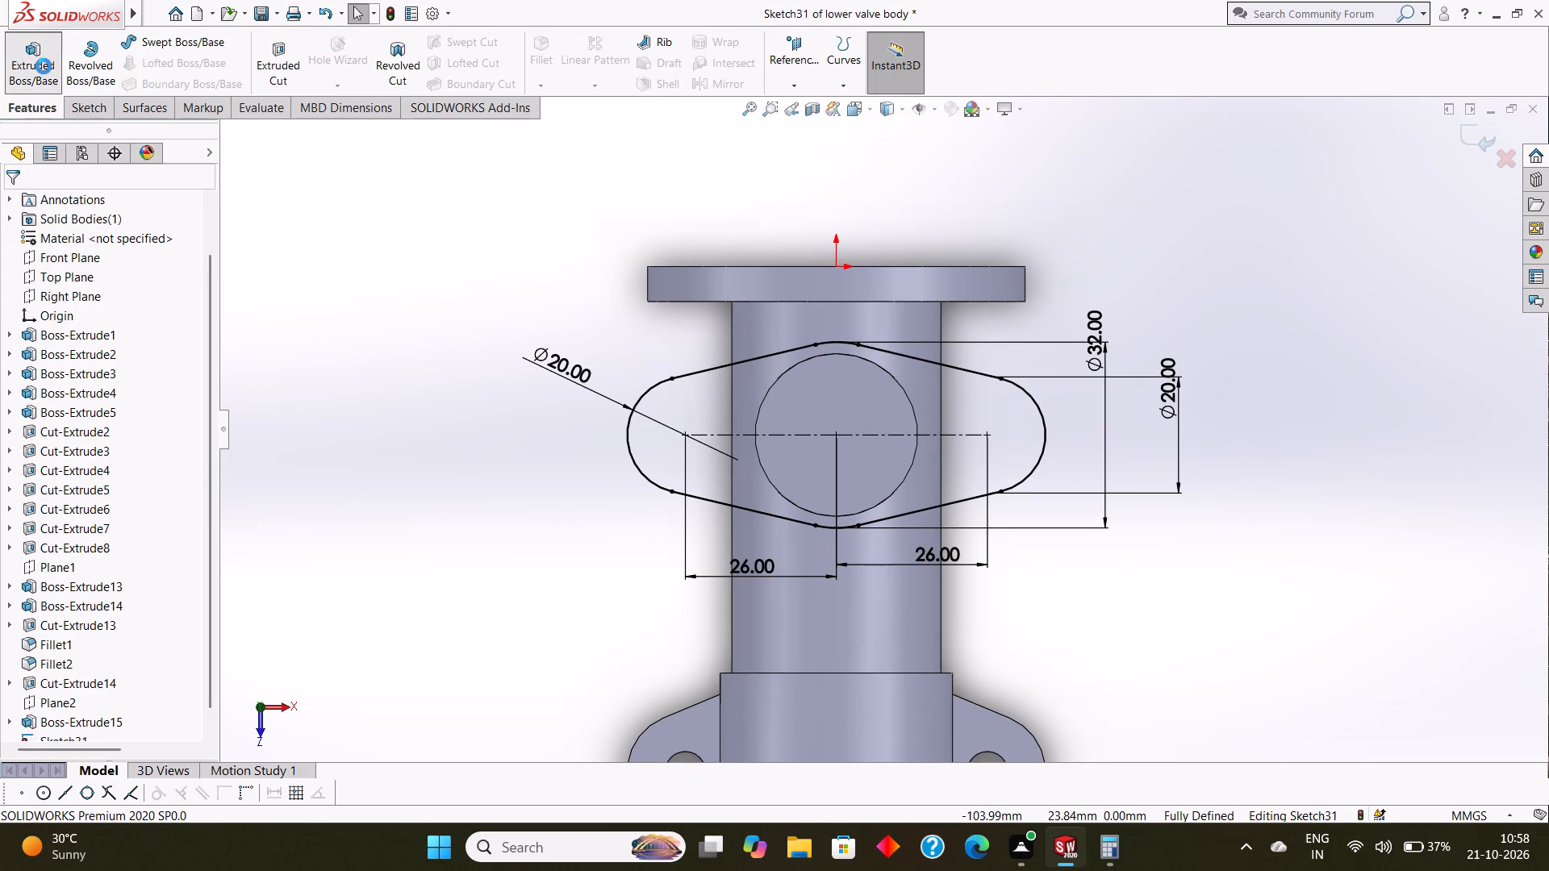
pyautogui.moveTo(492, 314); pyautogui.dragTo(619, 372, button='middle')
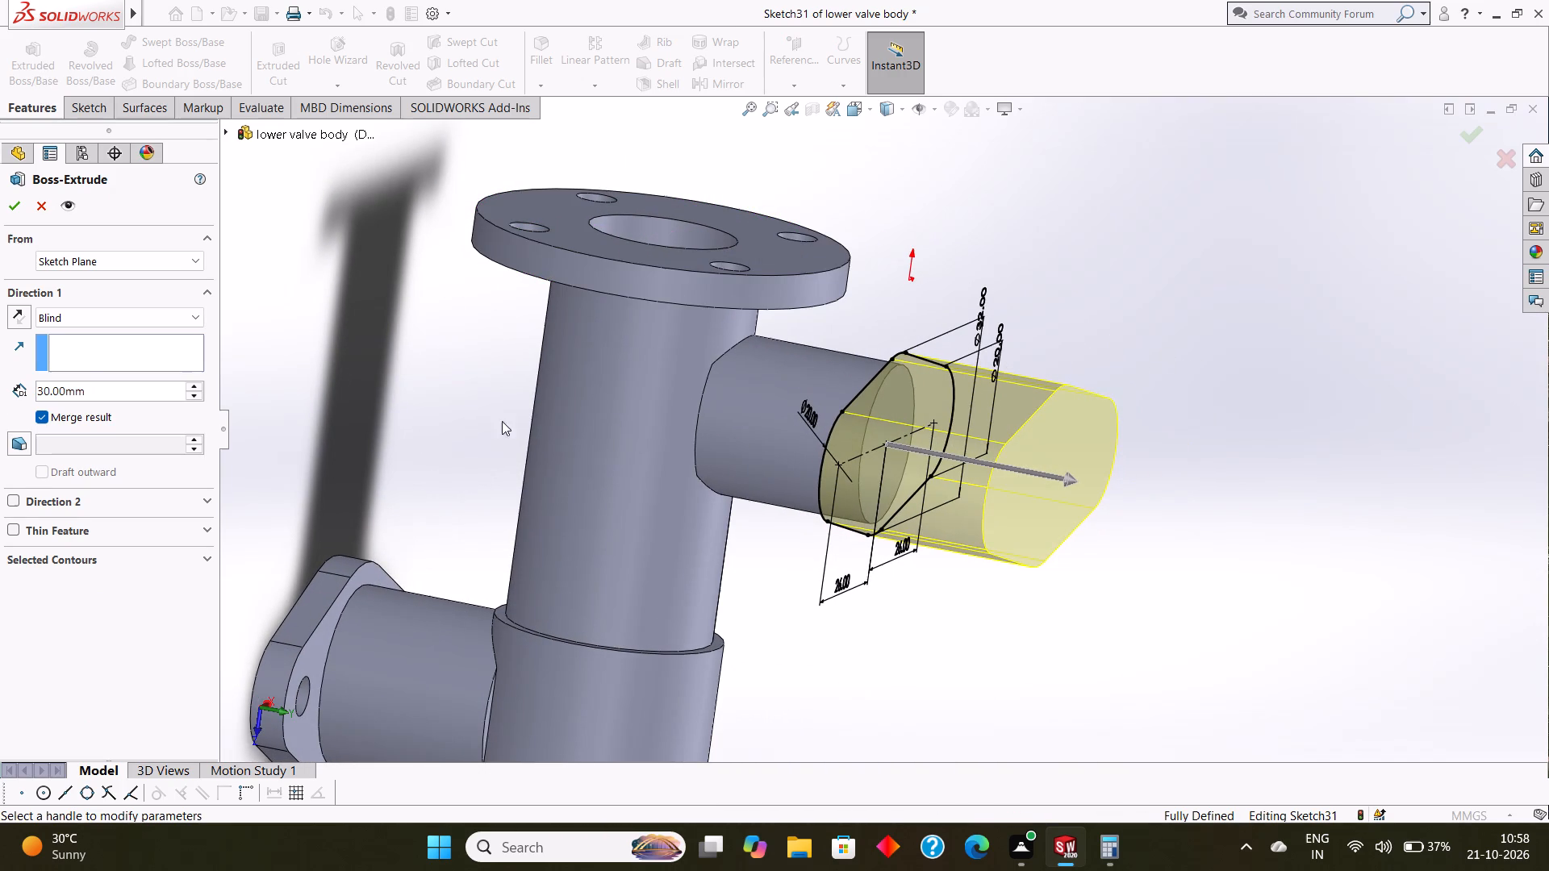
pyautogui.click(86, 402)
pyautogui.click(133, 389)
pyautogui.moveTo(132, 388); pyautogui.dragTo(55, 389)
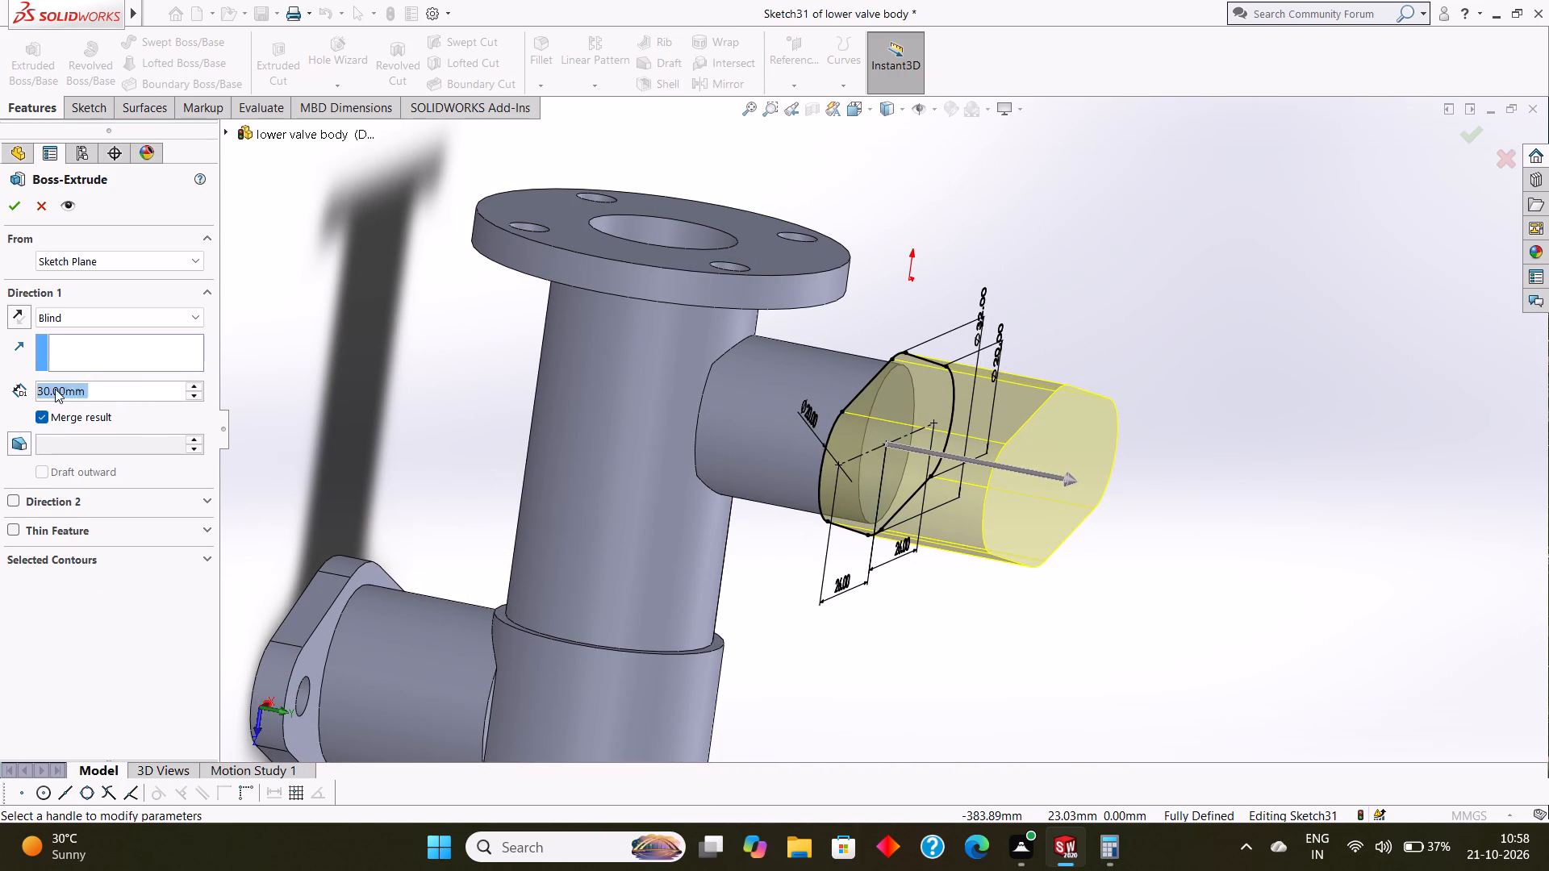
pyautogui.moveTo(55, 389); pyautogui.dragTo(124, 386)
pyautogui.press('6')
pyautogui.press('Return')
pyautogui.click(16, 214)
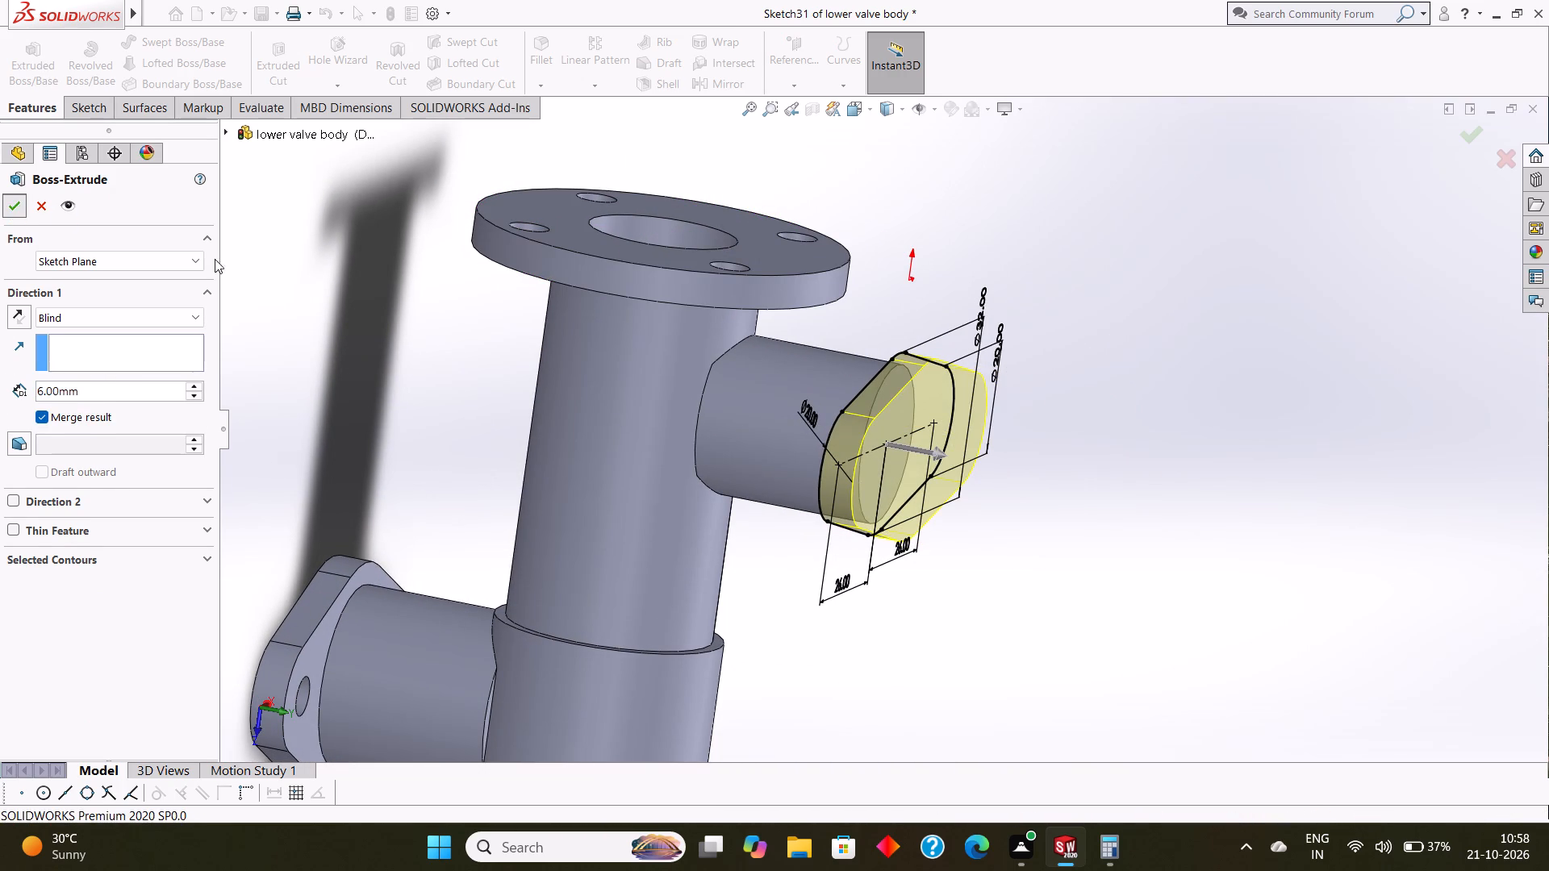
# Sketch a circle concentric with each rounded lobe on the flange's outer face, the left about 6.2 mm in radius and the right about 5.7 mm.
pyautogui.click(1184, 424)
pyautogui.moveTo(1189, 425); pyautogui.dragTo(1116, 397, button='middle')
pyautogui.click(891, 403)
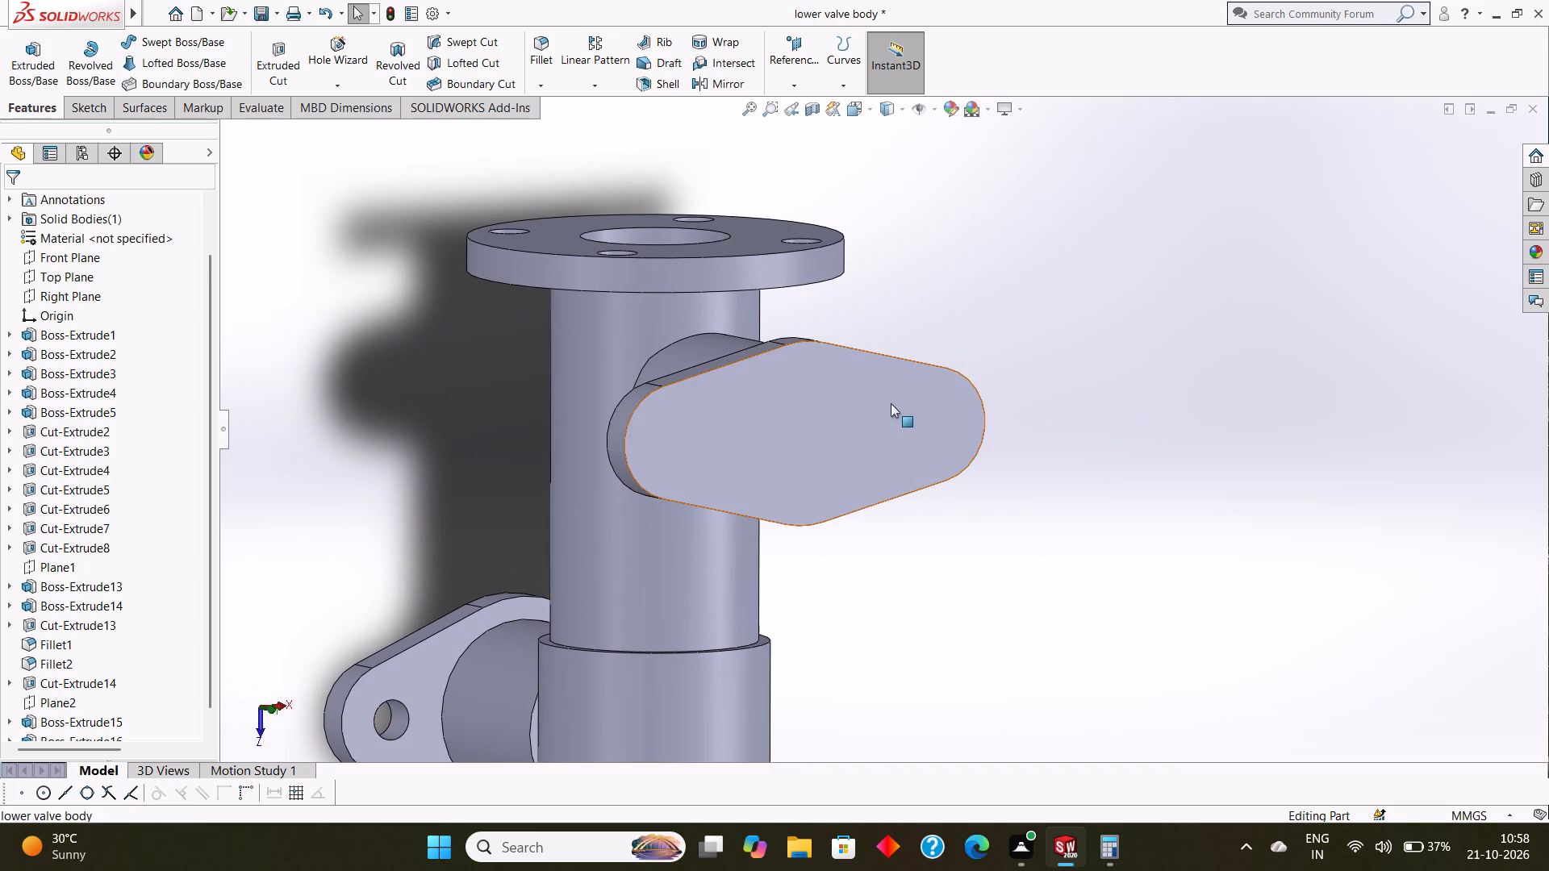
pyautogui.click(967, 353)
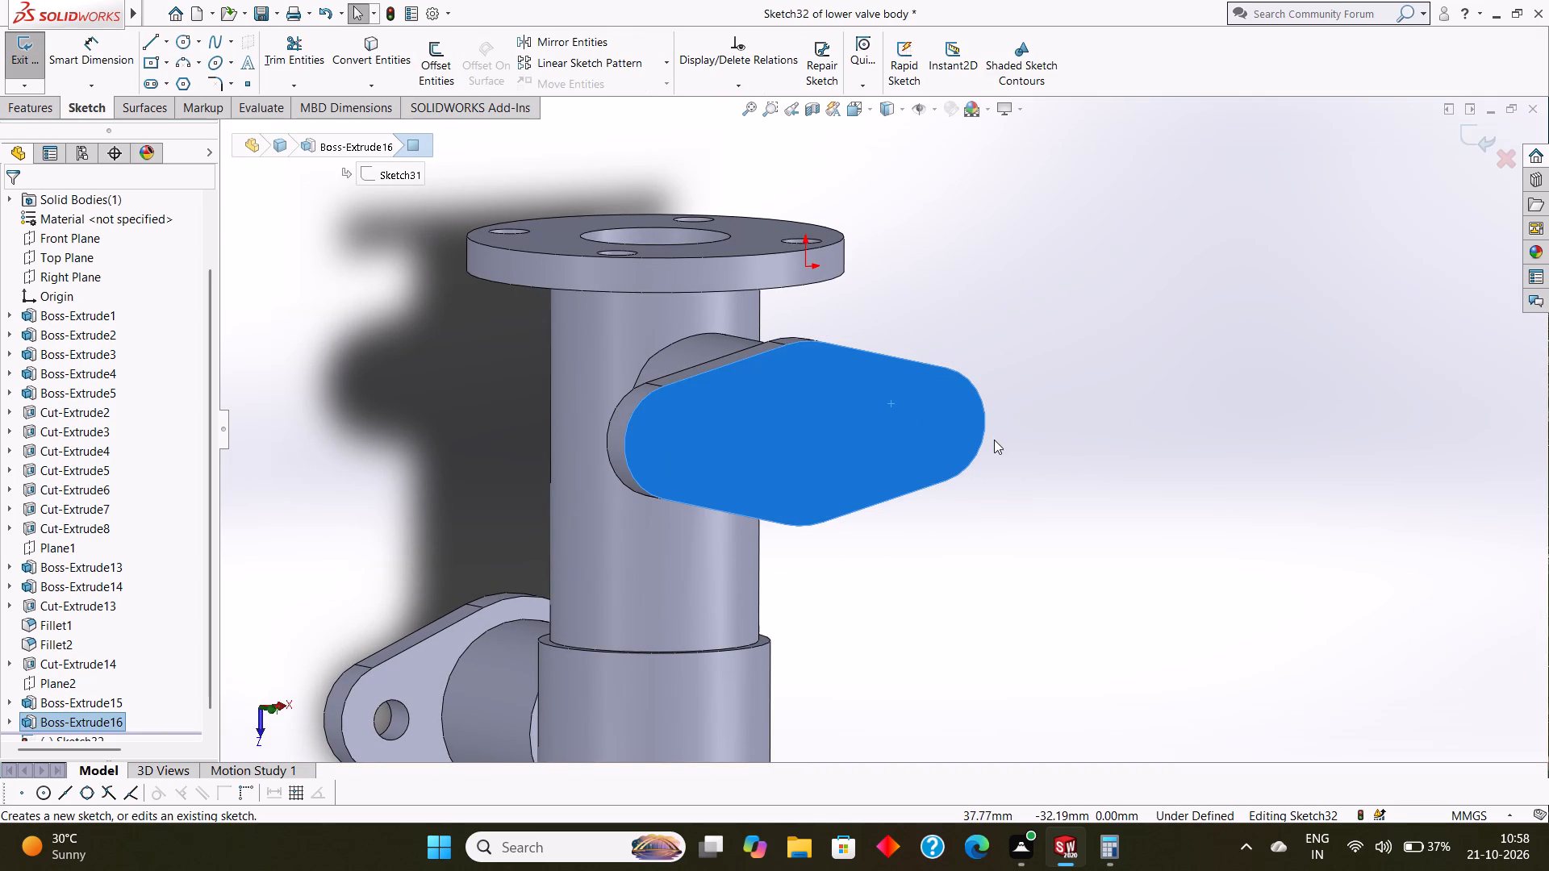
pyautogui.hotkey('ctrl', '8')
pyautogui.press('Escape')
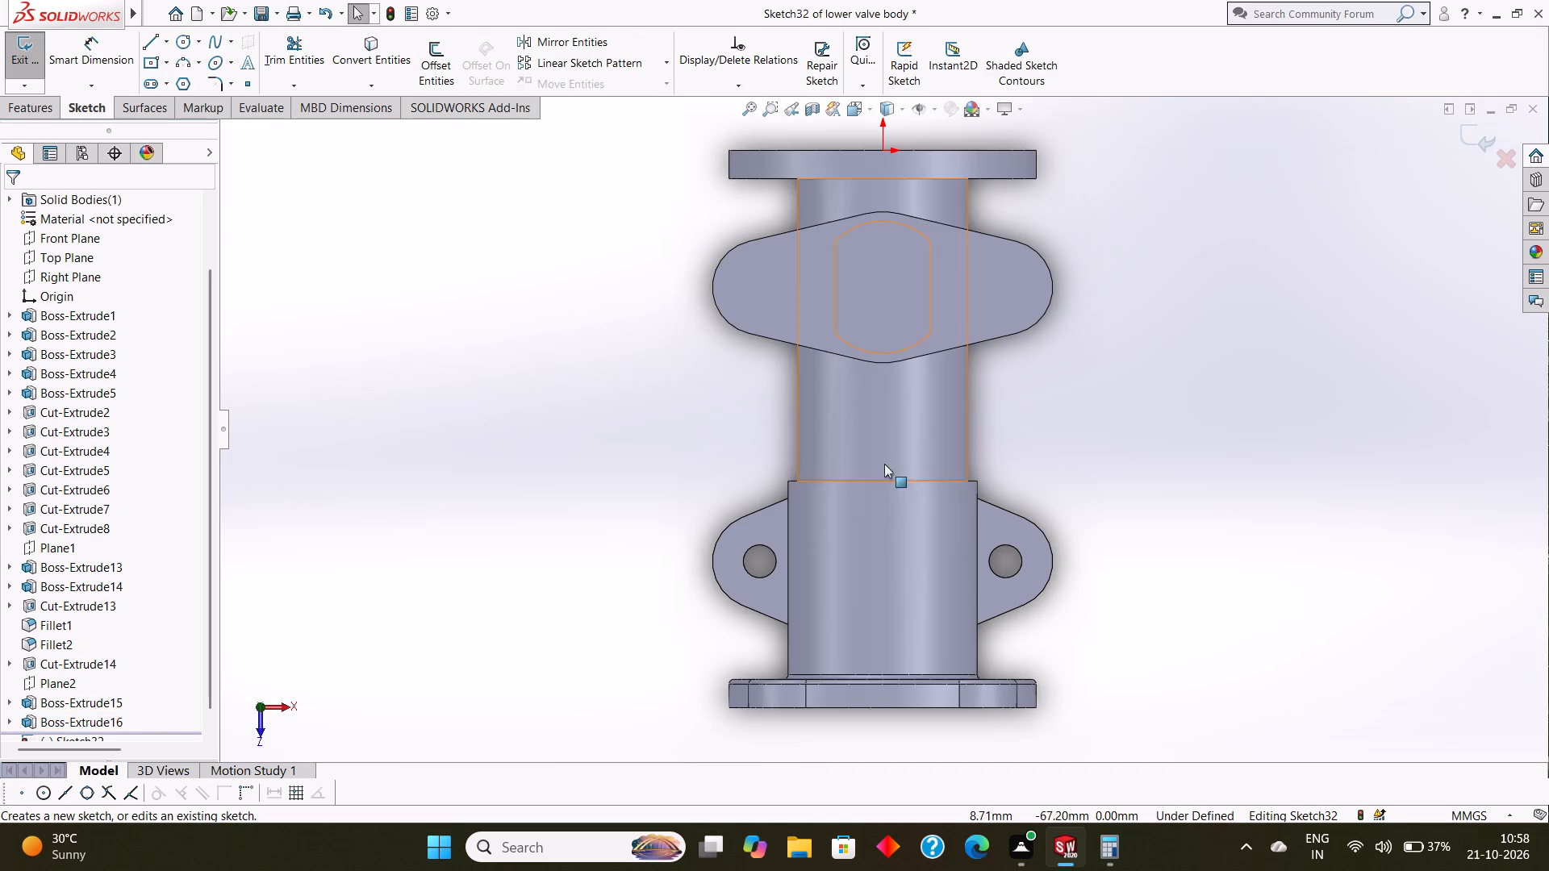
pyautogui.click(184, 46)
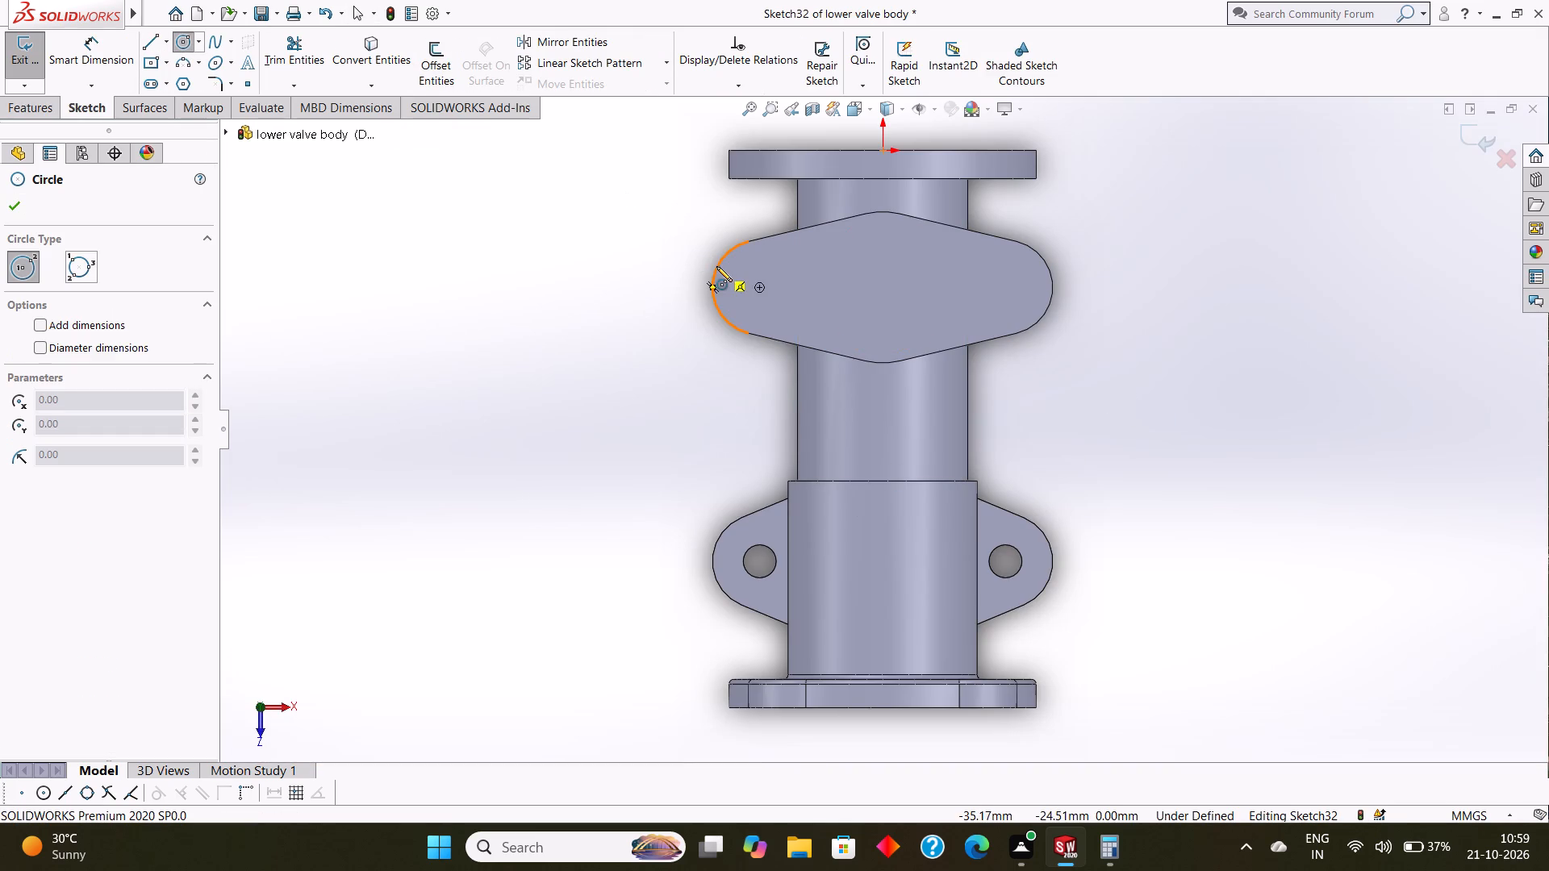
pyautogui.moveTo(760, 286); pyautogui.dragTo(774, 313)
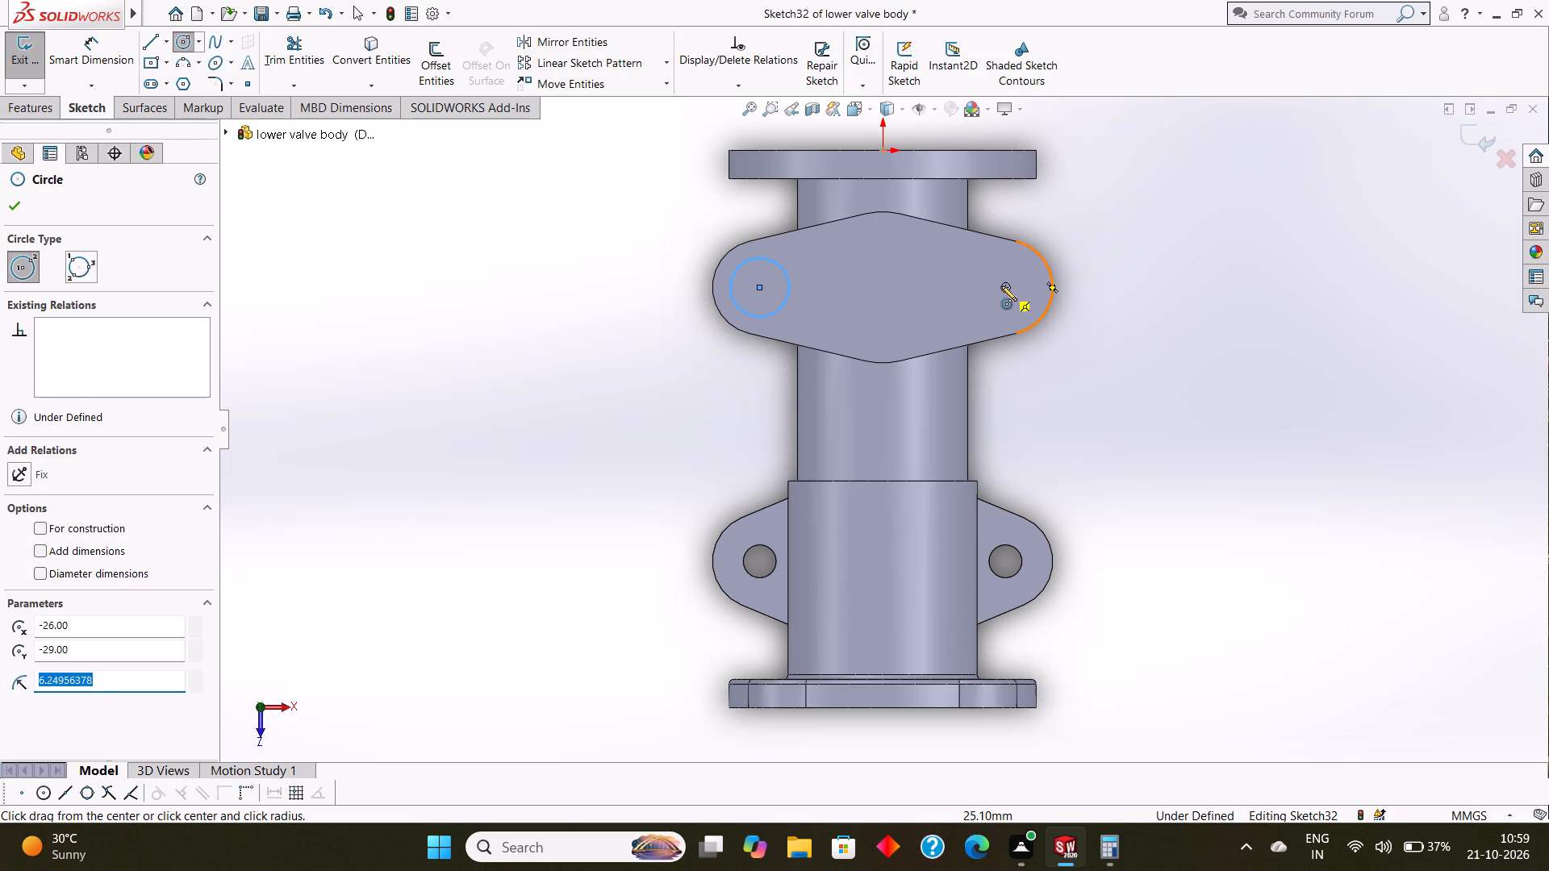
pyautogui.moveTo(1001, 285); pyautogui.dragTo(1017, 311)
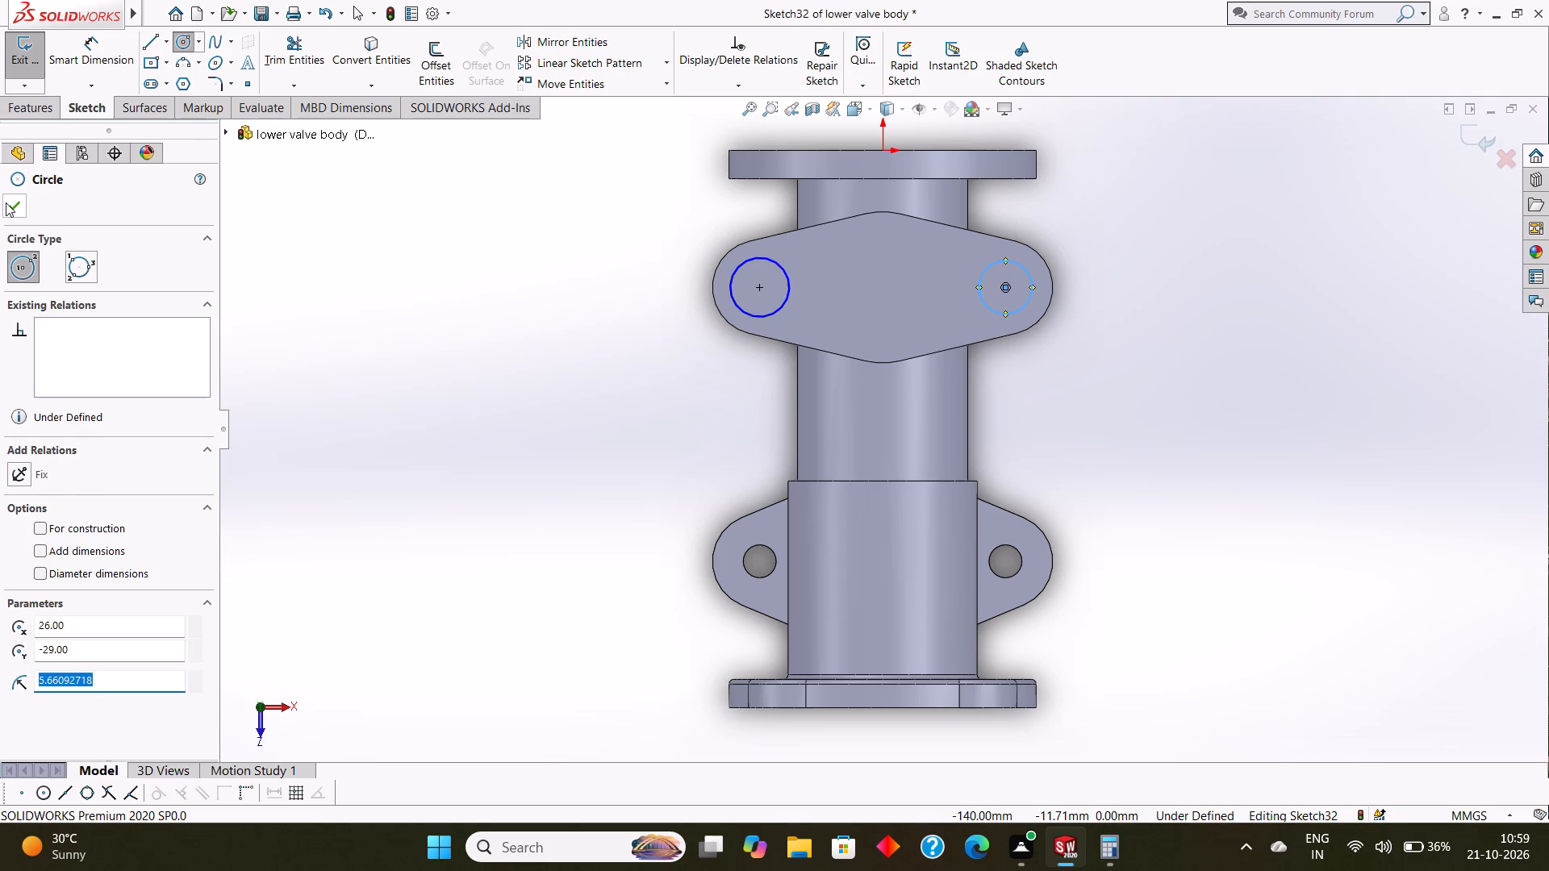
pyautogui.click(6, 202)
# Dimension the left lobe circle's diameter as 7 mm.
pyautogui.click(109, 41)
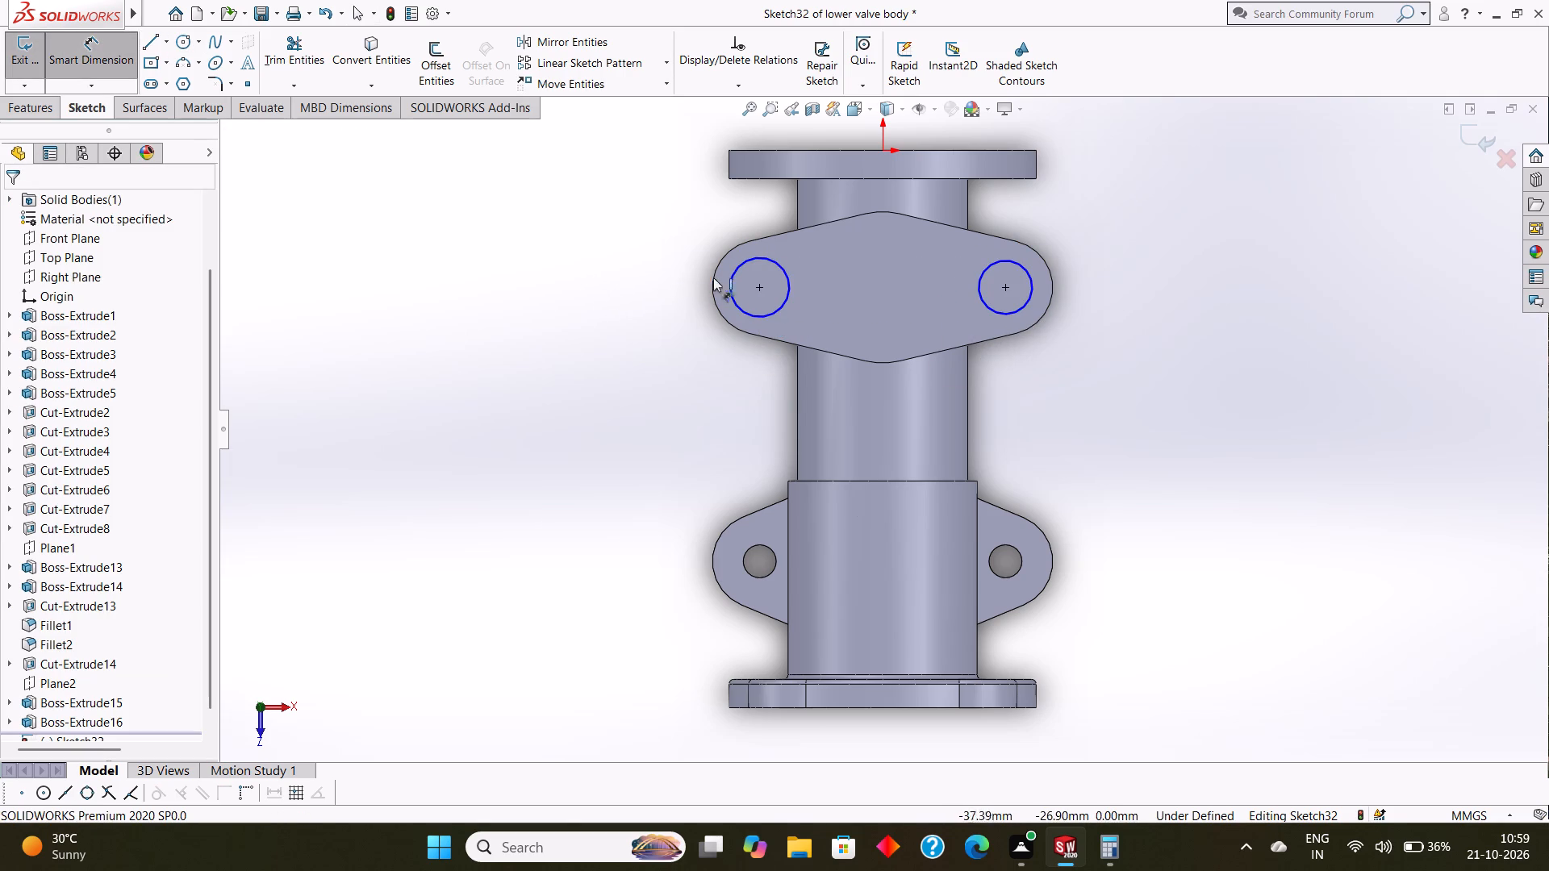
pyautogui.click(735, 273)
pyautogui.click(637, 230)
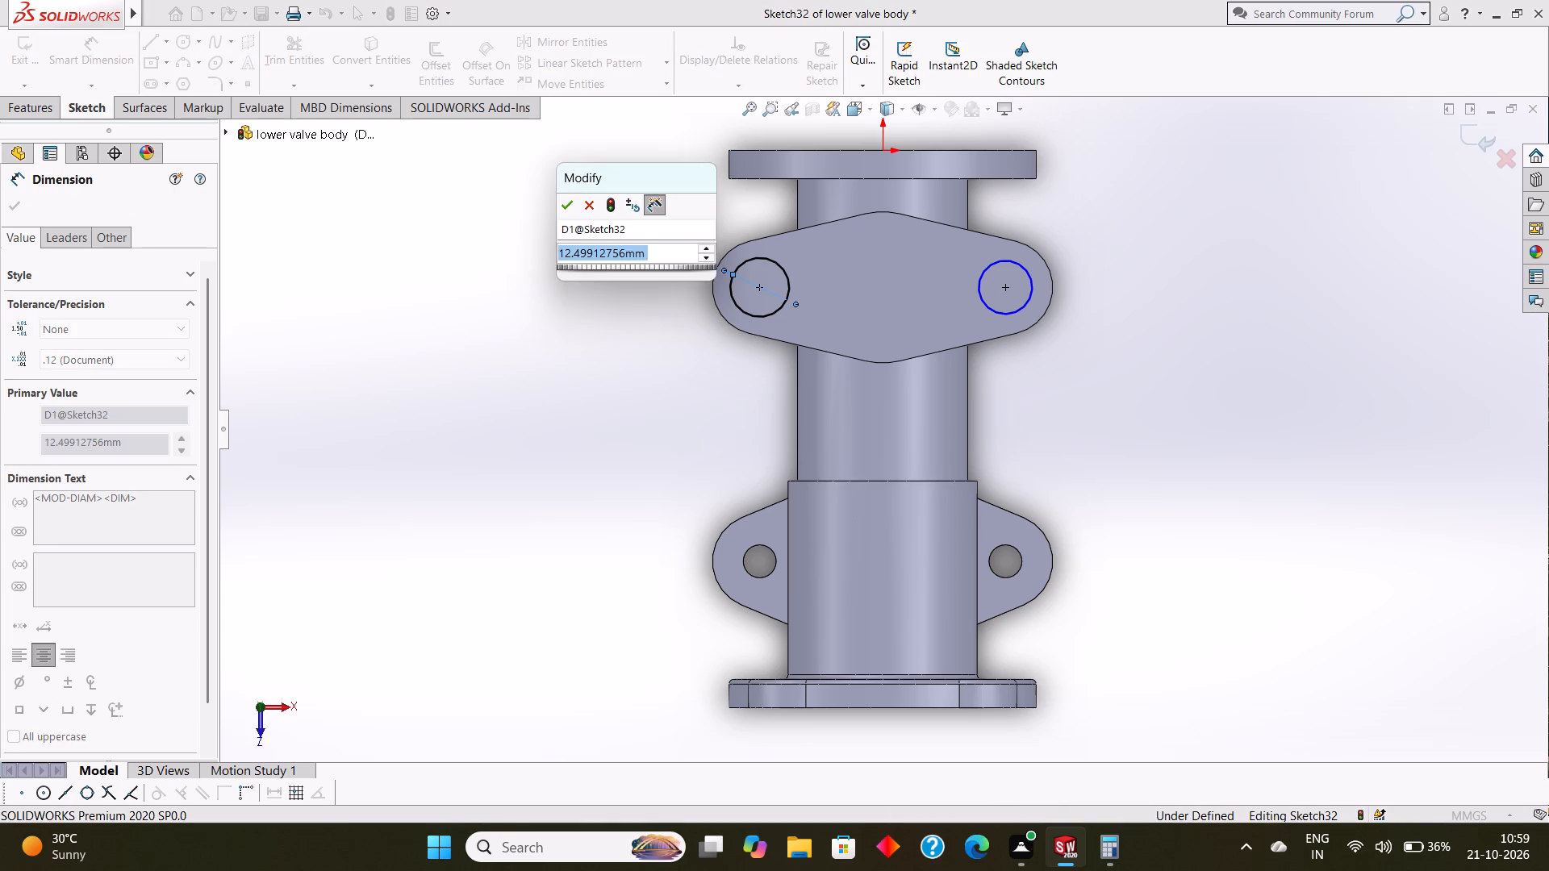
pyautogui.press('7')
pyautogui.press('Return')
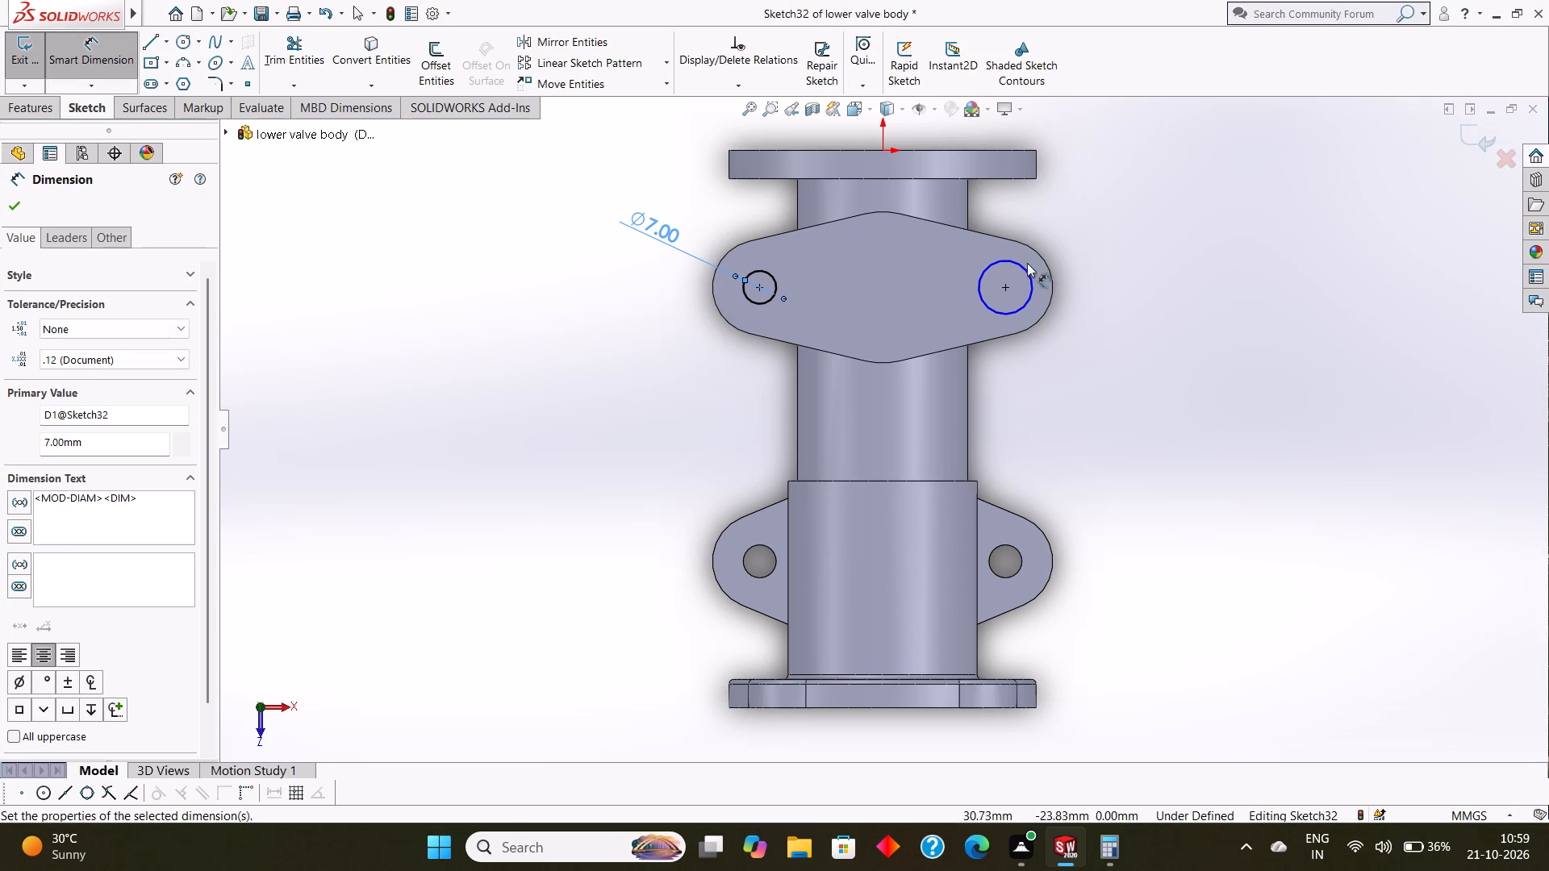
# Dimension the right lobe circle's diameter as 7 mm.
pyautogui.click(1021, 260)
pyautogui.click(1127, 216)
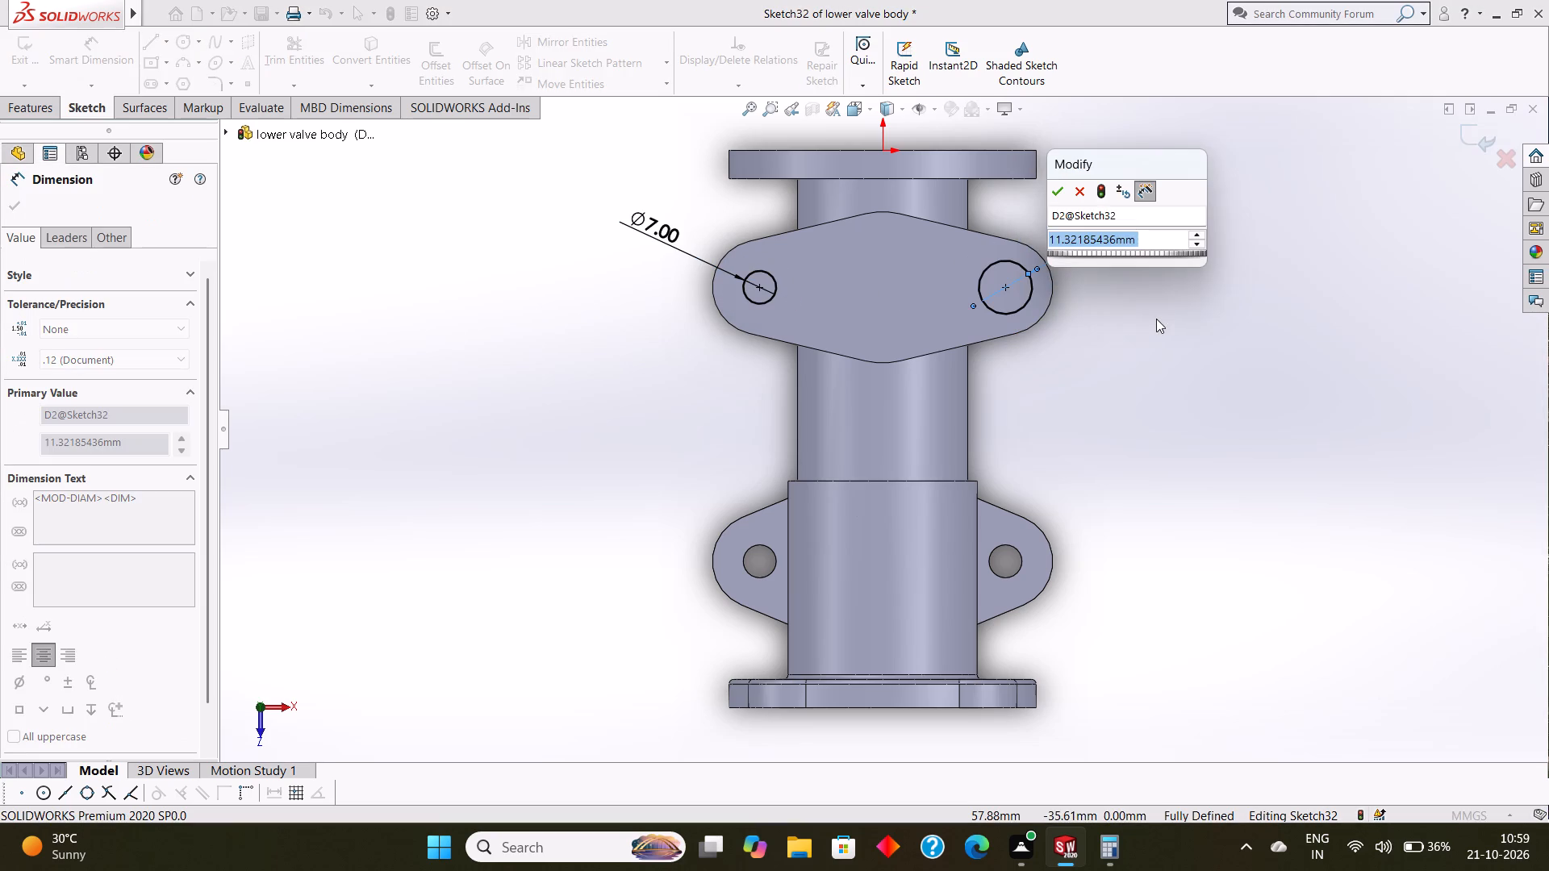
pyautogui.press('BackSpace')
pyautogui.press('7')
pyautogui.press('Return')
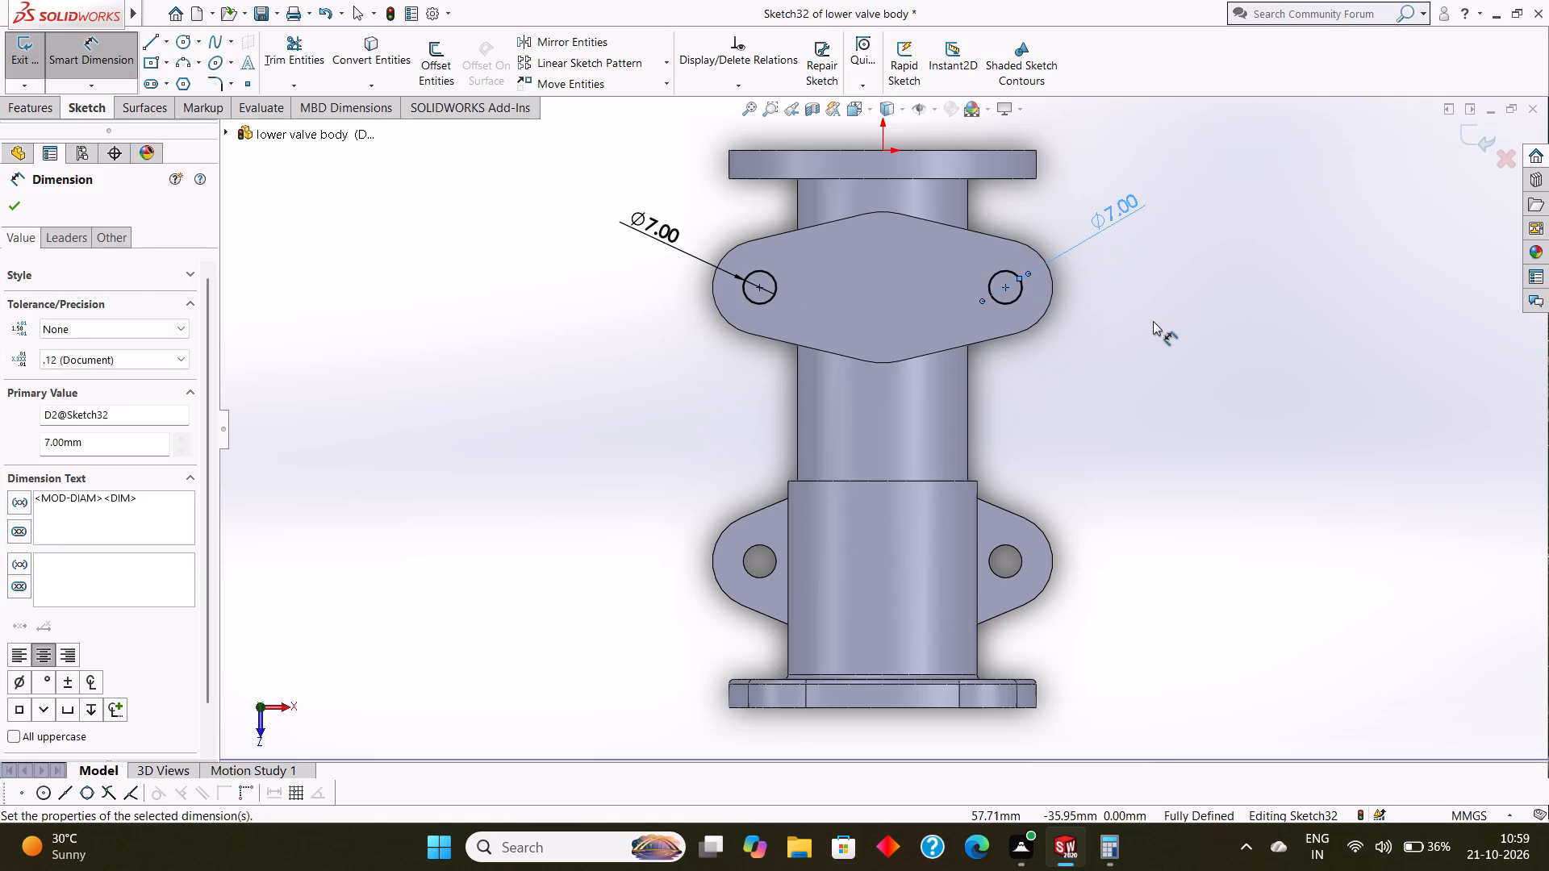
pyautogui.click(23, 214)
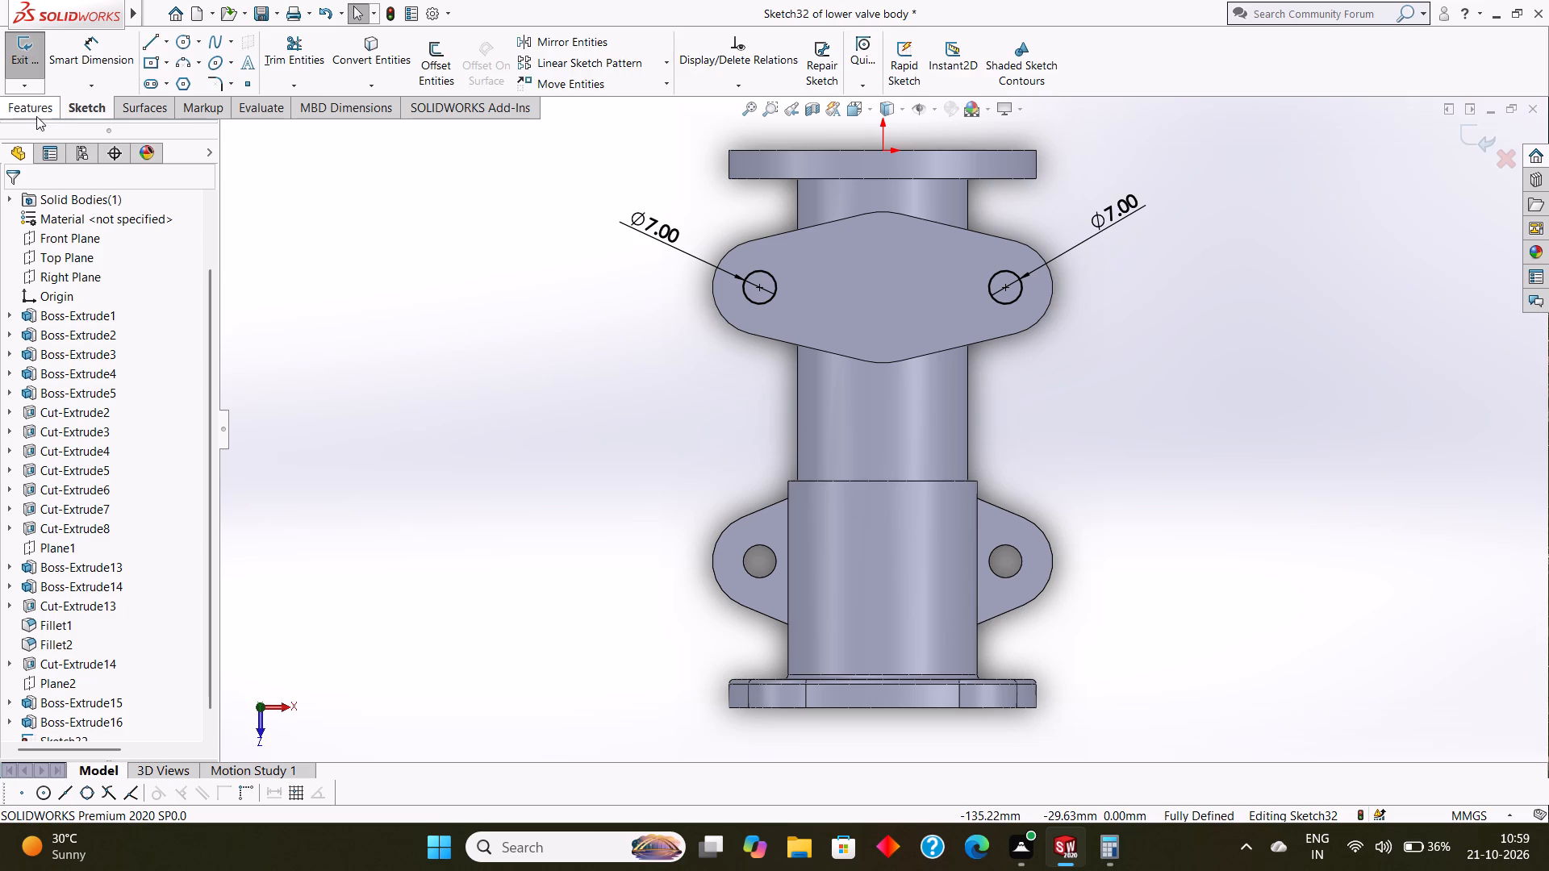
# Cut both 7 mm lobe circles 6 mm deep through the upper branch flange.
pyautogui.click(36, 114)
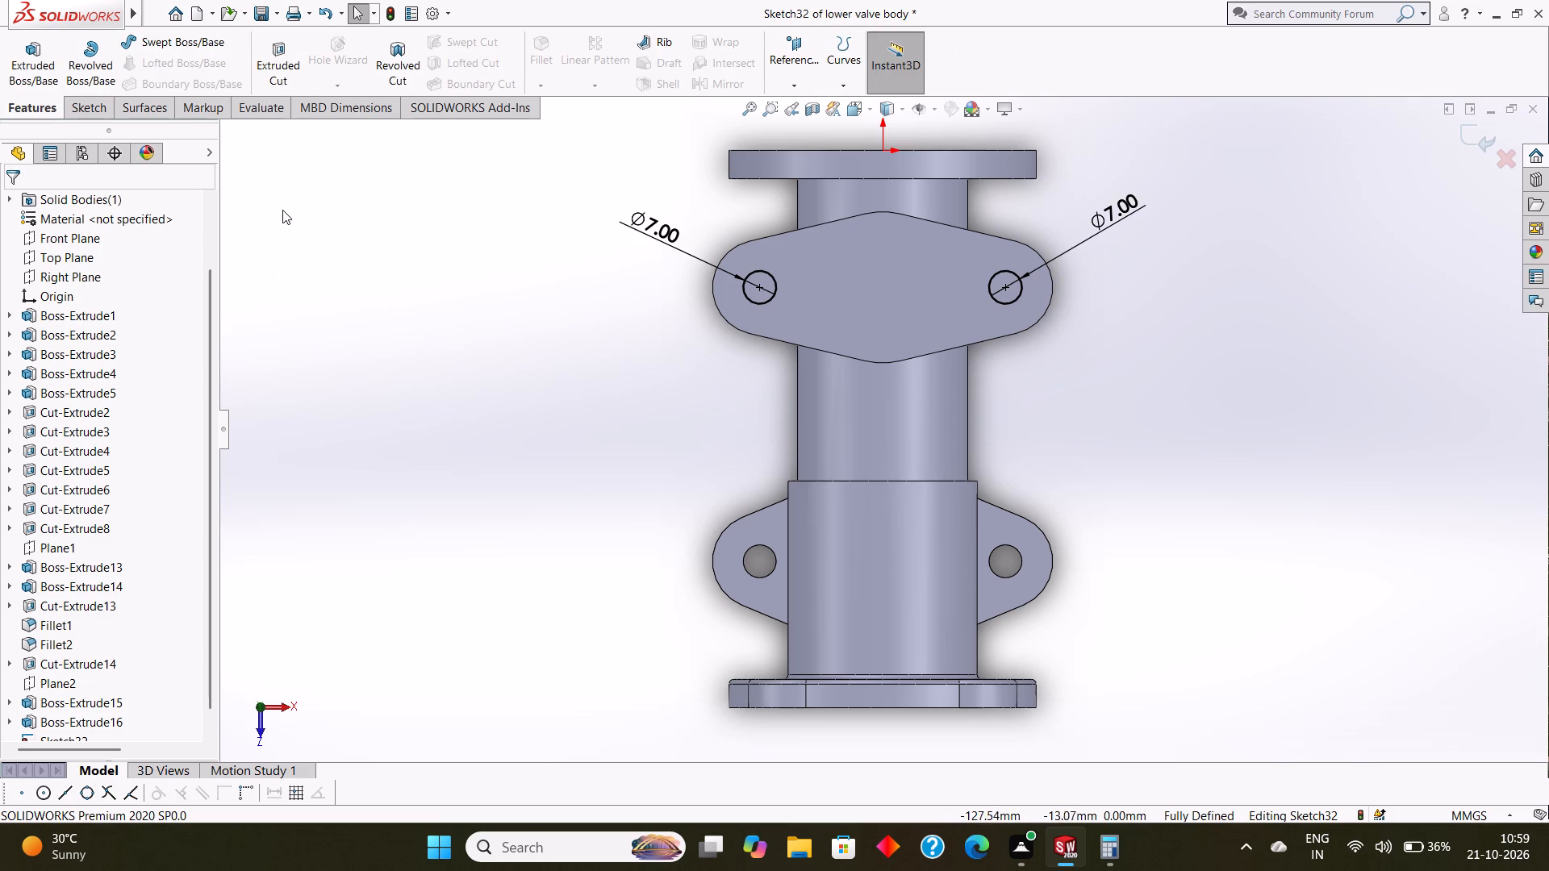
pyautogui.click(265, 65)
pyautogui.moveTo(422, 258); pyautogui.dragTo(489, 315, button='middle')
pyautogui.moveTo(486, 314); pyautogui.dragTo(587, 345, button='middle')
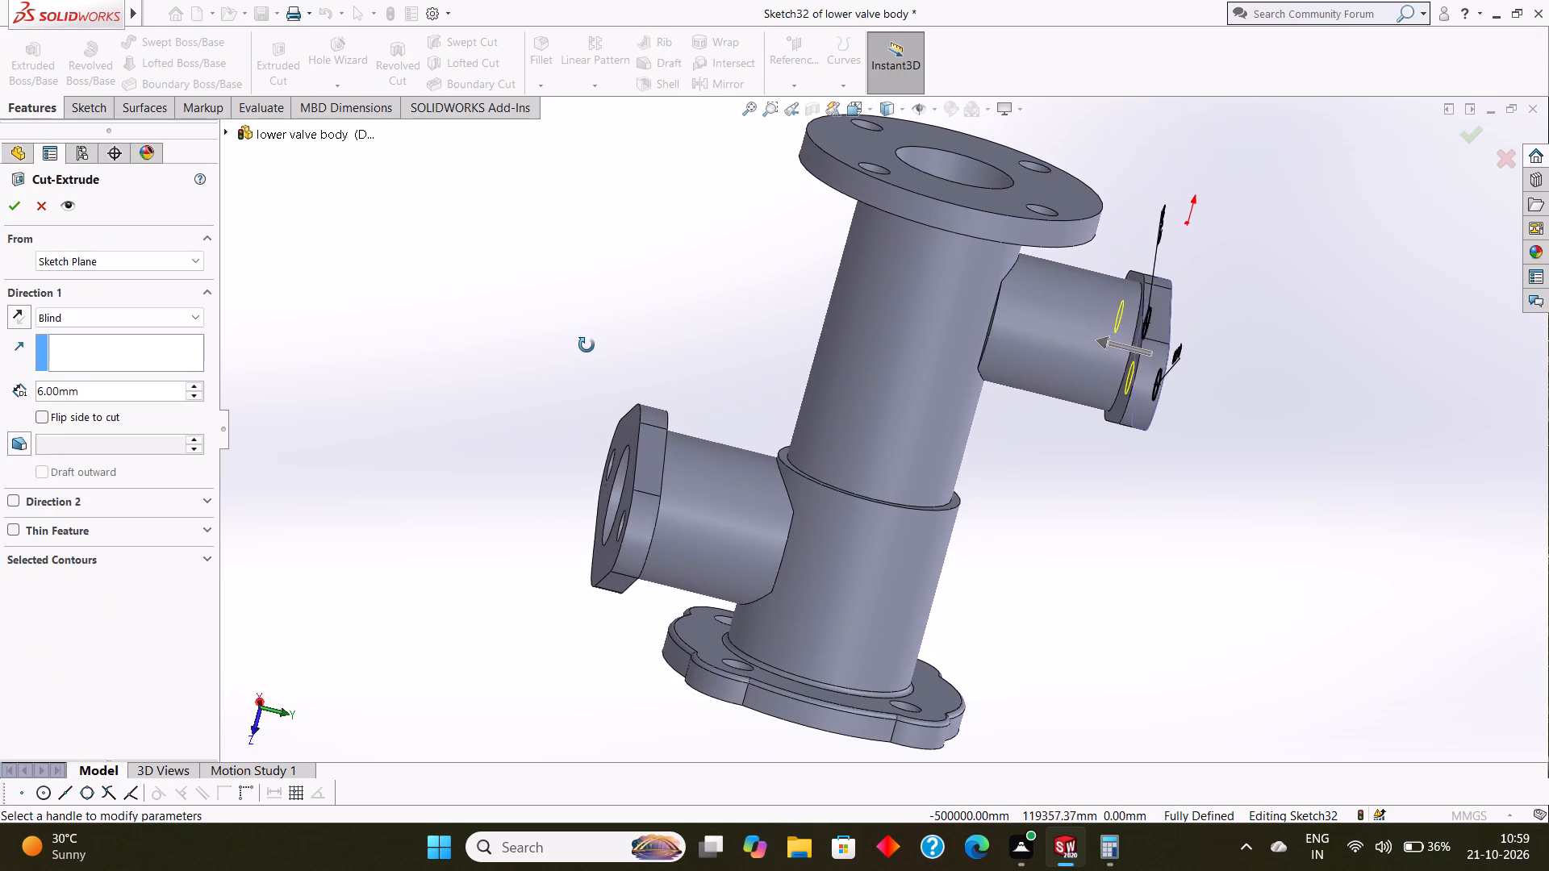
pyautogui.moveTo(587, 345); pyautogui.dragTo(587, 350, button='middle')
pyautogui.click(8, 206)
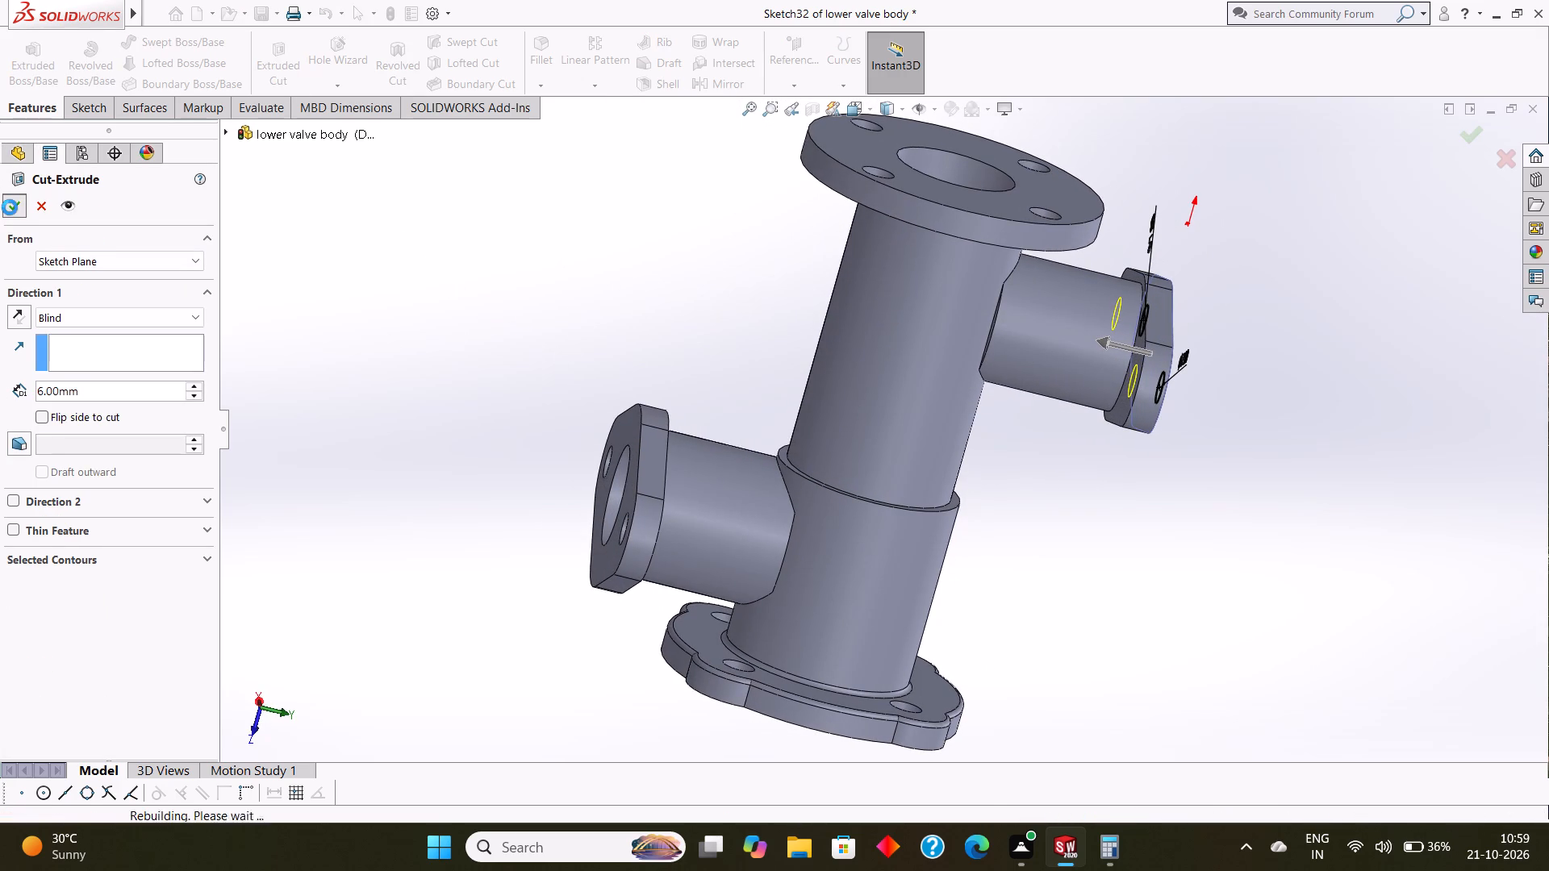
pyautogui.click(417, 257)
# On the upper branch flange's outer face, sketch a circle about 10.5 mm in radius centred between the two bolt holes.
pyautogui.moveTo(439, 258); pyautogui.dragTo(312, 192, button='middle')
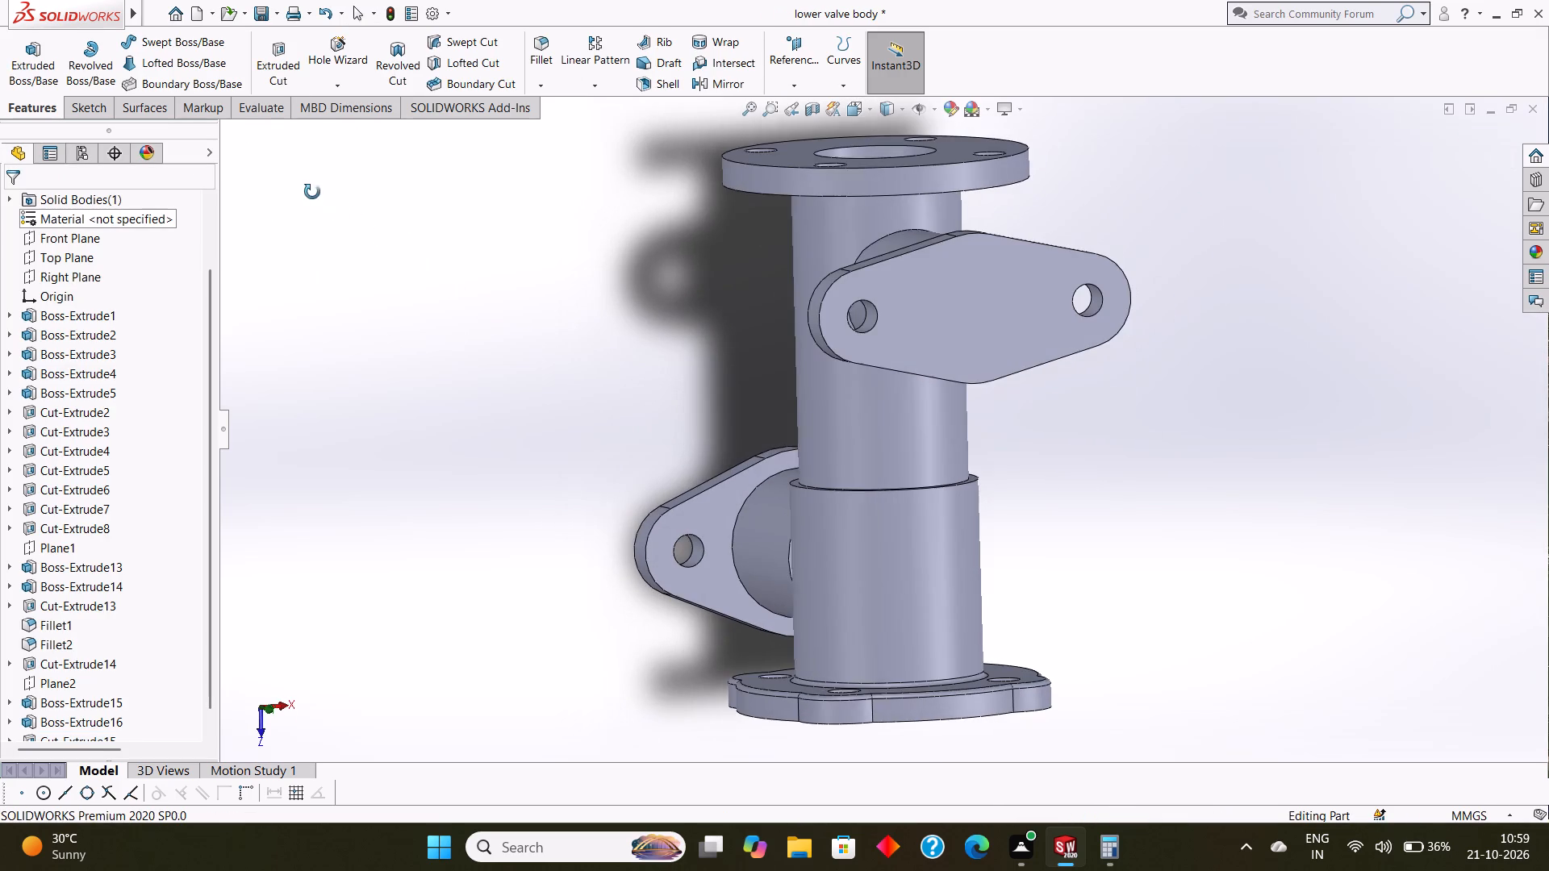
pyautogui.moveTo(312, 192); pyautogui.dragTo(312, 191, button='middle')
pyautogui.click(983, 273)
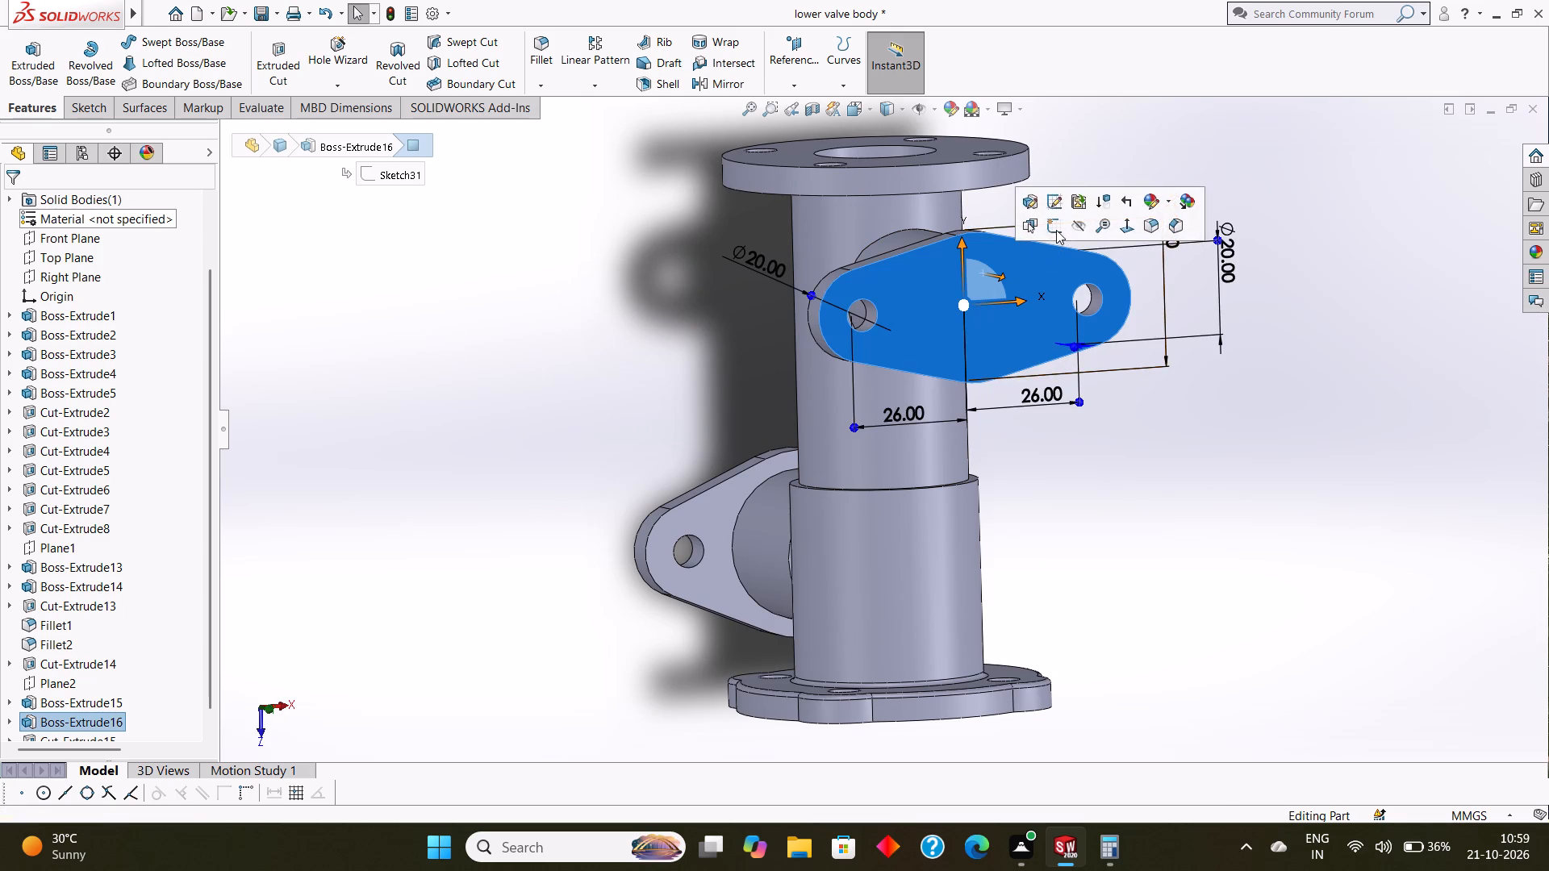
pyautogui.click(1054, 227)
pyautogui.hotkey('ctrl', '8')
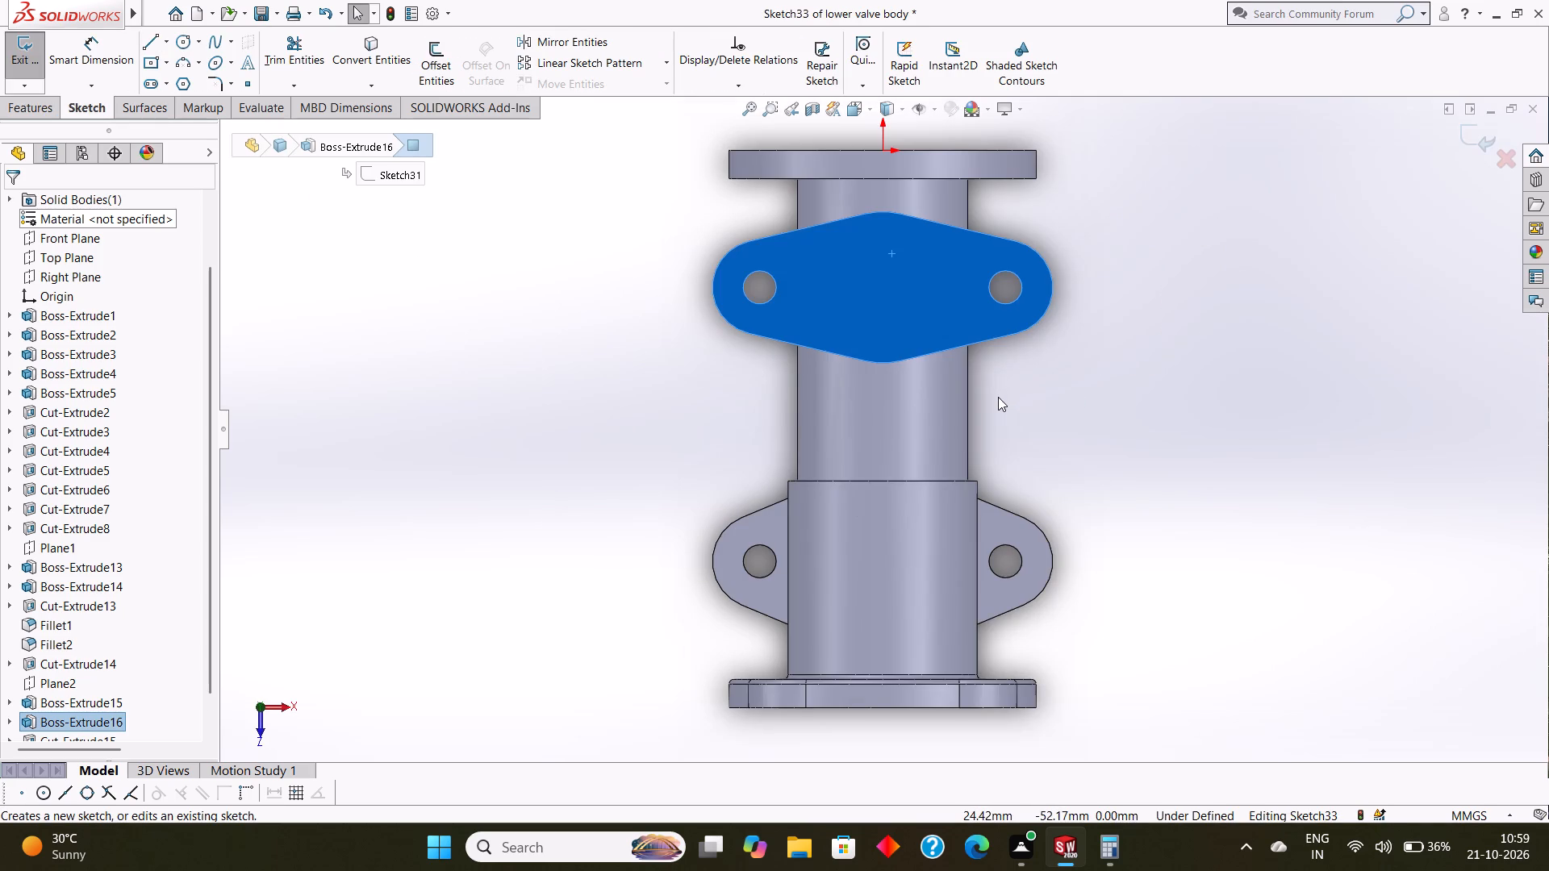
pyautogui.press('Escape')
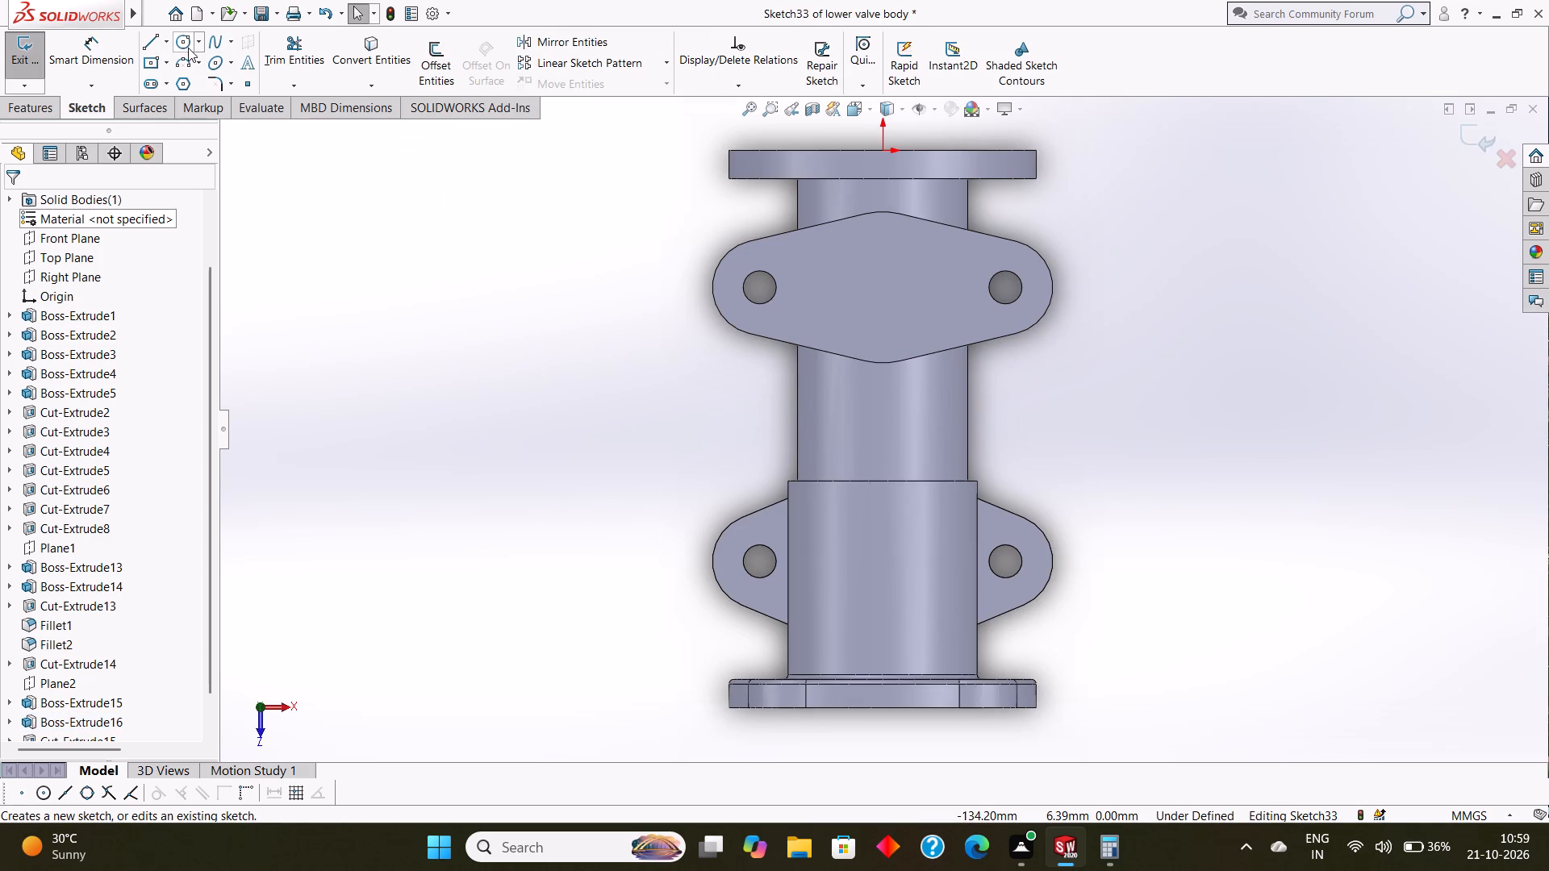
pyautogui.click(186, 45)
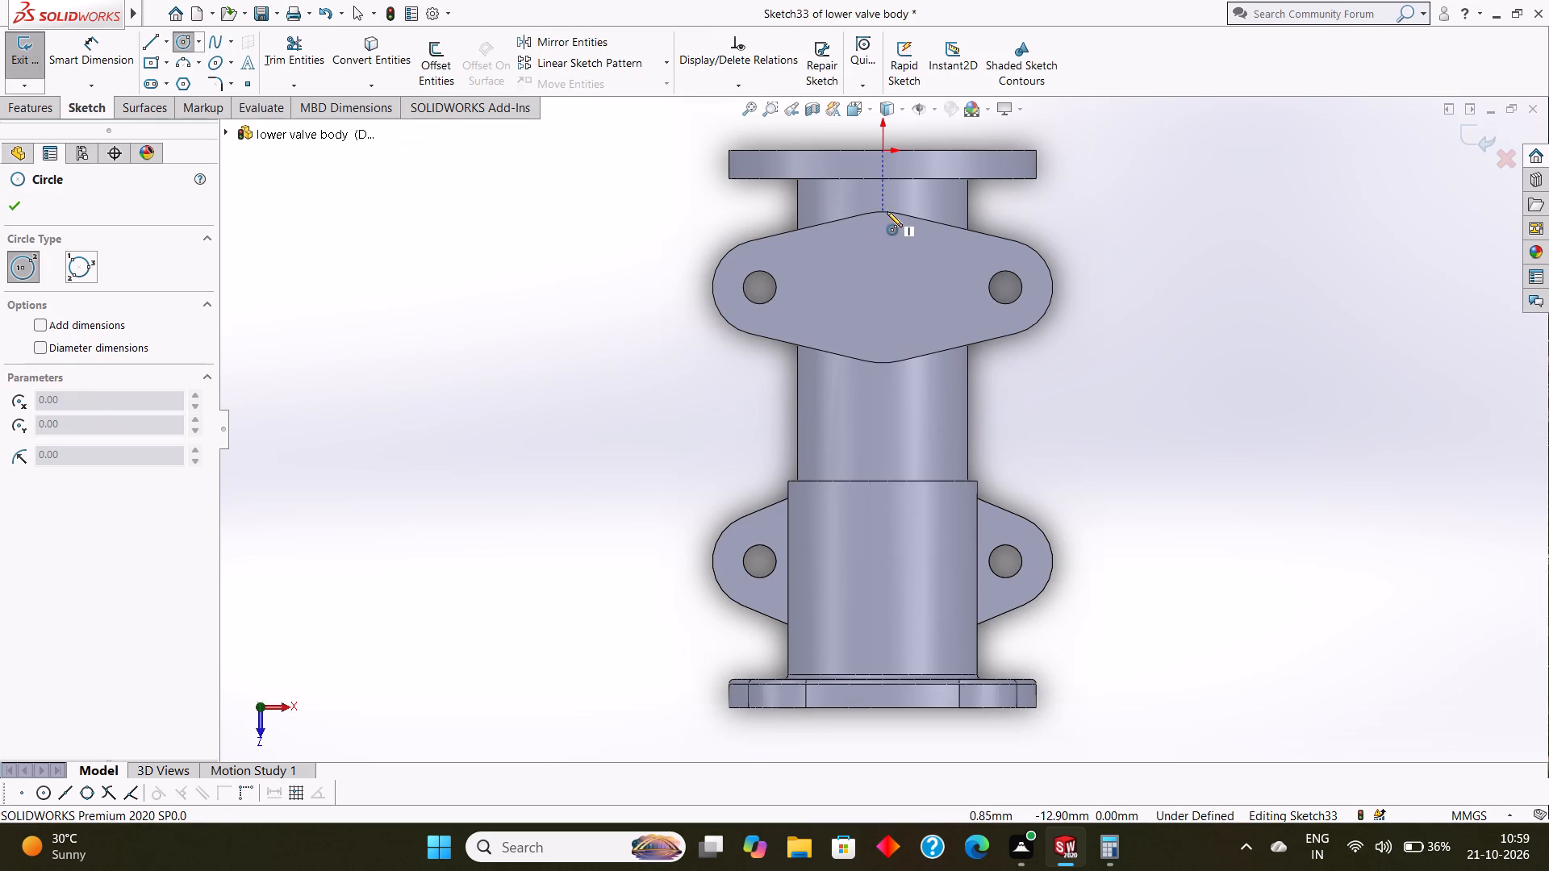
pyautogui.moveTo(880, 287); pyautogui.dragTo(911, 328)
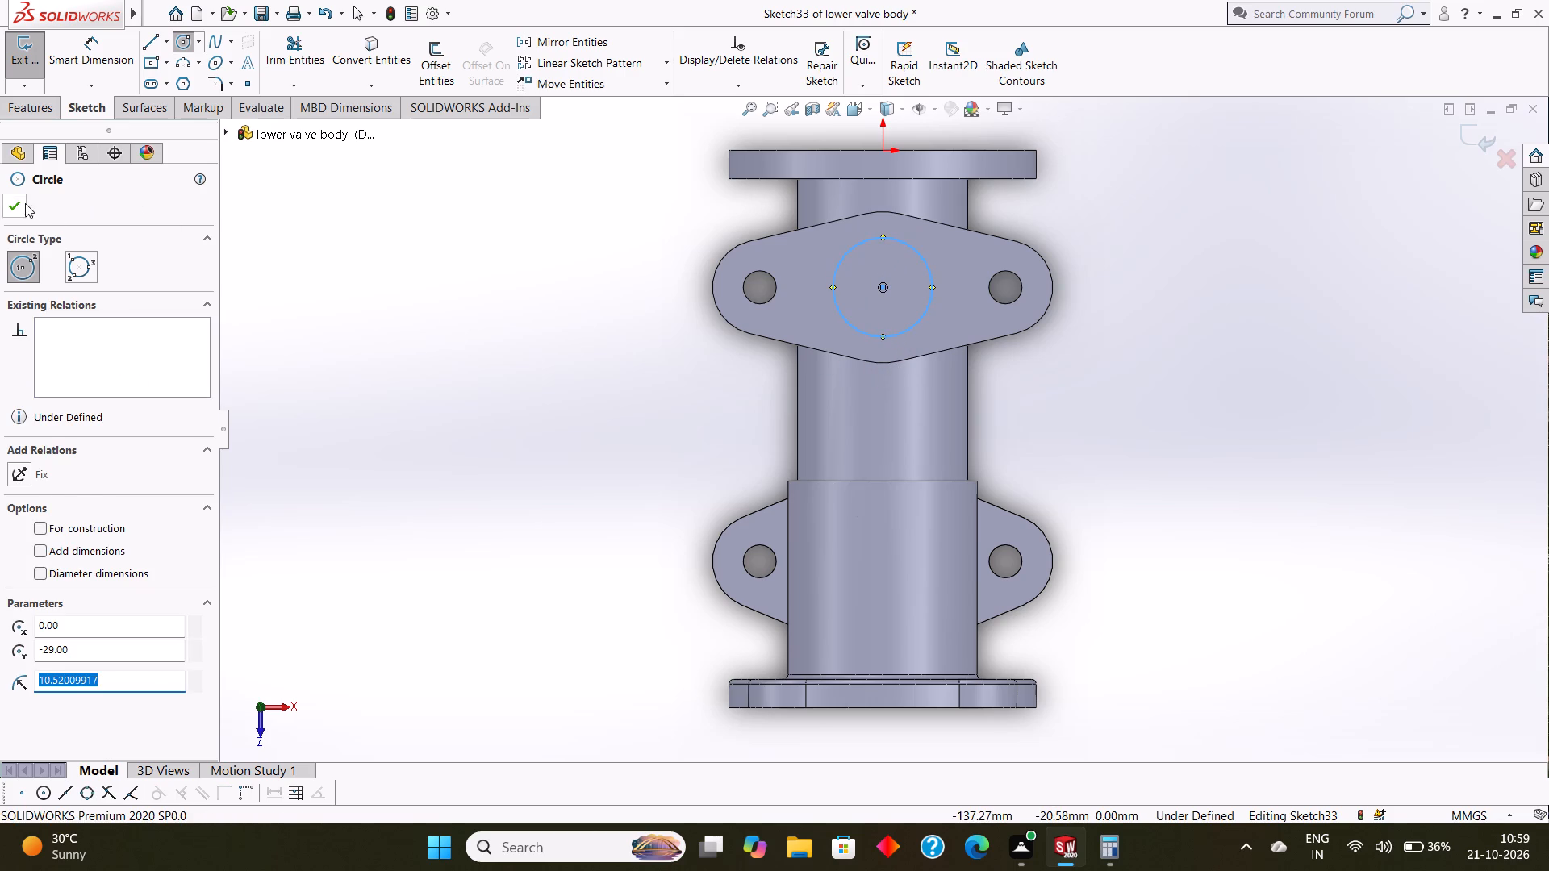
pyautogui.click(25, 203)
# Dimension the central circle's diameter as 22 mm.
pyautogui.click(84, 60)
pyautogui.click(871, 239)
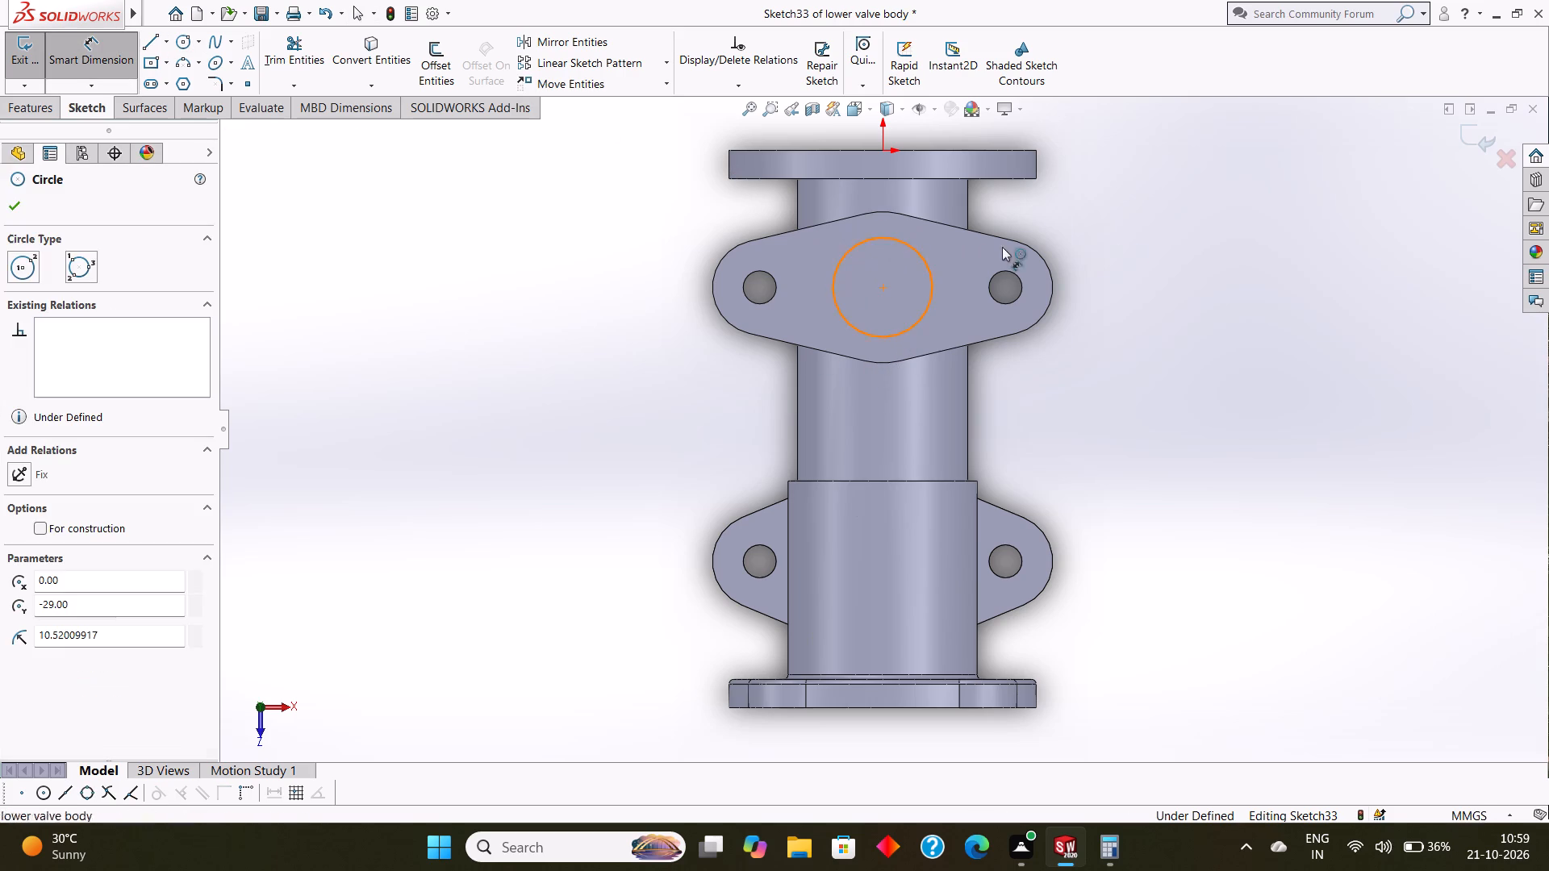
pyautogui.click(1182, 247)
pyautogui.press('2')
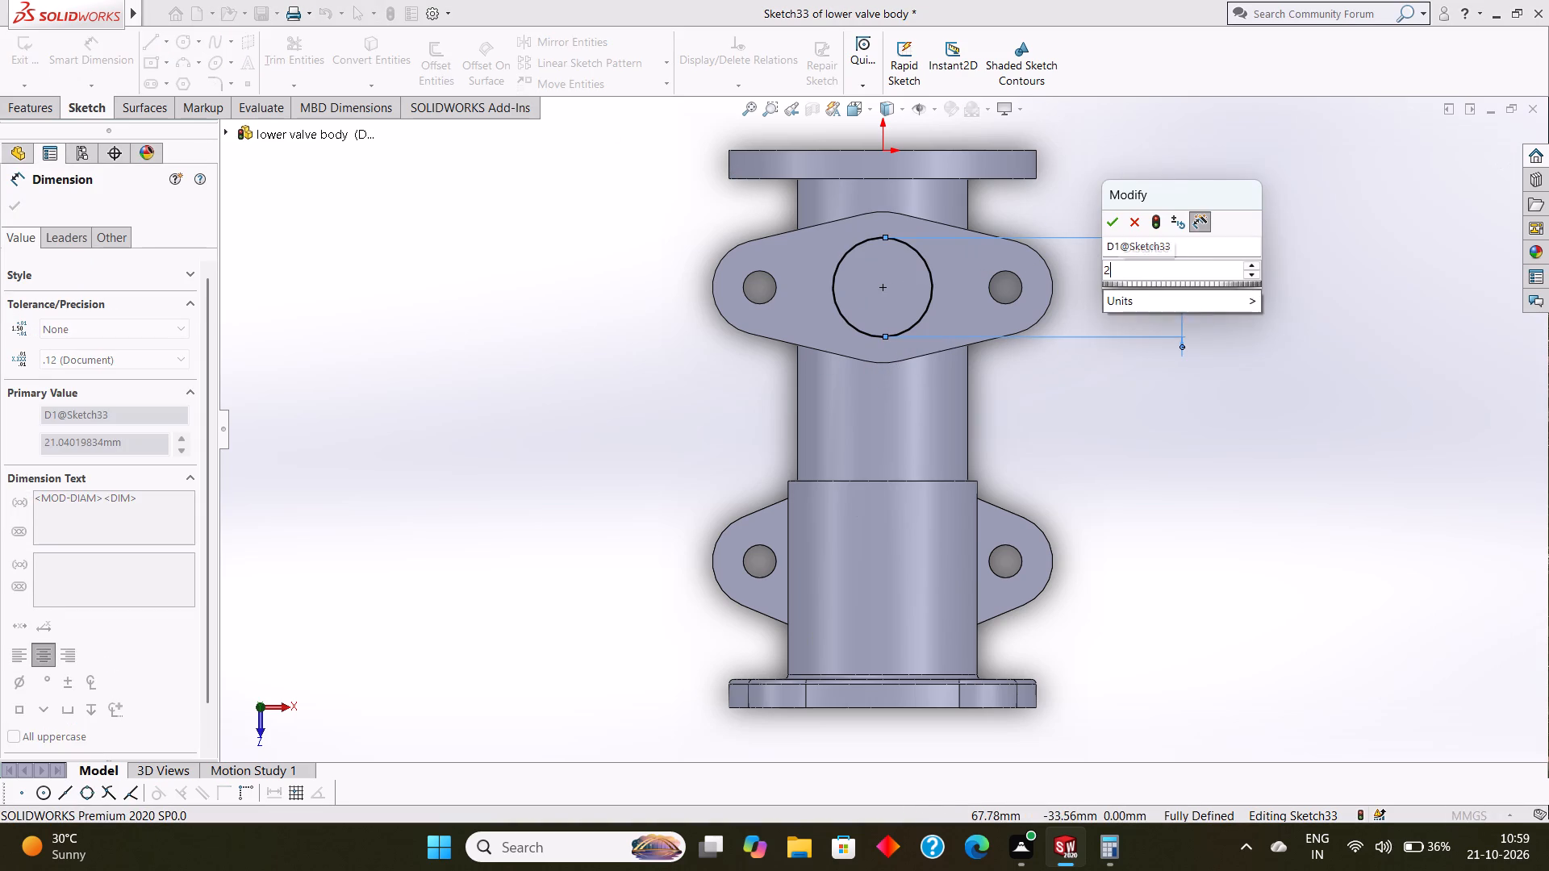
pyautogui.press('2')
pyautogui.press('Return')
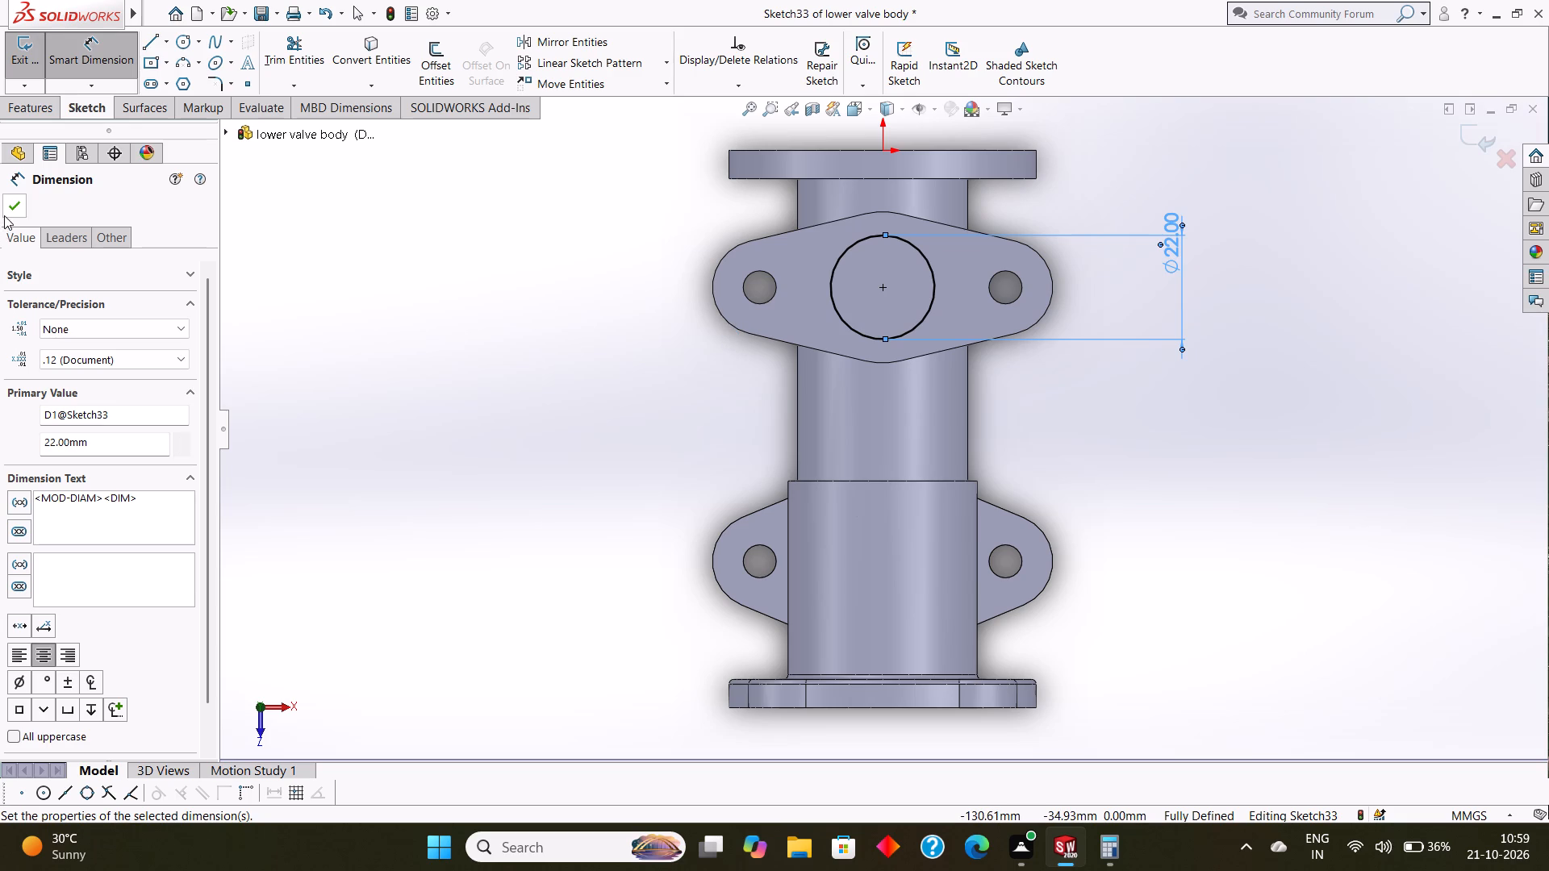
pyautogui.click(4, 215)
# Cut the 22 mm circle 45 mm deep from the flange face through the side branch into the main bore.
pyautogui.click(40, 115)
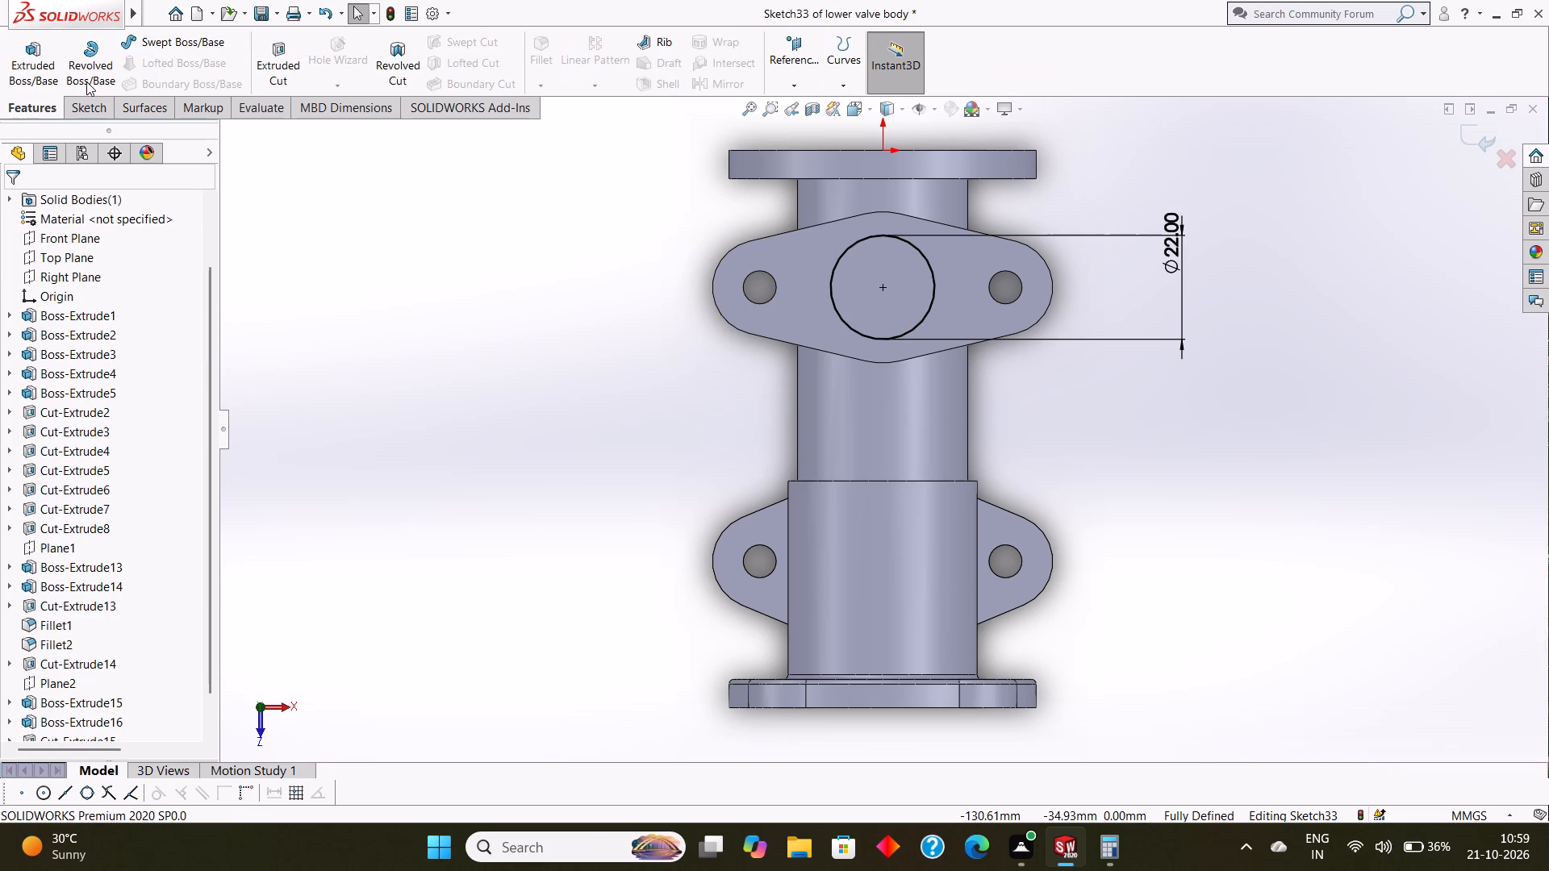
pyautogui.click(278, 76)
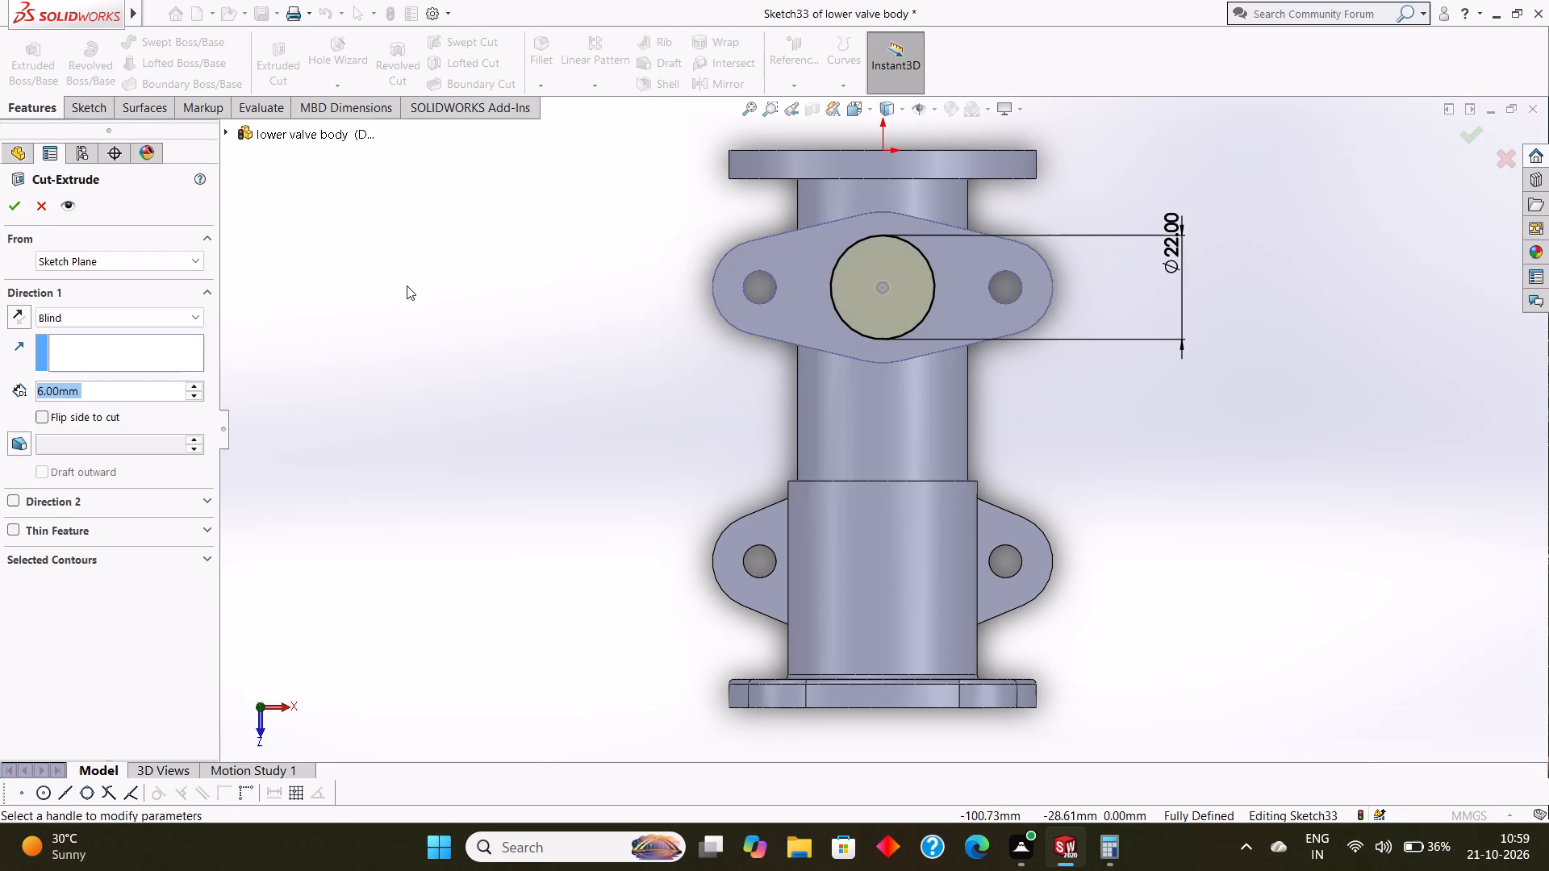
pyautogui.moveTo(408, 285); pyautogui.dragTo(507, 433, button='middle')
pyautogui.moveTo(506, 315); pyautogui.dragTo(507, 325, button='middle')
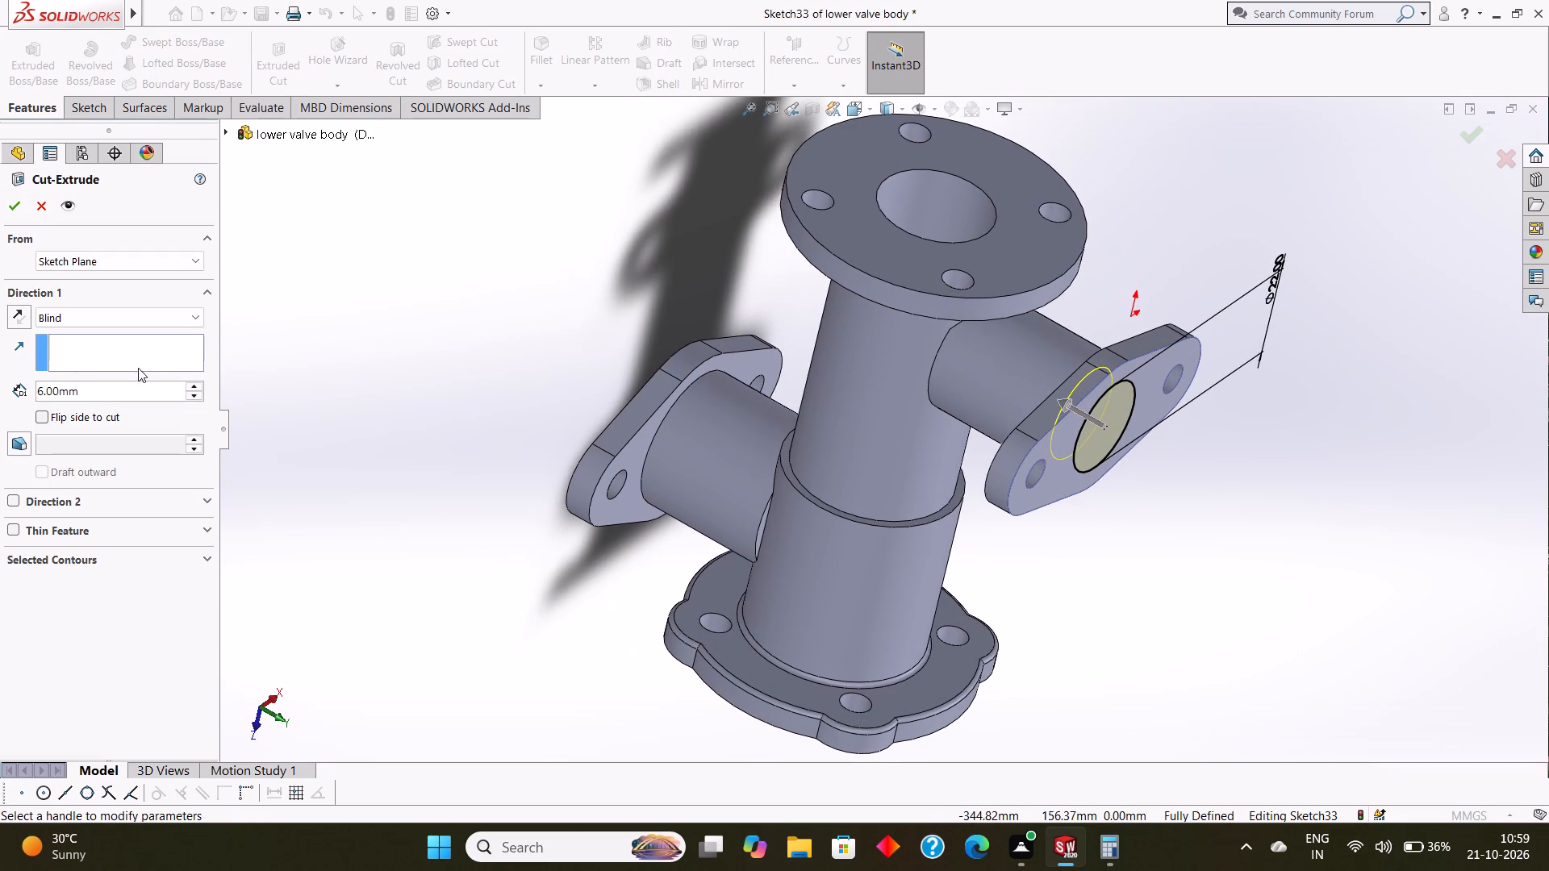
pyautogui.click(102, 390)
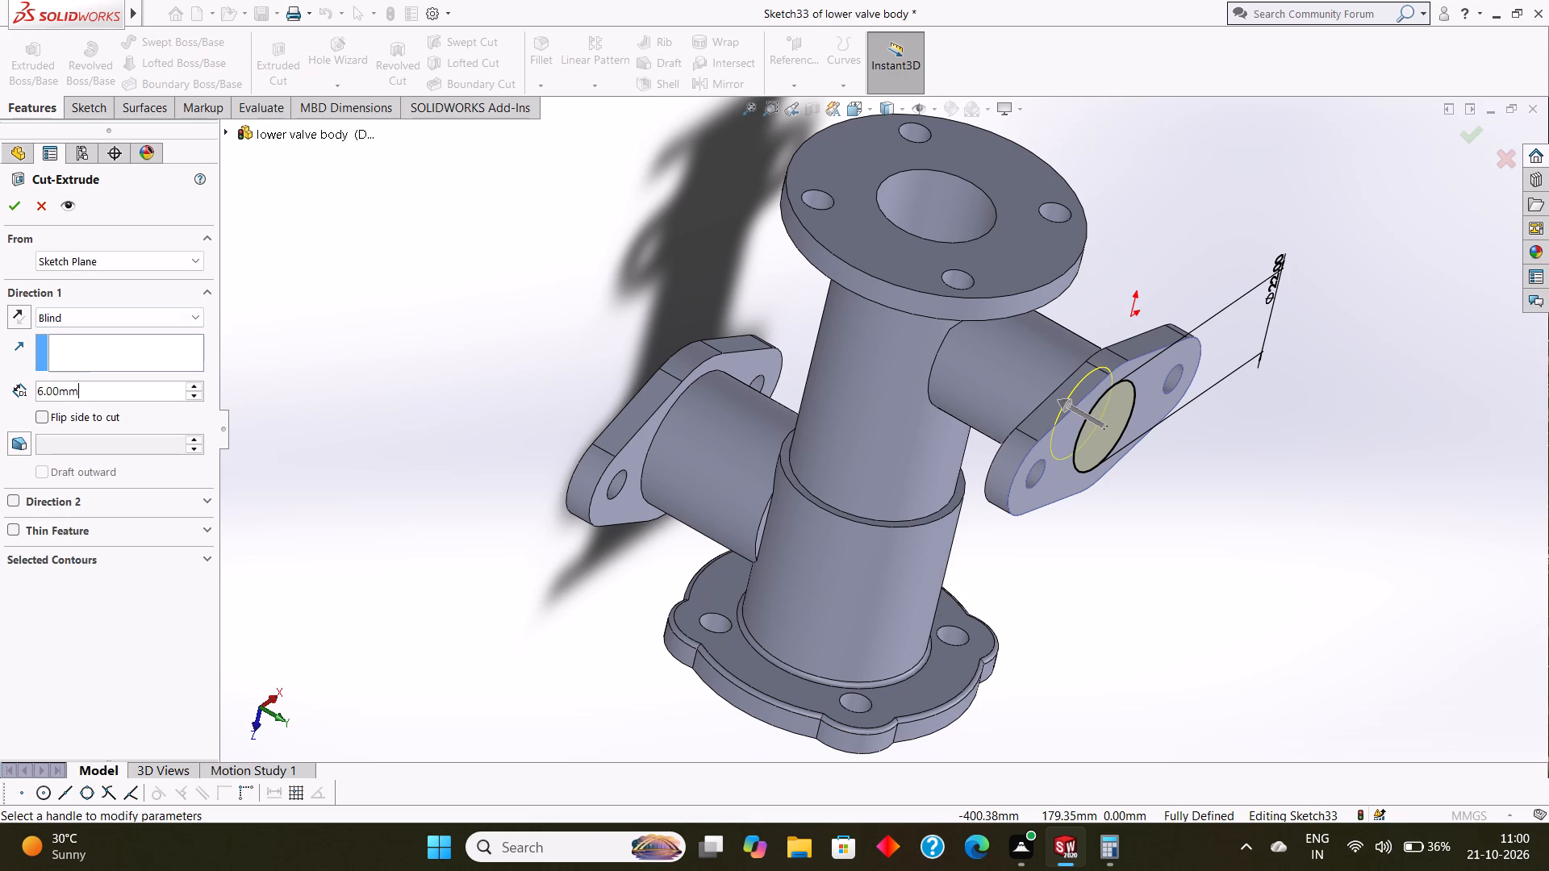
pyautogui.moveTo(119, 388); pyautogui.dragTo(29, 379)
pyautogui.write('45')
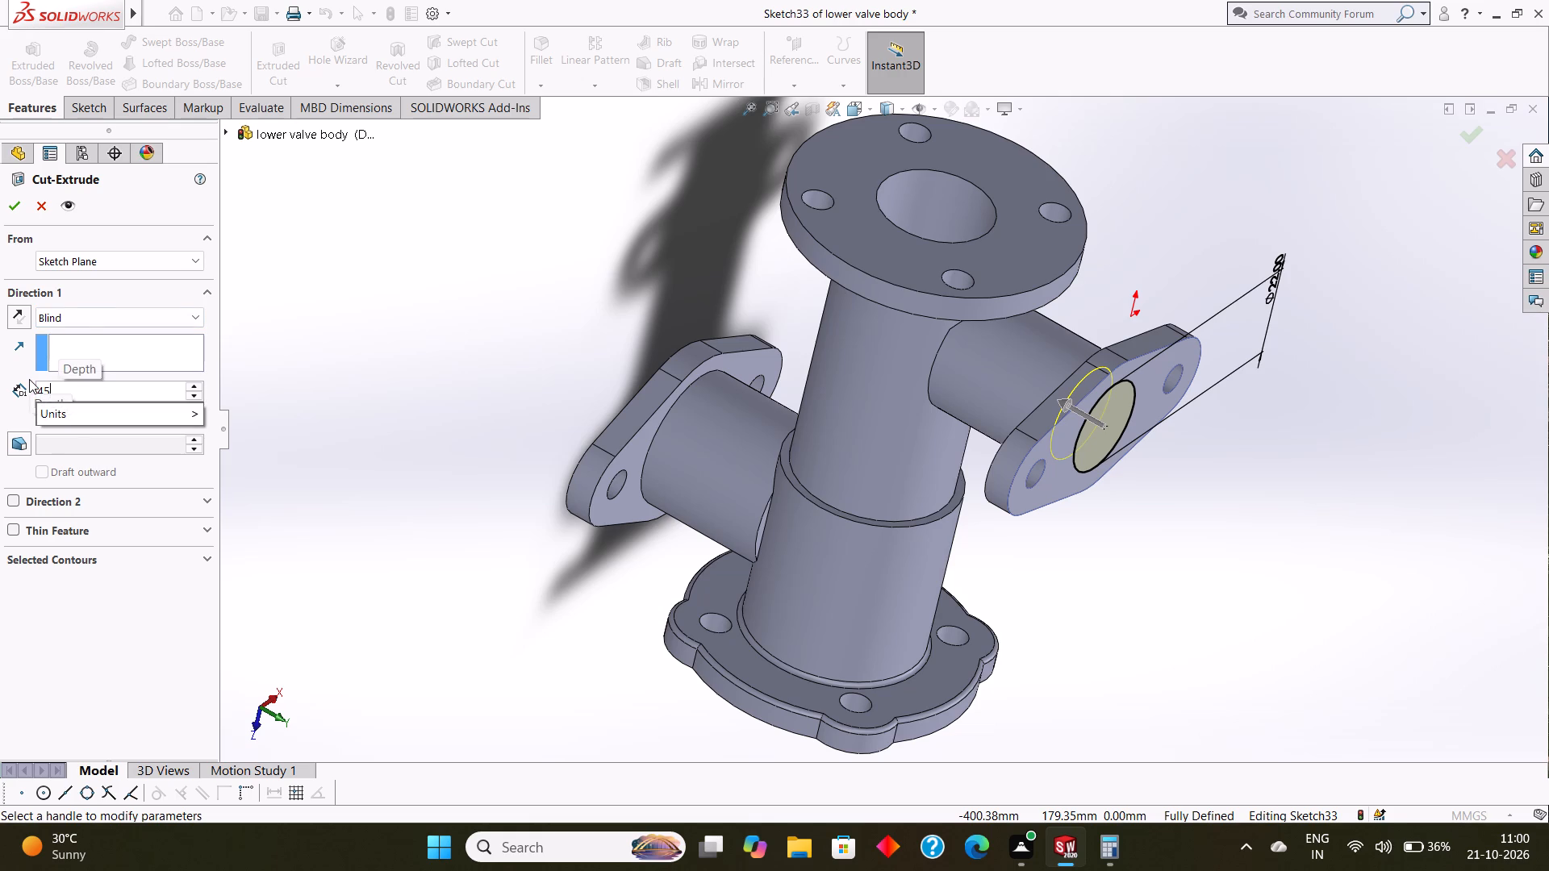
pyautogui.press('Return')
pyautogui.moveTo(436, 314); pyautogui.dragTo(449, 475, button='middle')
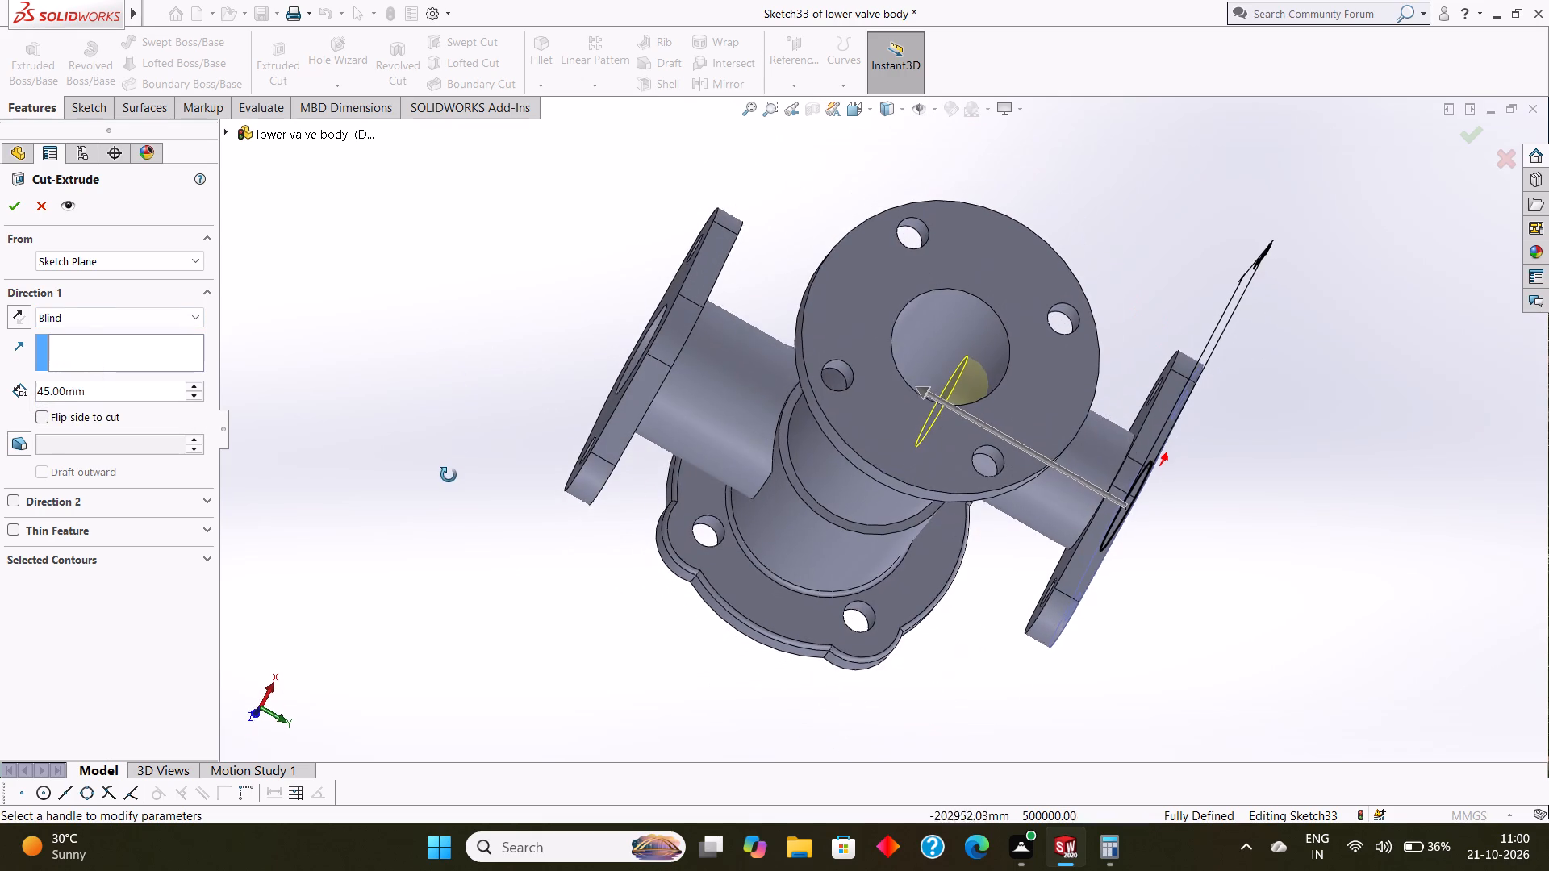
pyautogui.moveTo(449, 475); pyautogui.dragTo(448, 476, button='middle')
pyautogui.click(13, 210)
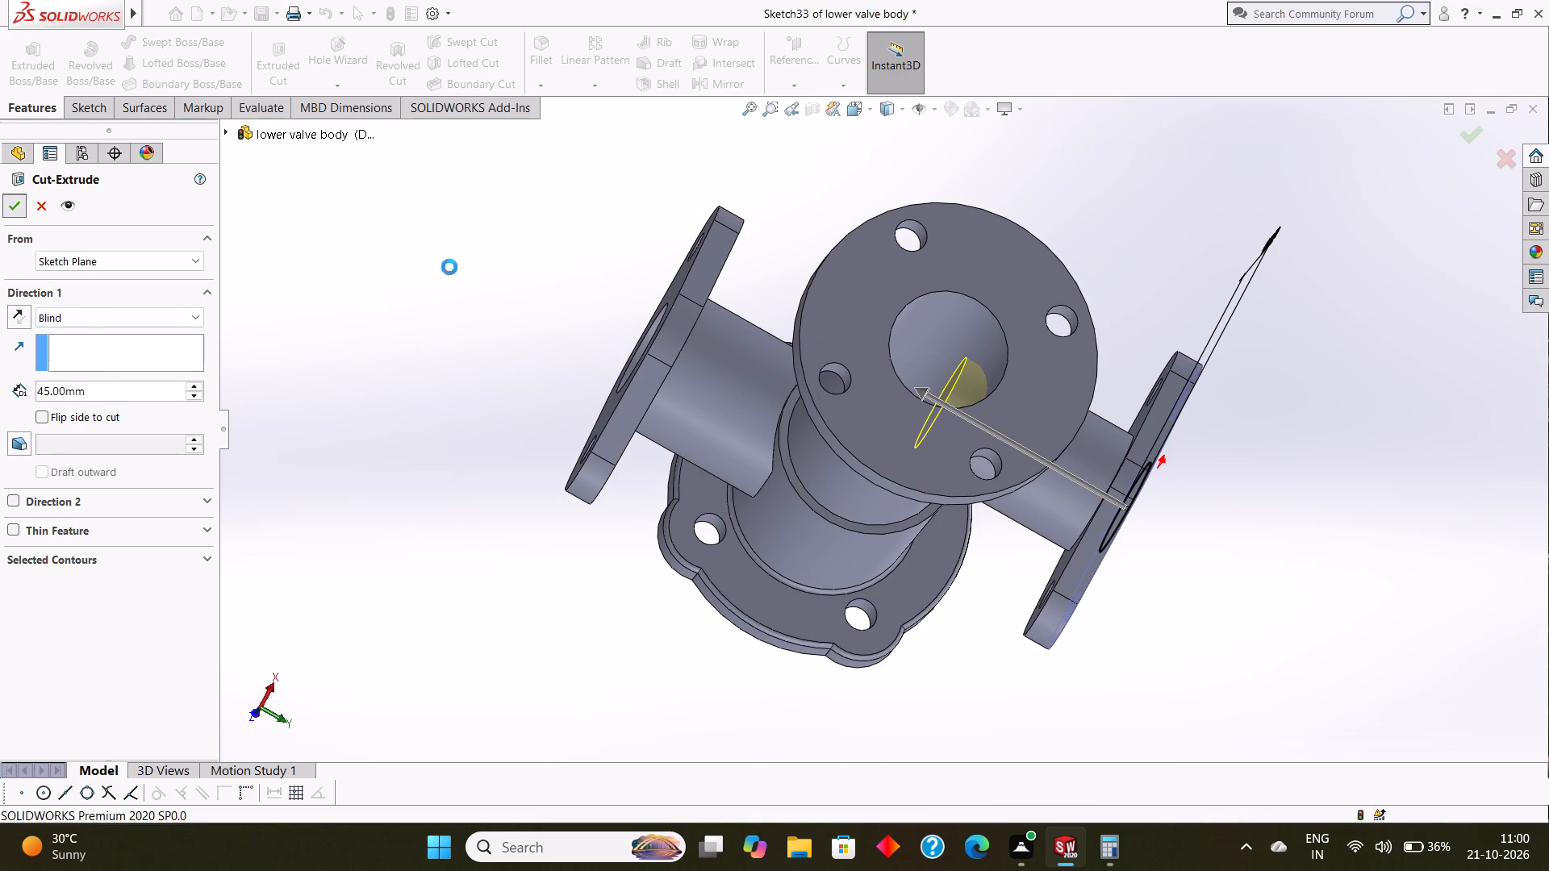
pyautogui.click(570, 285)
# Examine the valve body from all around, including a straight side view, checking both side branches, the end flanges and the bores.
pyautogui.scroll(1, 605, 310)
pyautogui.moveTo(812, 294); pyautogui.dragTo(831, 402, button='middle')
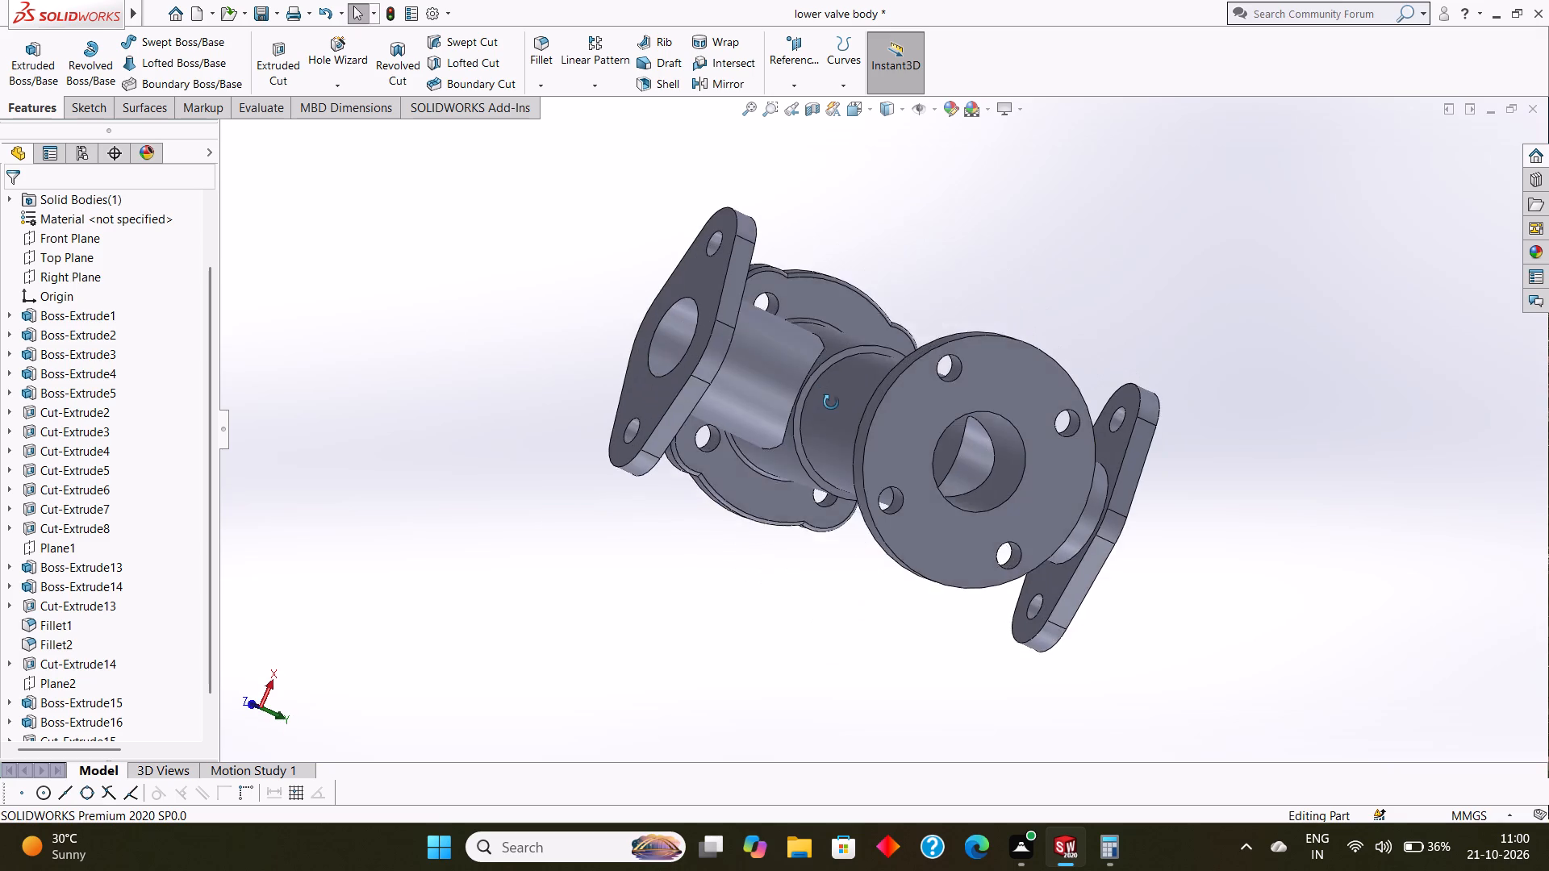
pyautogui.moveTo(831, 402); pyautogui.dragTo(757, 285, button='middle')
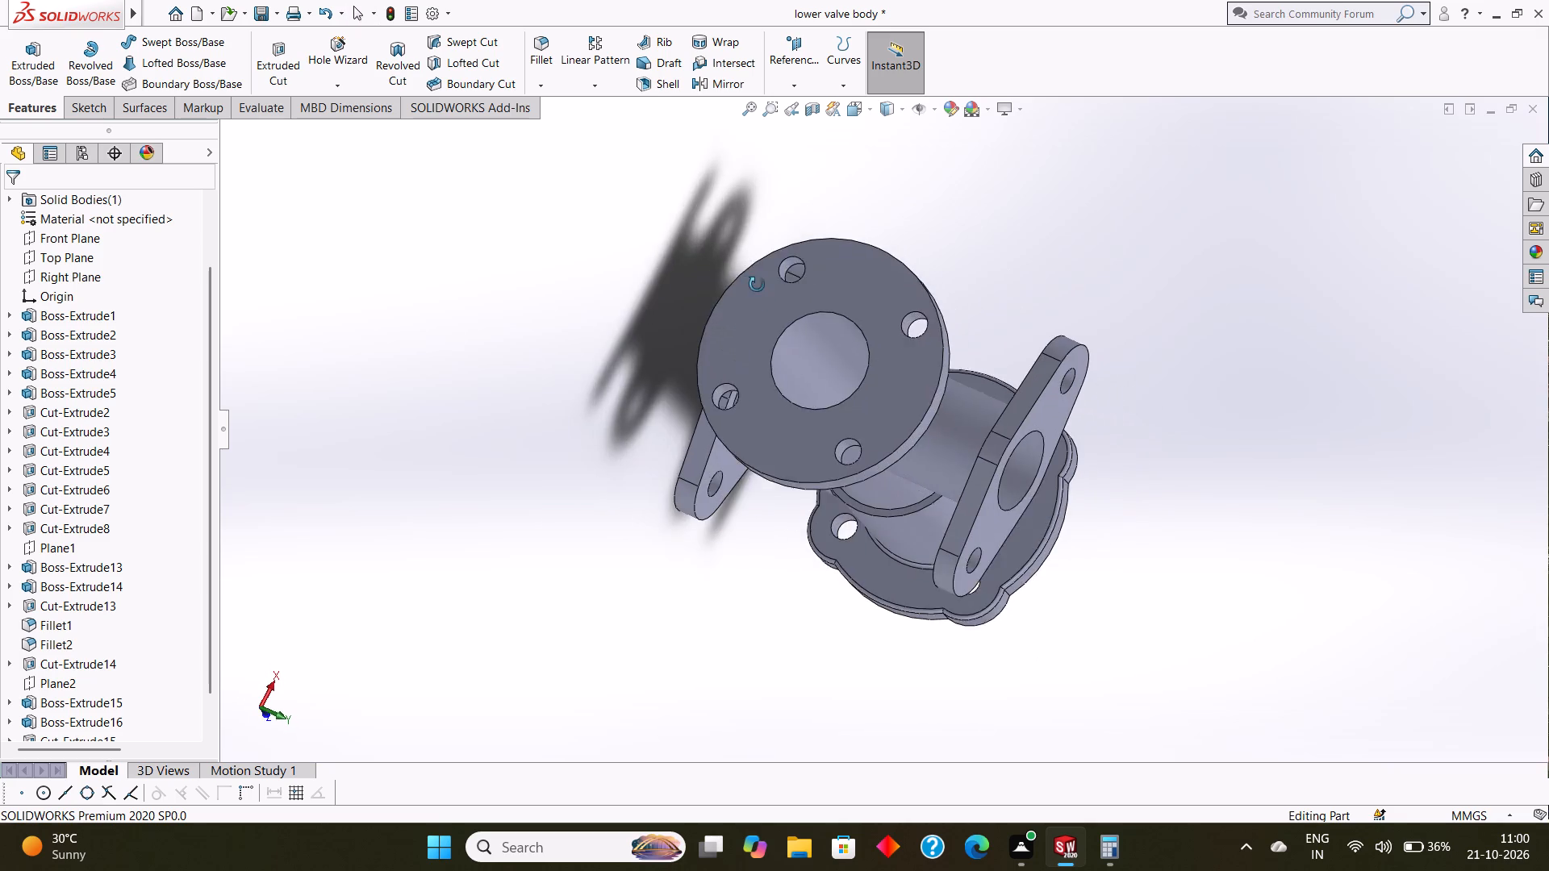
pyautogui.moveTo(757, 285); pyautogui.dragTo(754, 275, button='middle')
pyautogui.moveTo(796, 377); pyautogui.dragTo(807, 287, button='middle')
pyautogui.moveTo(853, 352); pyautogui.dragTo(879, 281, button='middle')
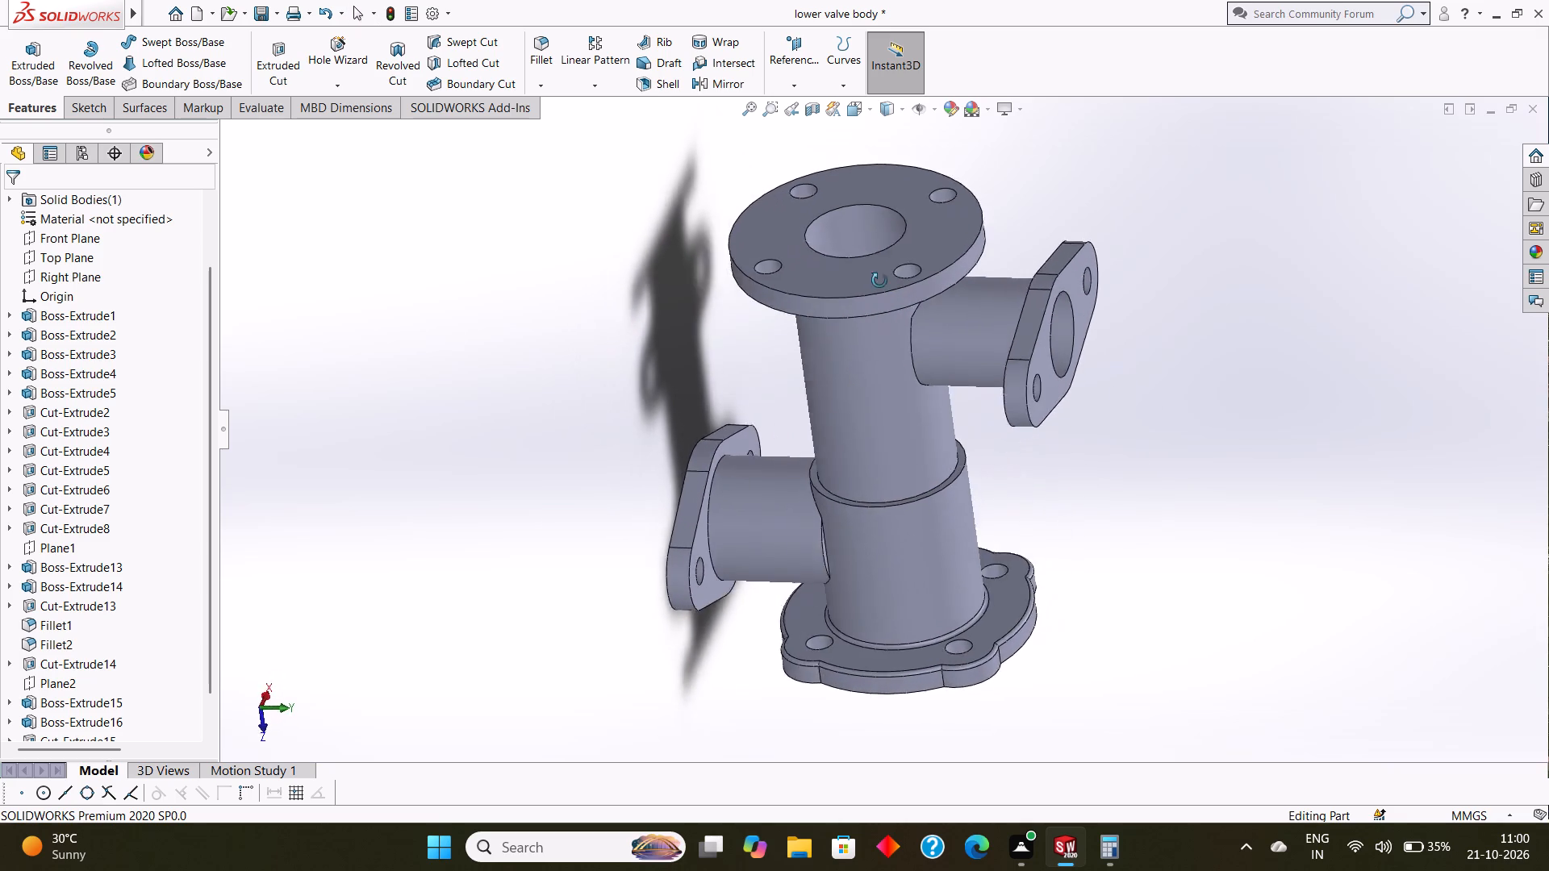
pyautogui.moveTo(879, 281); pyautogui.dragTo(928, 231, button='middle')
pyautogui.moveTo(931, 392); pyautogui.dragTo(948, 366, button='middle')
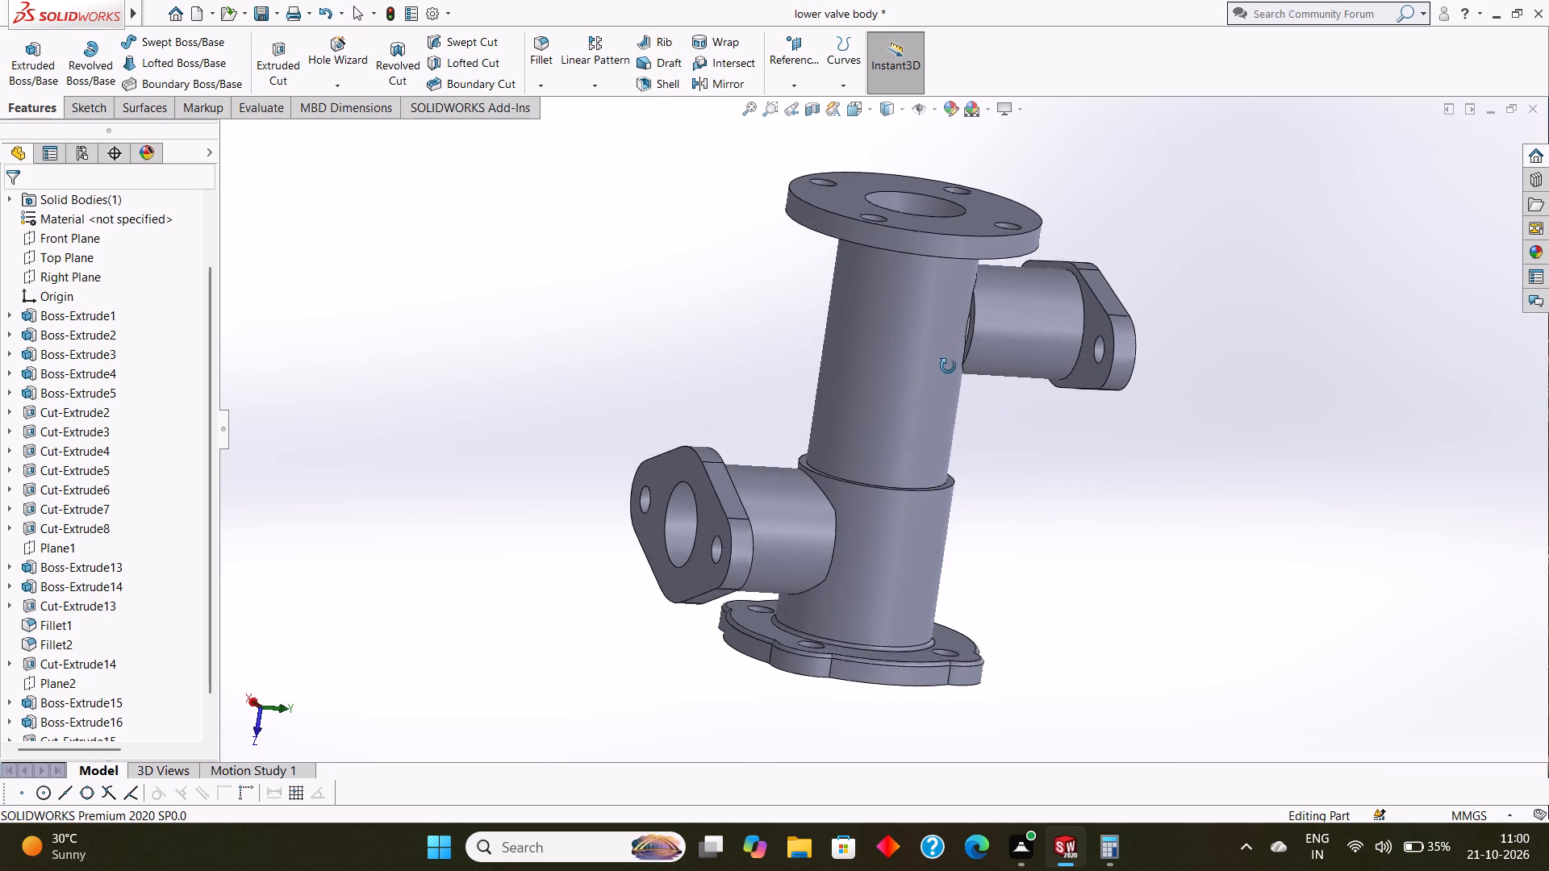
pyautogui.moveTo(948, 366); pyautogui.dragTo(942, 356, button='middle')
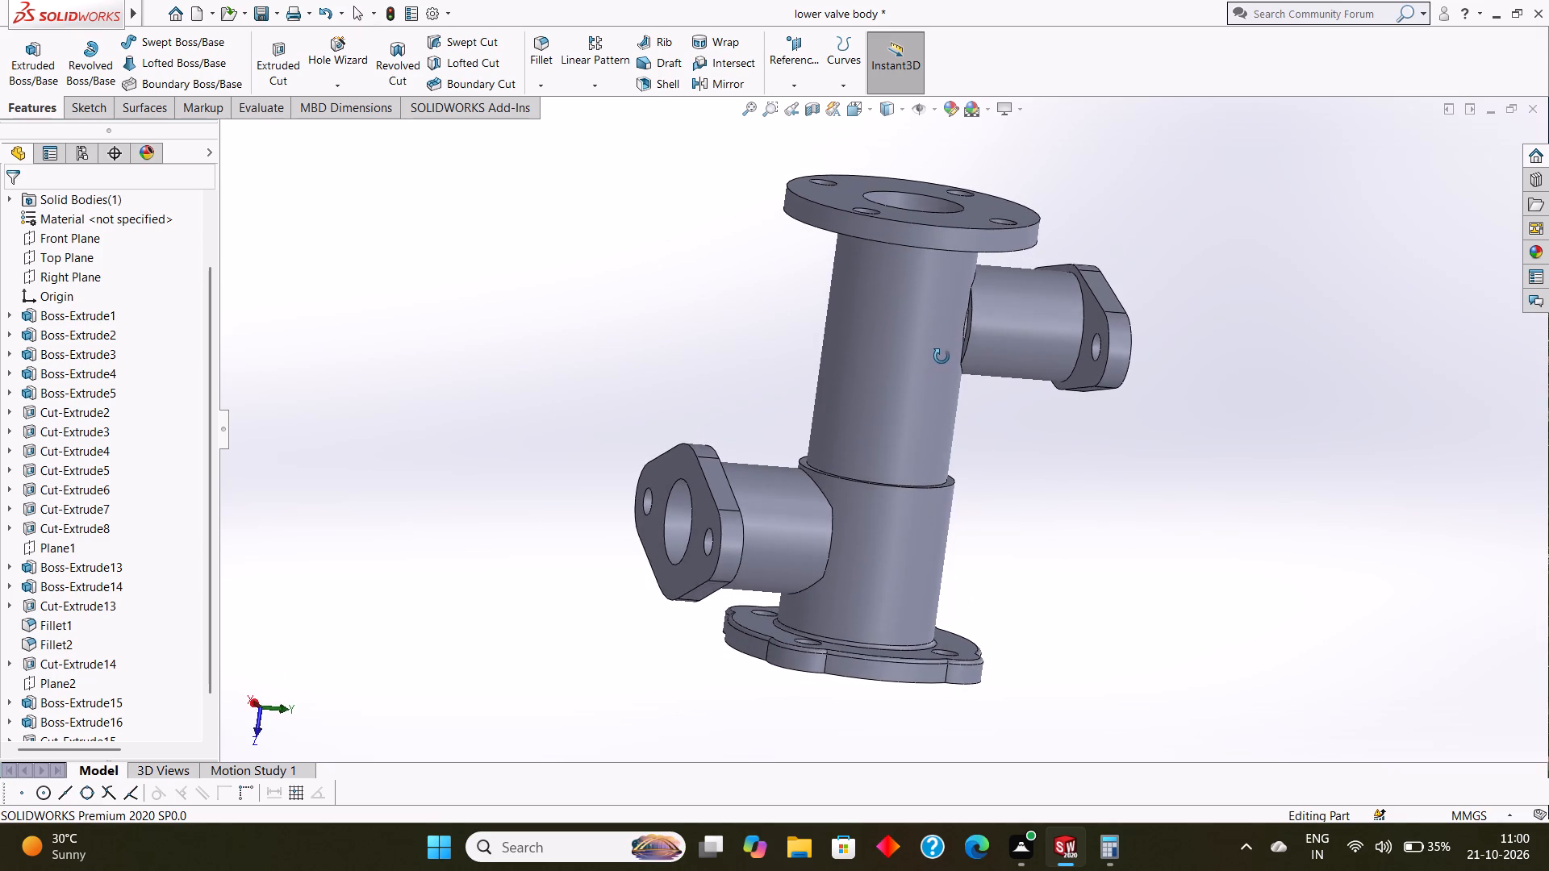
pyautogui.moveTo(942, 356); pyautogui.dragTo(909, 302, button='middle')
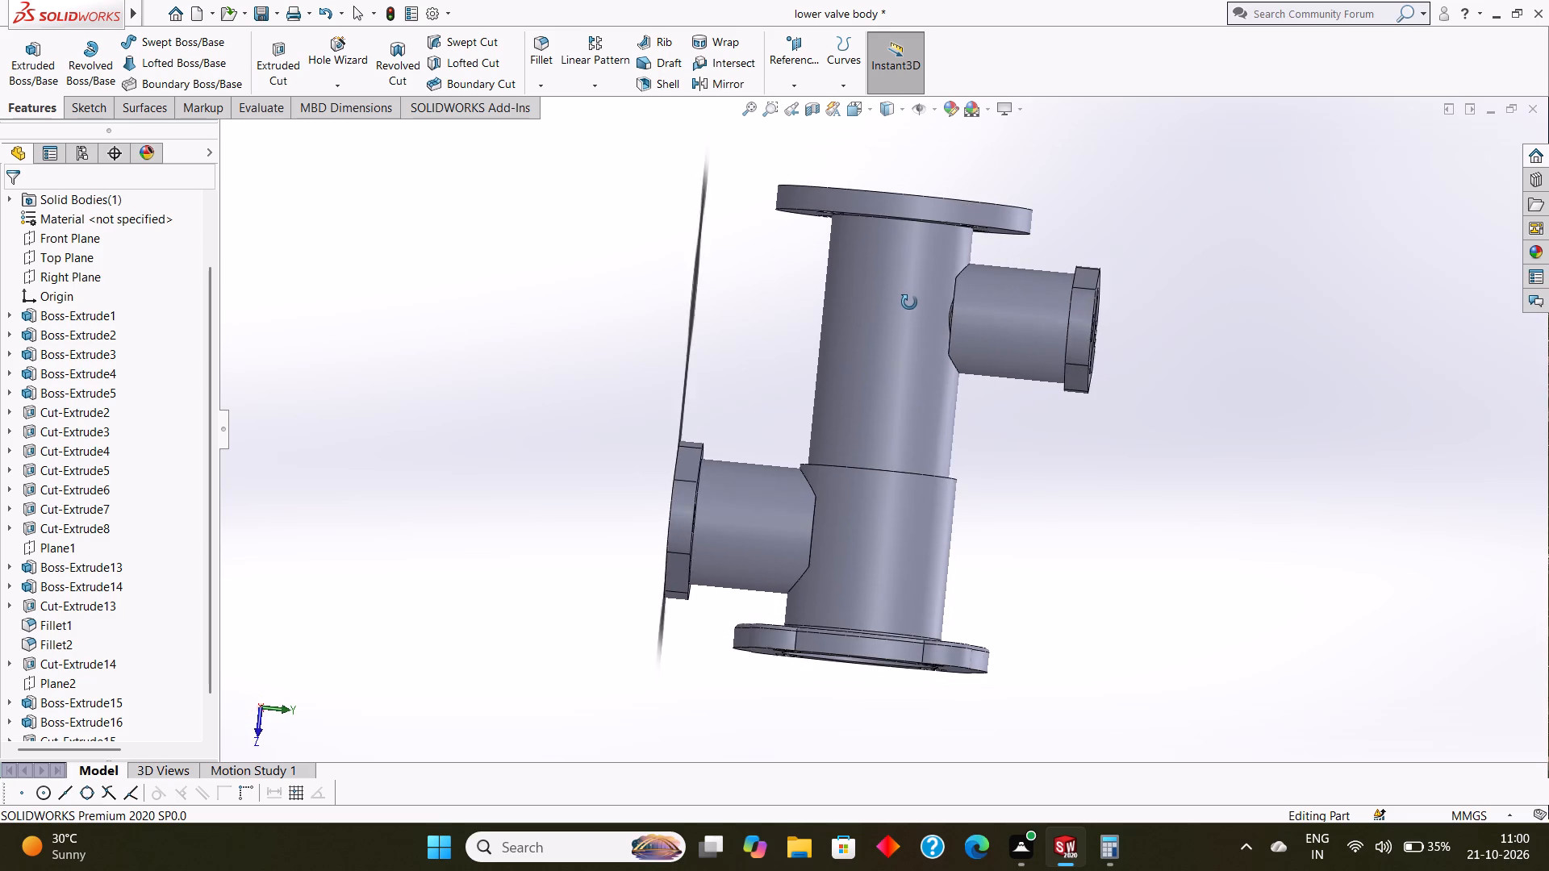
pyautogui.moveTo(909, 302); pyautogui.dragTo(911, 252, button='middle')
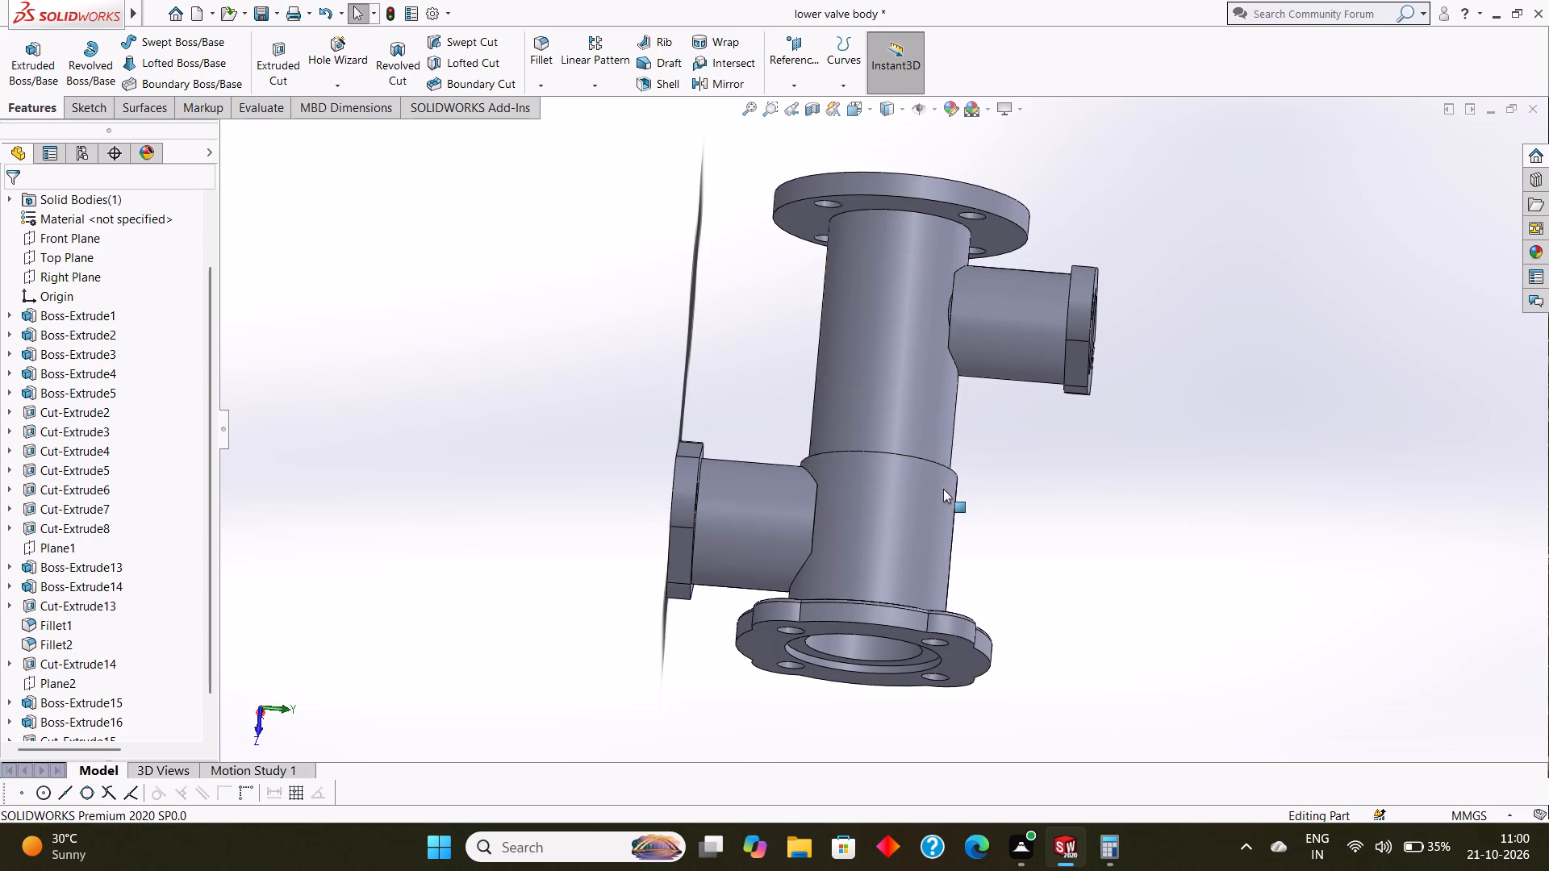
pyautogui.moveTo(943, 480); pyautogui.dragTo(993, 246, button='middle')
pyautogui.moveTo(1031, 481); pyautogui.dragTo(1021, 147, button='middle')
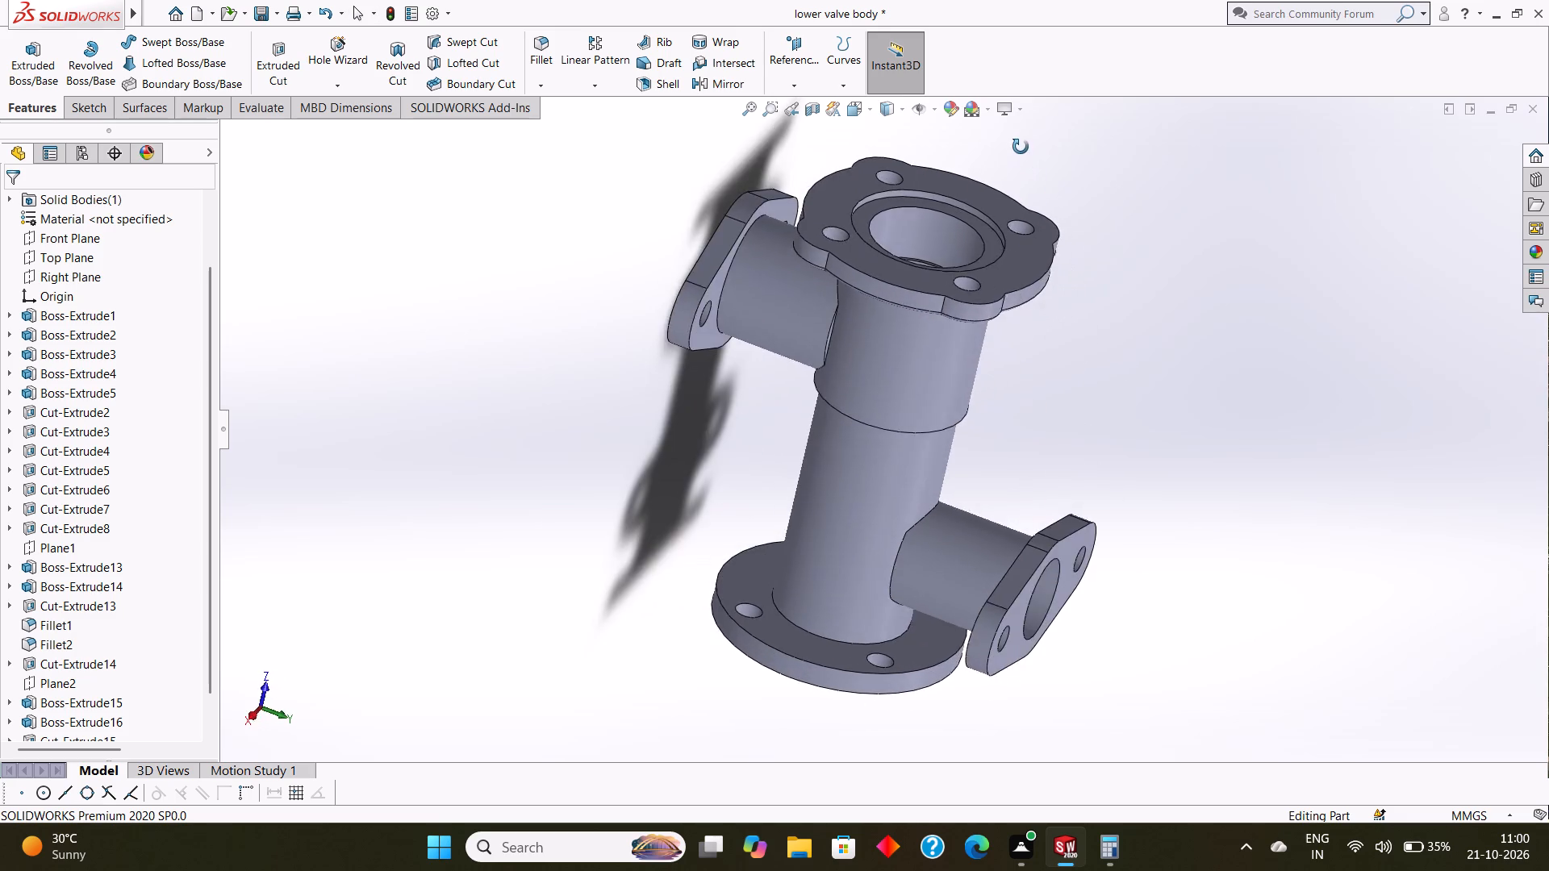
pyautogui.moveTo(1021, 147); pyautogui.dragTo(1044, 121, button='middle')
pyautogui.scroll(1, 1071, 139)
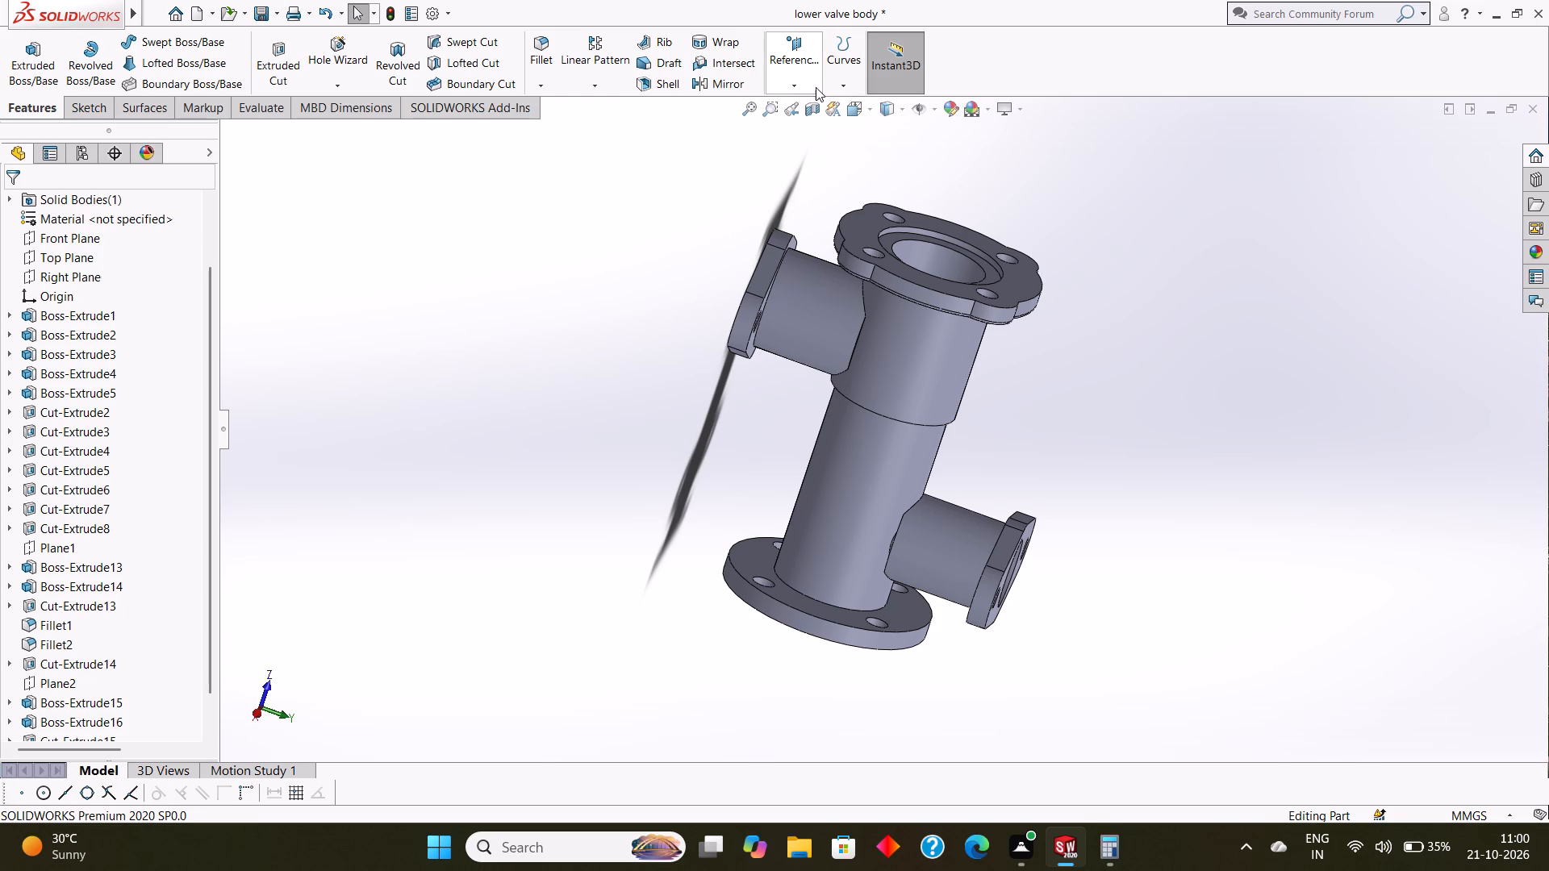
pyautogui.click(871, 109)
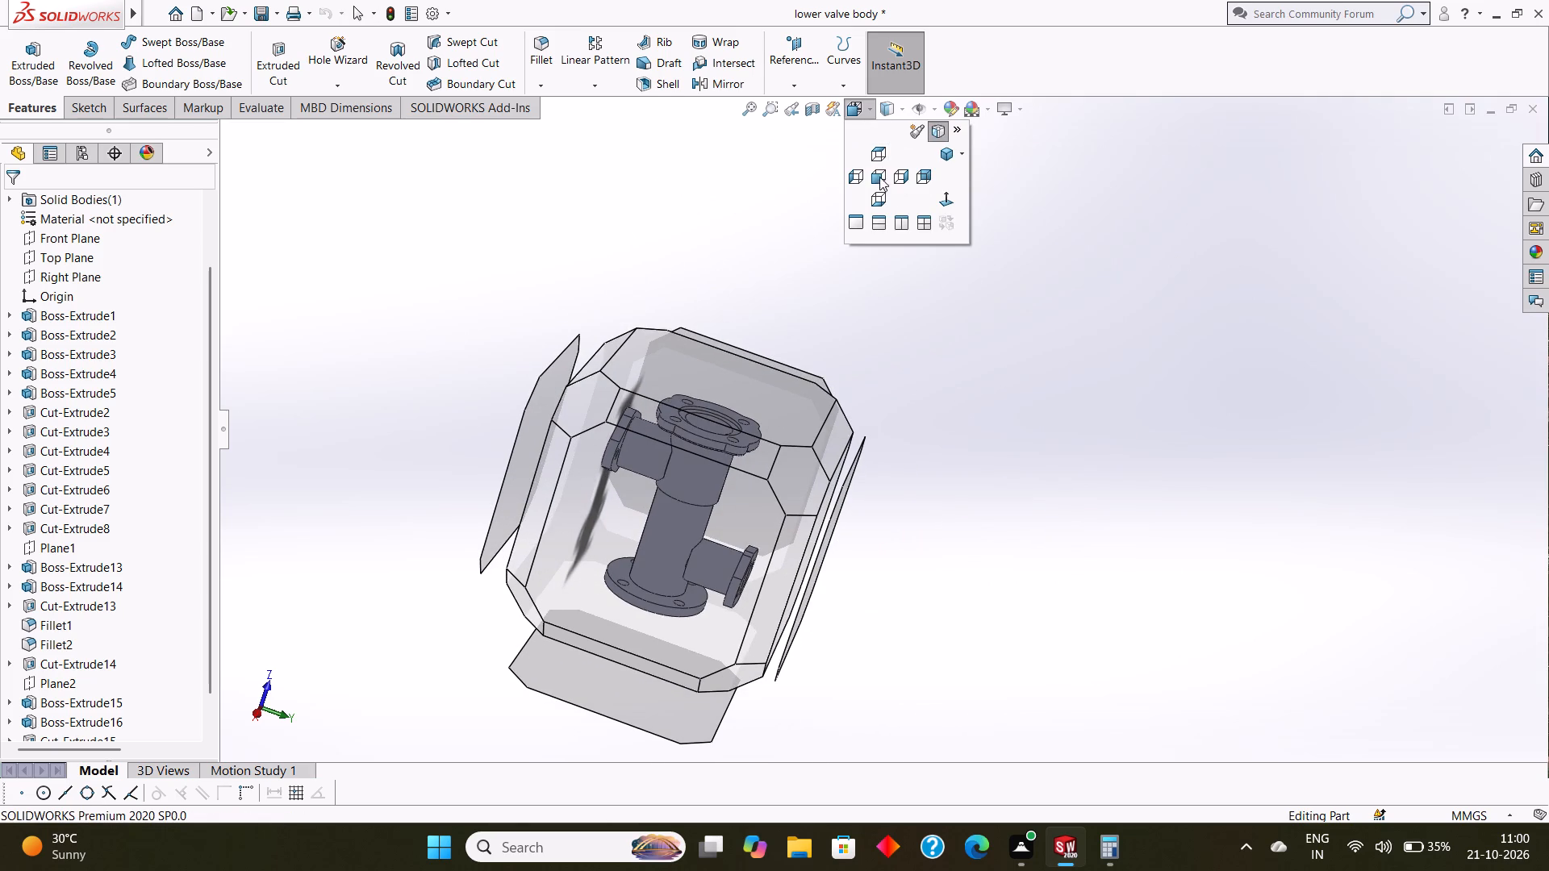
pyautogui.click(941, 201)
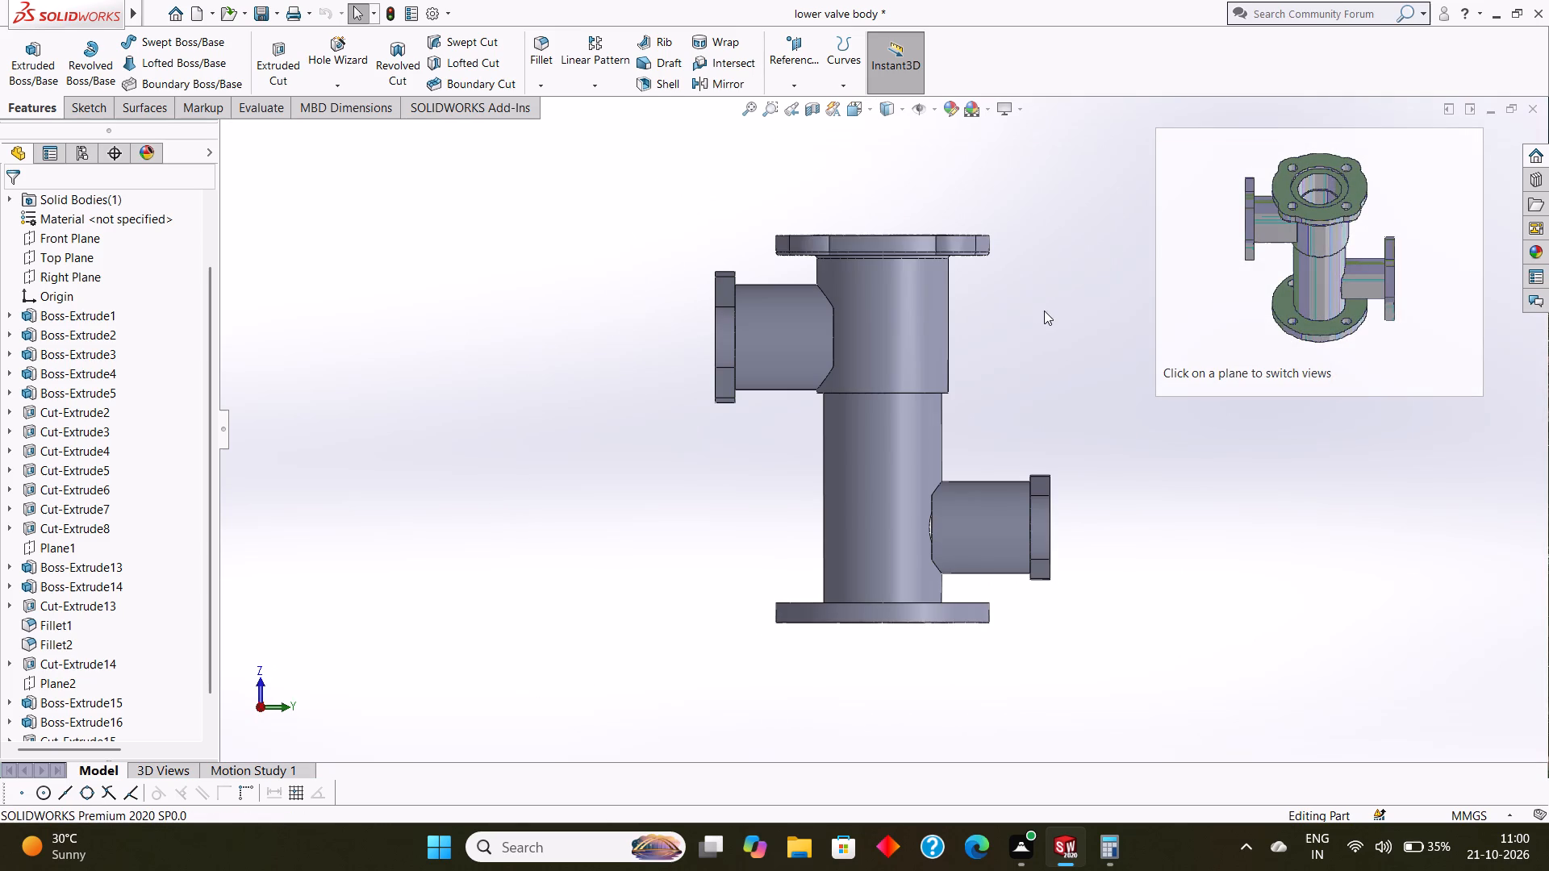
pyautogui.click(1044, 310)
pyautogui.moveTo(1047, 313); pyautogui.dragTo(1046, 342, button='middle')
pyautogui.moveTo(1046, 336); pyautogui.dragTo(1041, 329, button='middle')
pyautogui.click(1045, 334)
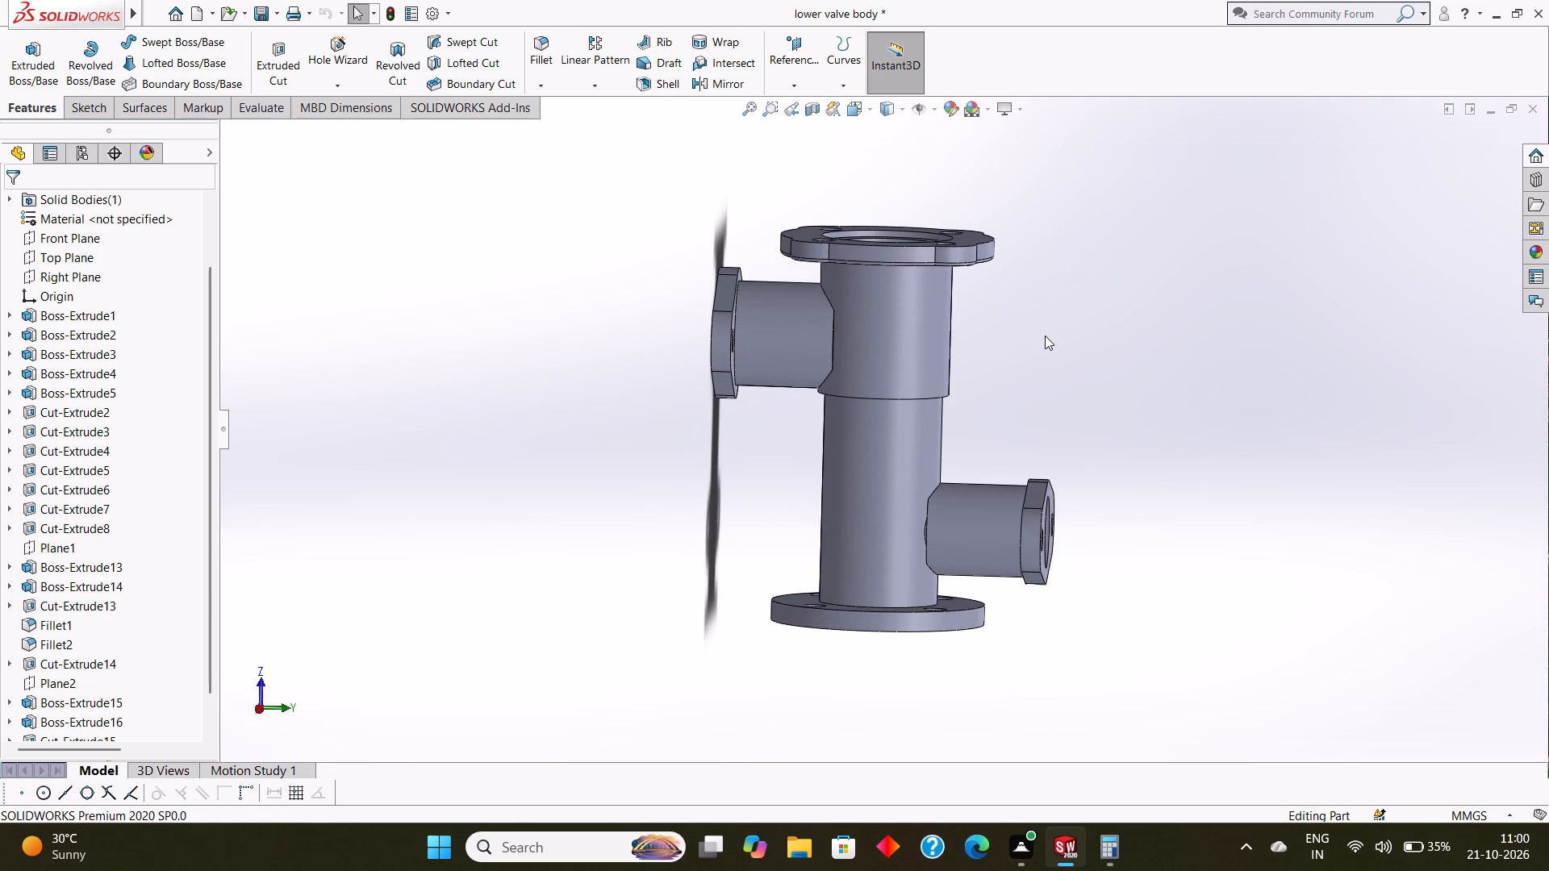
pyautogui.moveTo(1042, 335); pyautogui.dragTo(1038, 316, button='middle')
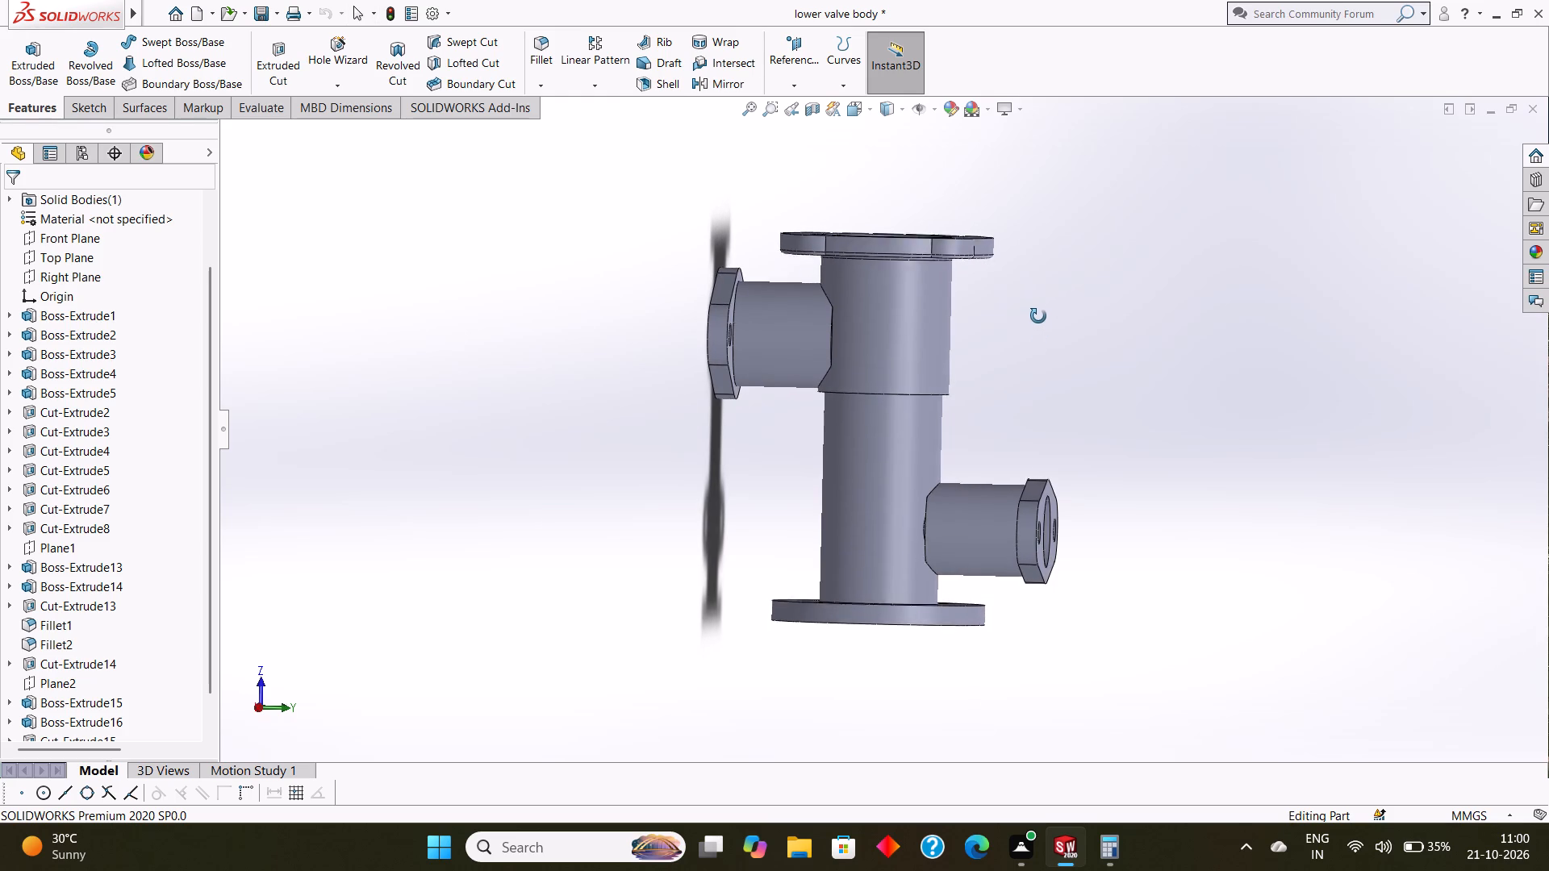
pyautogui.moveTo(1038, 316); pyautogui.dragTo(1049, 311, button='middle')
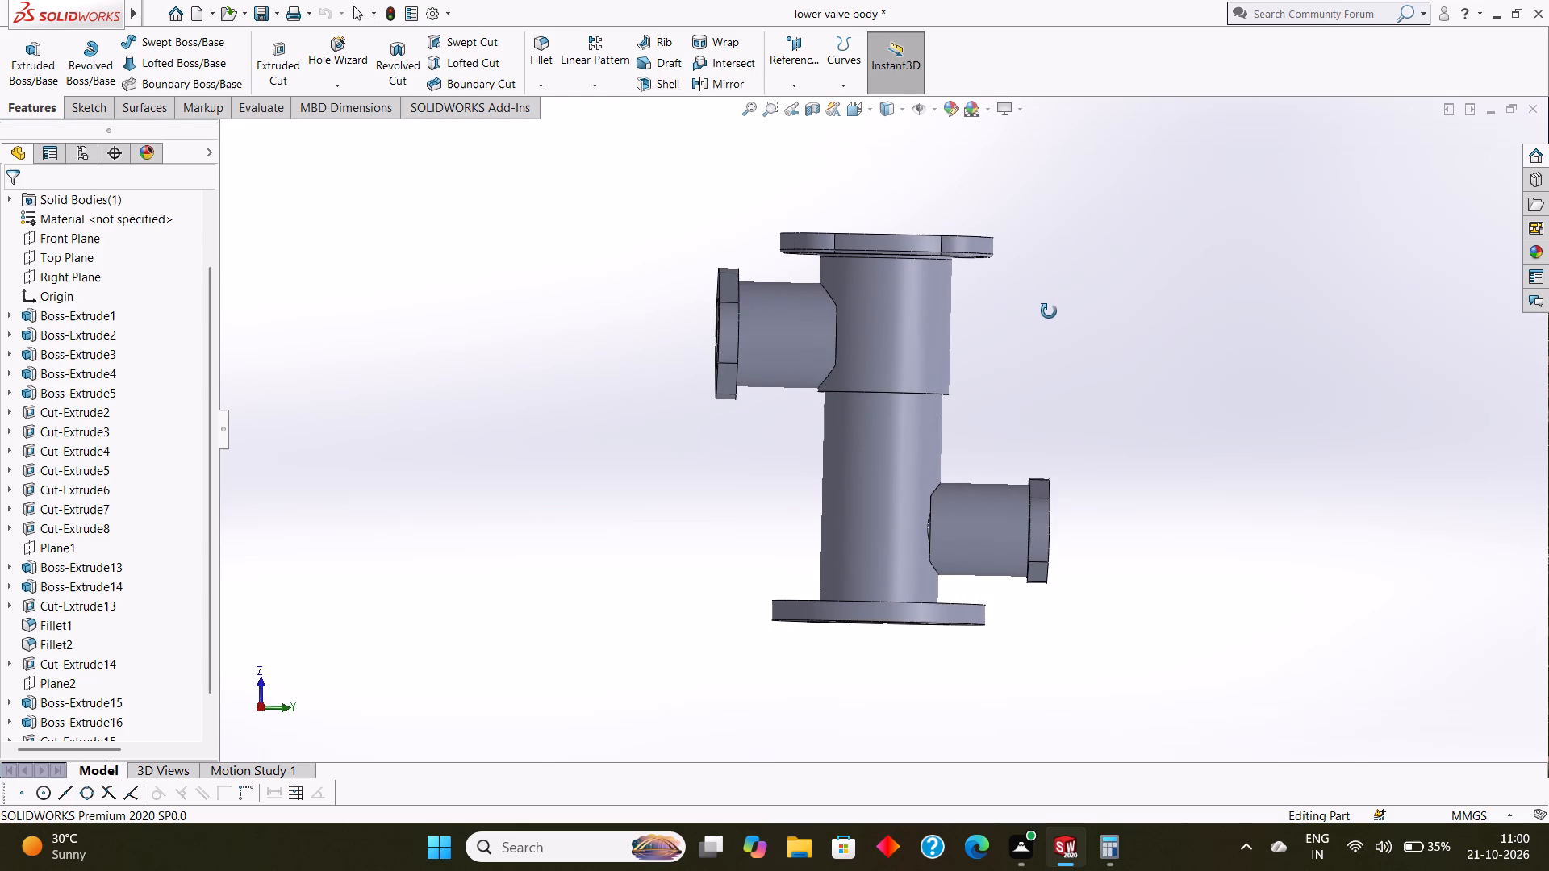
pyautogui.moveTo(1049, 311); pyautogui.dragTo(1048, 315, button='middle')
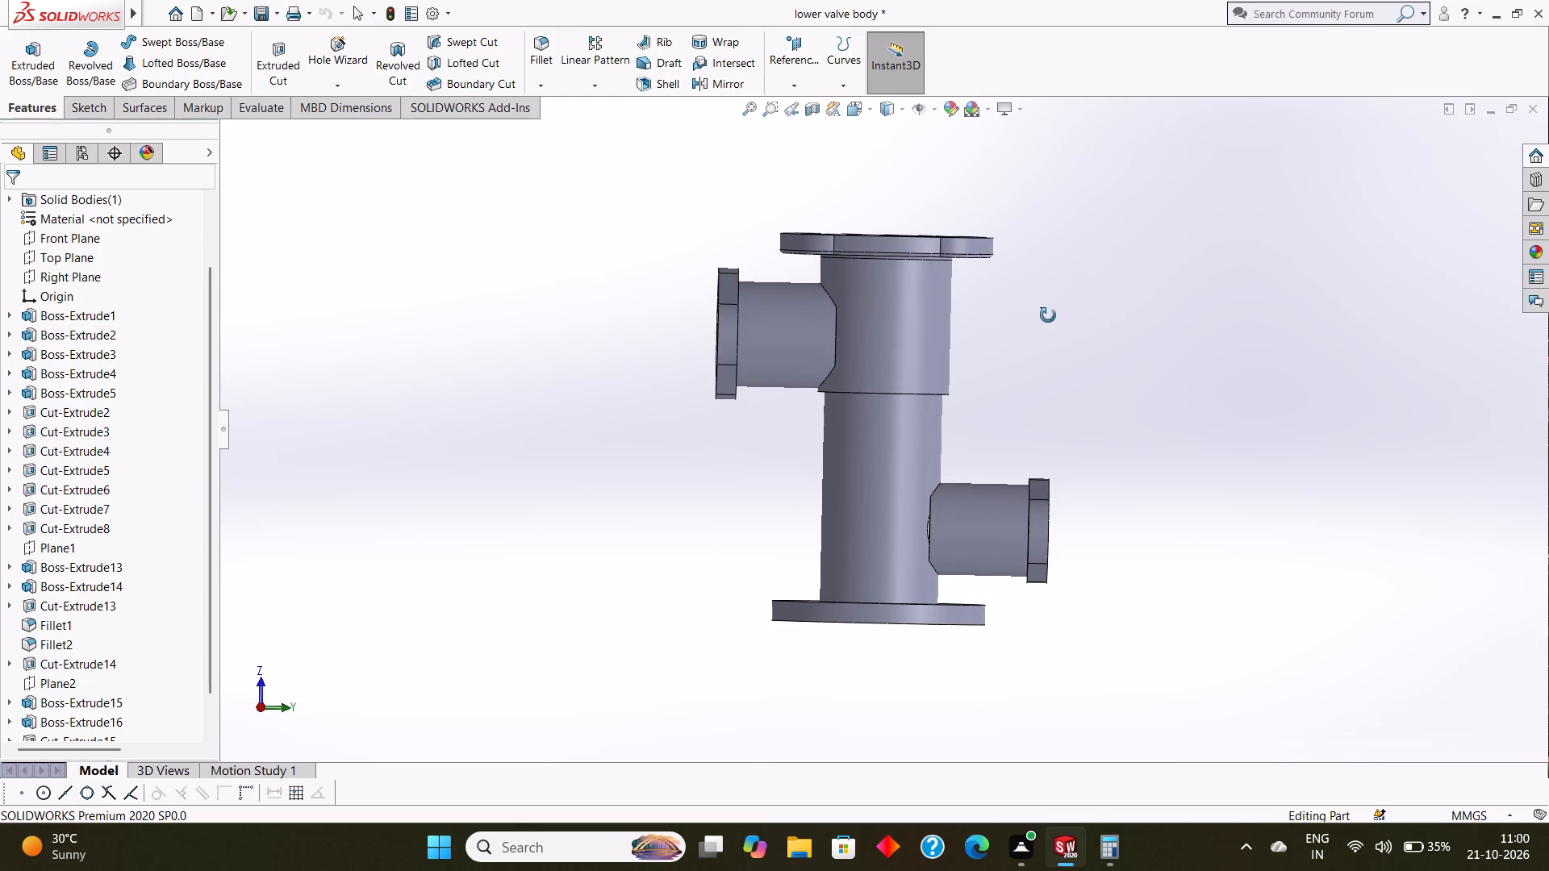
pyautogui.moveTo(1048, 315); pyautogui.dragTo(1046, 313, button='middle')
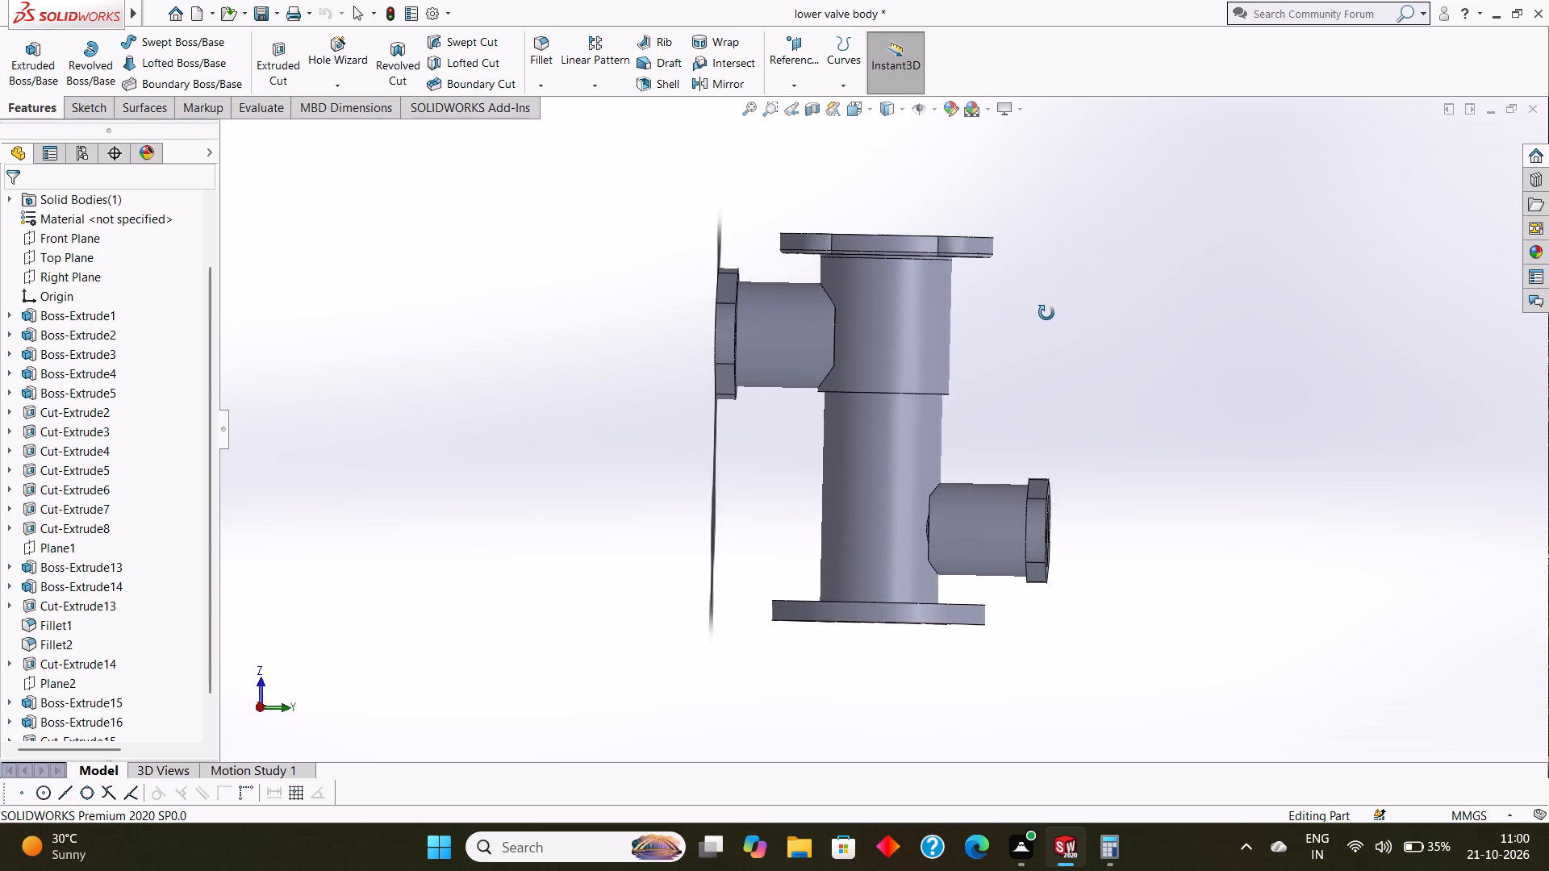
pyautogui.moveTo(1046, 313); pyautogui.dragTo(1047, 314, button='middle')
# Save the lower valve body part file.
pyautogui.hotkey('ctrl', 's')
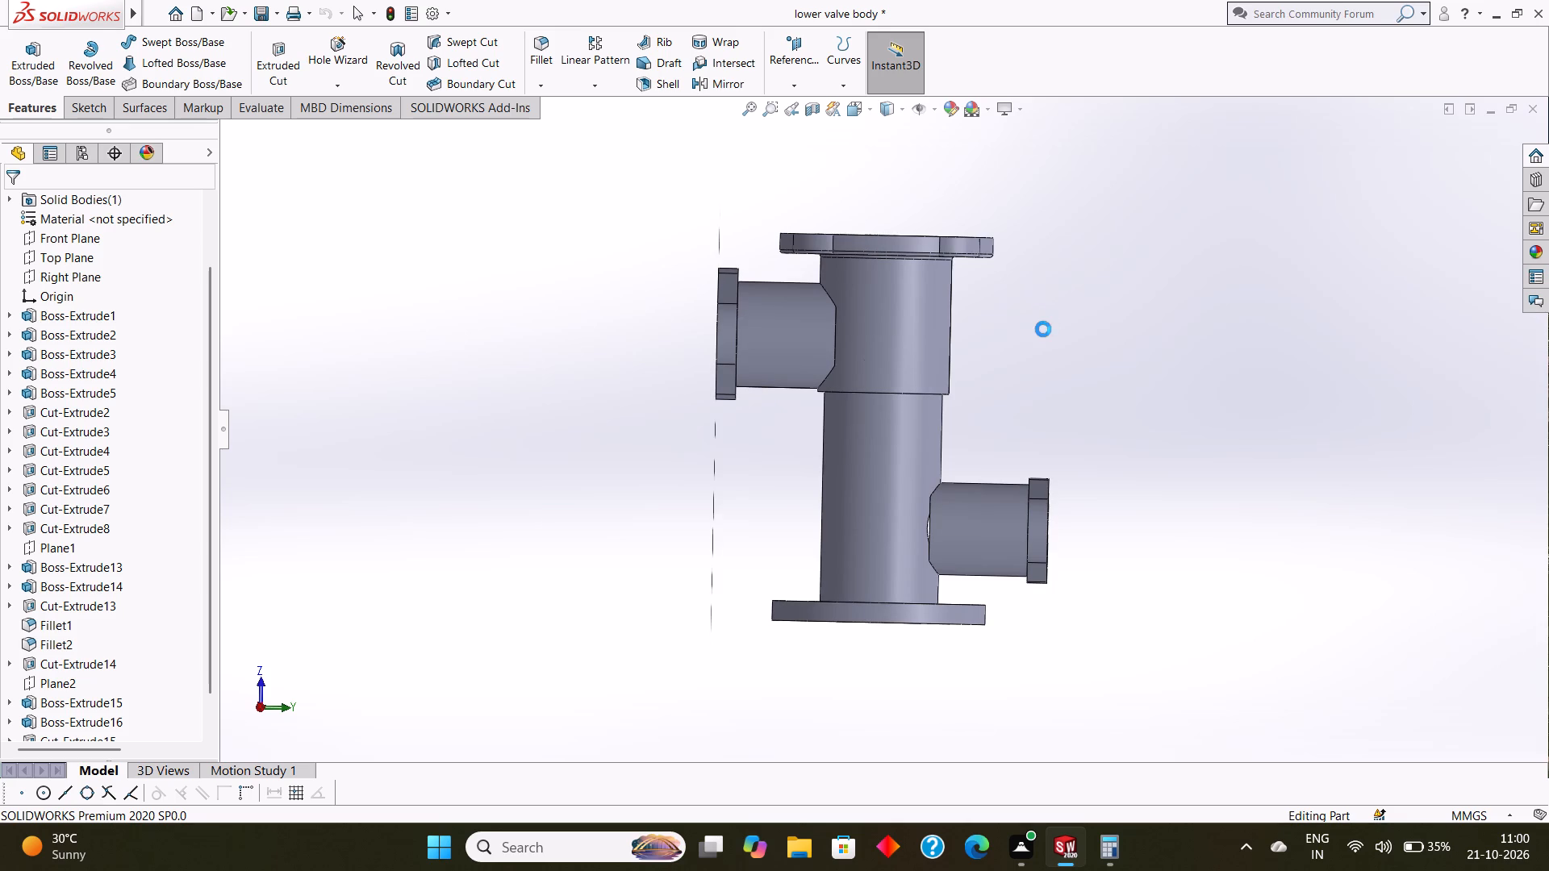
pyautogui.hotkey('ctrl', 's')
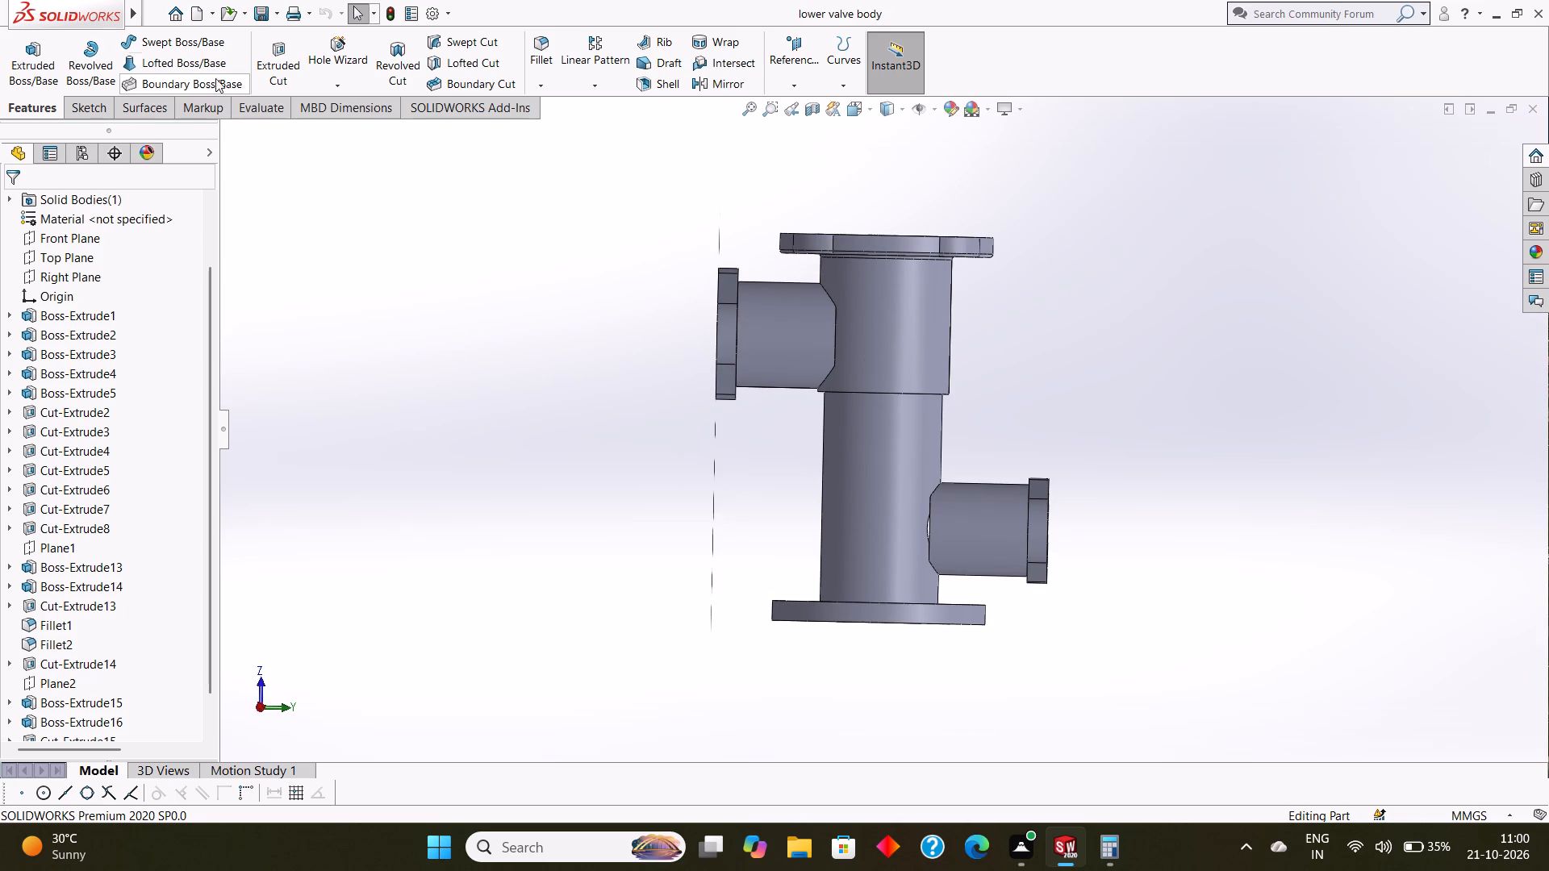
# Save the part as an Adobe PDF named lower valve body in the tryfuji folder.
pyautogui.click(248, 10)
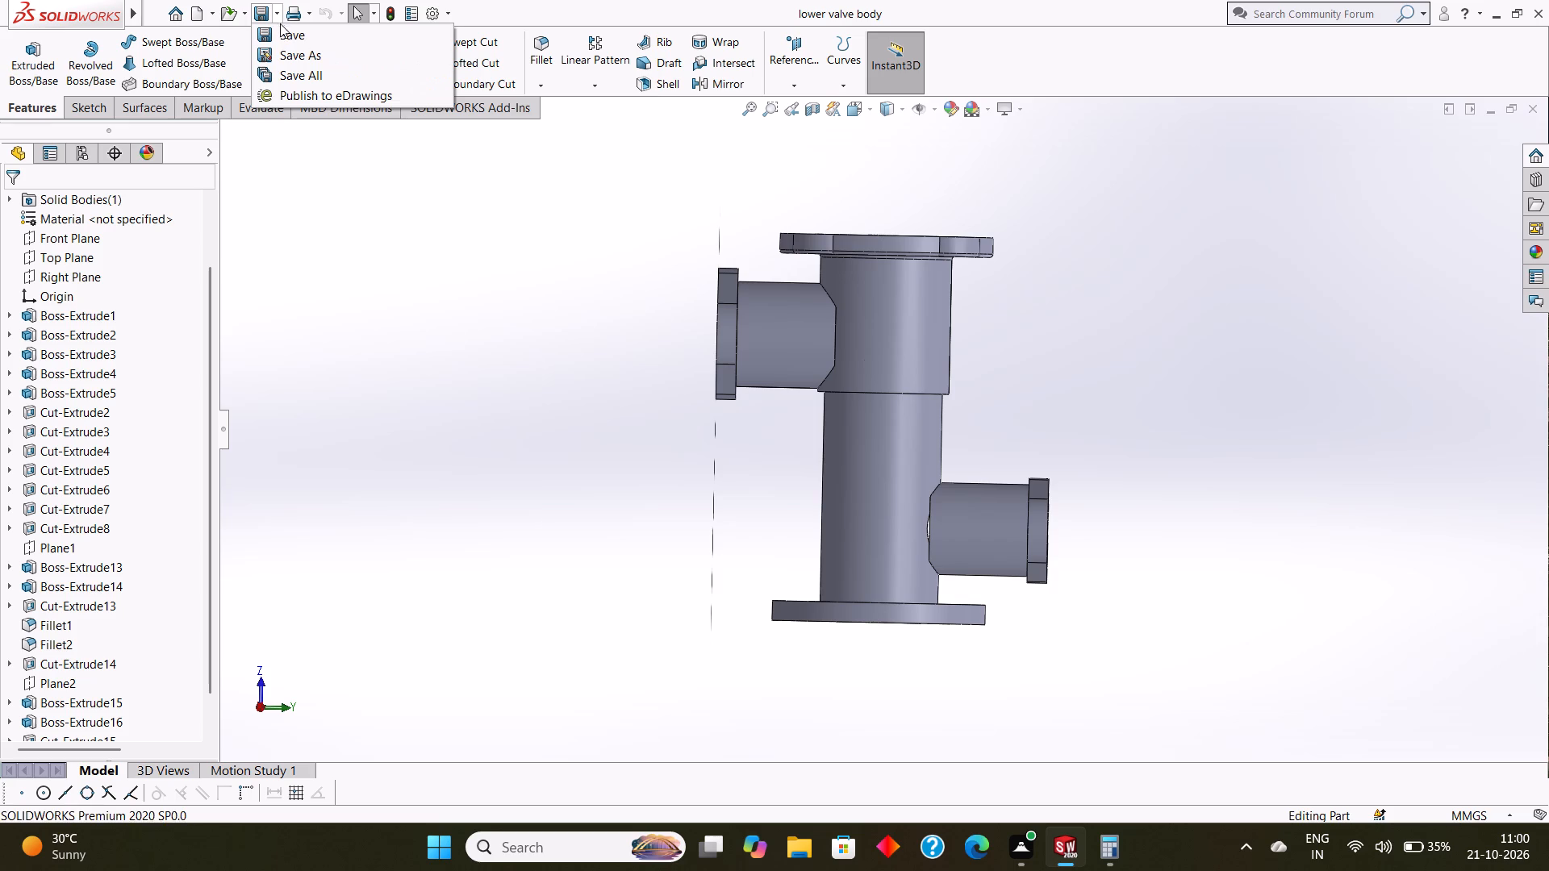
pyautogui.click(292, 51)
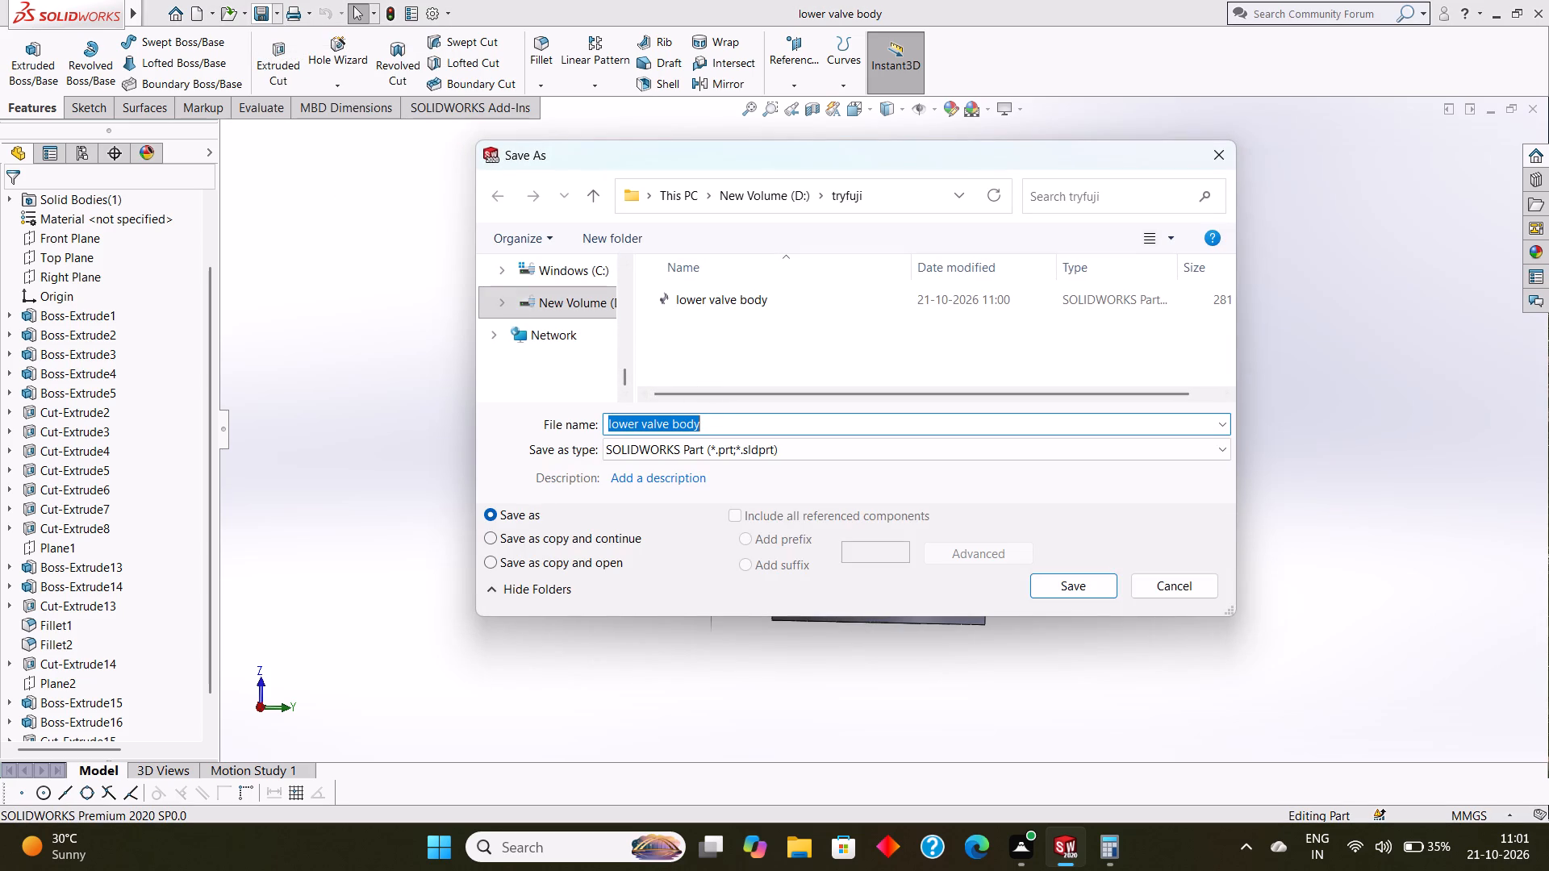
pyautogui.click(778, 446)
pyautogui.click(760, 123)
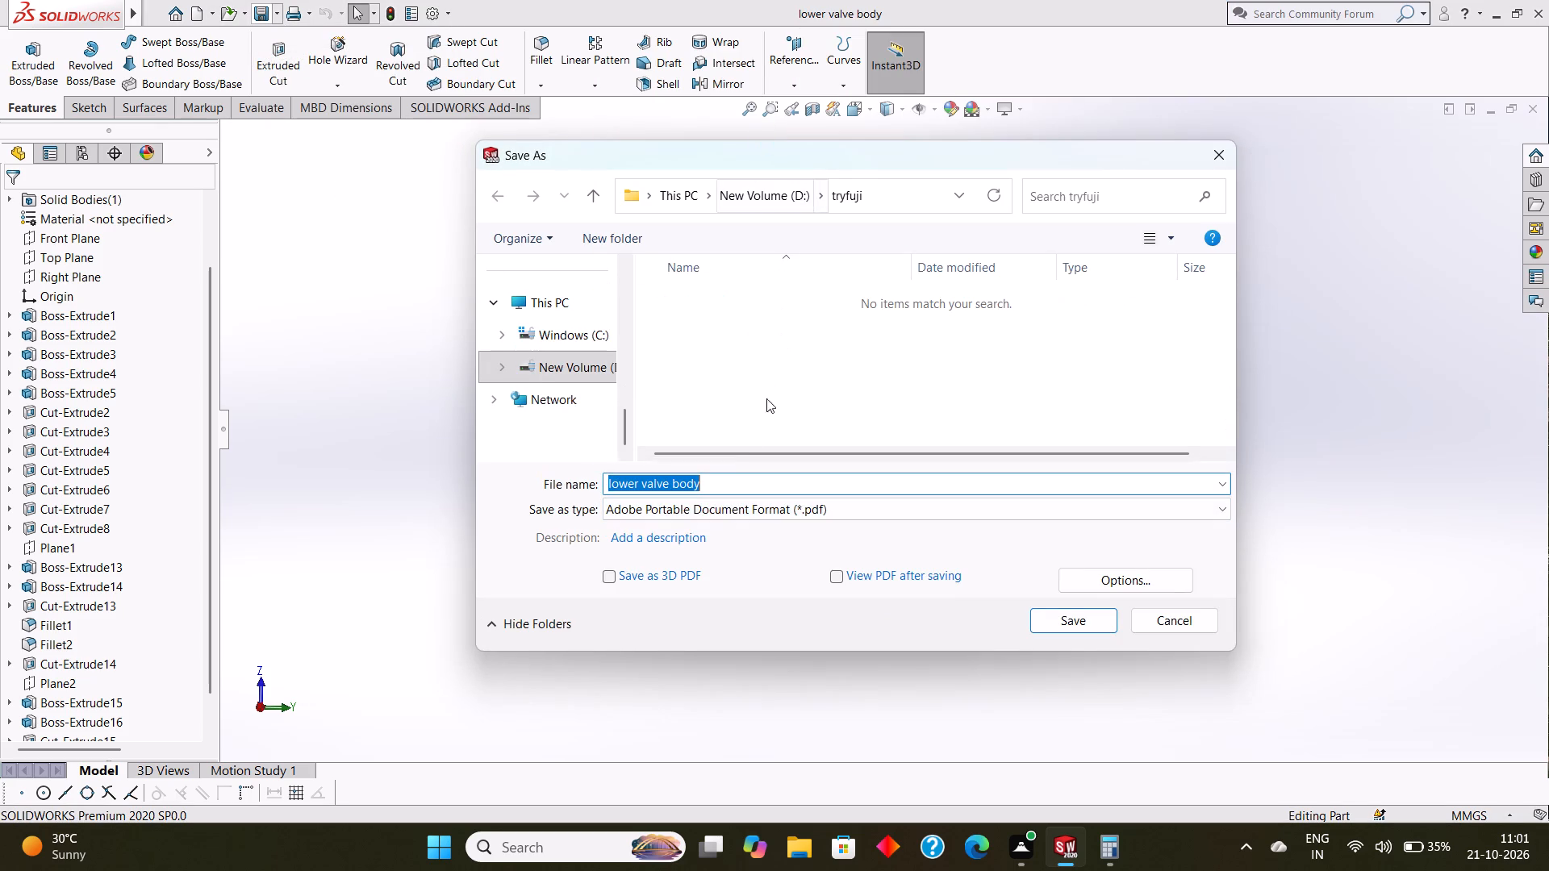
pyautogui.click(709, 477)
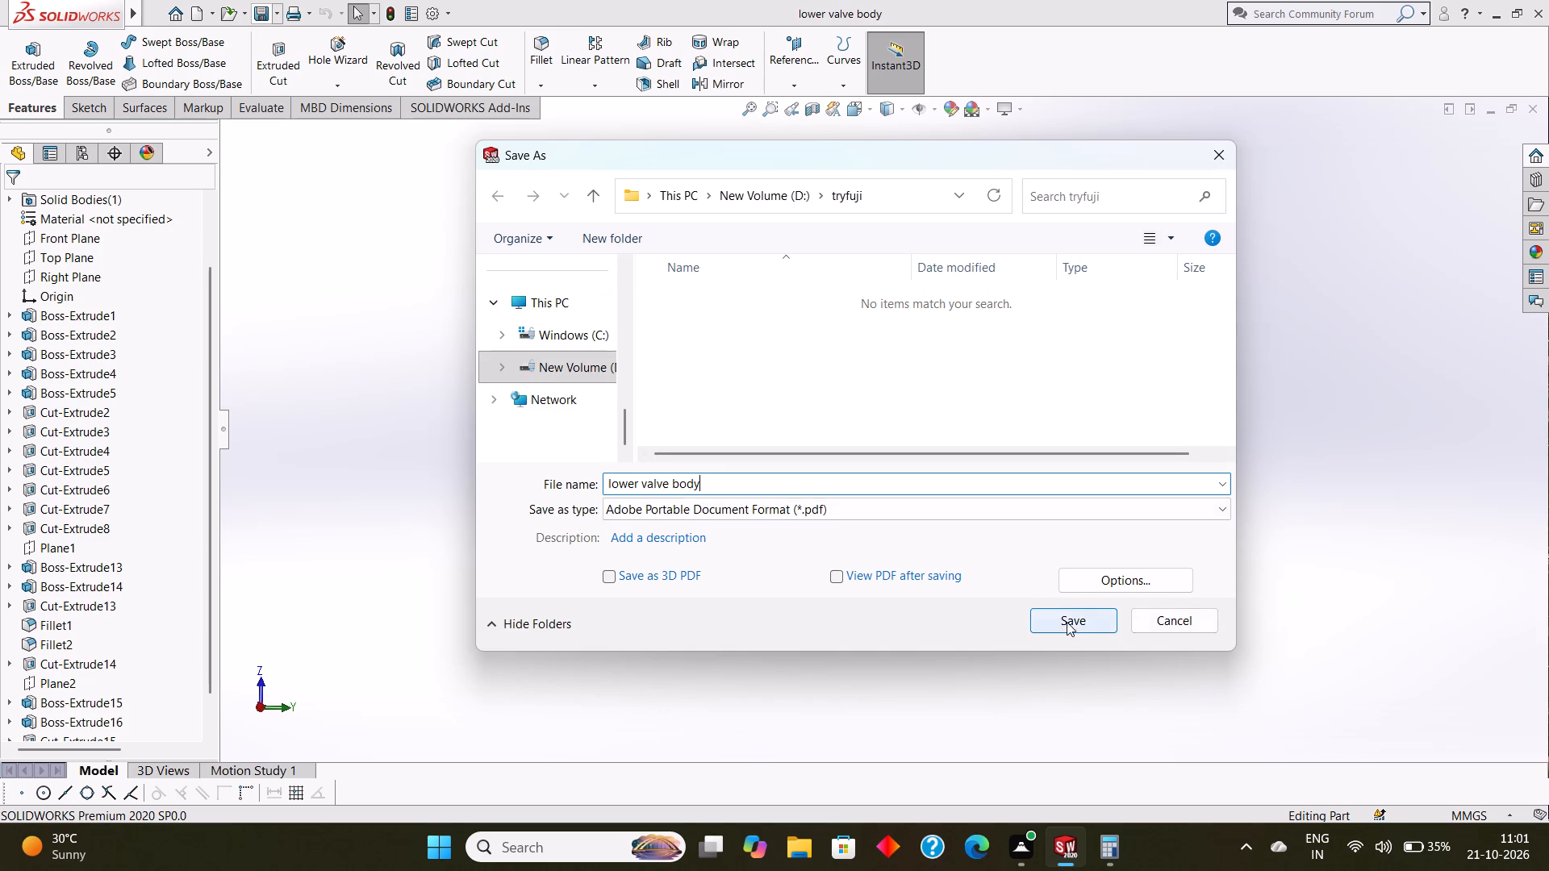
pyautogui.click(1067, 622)
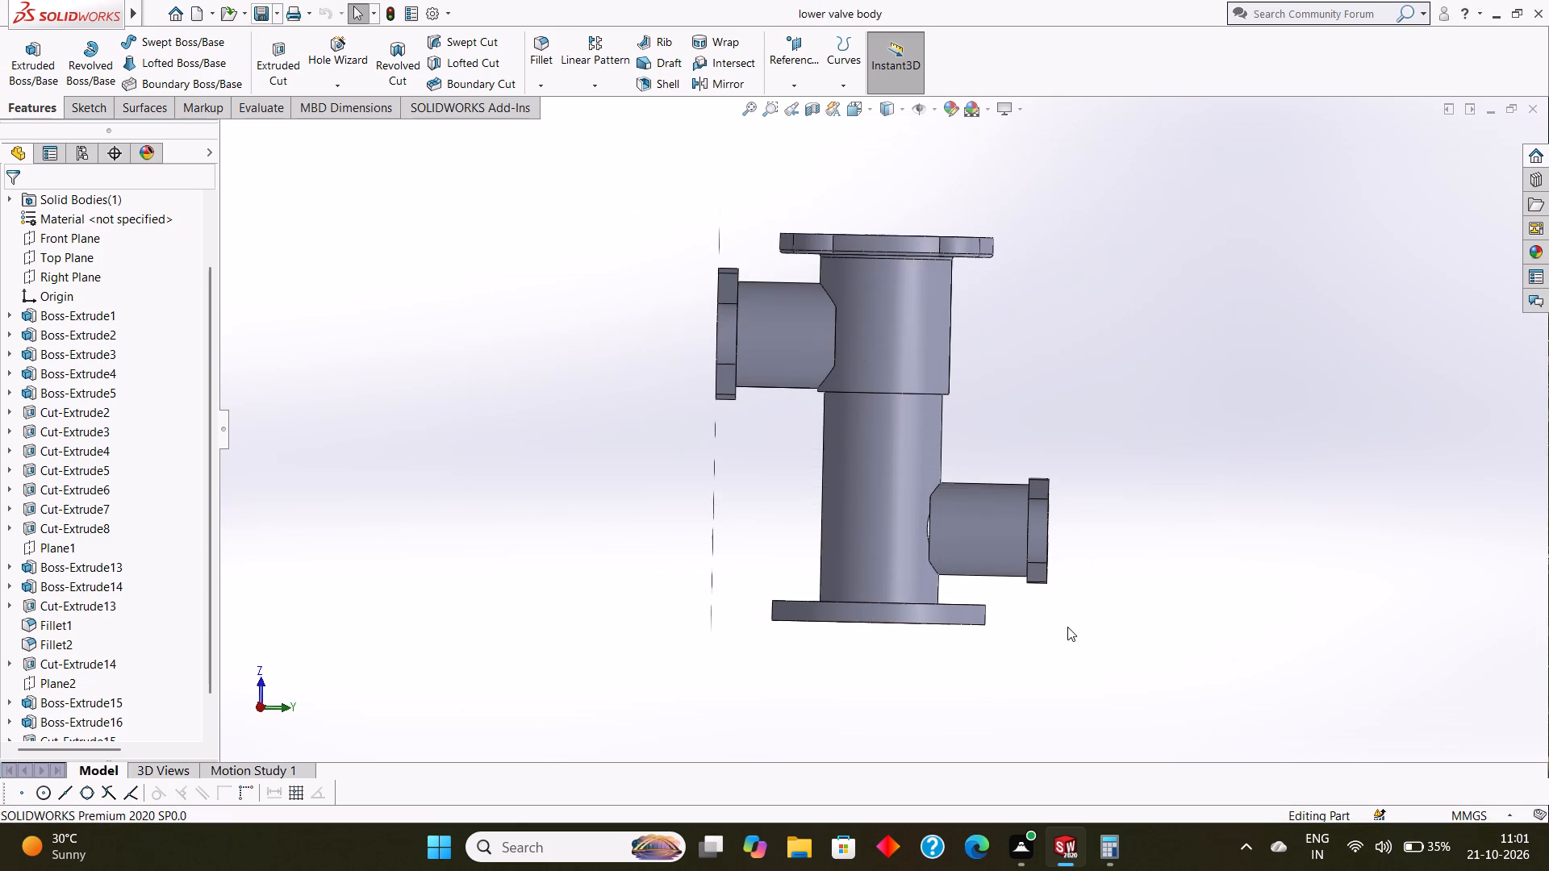